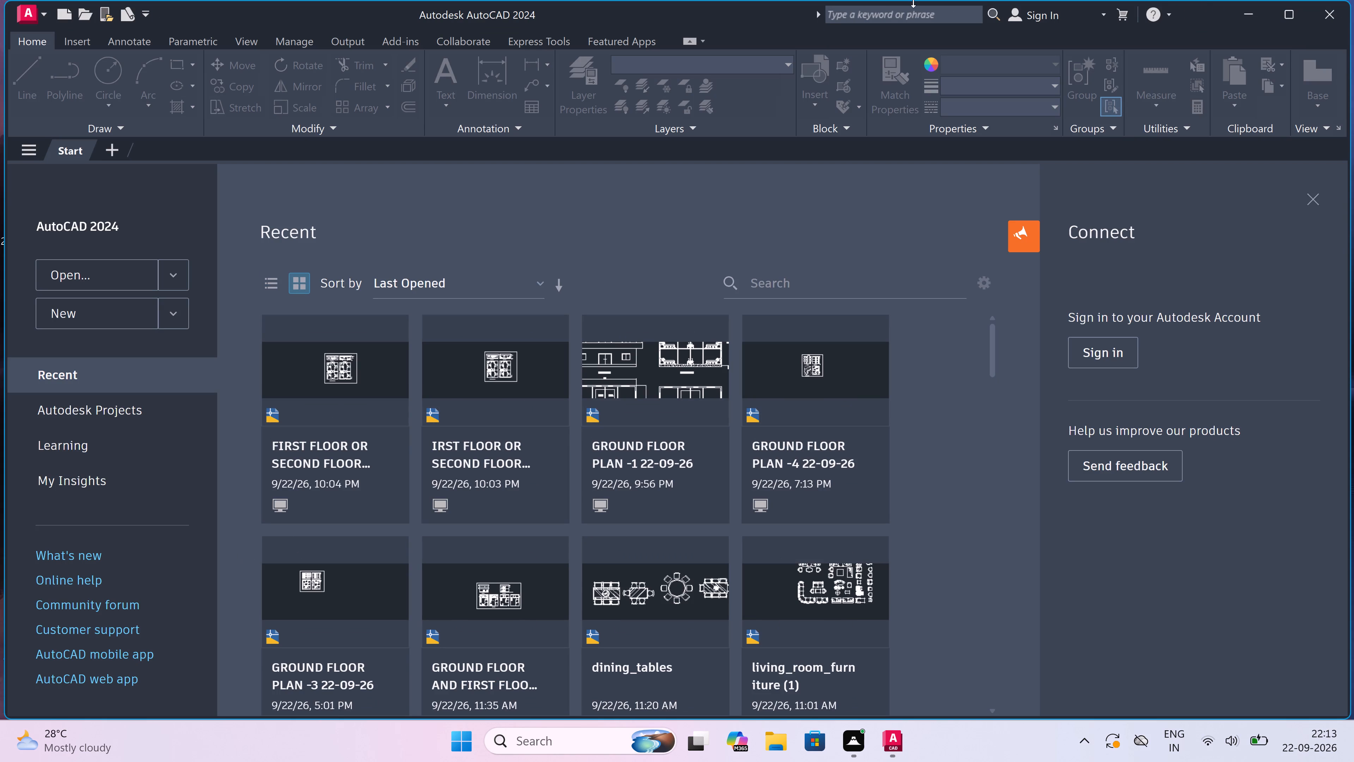
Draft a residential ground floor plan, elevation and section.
Create a new drawing from the start page.
{"action": "double_click", "coordinate": [90, 312]}
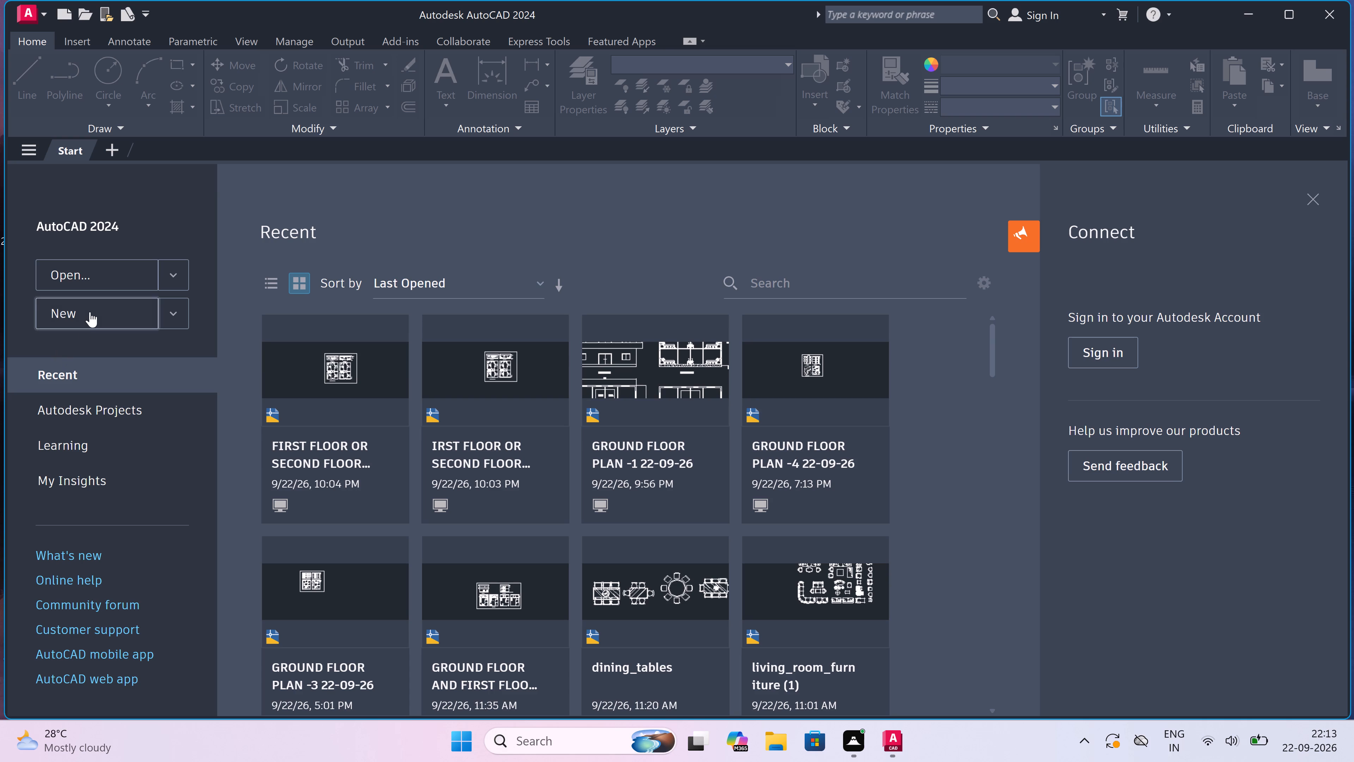
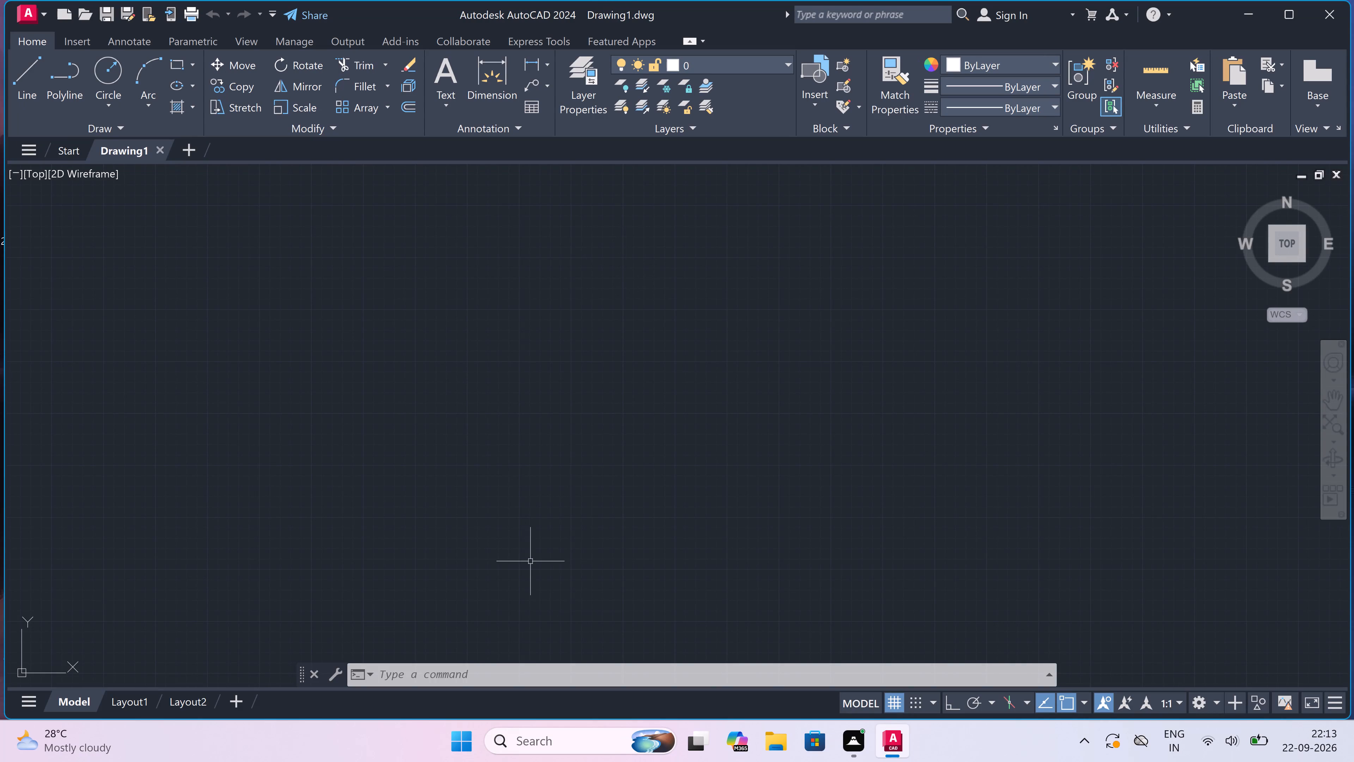
Configure the drawing units to Engineering length with 0'-0" precision and an insertion scale of Inches.
{"action": "type", "text": "un"}
{"action": "key", "text": "space"}
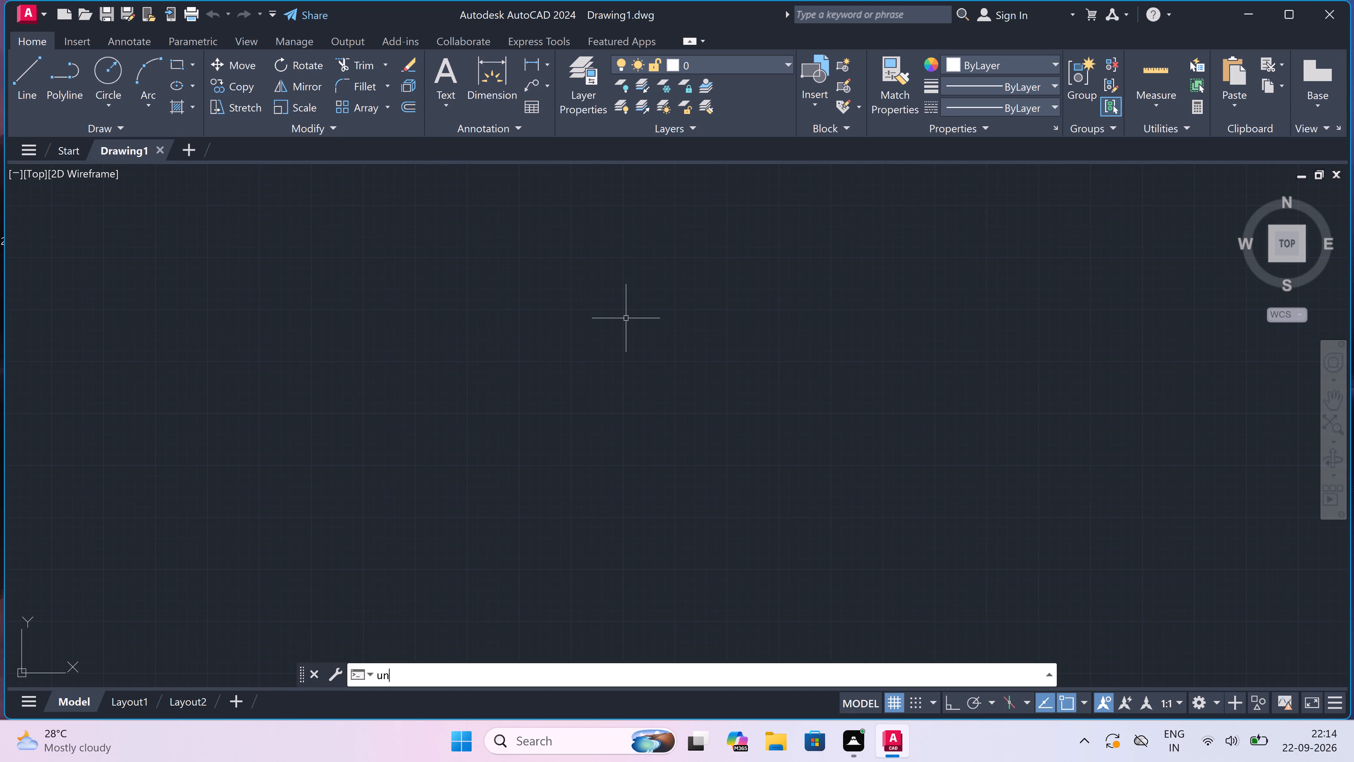
{"action": "left_click", "coordinate": [584, 243]}
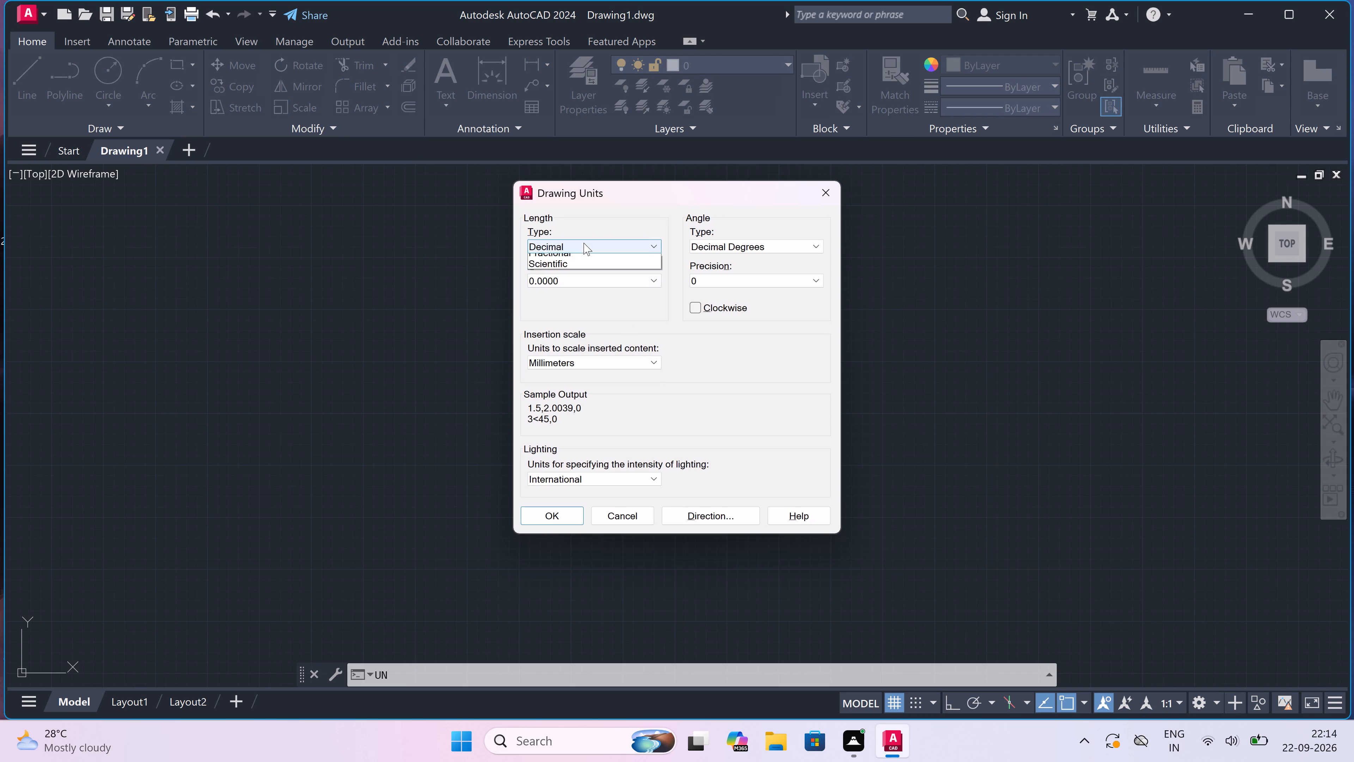
{"action": "left_click", "coordinate": [580, 282]}
{"action": "left_click", "coordinate": [579, 285]}
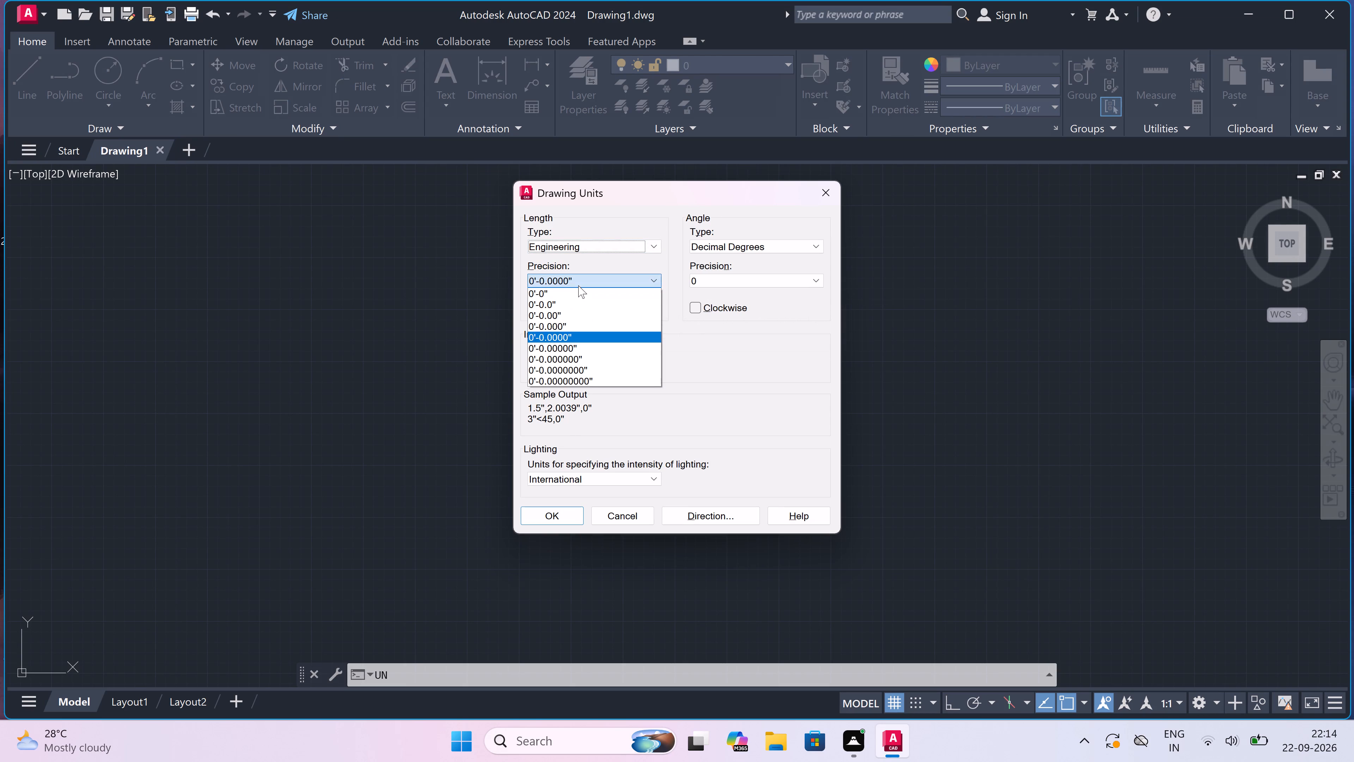
{"action": "left_click", "coordinate": [565, 294]}
{"action": "left_click", "coordinate": [557, 359]}
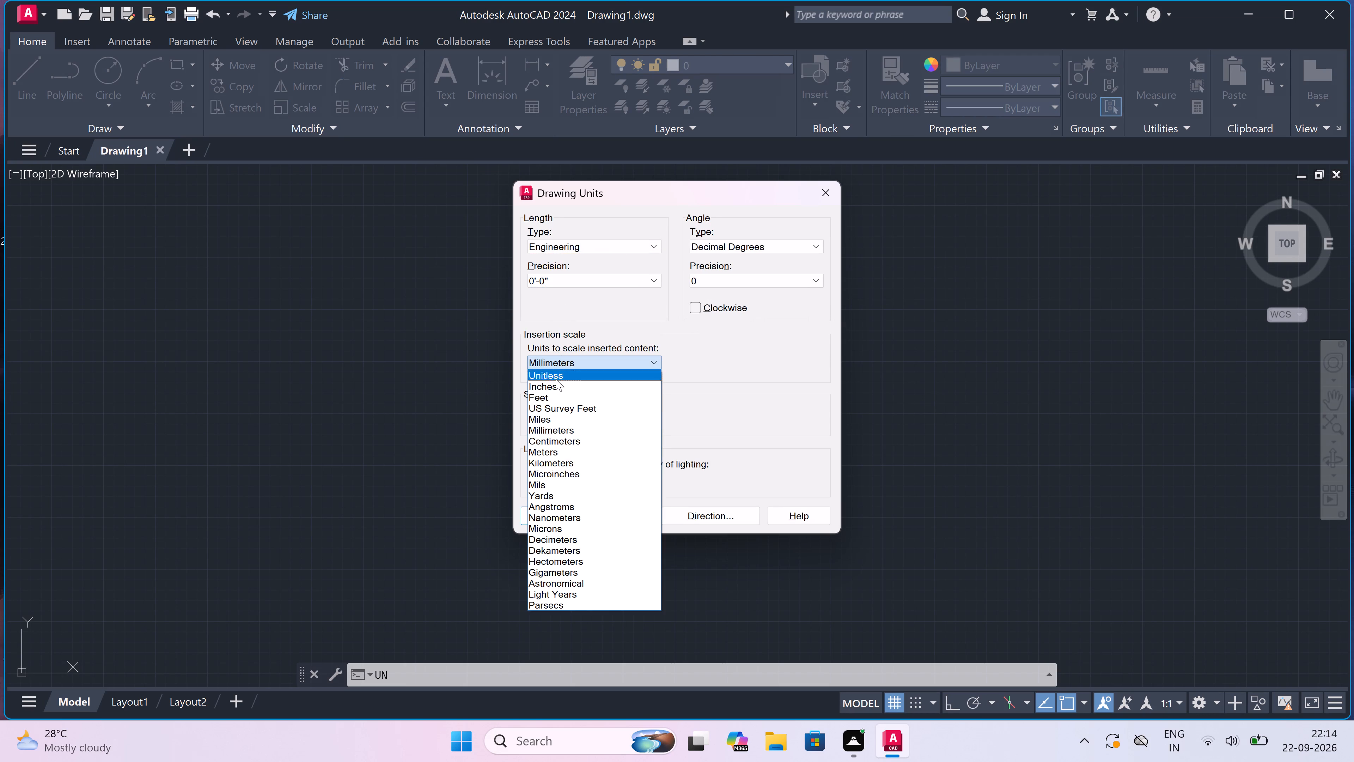
{"action": "left_click", "coordinate": [550, 387]}
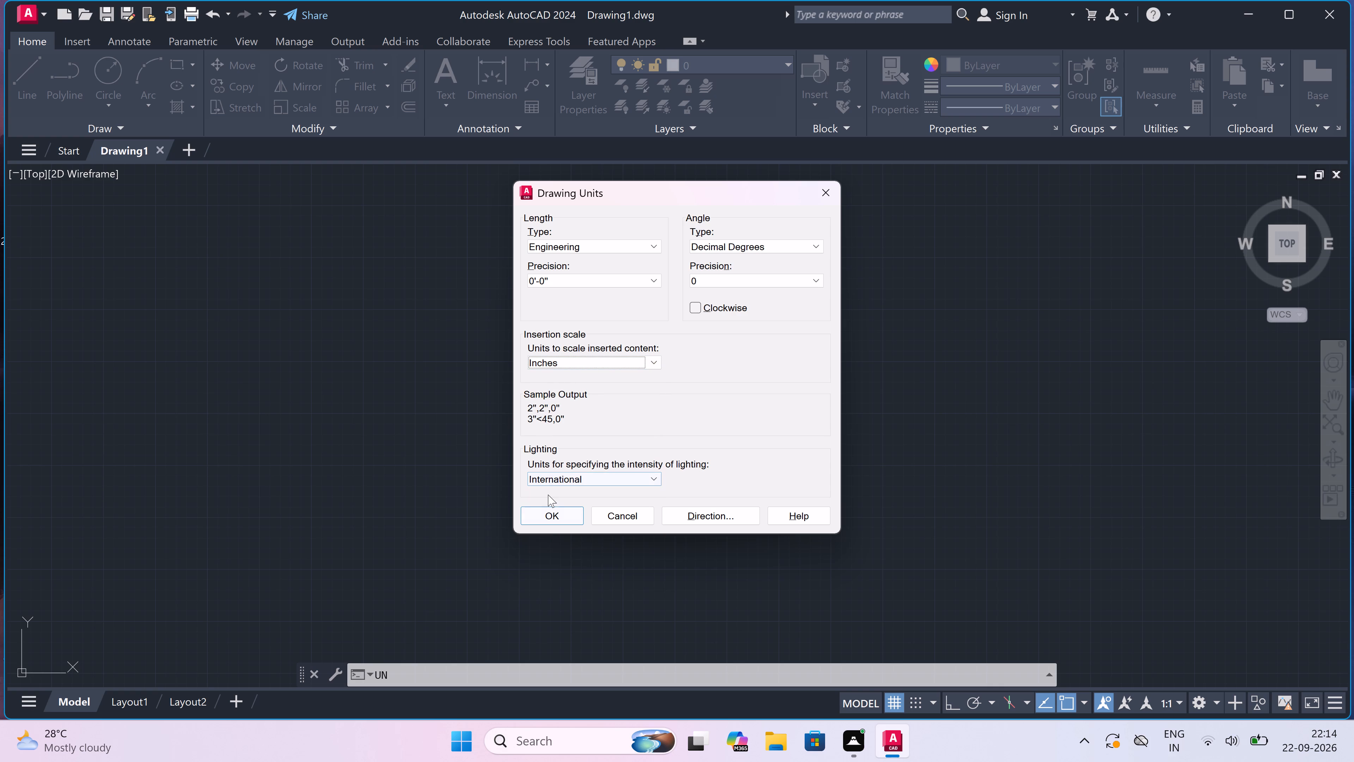
{"action": "left_click", "coordinate": [547, 520]}
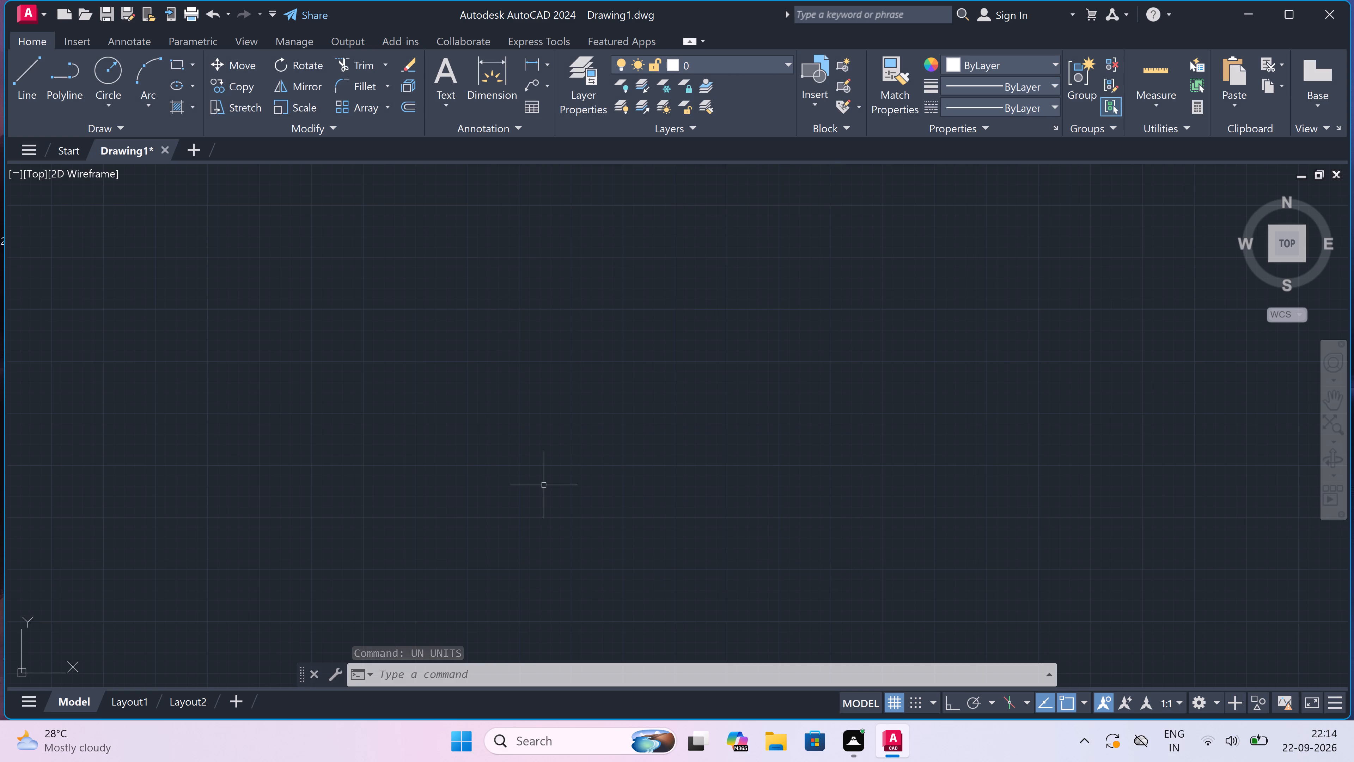
Draw one vertical and one horizontal construction line crossing at a common point, with Ortho turned on.
{"action": "type", "text": "xl"}
{"action": "key", "text": "space"}
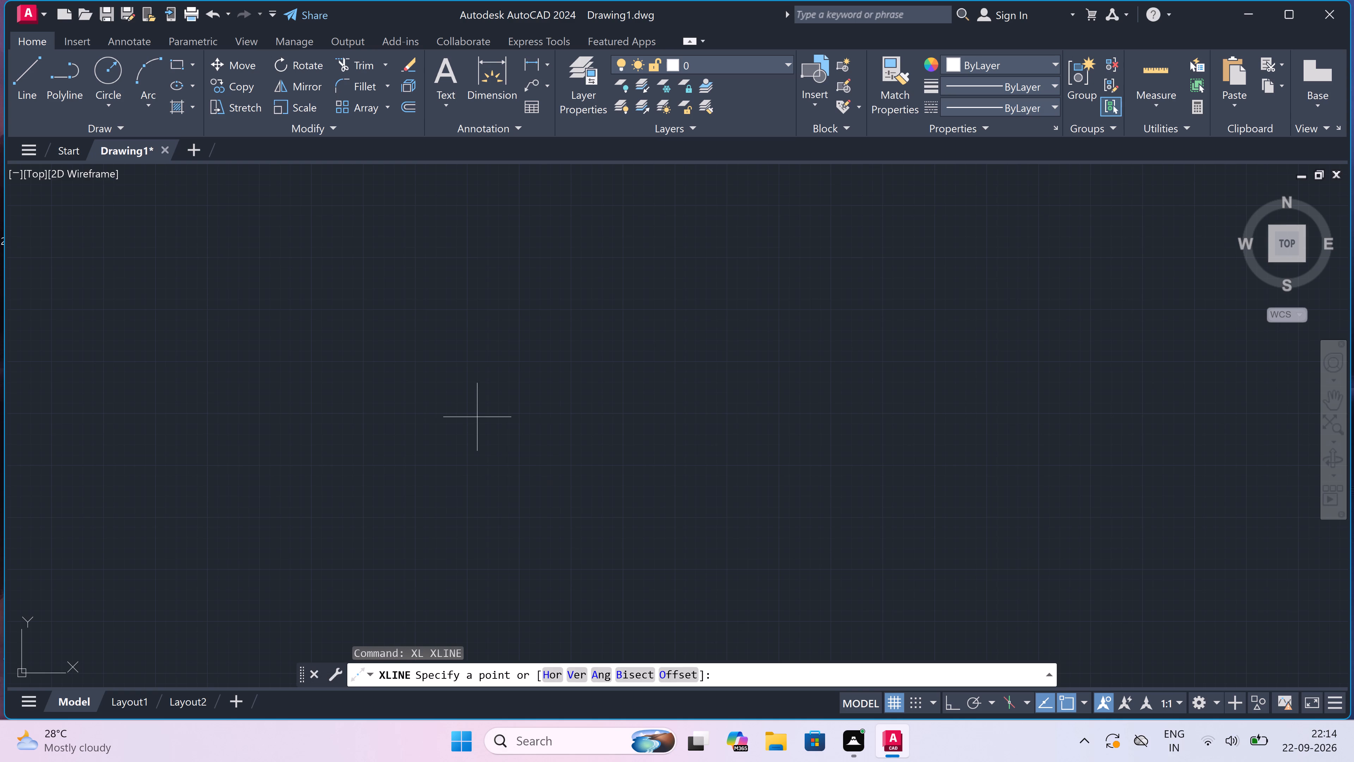
{"action": "left_click", "coordinate": [473, 302]}
{"action": "key", "text": "F8"}
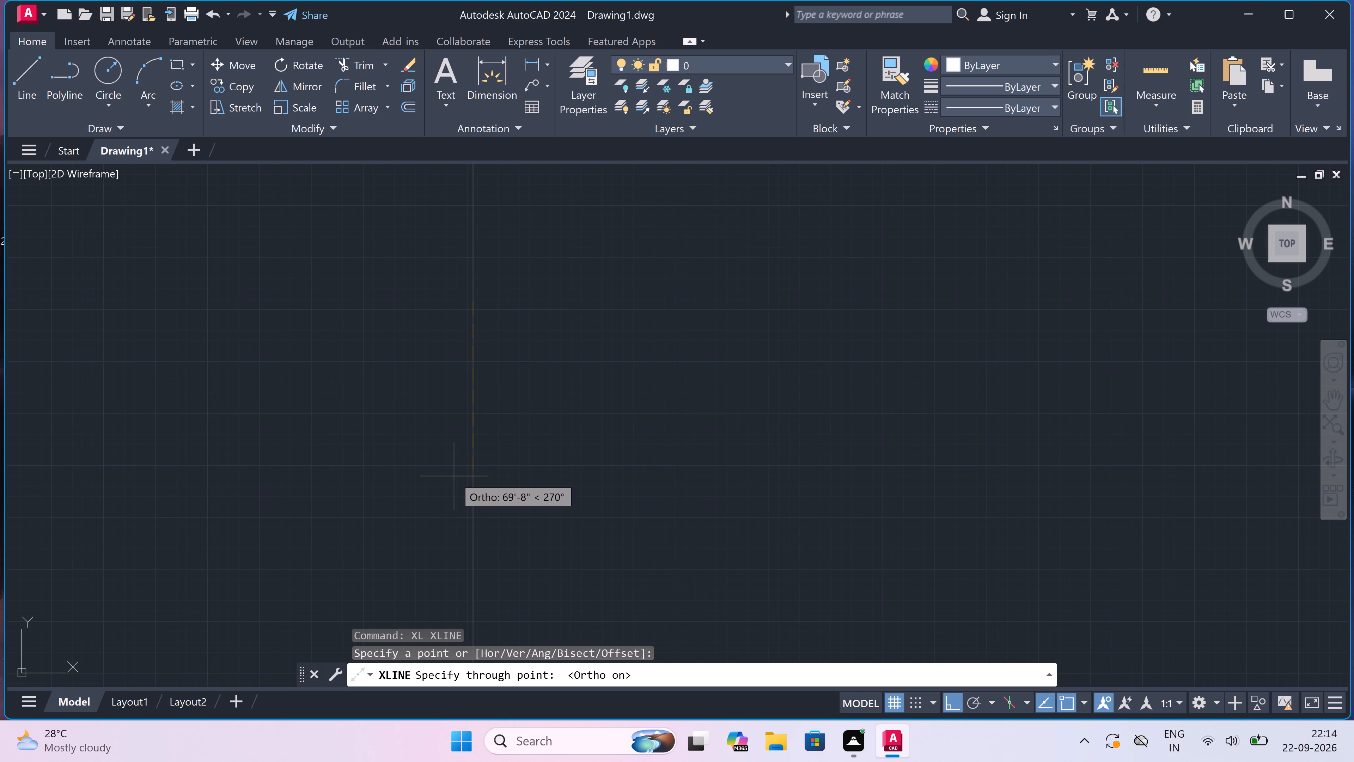
{"action": "scroll", "coordinate": [456, 477], "scroll_direction": "down", "scroll_amount": 2}
{"action": "left_click", "coordinate": [456, 477]}
{"action": "scroll", "coordinate": [529, 468], "scroll_direction": "down", "scroll_amount": 3}
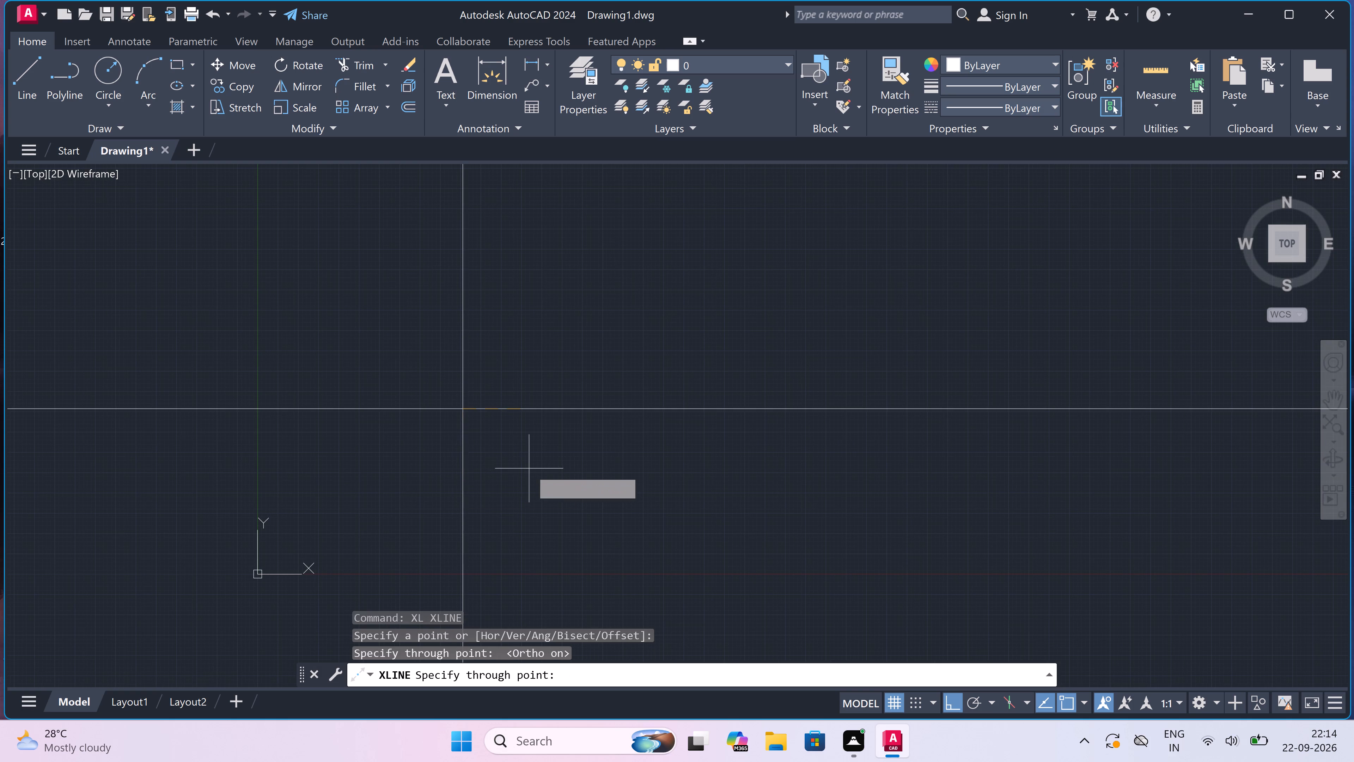
{"action": "scroll", "coordinate": [529, 468], "scroll_direction": "down", "scroll_amount": 1}
{"action": "left_click", "coordinate": [531, 459]}
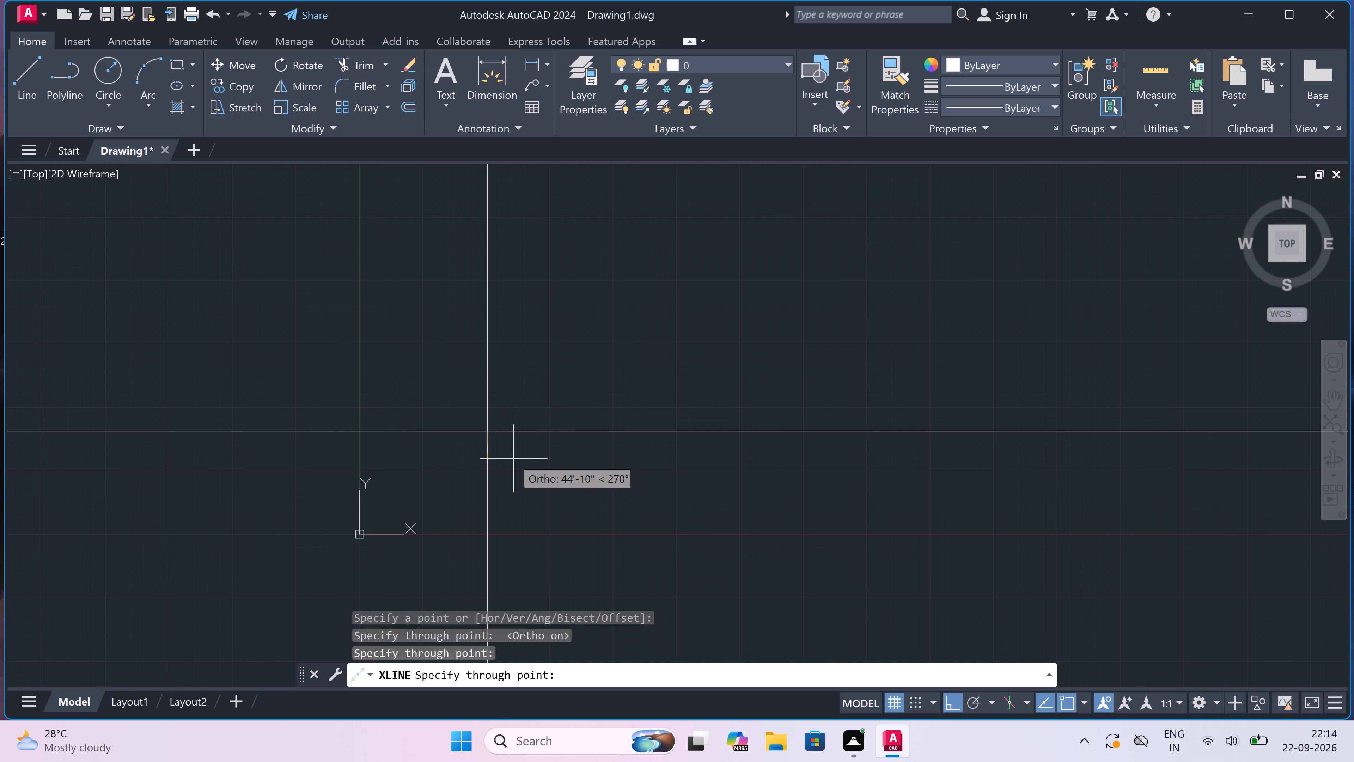
{"action": "key", "text": "Escape"}
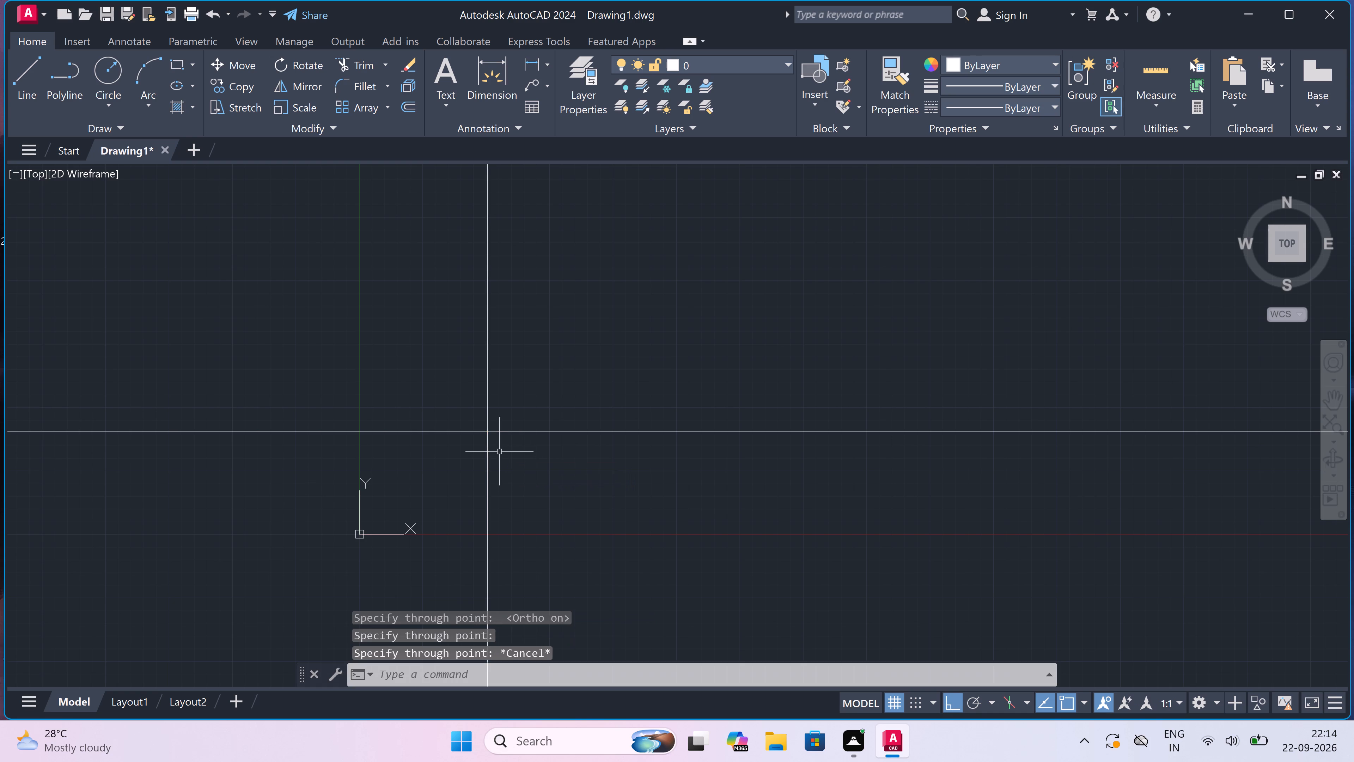
Trim the construction lines above and to the left of their intersection, leaving an upper-left outer wall corner.
{"action": "scroll", "coordinate": [499, 452], "scroll_direction": "up", "scroll_amount": 4}
{"action": "scroll", "coordinate": [470, 436], "scroll_direction": "up", "scroll_amount": 3}
{"action": "scroll", "coordinate": [465, 430], "scroll_direction": "down", "scroll_amount": 3}
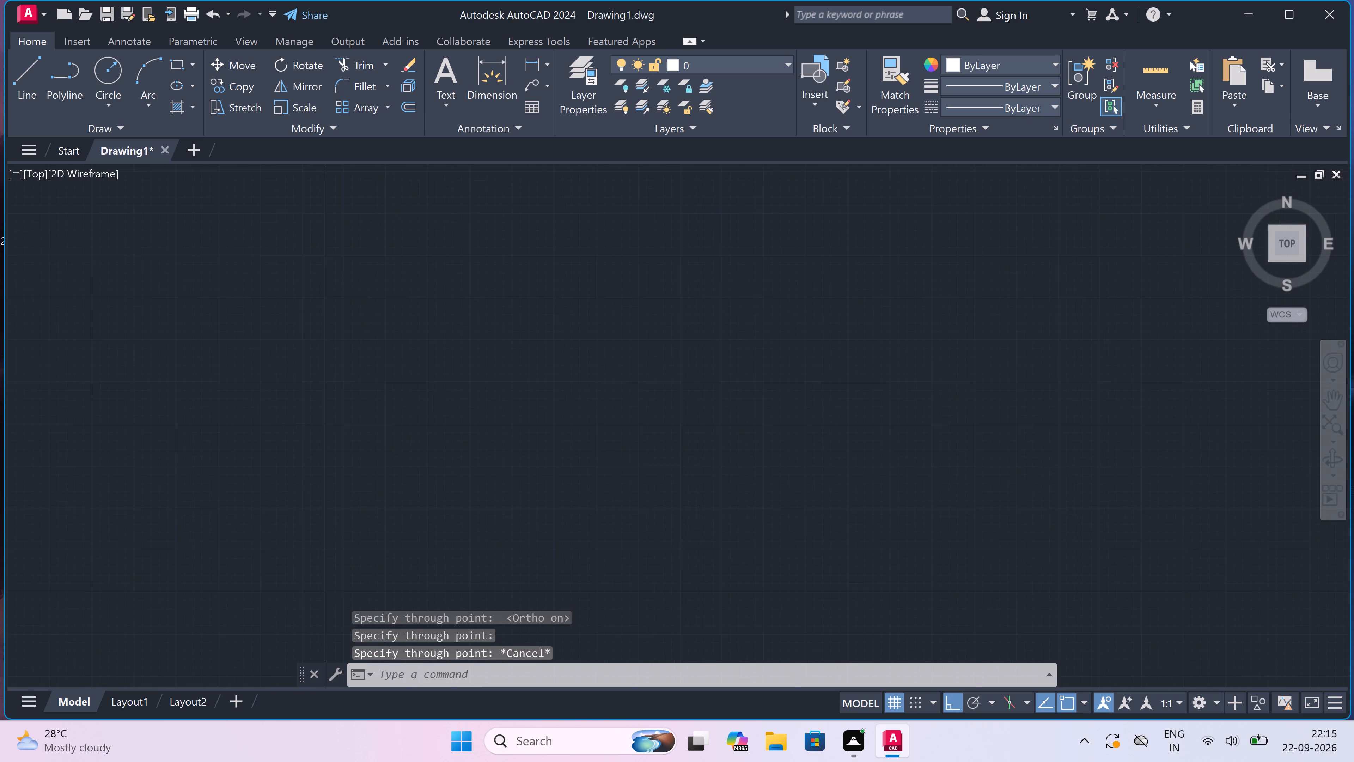
{"action": "scroll", "coordinate": [425, 324], "scroll_direction": "up", "scroll_amount": 4}
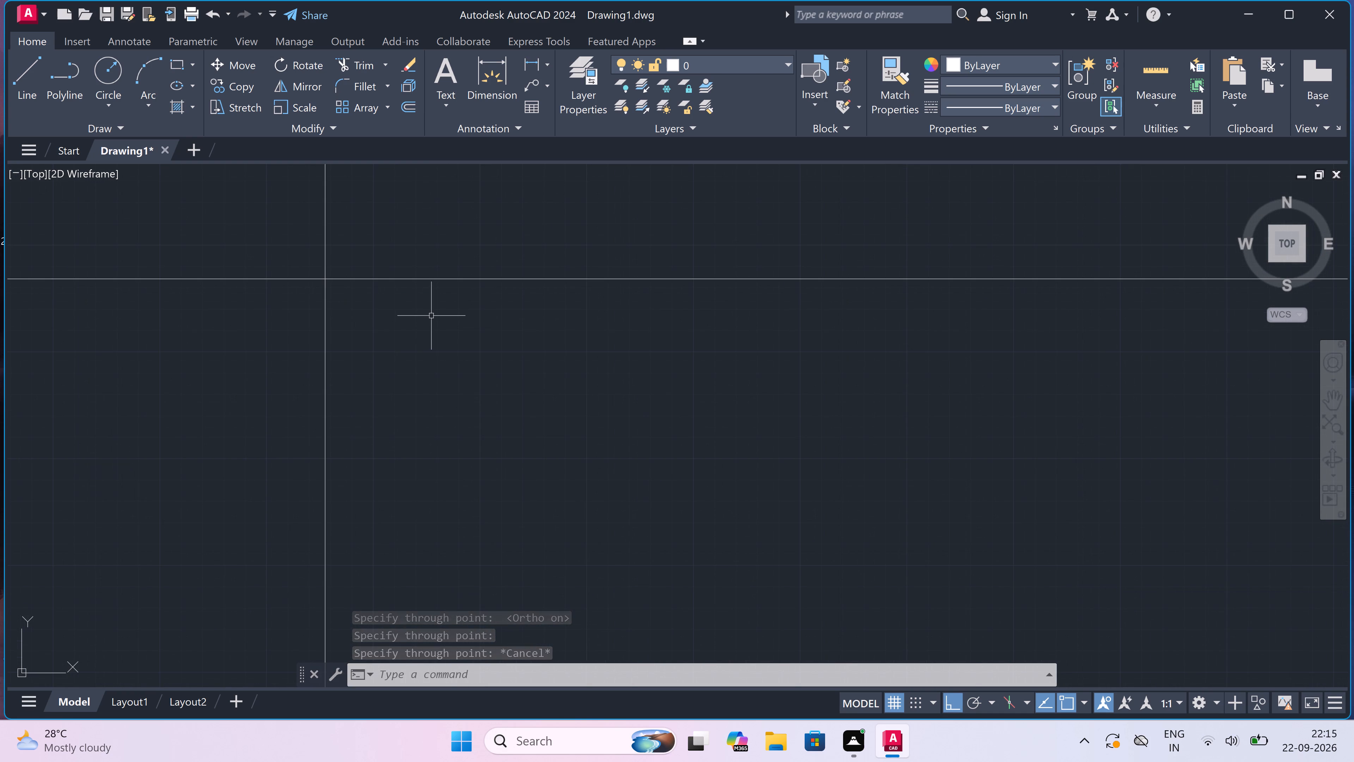
{"action": "type", "text": "tr"}
{"action": "key", "text": "space"}
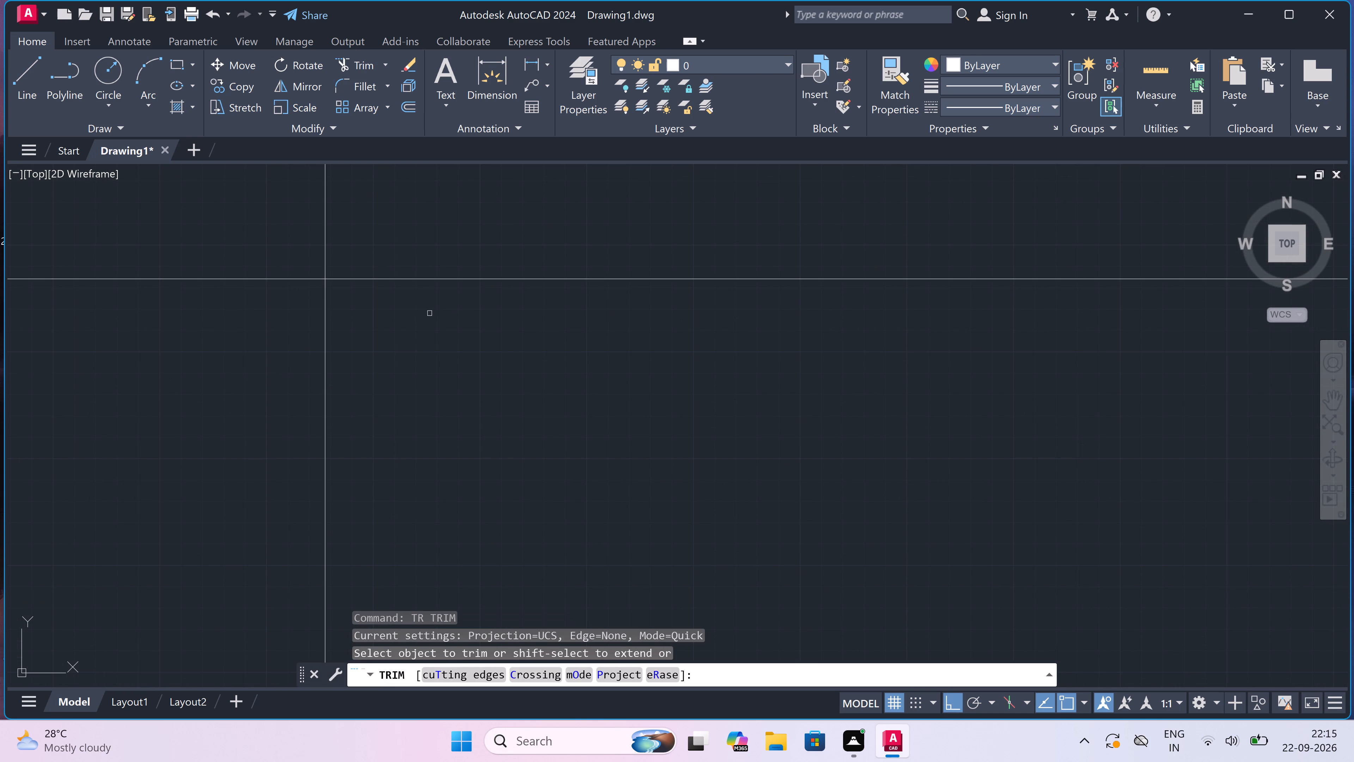
{"action": "left_click_drag", "start_coordinate": [362, 216], "coordinate": [359, 217]}
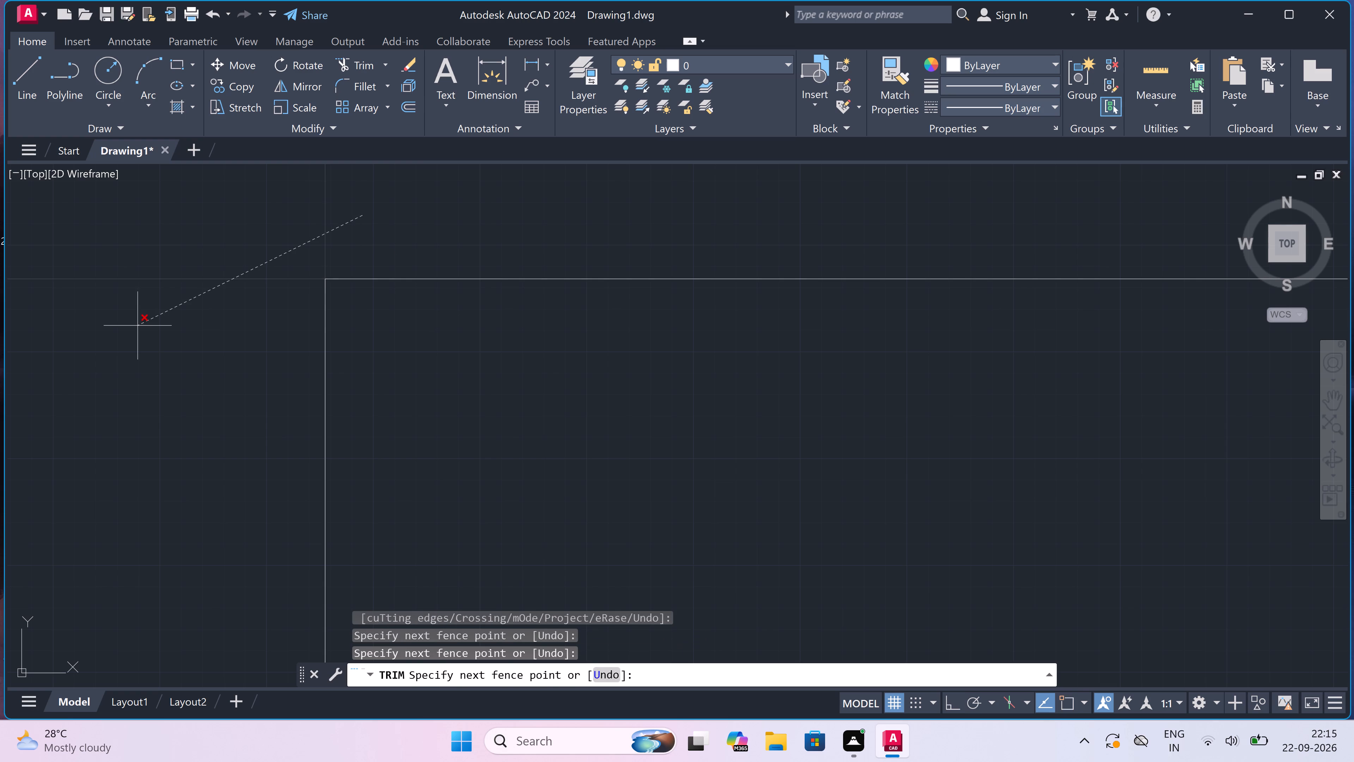
{"action": "left_click", "coordinate": [138, 326]}
{"action": "key", "text": "Escape"}
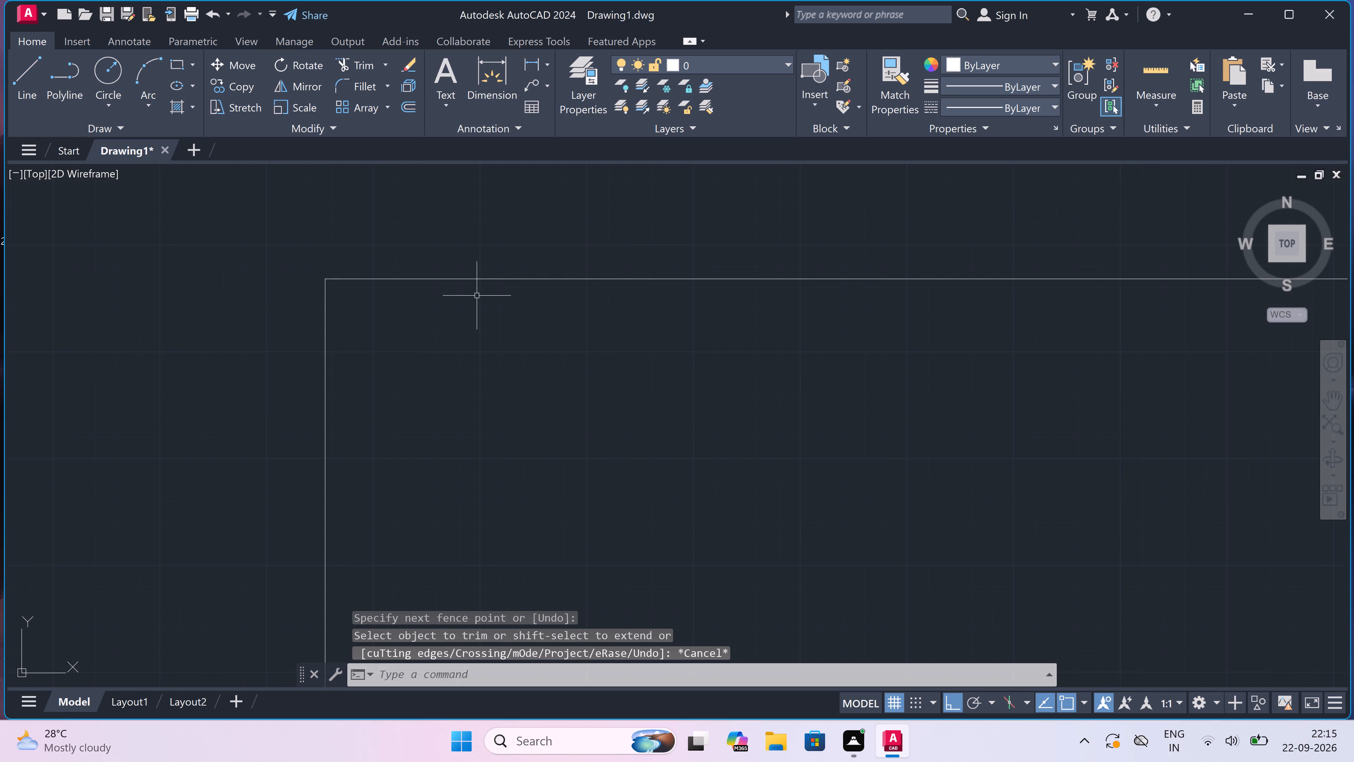
Offset the top horizontal line and the left vertical line 9" inward to form the outer wall thickness.
{"action": "type", "text": "o"}
{"action": "key", "text": "space"}
{"action": "left_click_drag", "start_coordinate": [479, 278], "coordinate": [482, 292]}
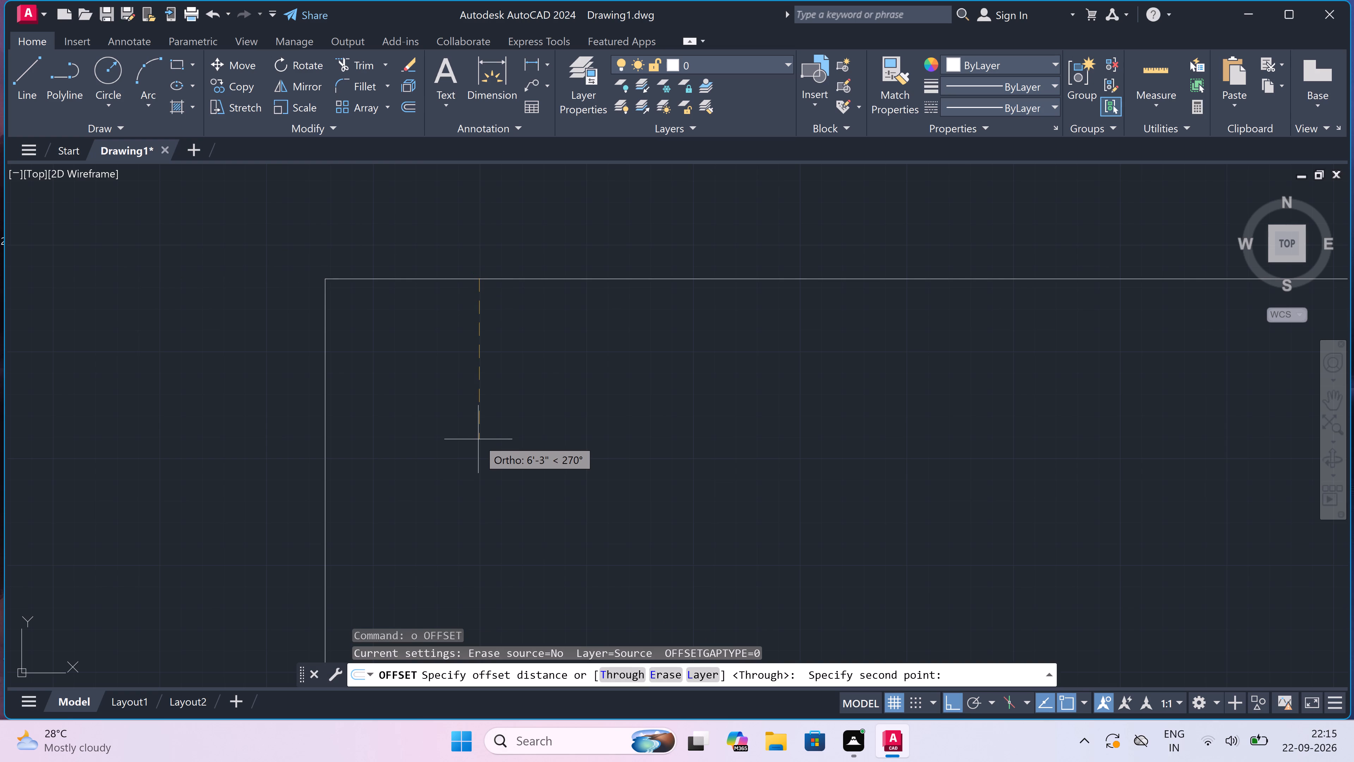
{"action": "type", "text": "9\""}
{"action": "key", "text": "space"}
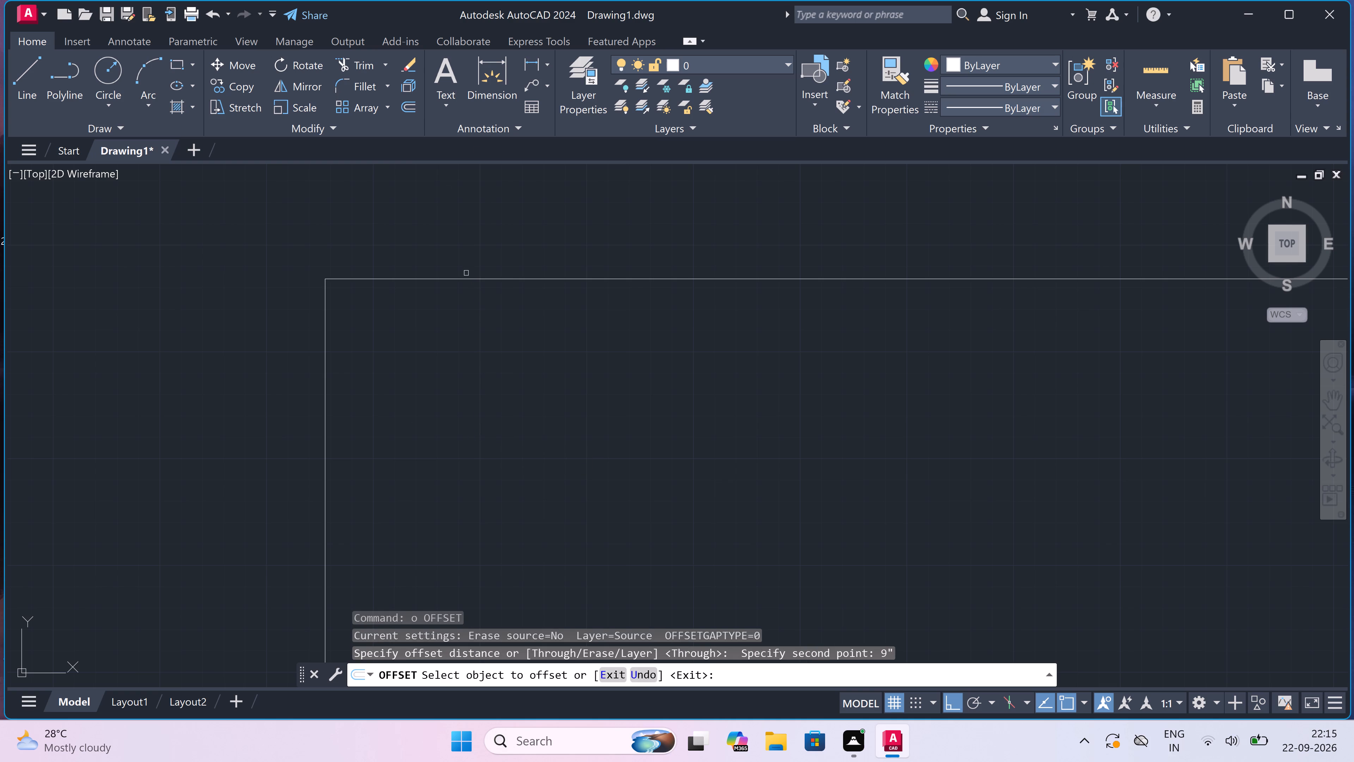
{"action": "left_click_drag", "start_coordinate": [463, 277], "coordinate": [462, 285]}
{"action": "left_click", "coordinate": [433, 326]}
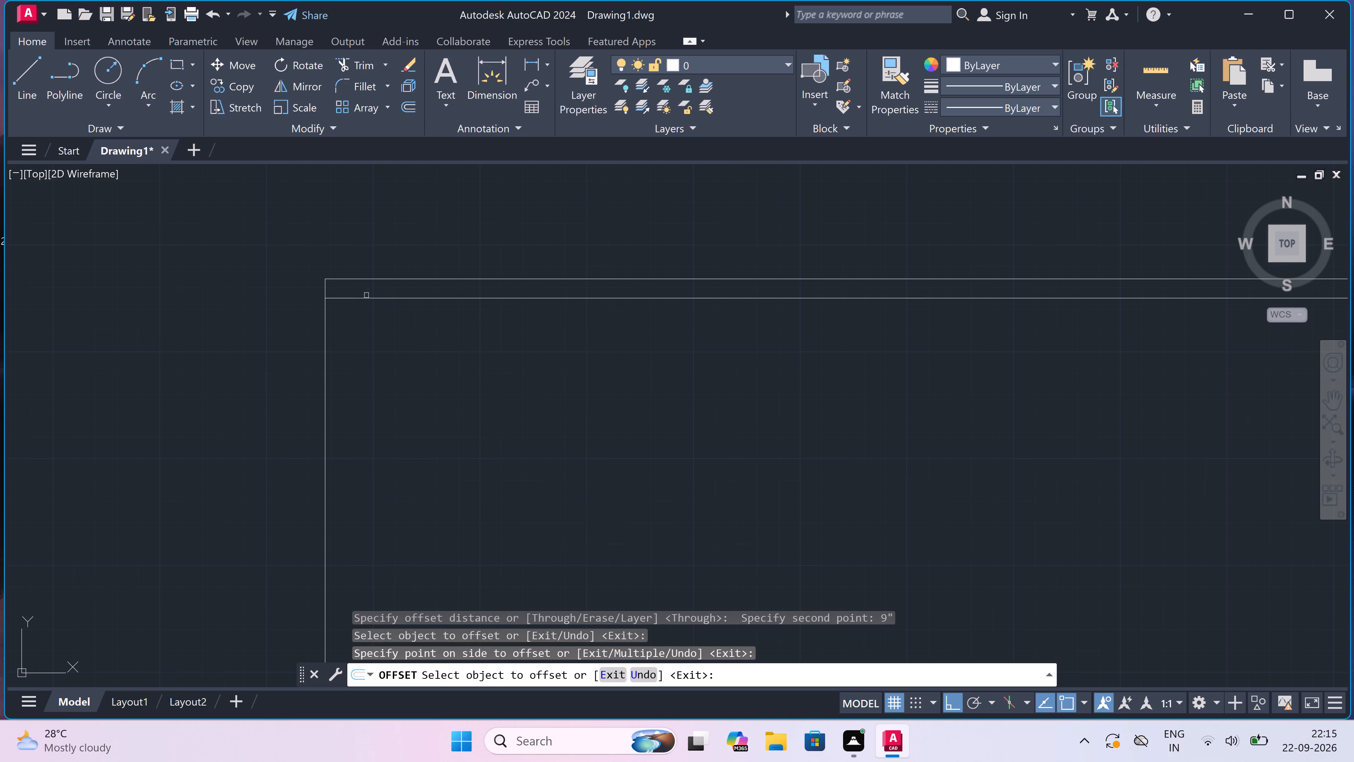
{"action": "left_click", "coordinate": [324, 313]}
{"action": "left_click", "coordinate": [362, 327]}
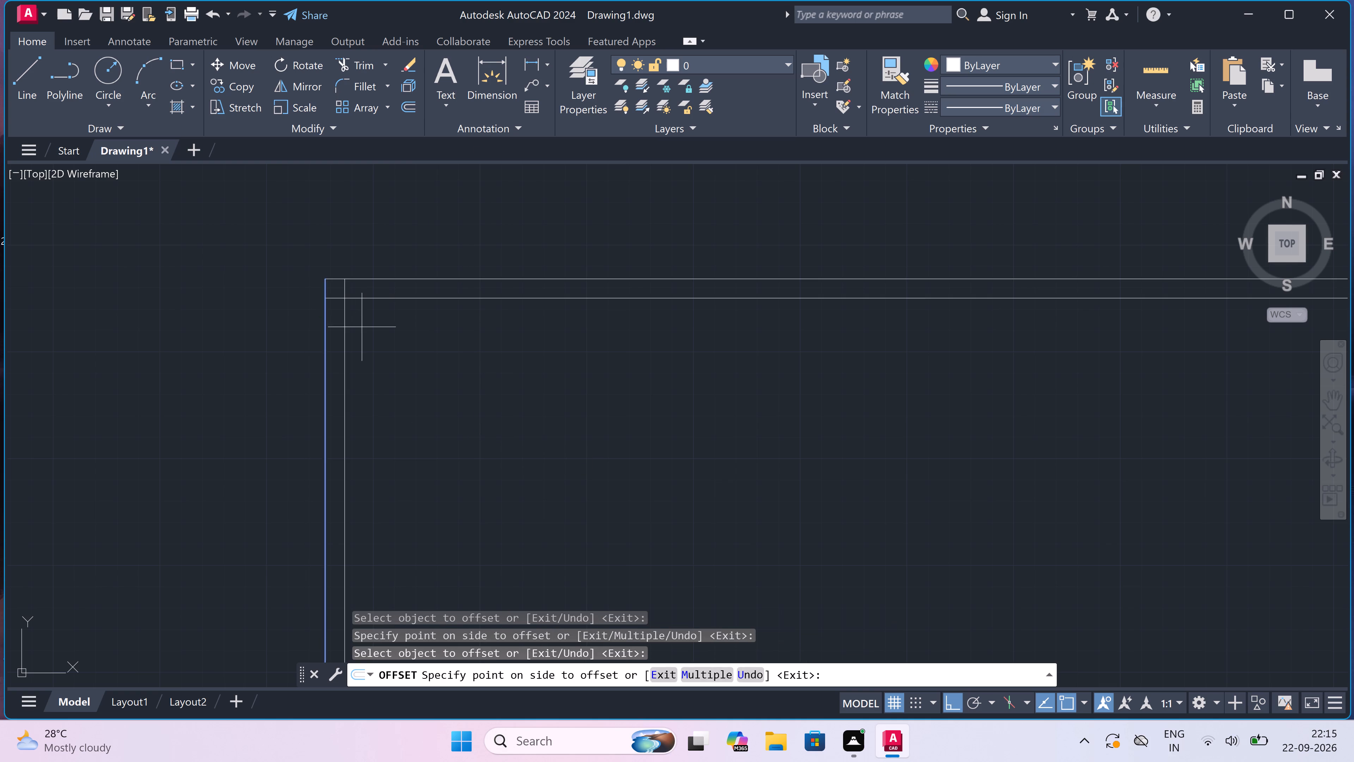
{"action": "key", "text": "Escape"}
Offset the inner line of the top wall 7' downward.
{"action": "key", "text": "space"}
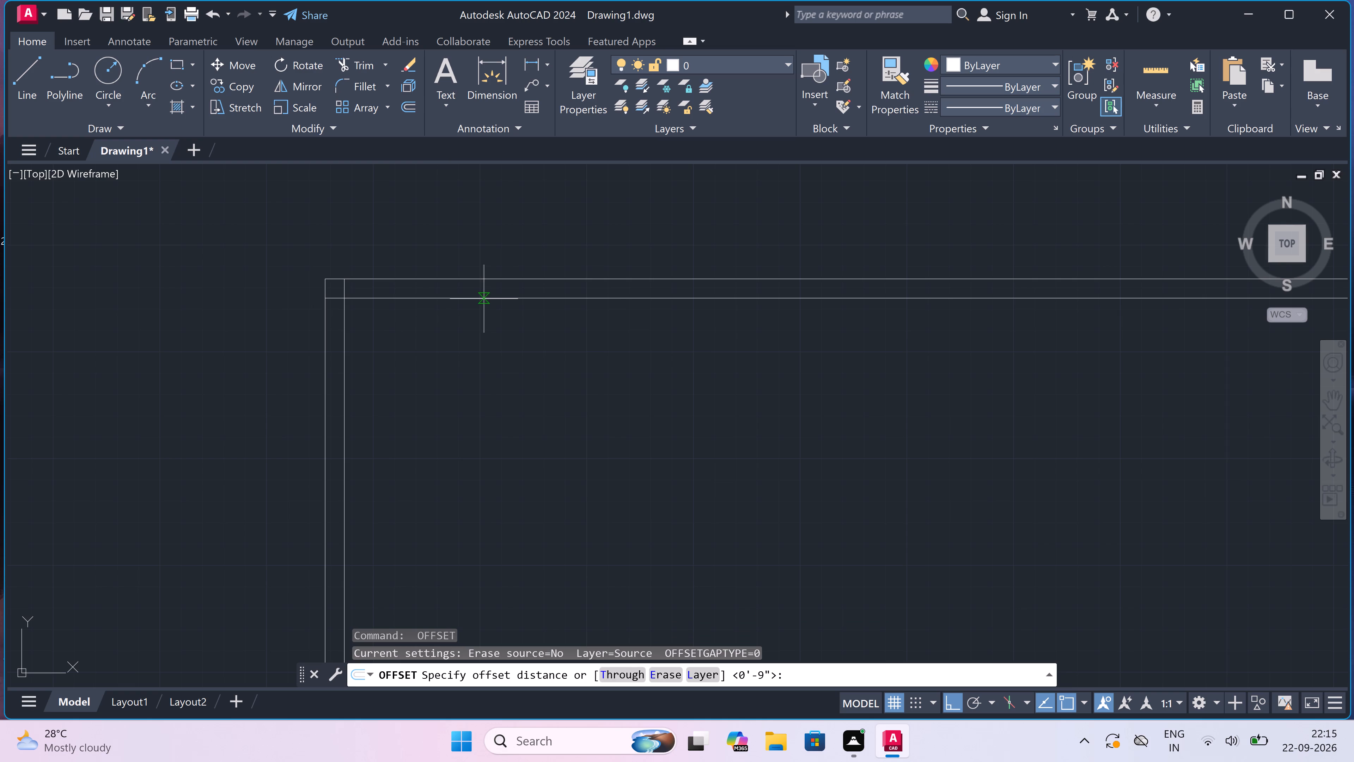
{"action": "left_click_drag", "start_coordinate": [484, 298], "coordinate": [495, 326]}
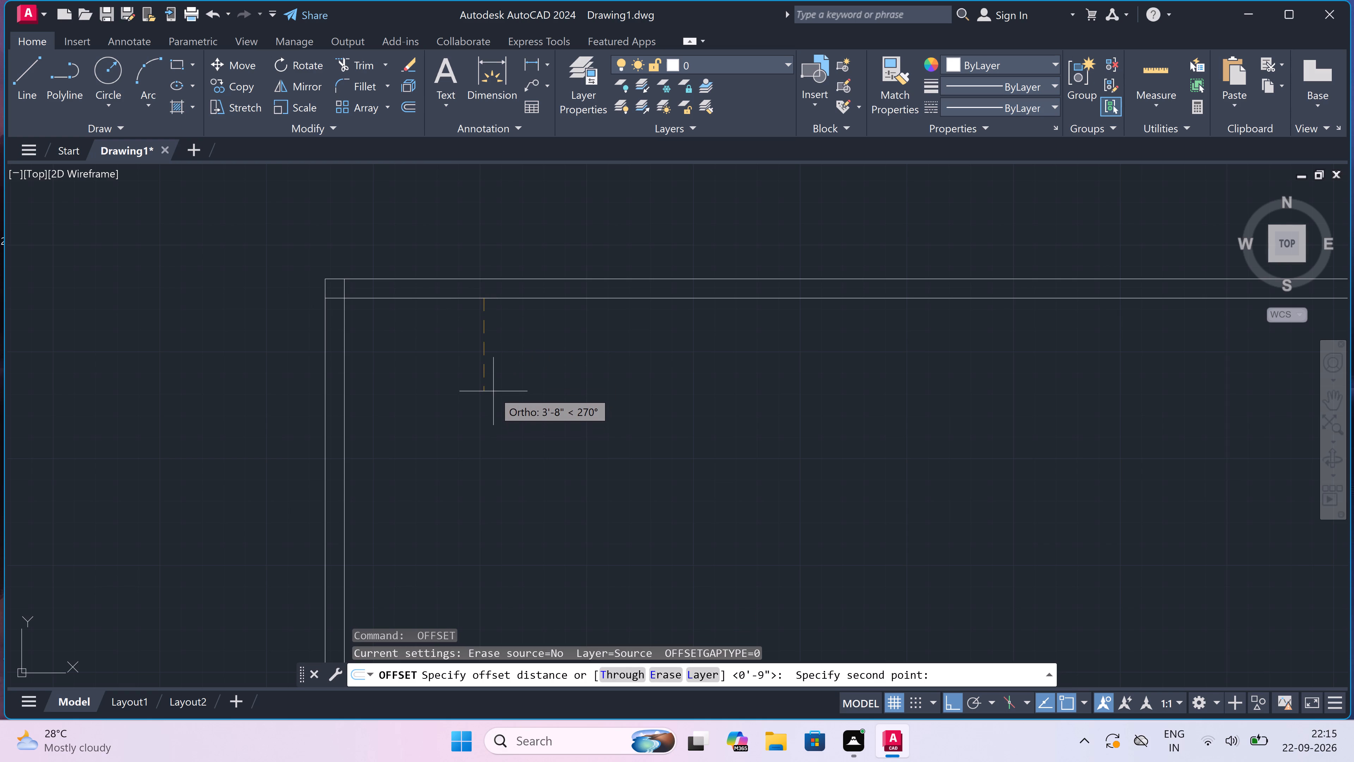
{"action": "type", "text": "7'"}
{"action": "key", "text": "space"}
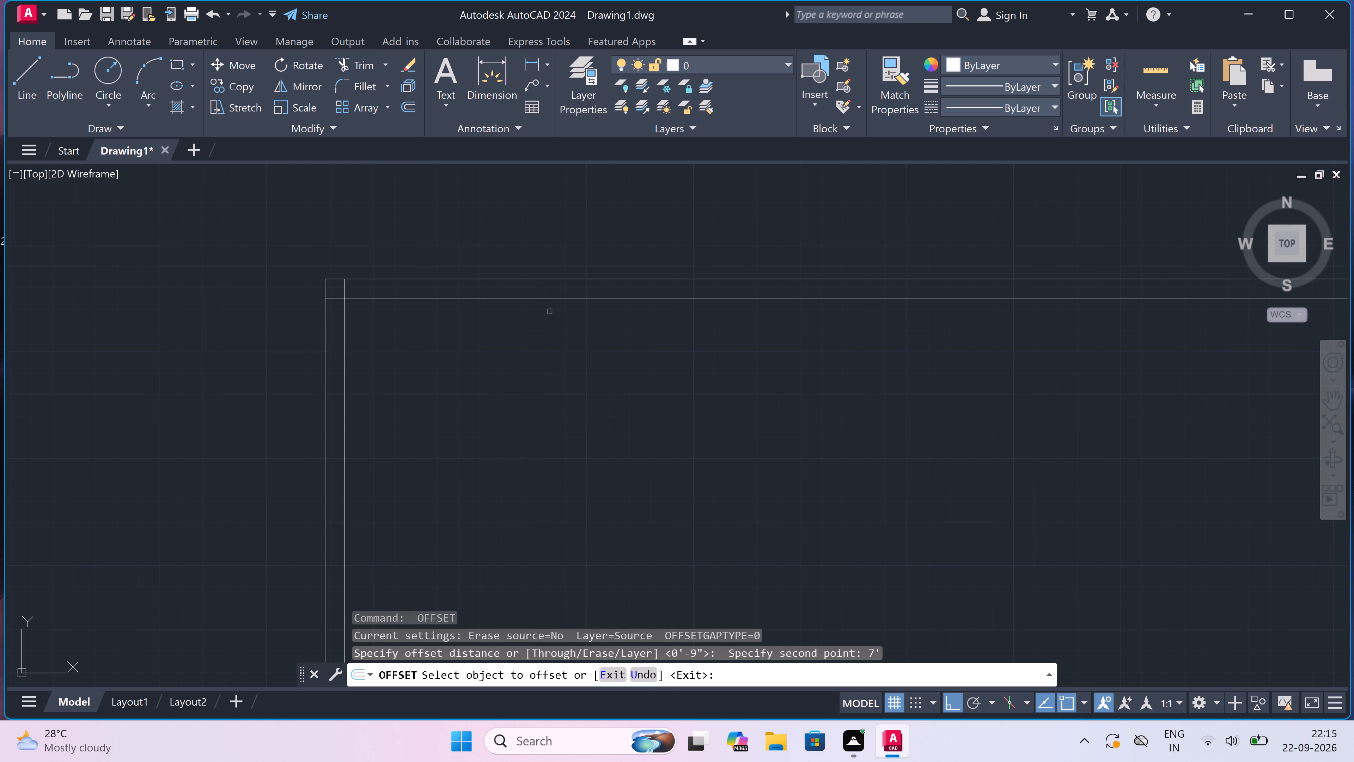
{"action": "left_click_drag", "start_coordinate": [567, 298], "coordinate": [568, 303]}
{"action": "left_click_drag", "start_coordinate": [568, 331], "coordinate": [570, 337]}
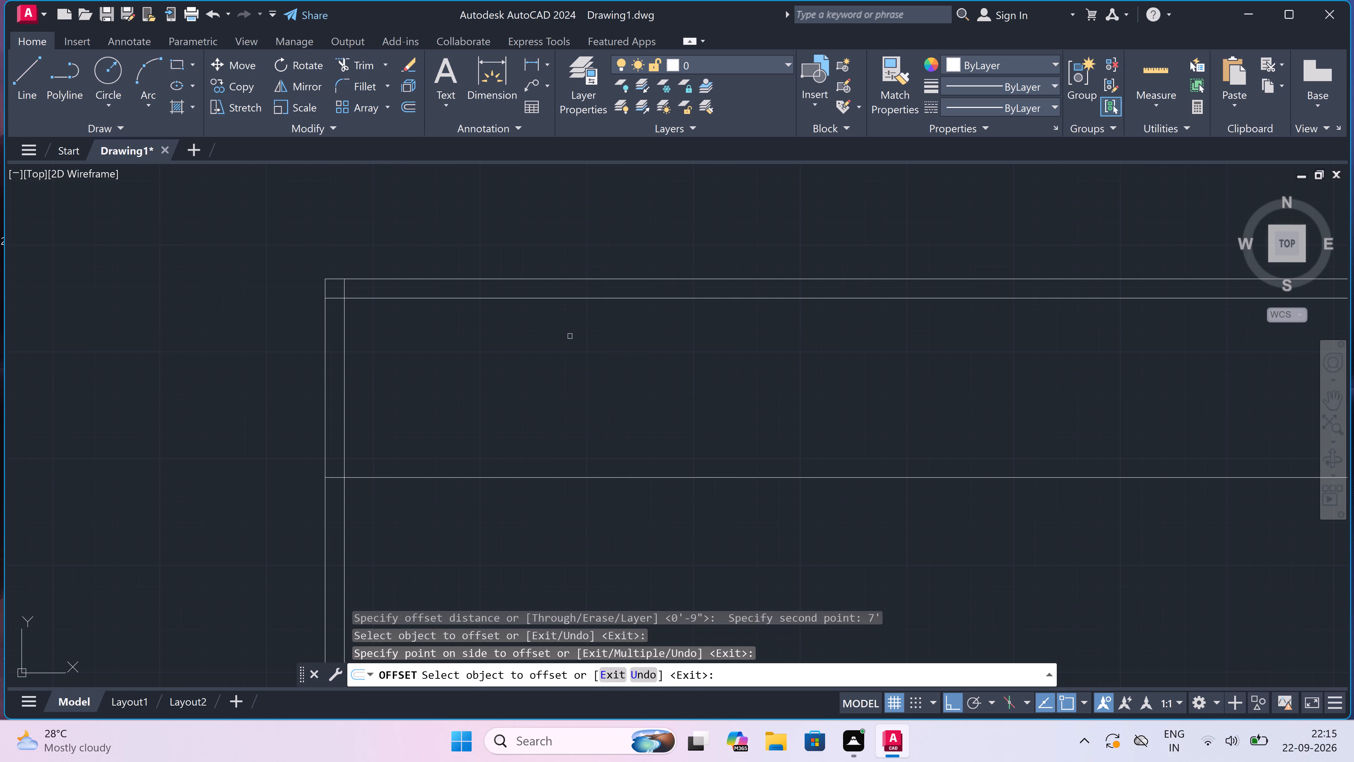
{"action": "key", "text": "Escape"}
Offset the lowest horizontal line 4.5" downward to give the interior partition wall its thickness.
{"action": "key", "text": "space"}
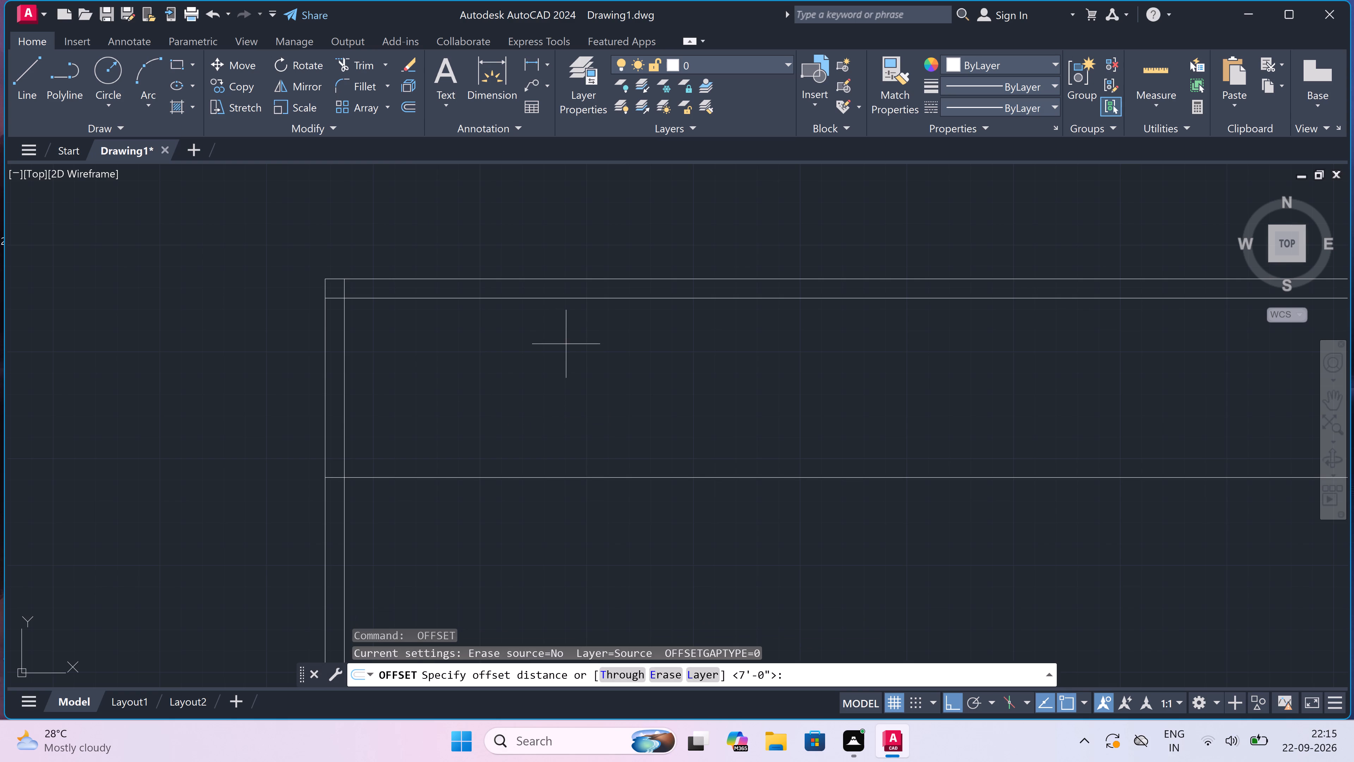
{"action": "scroll", "coordinate": [622, 478], "scroll_direction": "down", "scroll_amount": 3}
{"action": "scroll", "coordinate": [622, 484], "scroll_direction": "up", "scroll_amount": 2}
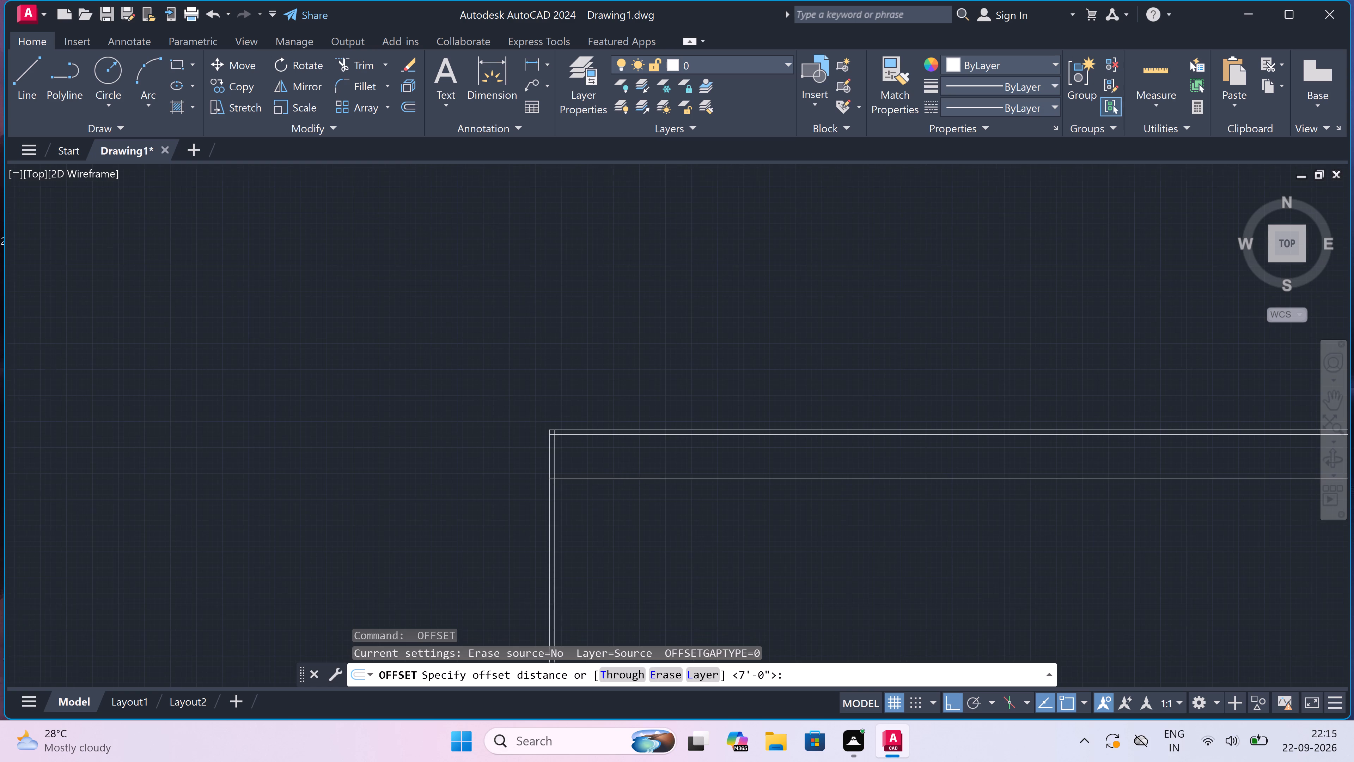
{"action": "scroll", "coordinate": [620, 469], "scroll_direction": "up", "scroll_amount": 1}
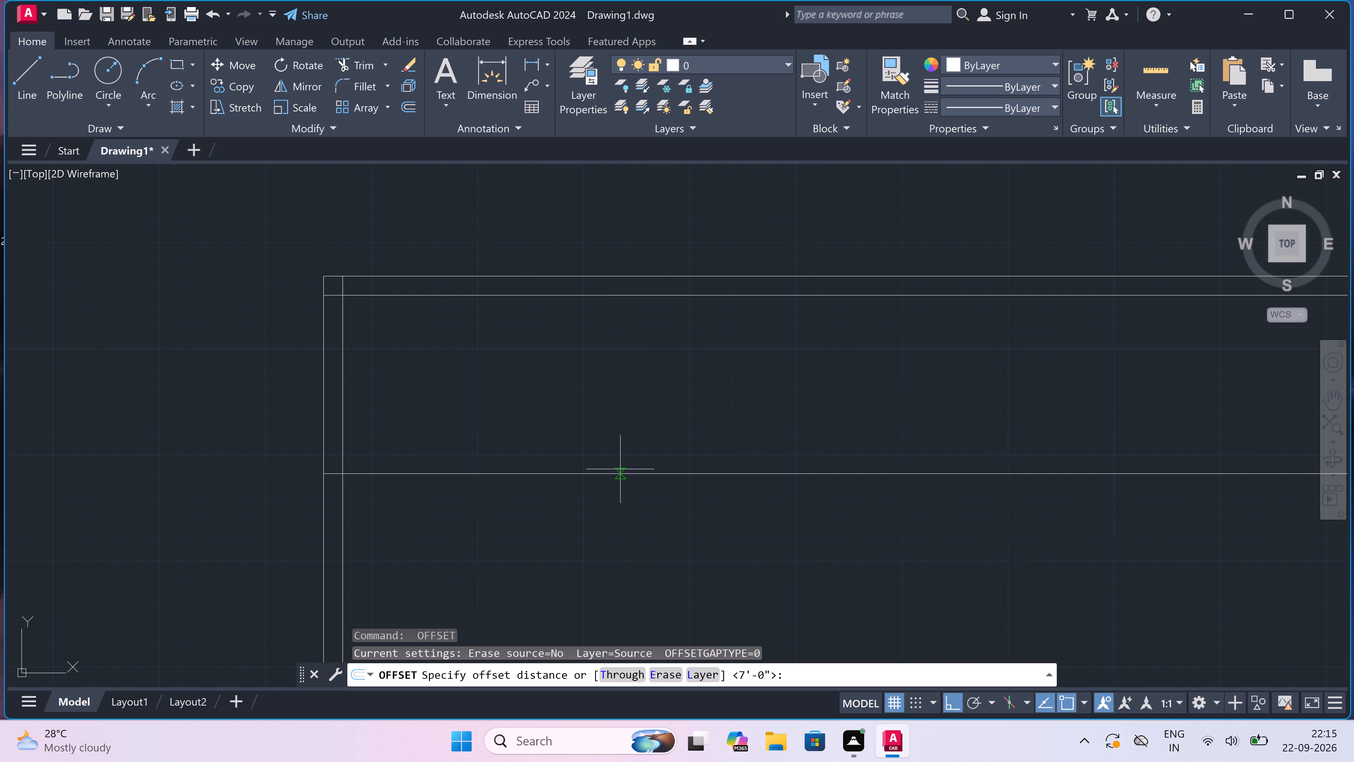
{"action": "left_click", "coordinate": [620, 471]}
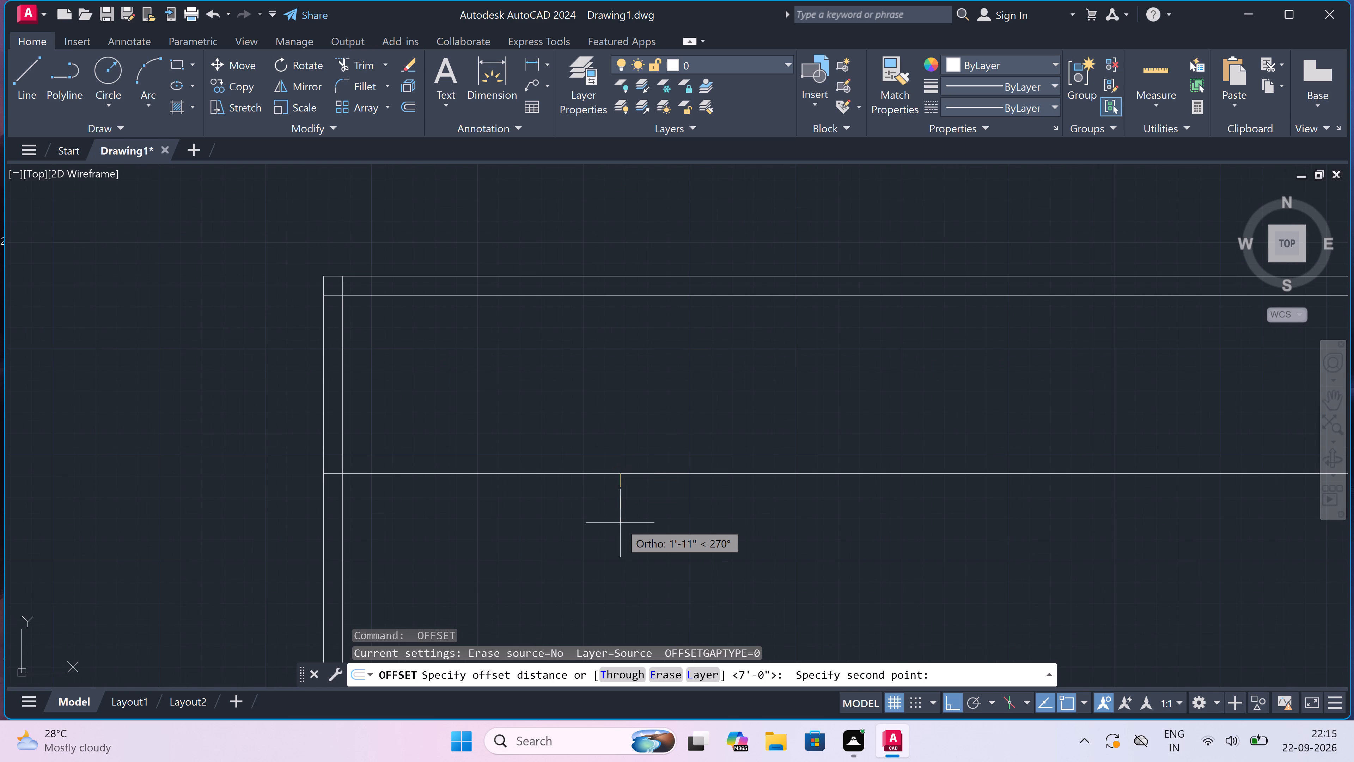
{"action": "key", "text": "4"}
{"action": "key", "text": "comma"}
{"action": "key", "text": "BackSpace"}
{"action": "type", "text": ".5"}
{"action": "type", "text": "\""}
{"action": "key", "text": "space"}
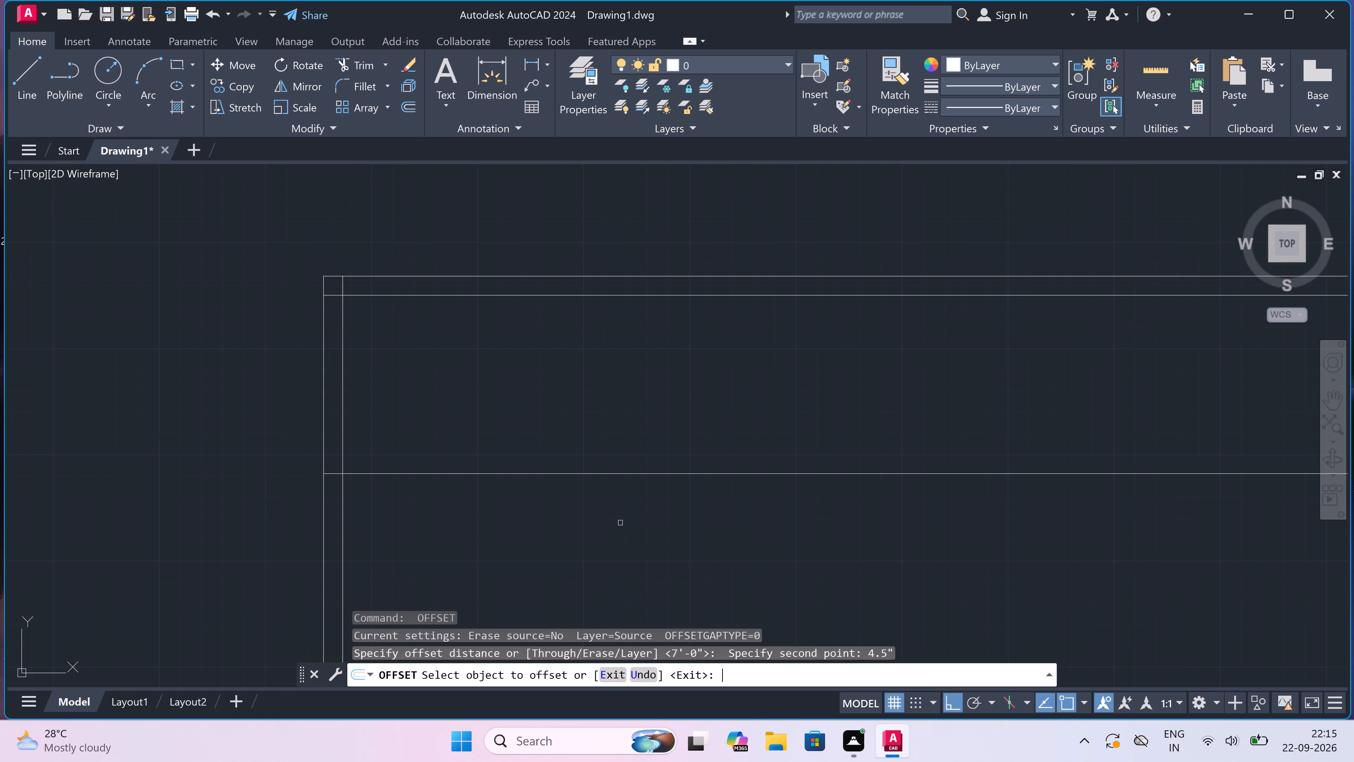
{"action": "left_click", "coordinate": [594, 476]}
{"action": "left_click", "coordinate": [594, 530]}
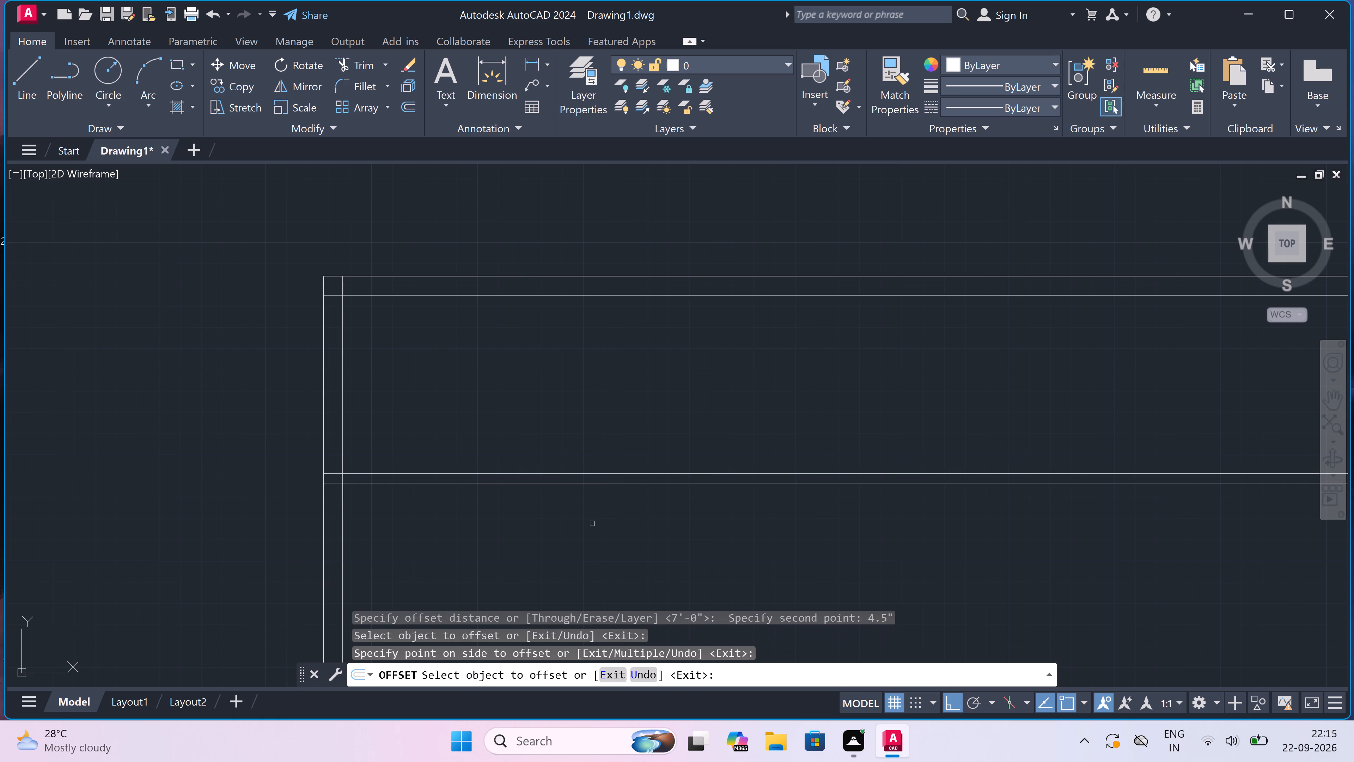
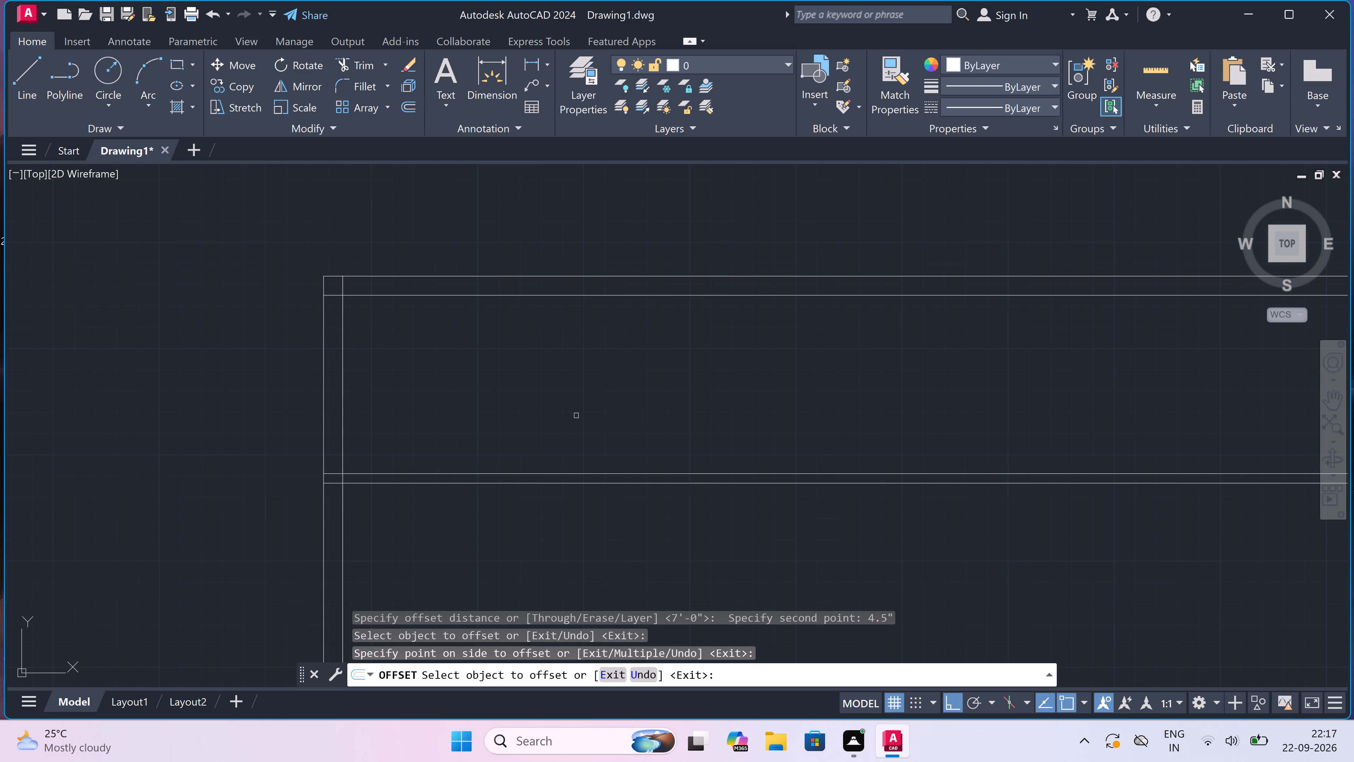
Offset the inner line of the left outer wall 19' to the right.
{"action": "key", "text": "Escape"}
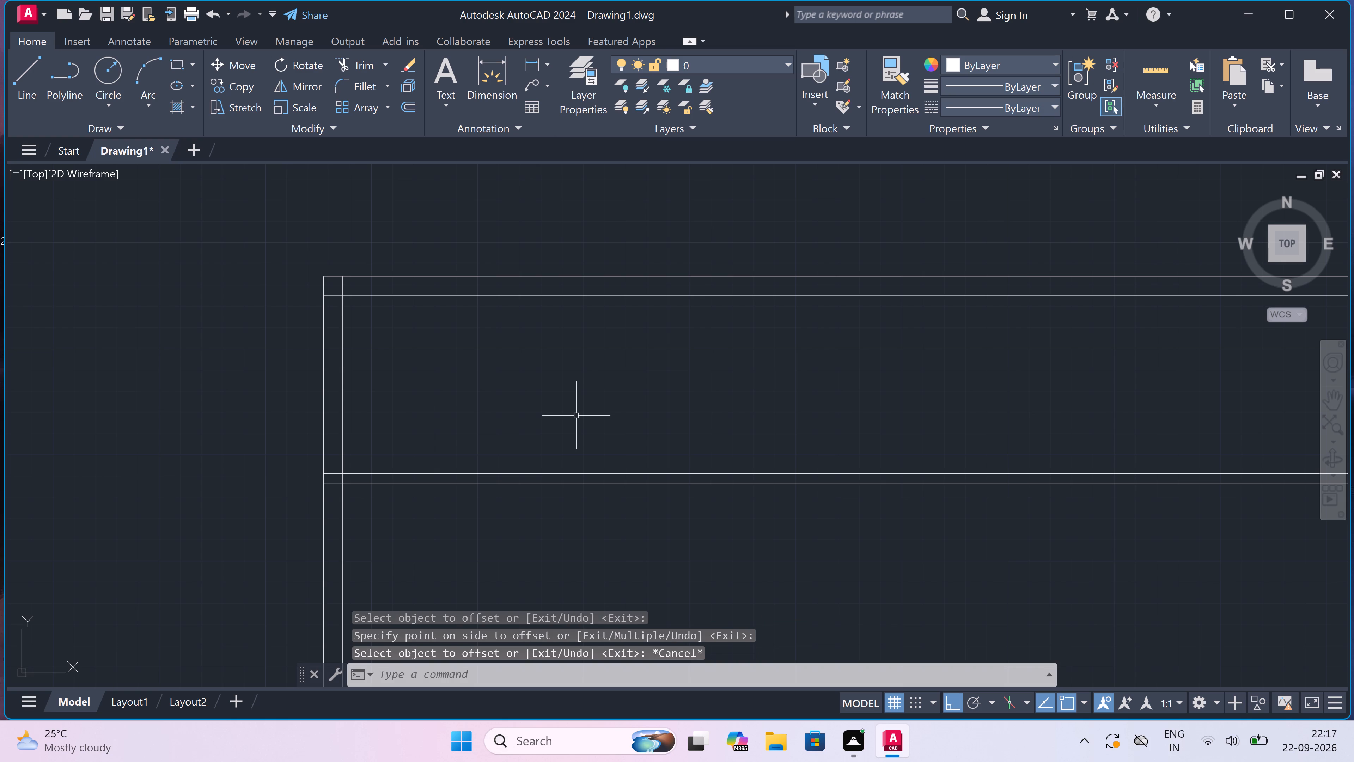
{"action": "key", "text": "o"}
{"action": "key", "text": "space"}
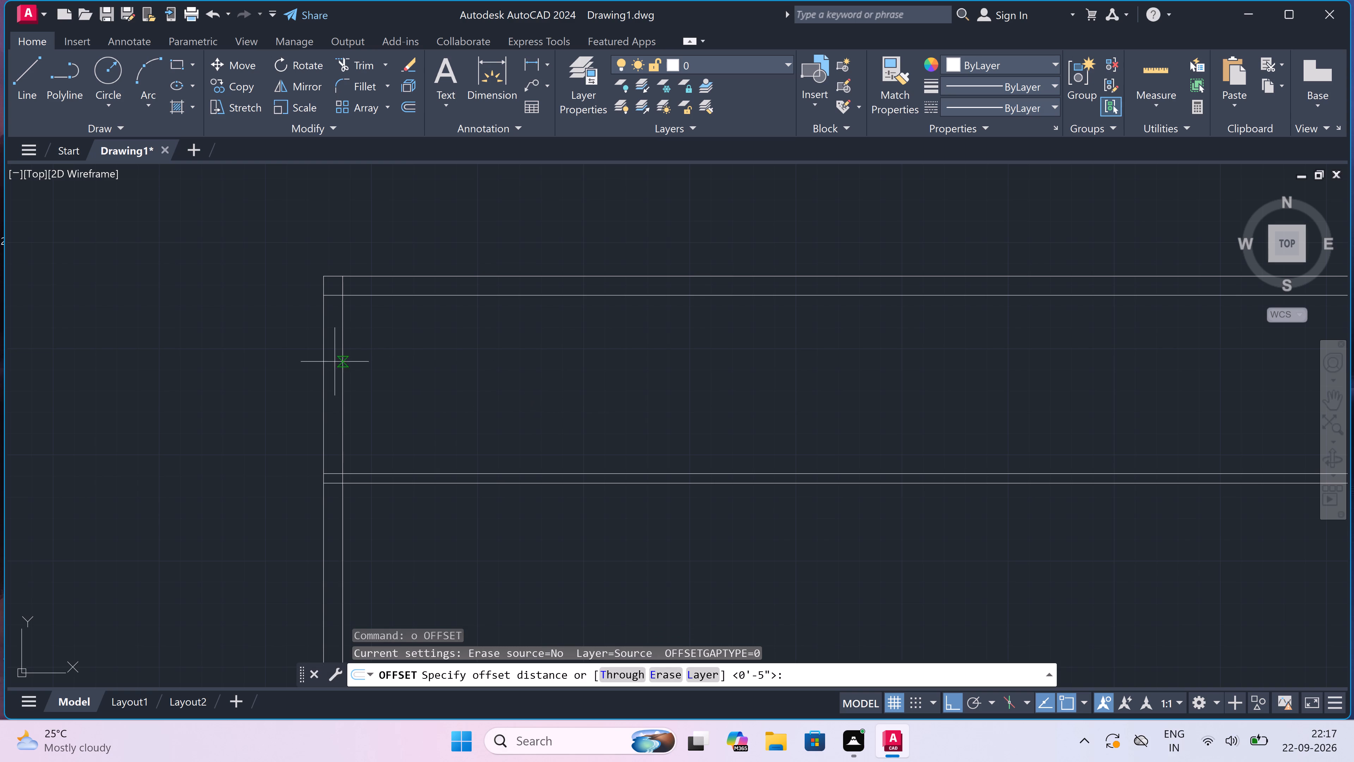
{"action": "left_click_drag", "start_coordinate": [341, 362], "coordinate": [362, 362]}
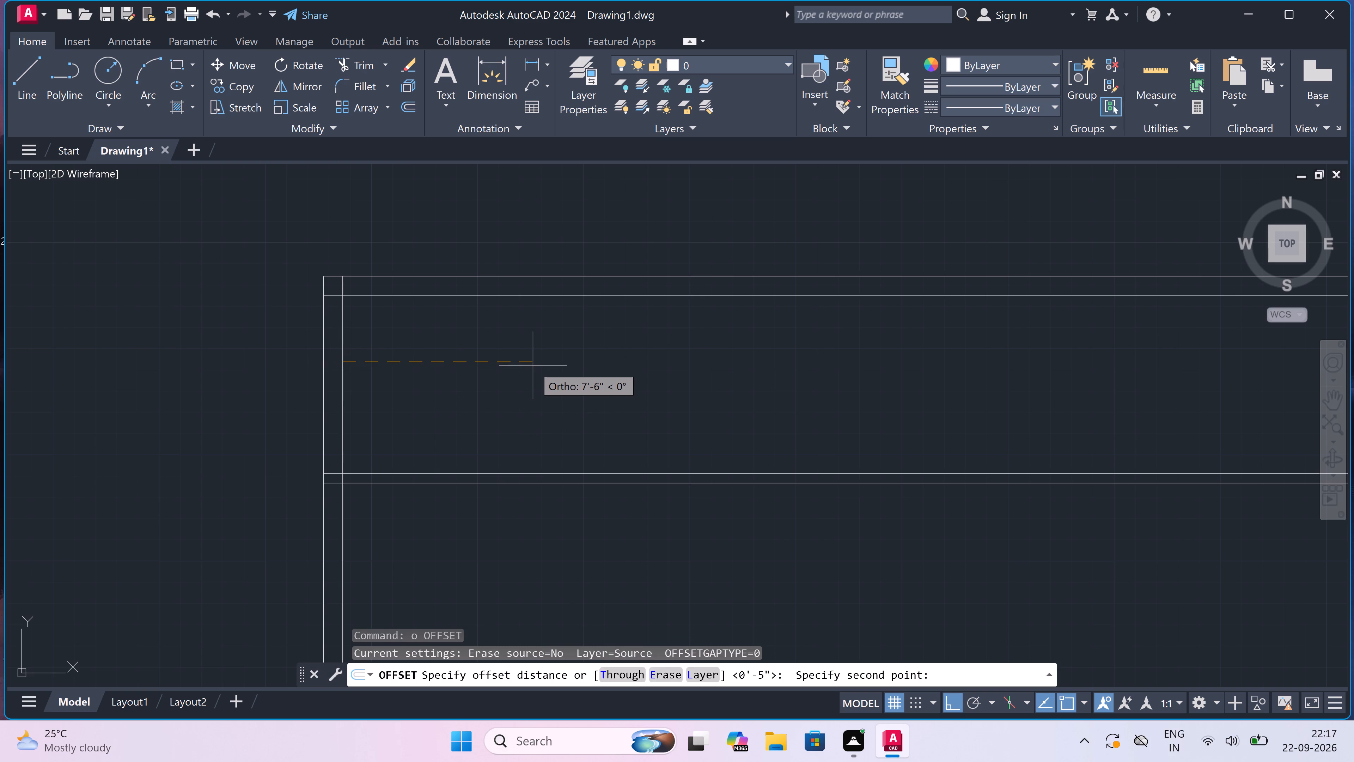
{"action": "type", "text": "19'"}
{"action": "key", "text": "space"}
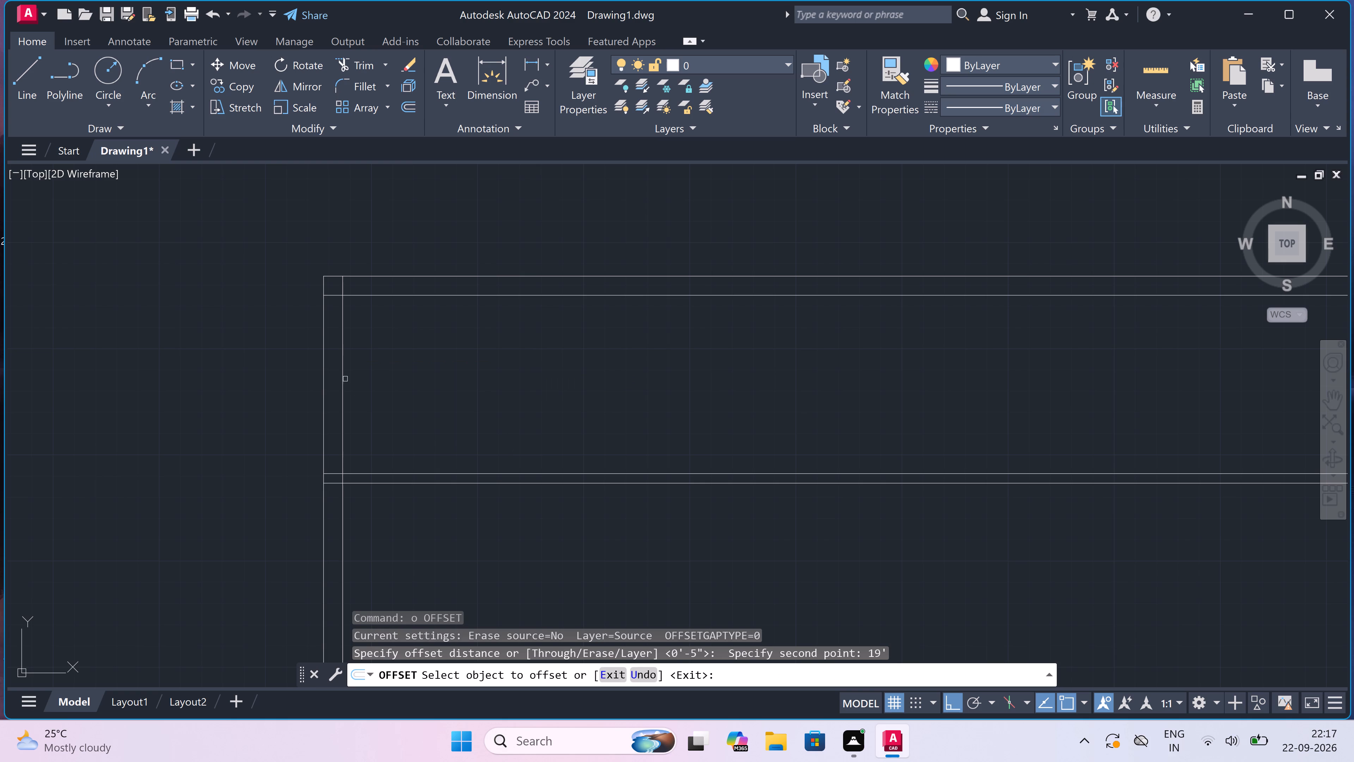
{"action": "left_click_drag", "start_coordinate": [342, 374], "coordinate": [405, 374]}
{"action": "left_click", "coordinate": [459, 374]}
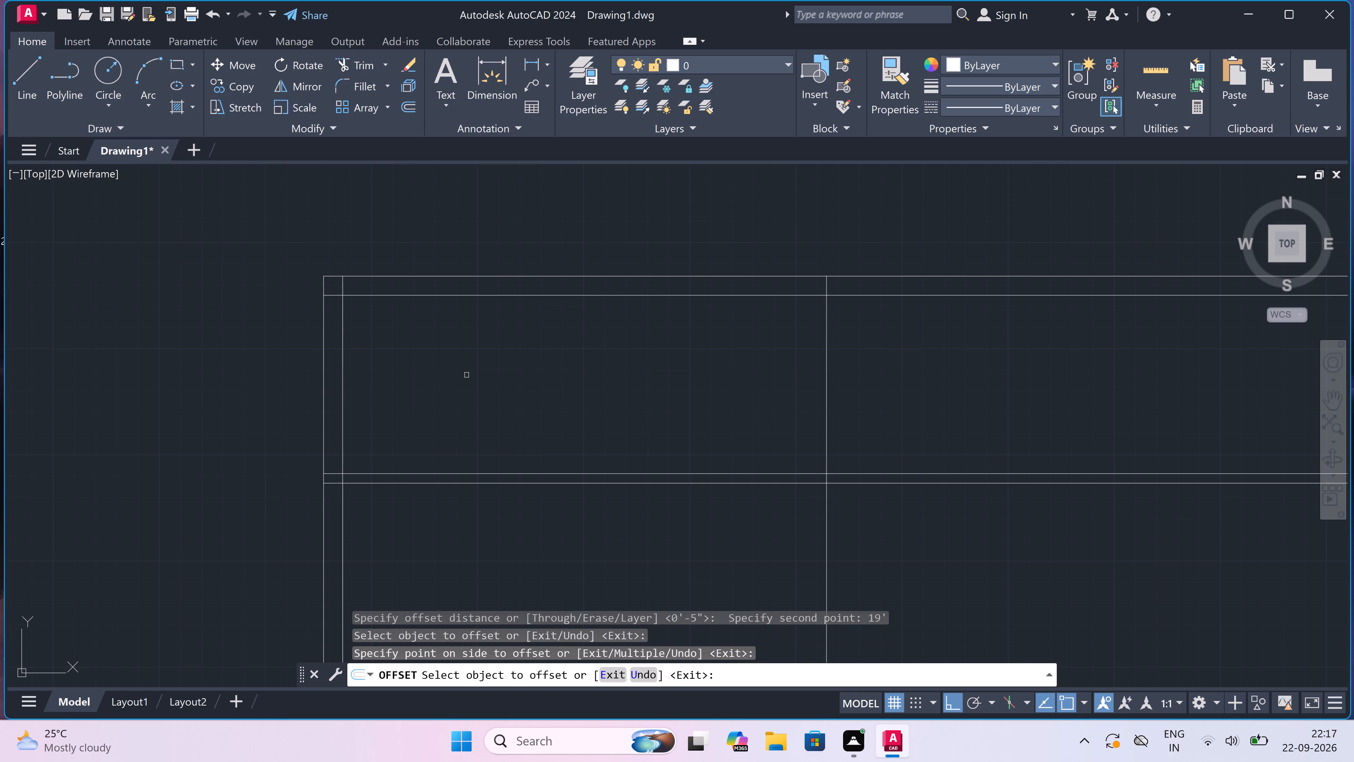
{"action": "key", "text": "Escape"}
Offset the new vertical line 4.5" to the right to give the vertical partition wall its thickness.
{"action": "key", "text": "space"}
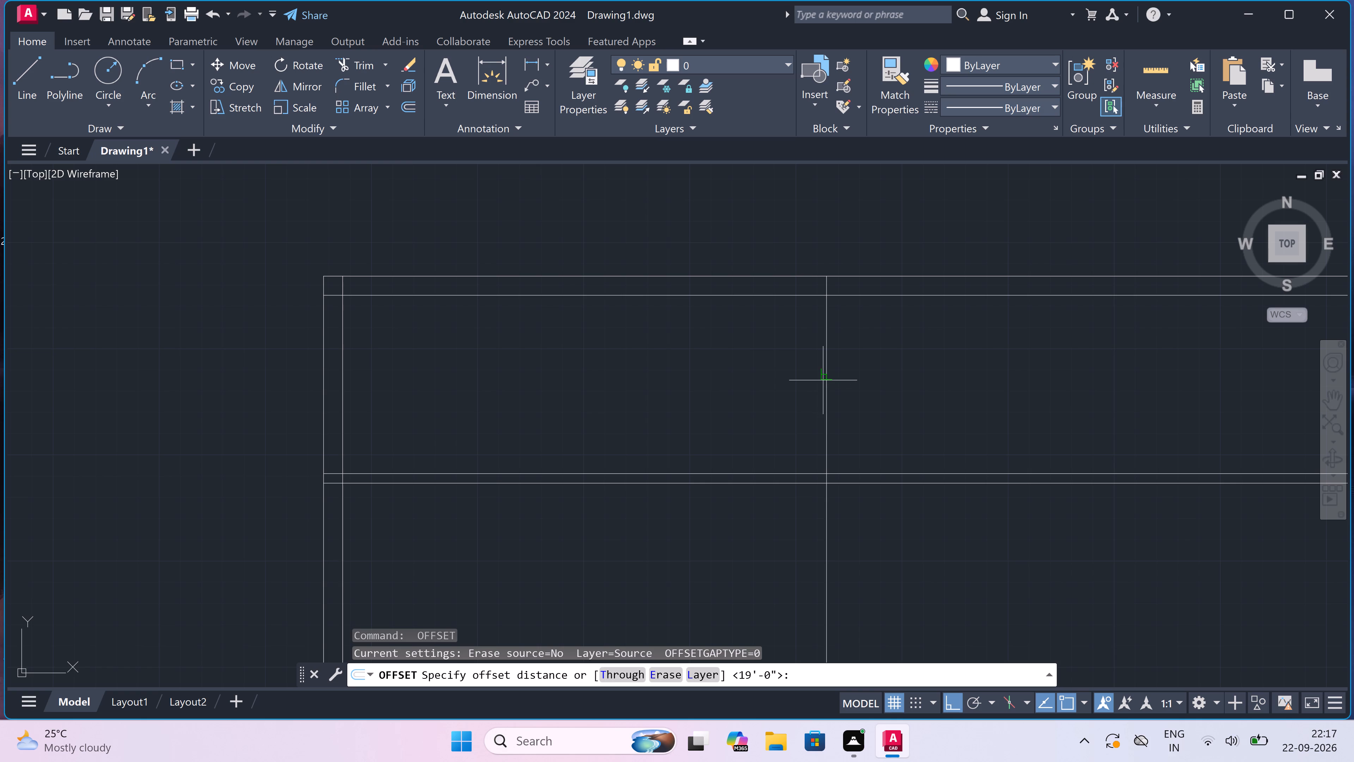
{"action": "left_click_drag", "start_coordinate": [823, 380], "coordinate": [827, 380]}
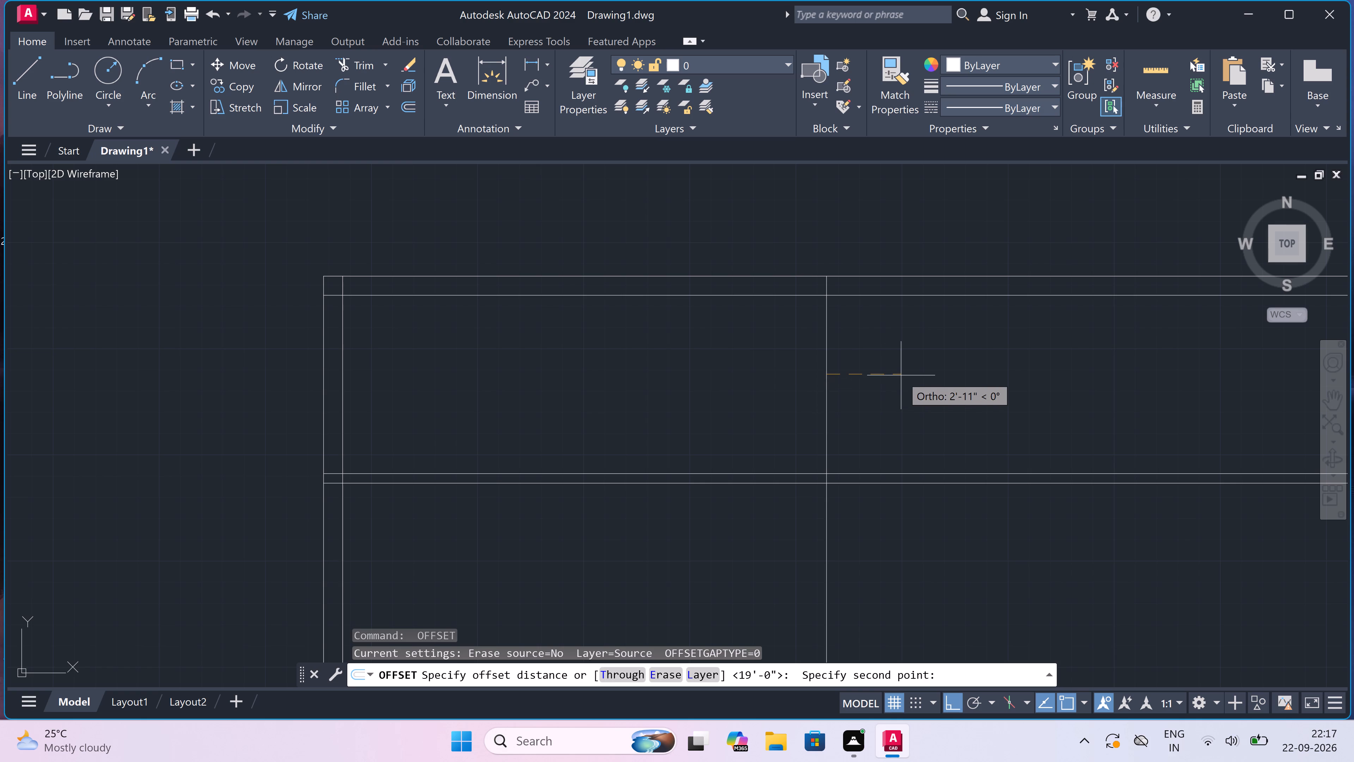
{"action": "type", "text": "4."}
{"action": "key", "text": "5"}
{"action": "type", "text": "\""}
{"action": "key", "text": "space"}
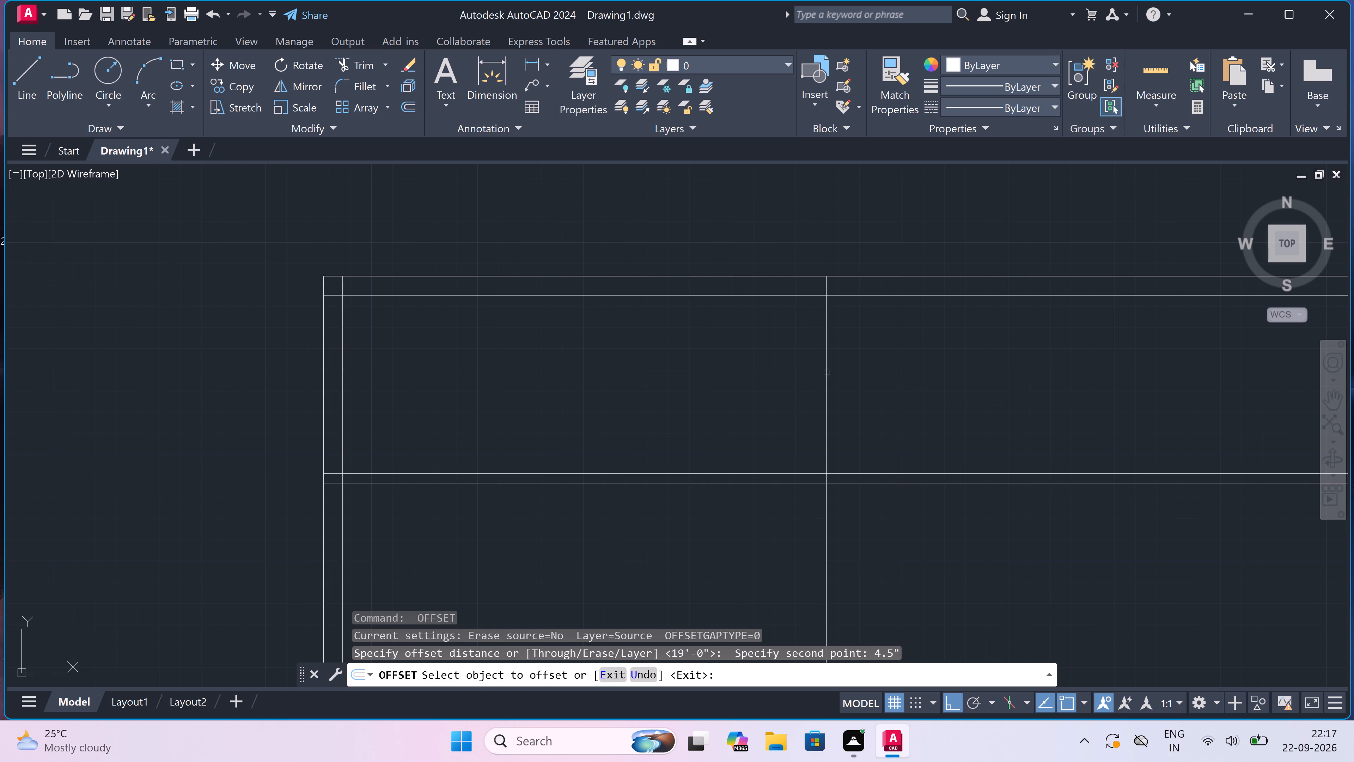
{"action": "left_click_drag", "start_coordinate": [827, 373], "coordinate": [839, 374]}
{"action": "left_click", "coordinate": [872, 374]}
{"action": "scroll", "coordinate": [869, 374], "scroll_direction": "down", "scroll_amount": 4}
{"action": "scroll", "coordinate": [883, 371], "scroll_direction": "up", "scroll_amount": 4}
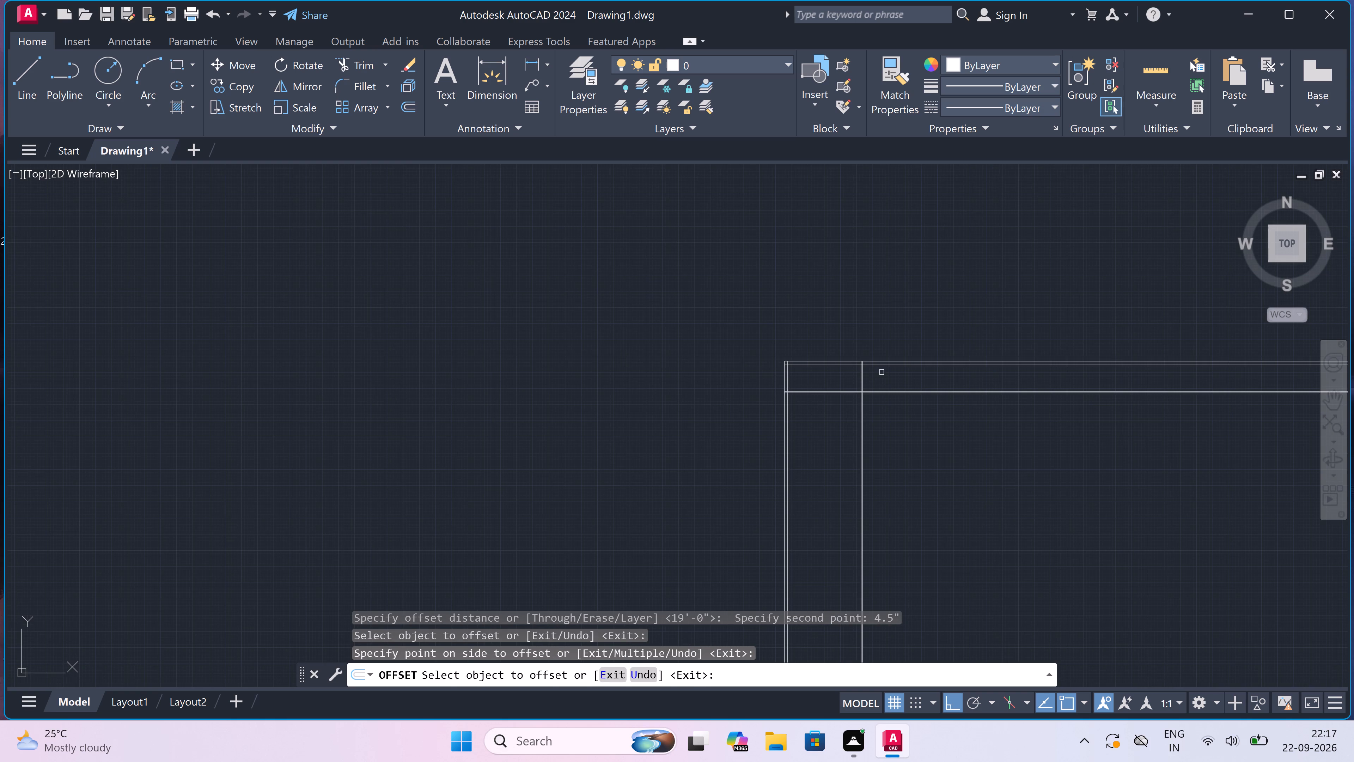
{"action": "key", "text": "Escape"}
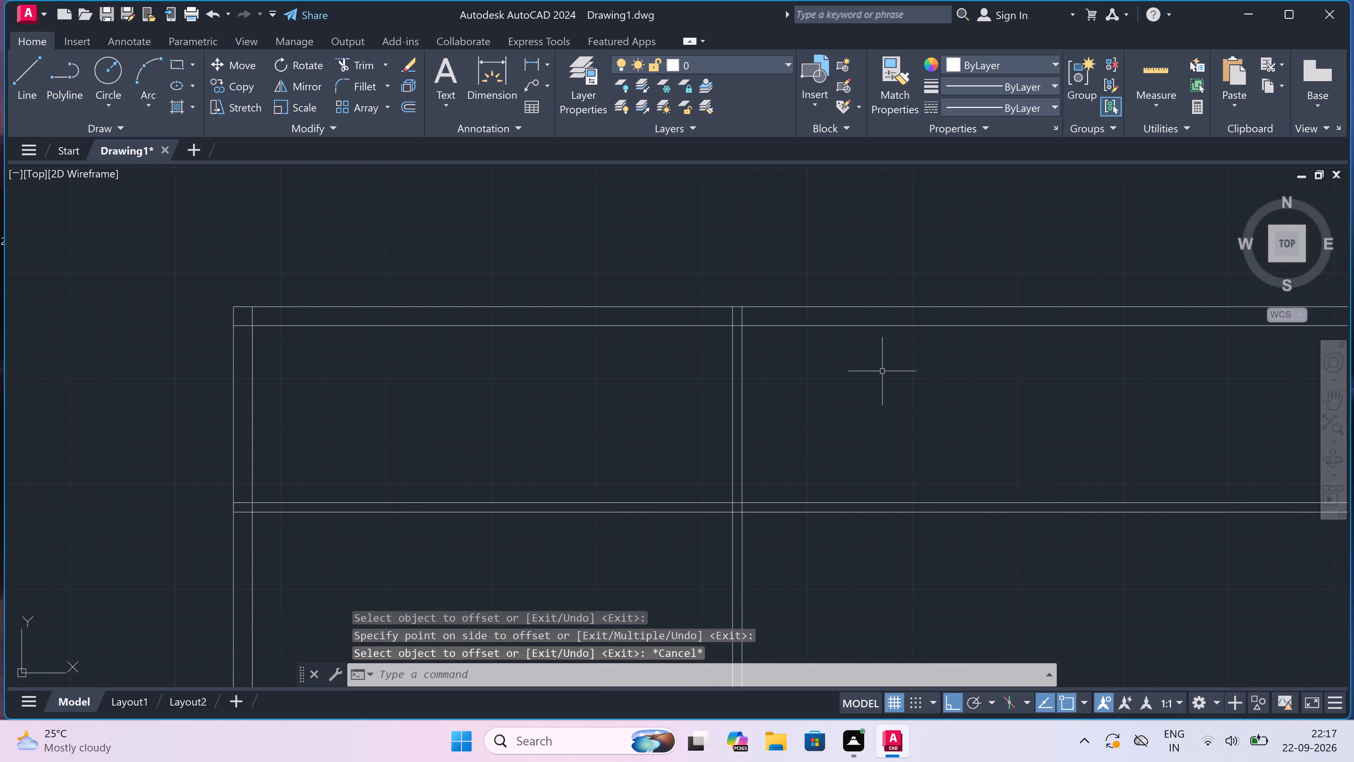
Offset the right-hand line of the vertical partition 4' to the right.
{"action": "key", "text": "space"}
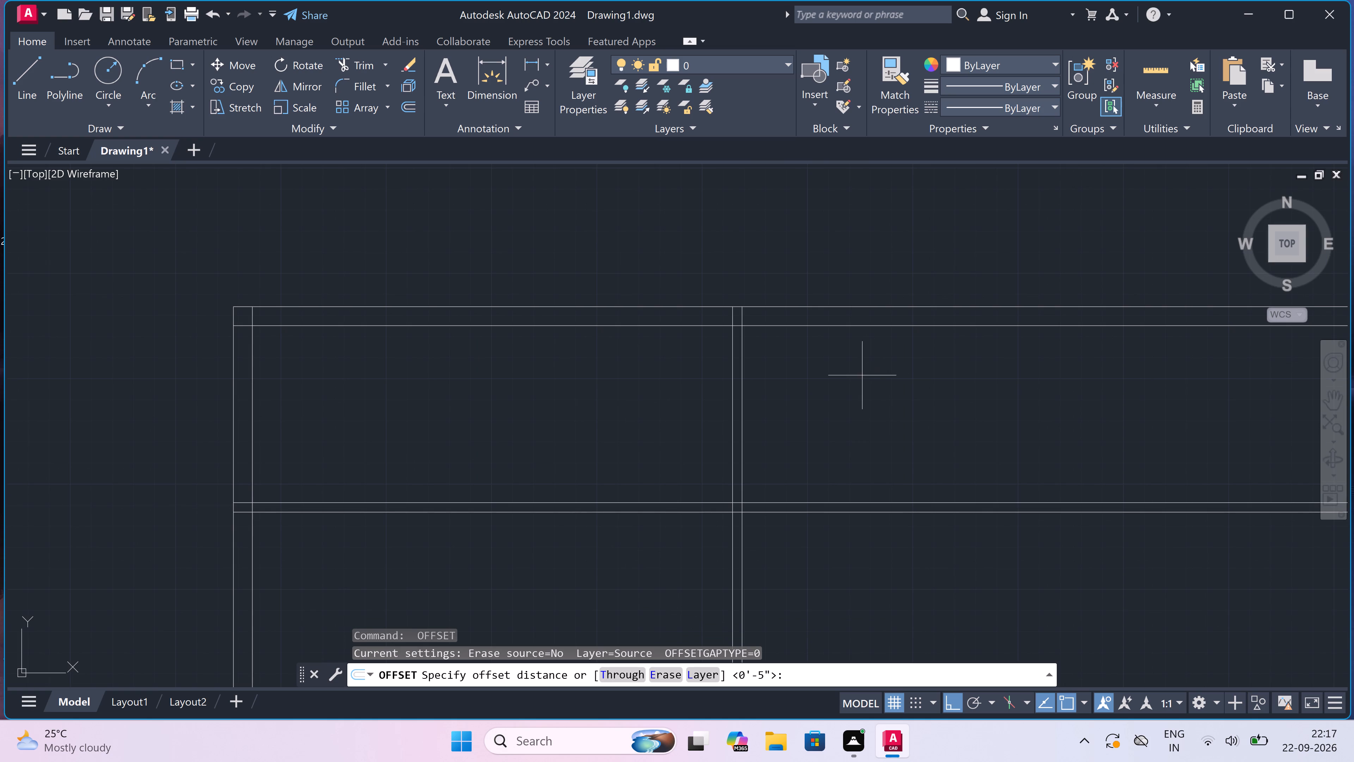
{"action": "left_click", "coordinate": [742, 376]}
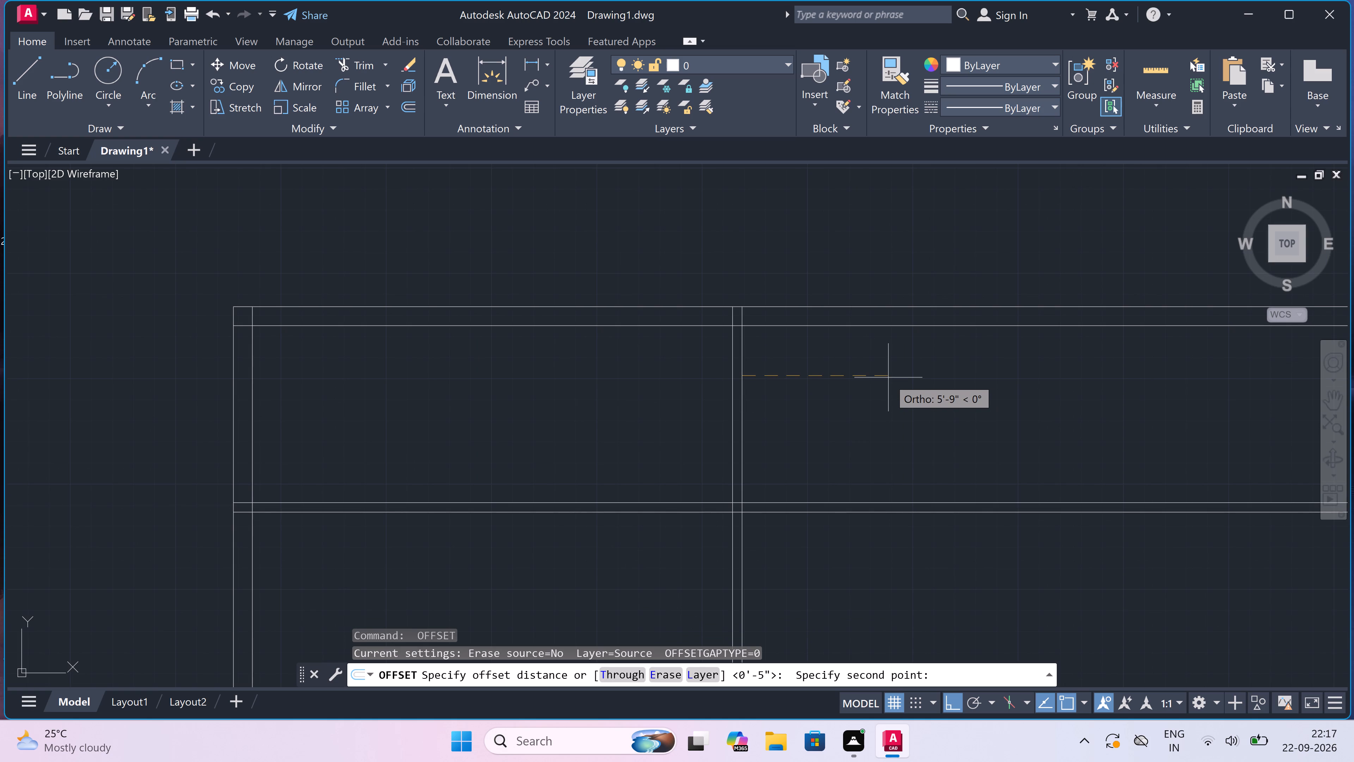
{"action": "type", "text": "4'"}
{"action": "key", "text": "space"}
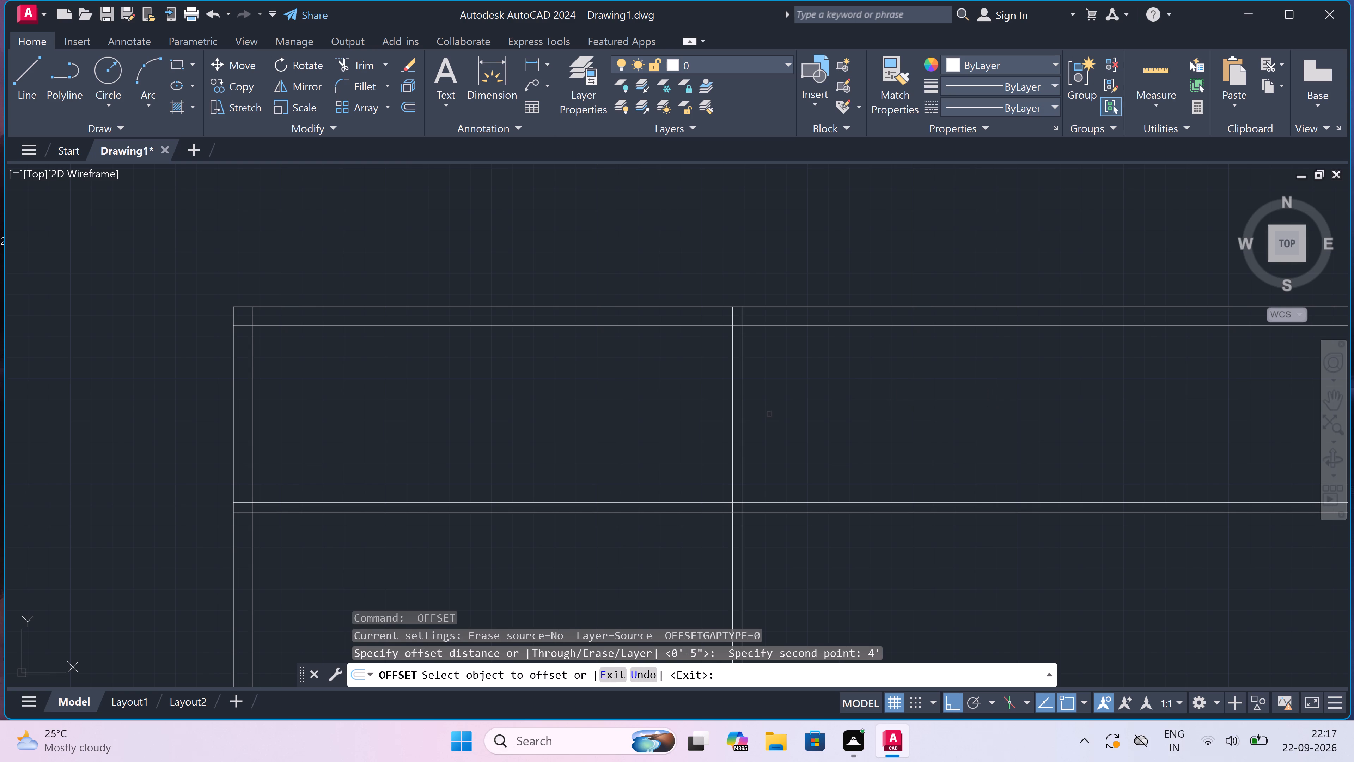
{"action": "left_click_drag", "start_coordinate": [742, 377], "coordinate": [803, 377]}
{"action": "left_click", "coordinate": [817, 376]}
{"action": "key", "text": "Escape"}
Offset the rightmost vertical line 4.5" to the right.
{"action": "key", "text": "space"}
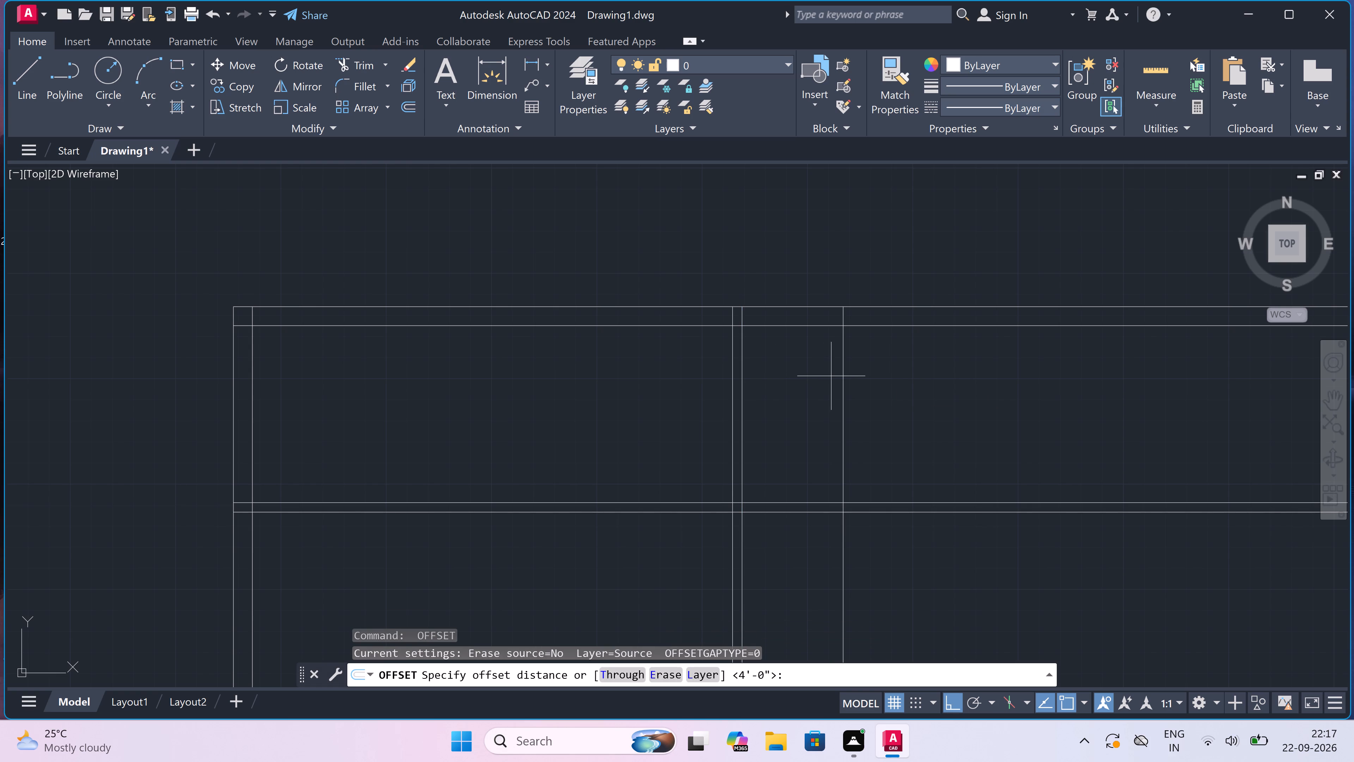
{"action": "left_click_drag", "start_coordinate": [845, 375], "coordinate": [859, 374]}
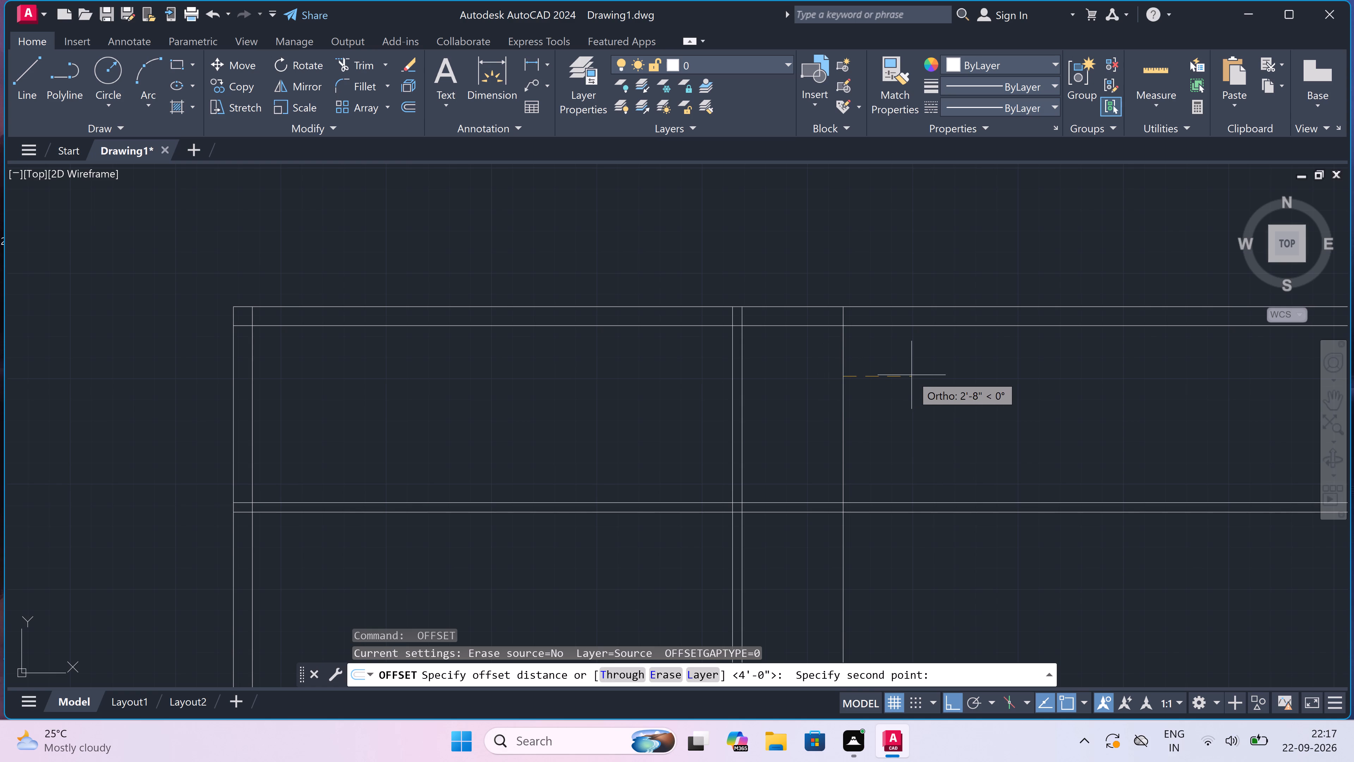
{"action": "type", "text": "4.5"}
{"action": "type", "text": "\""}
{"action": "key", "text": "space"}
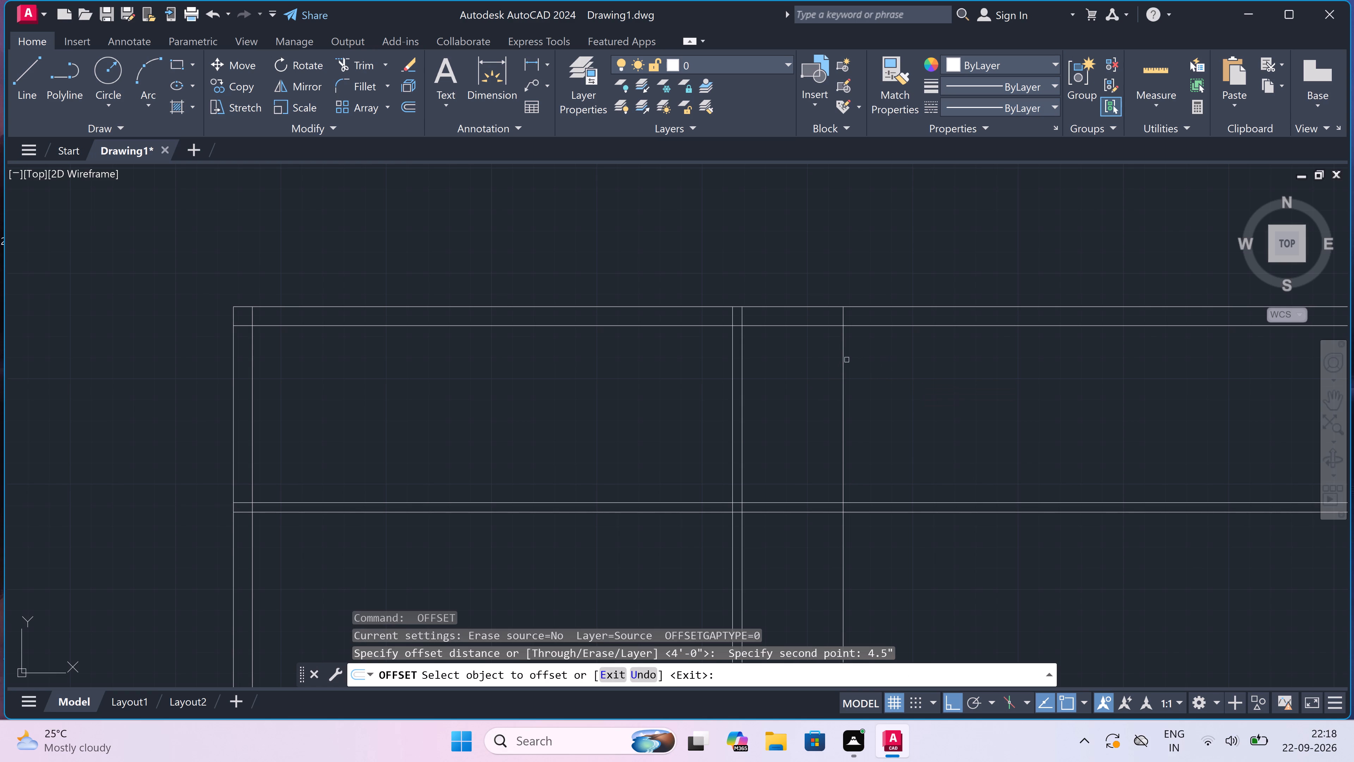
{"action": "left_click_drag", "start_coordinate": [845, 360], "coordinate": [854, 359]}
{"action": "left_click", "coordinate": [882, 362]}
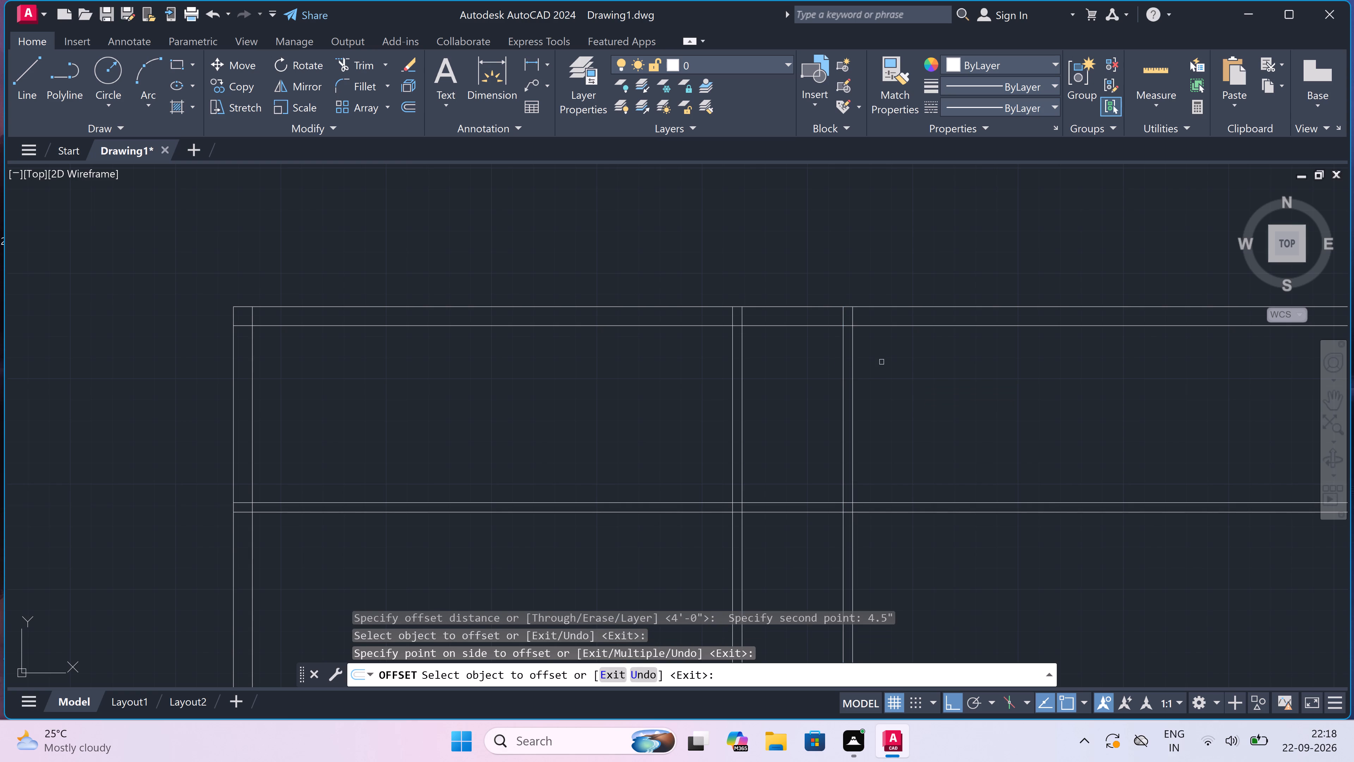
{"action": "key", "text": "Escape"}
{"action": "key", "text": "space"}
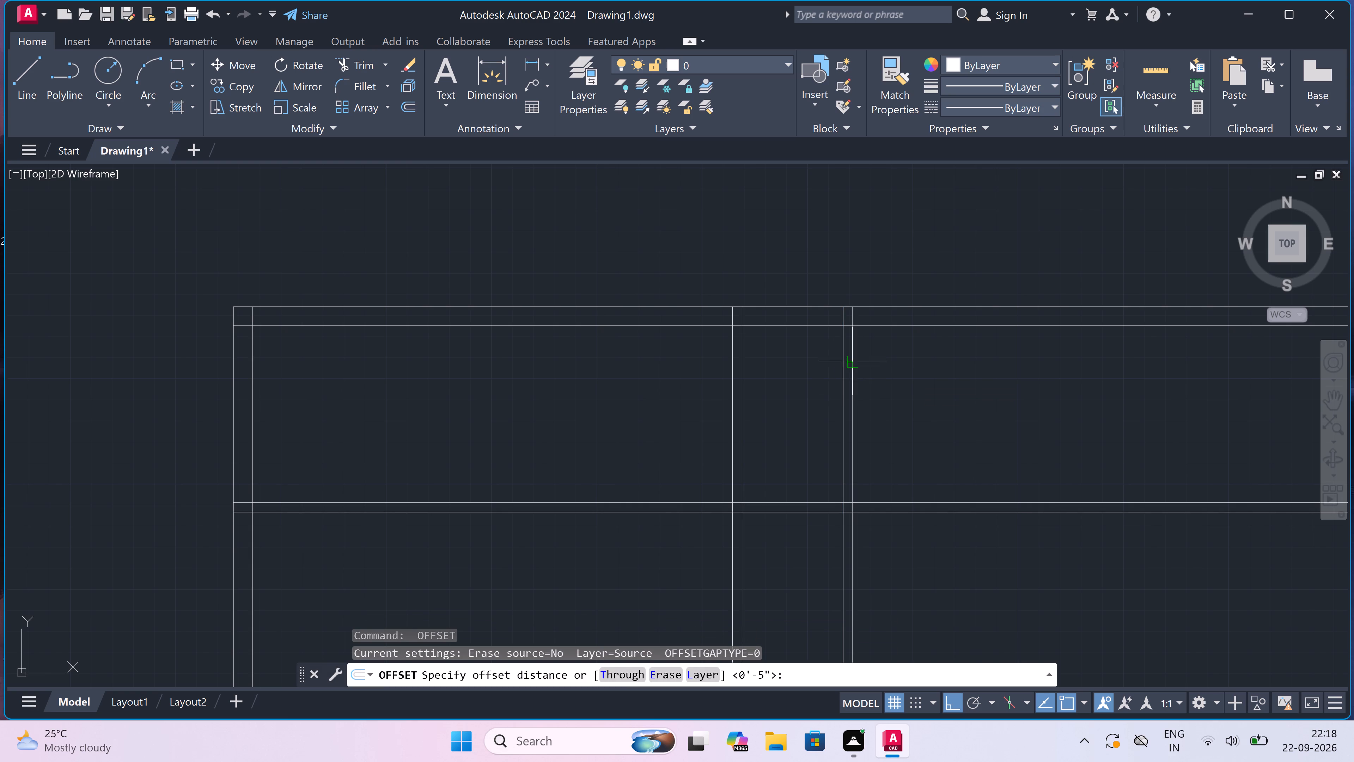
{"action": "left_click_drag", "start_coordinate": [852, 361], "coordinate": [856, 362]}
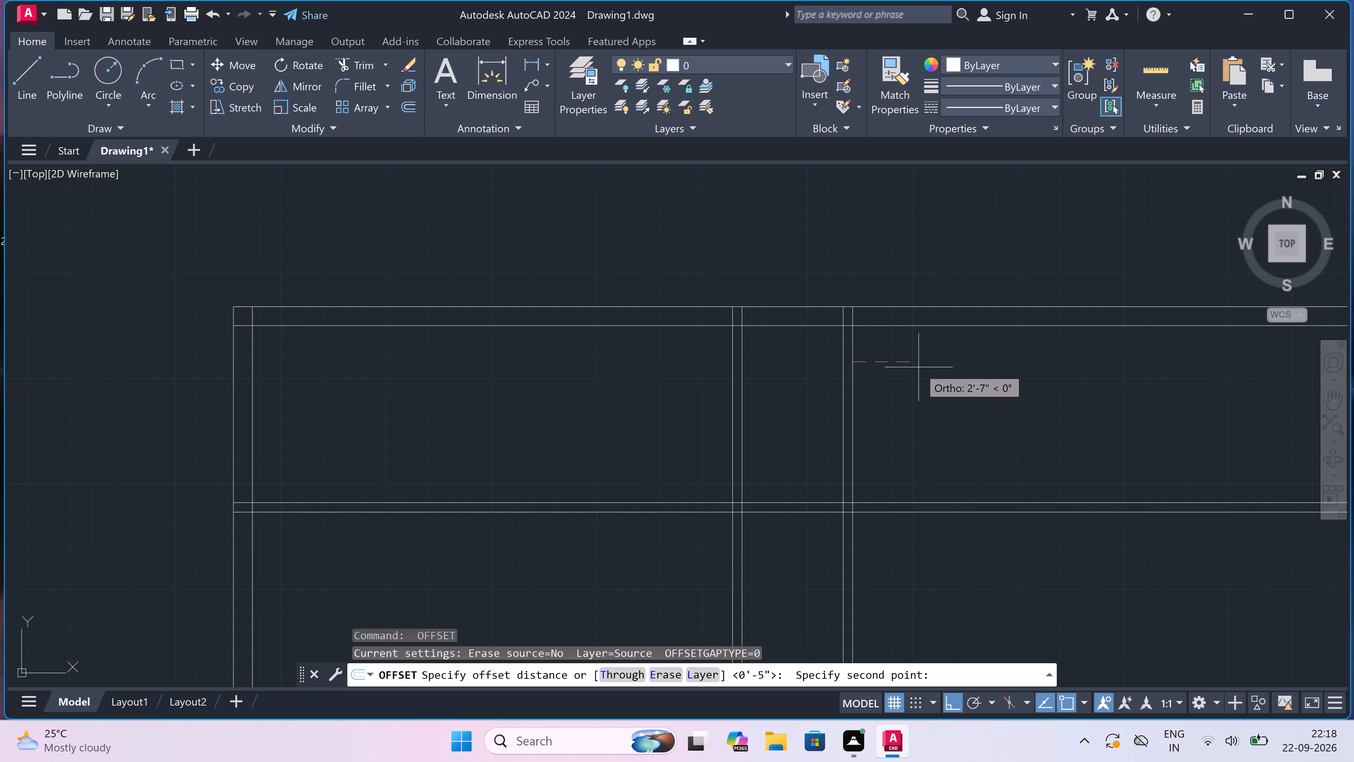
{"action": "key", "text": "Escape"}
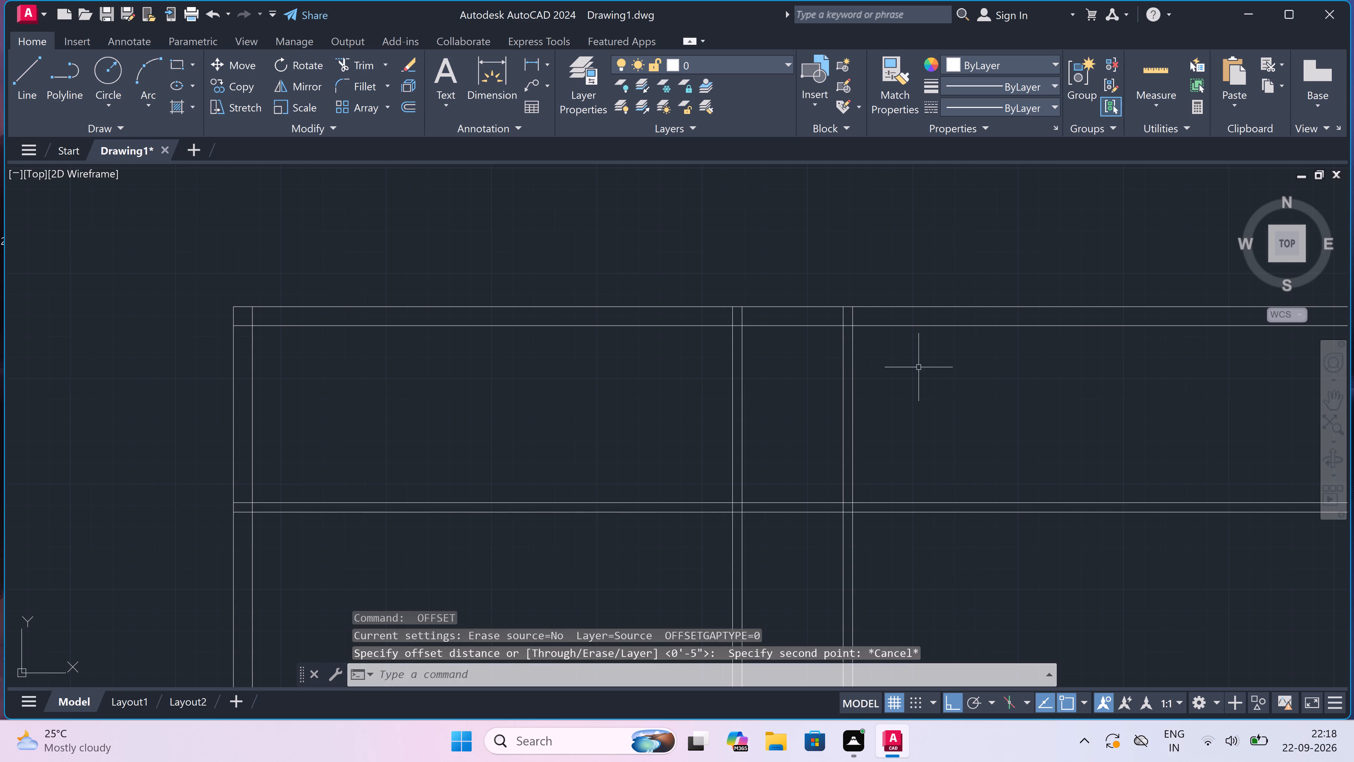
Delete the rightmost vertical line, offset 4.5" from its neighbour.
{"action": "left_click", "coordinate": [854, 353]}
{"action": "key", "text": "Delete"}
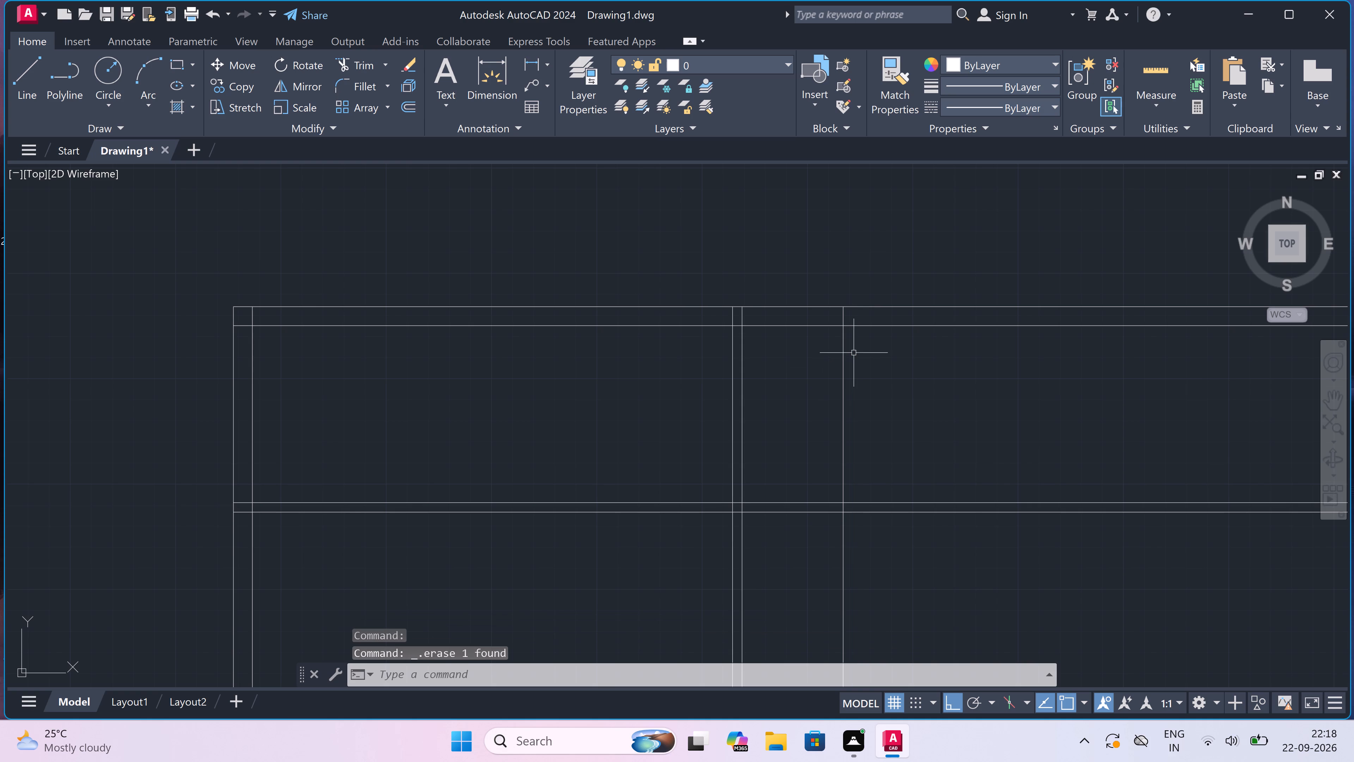
Offset the rightmost vertical line 9" to the right to form the right outer wall thickness.
{"action": "key", "text": "o"}
{"action": "key", "text": "space"}
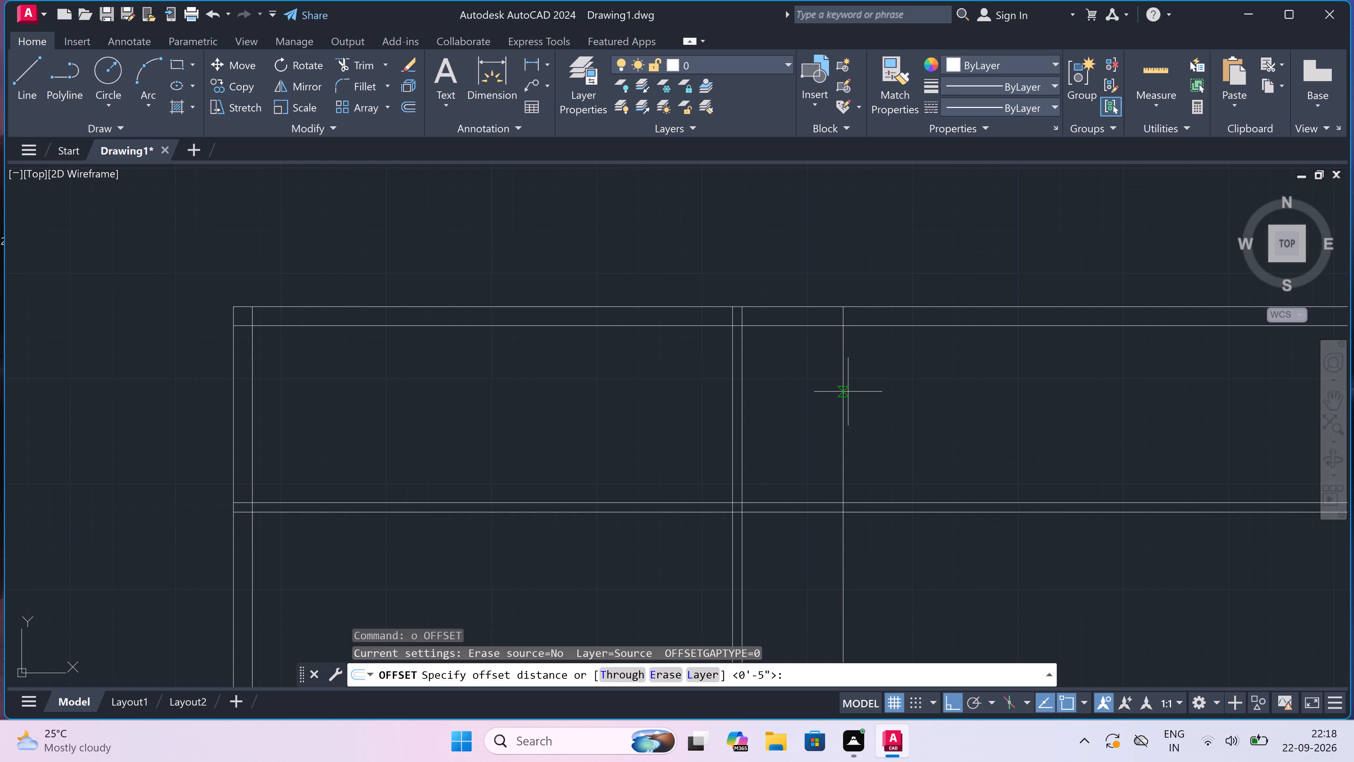
{"action": "left_click_drag", "start_coordinate": [848, 392], "coordinate": [856, 391]}
{"action": "type", "text": "9\""}
{"action": "key", "text": "space"}
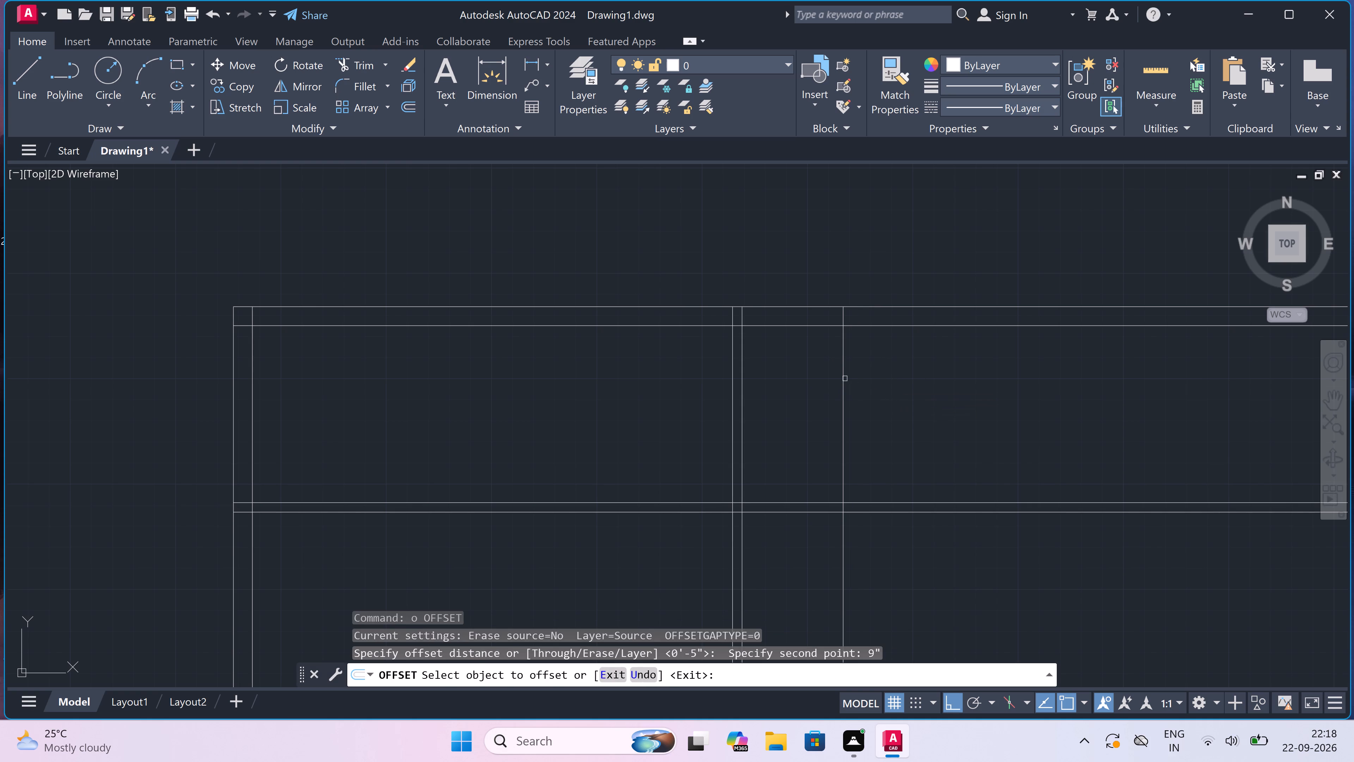
{"action": "left_click_drag", "start_coordinate": [845, 378], "coordinate": [855, 377]}
{"action": "left_click", "coordinate": [887, 369]}
{"action": "key", "text": "Escape"}
Trim the top wall and partition horizontal lines extending beyond the outer line of the right wall.
{"action": "scroll", "coordinate": [852, 347], "scroll_direction": "down", "scroll_amount": 2}
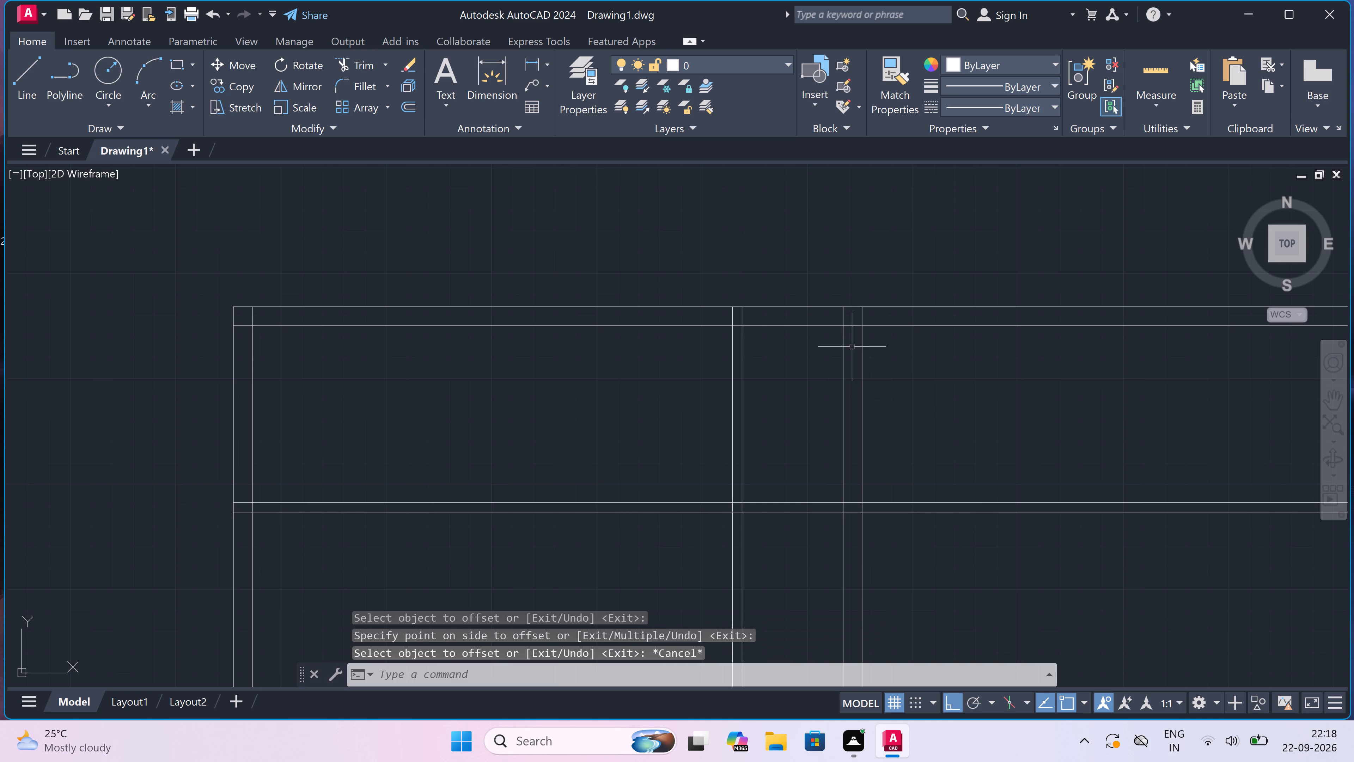
{"action": "scroll", "coordinate": [852, 347], "scroll_direction": "down", "scroll_amount": 2}
{"action": "scroll", "coordinate": [859, 349], "scroll_direction": "up", "scroll_amount": 5}
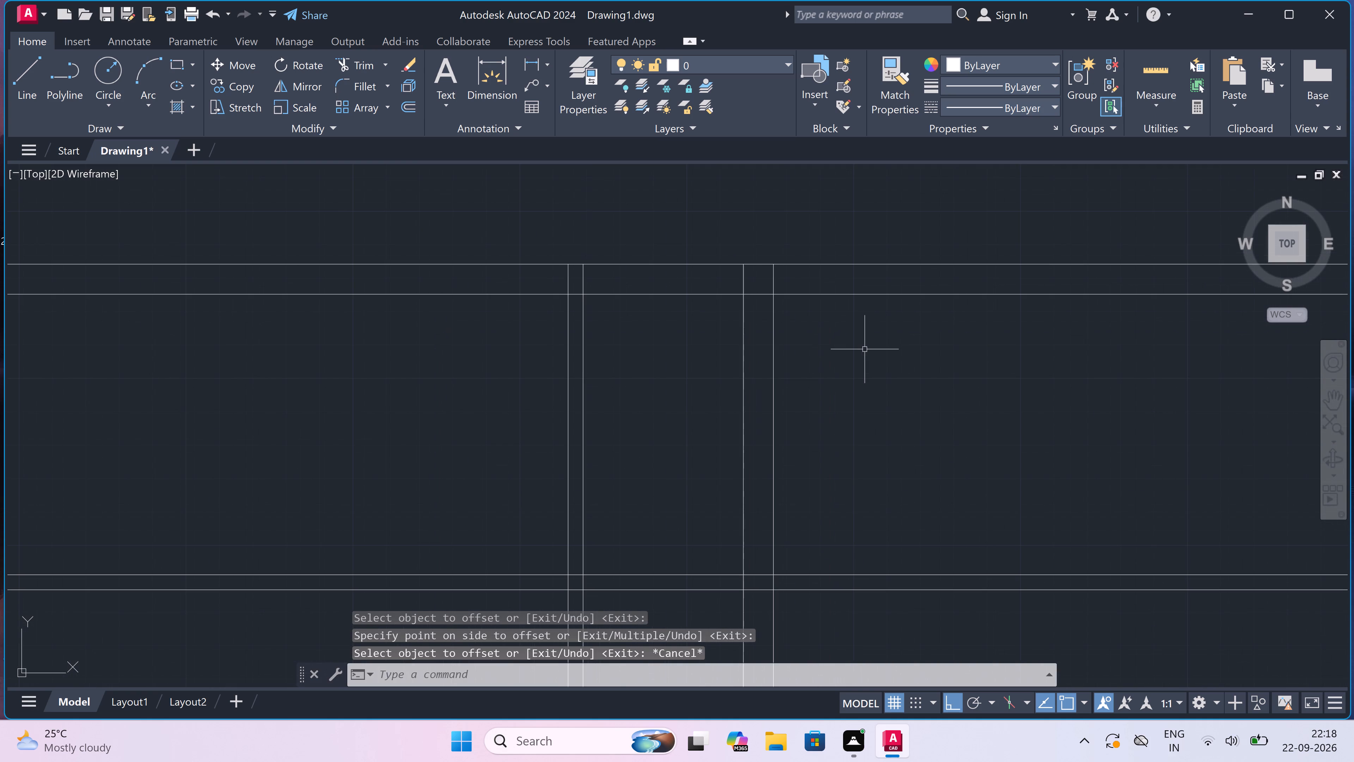
{"action": "type", "text": "tr"}
{"action": "key", "text": "space"}
{"action": "scroll", "coordinate": [865, 349], "scroll_direction": "down", "scroll_amount": 2}
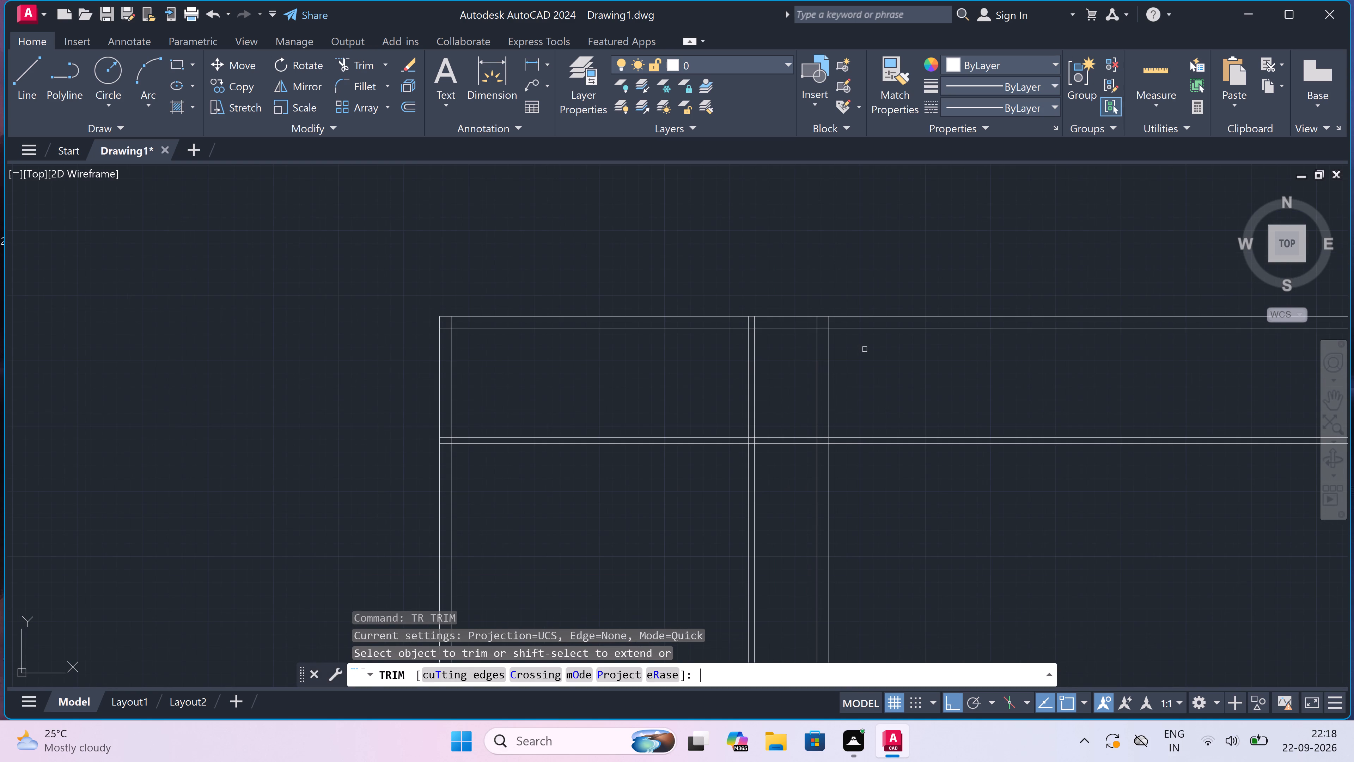
{"action": "left_click_drag", "start_coordinate": [871, 304], "coordinate": [877, 317]}
{"action": "left_click", "coordinate": [888, 454]}
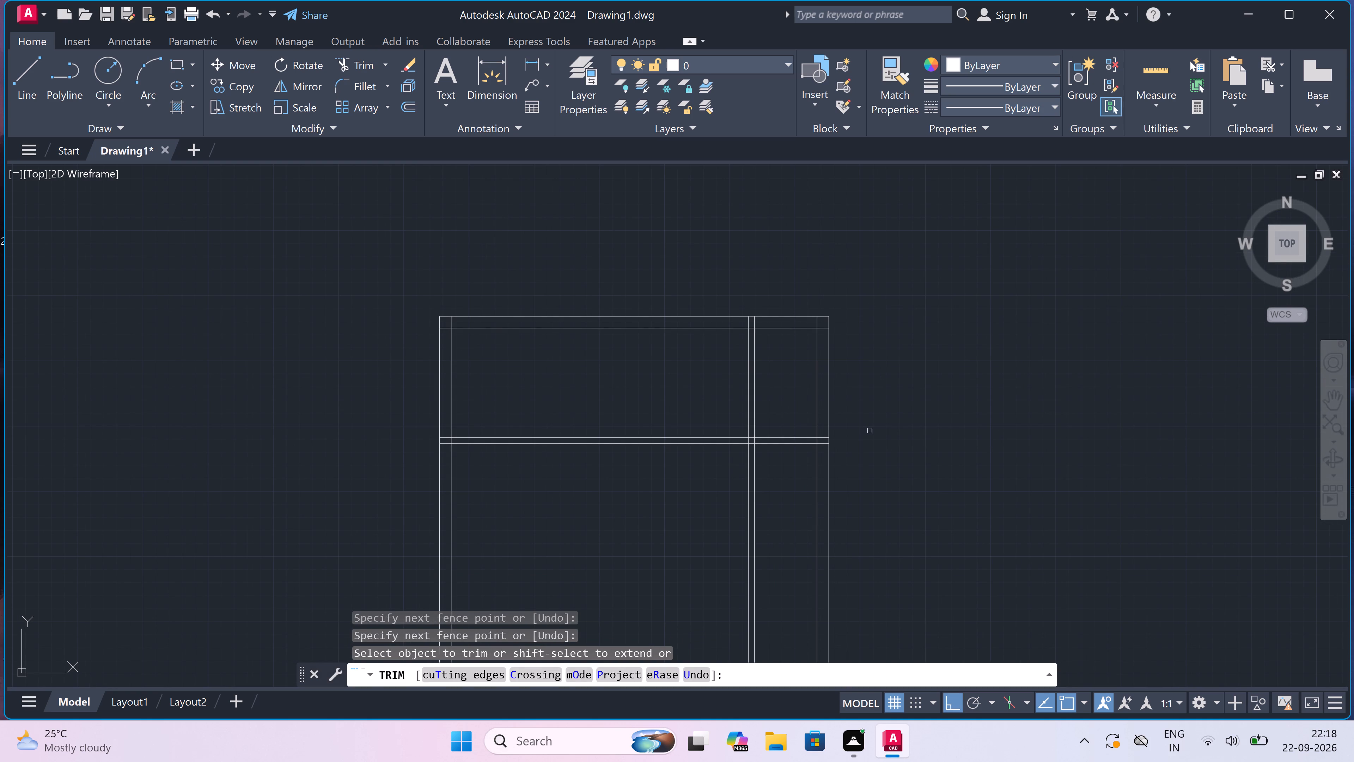
{"action": "key", "text": "Escape"}
Offset the lower line of the horizontal partition 19'5" downward.
{"action": "scroll", "coordinate": [623, 368], "scroll_direction": "up", "scroll_amount": 1}
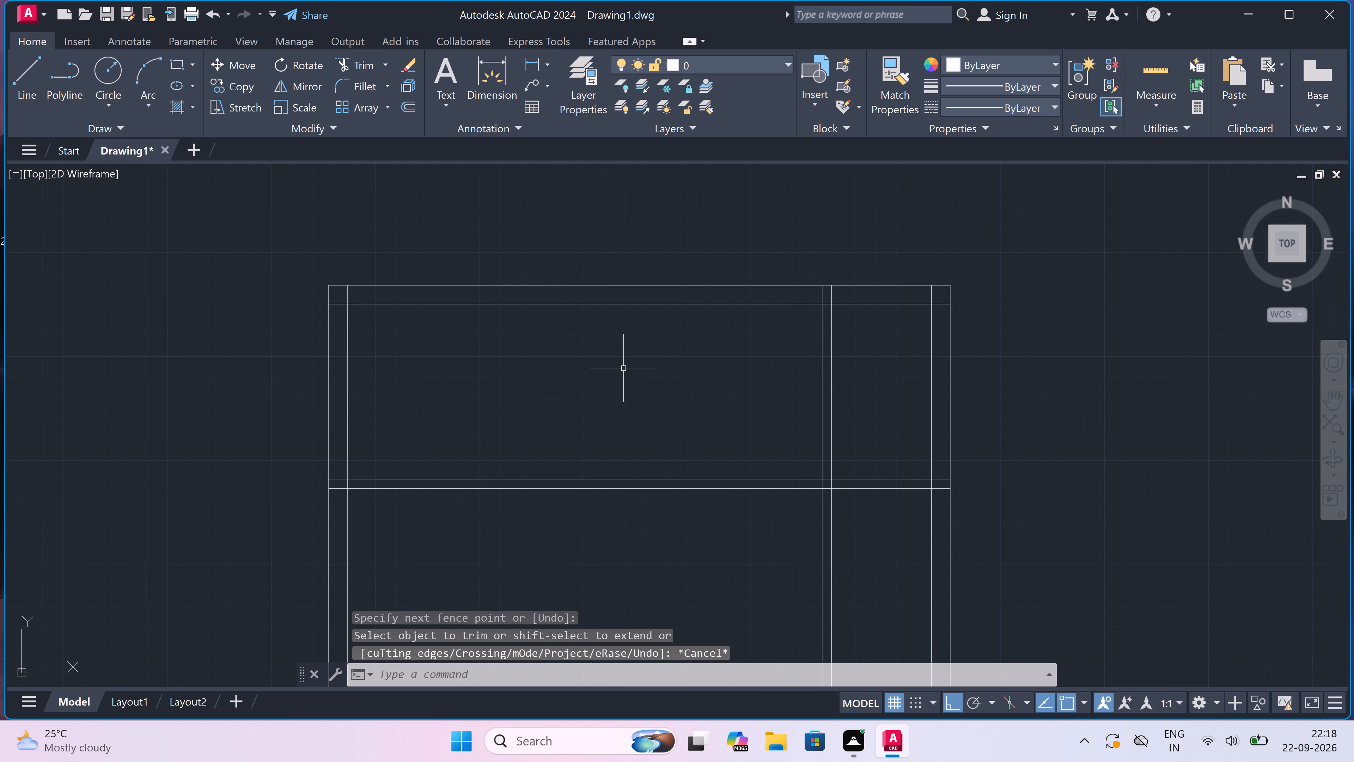
{"action": "type", "text": "o"}
{"action": "key", "text": "space"}
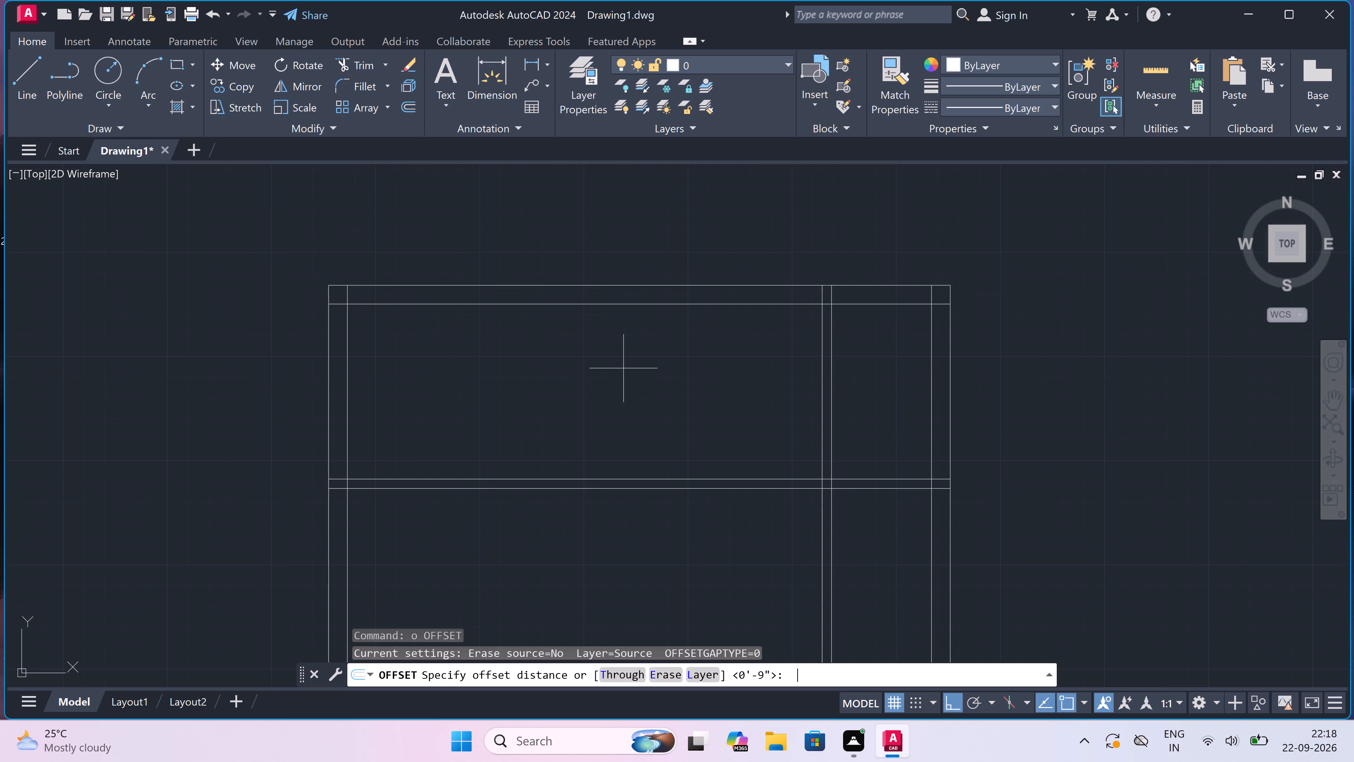
{"action": "scroll", "coordinate": [623, 368], "scroll_direction": "down", "scroll_amount": 2}
{"action": "scroll", "coordinate": [564, 455], "scroll_direction": "up", "scroll_amount": 2}
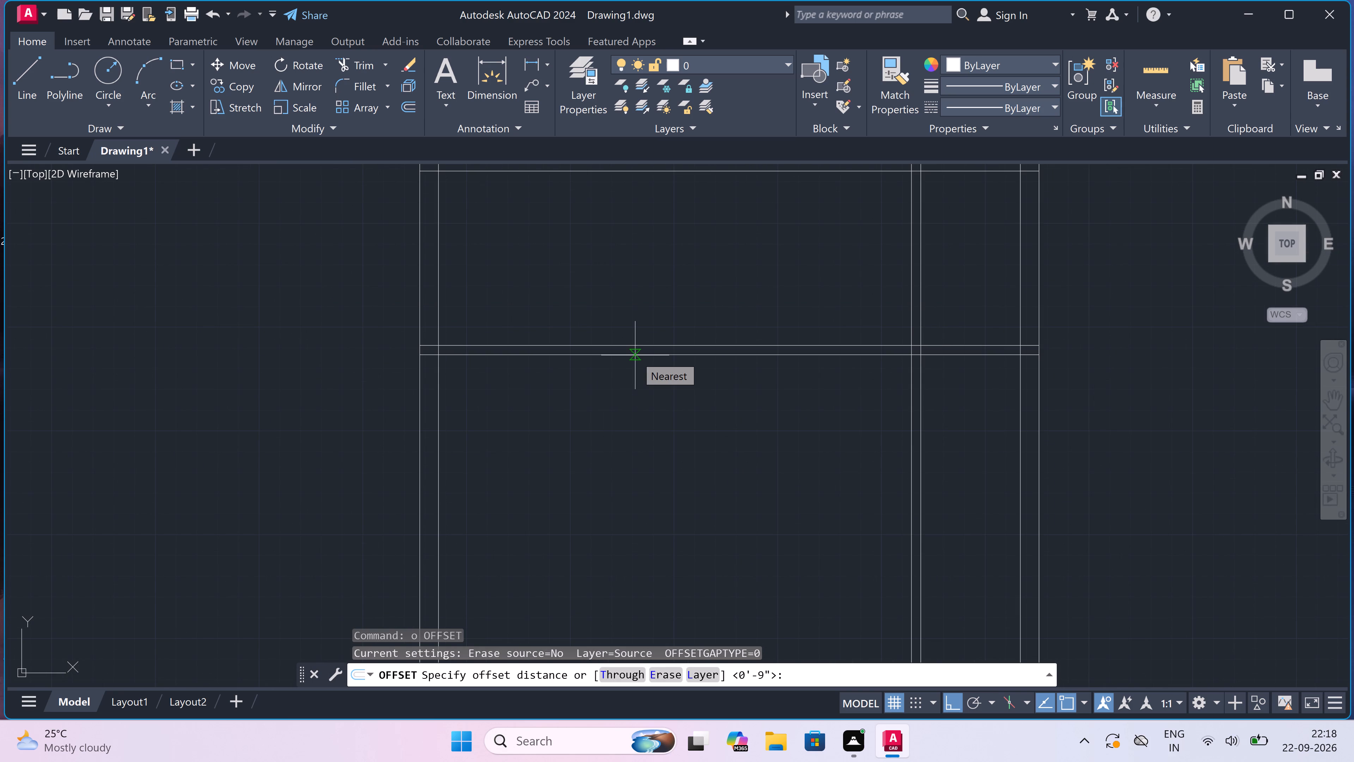
{"action": "left_click", "coordinate": [635, 355]}
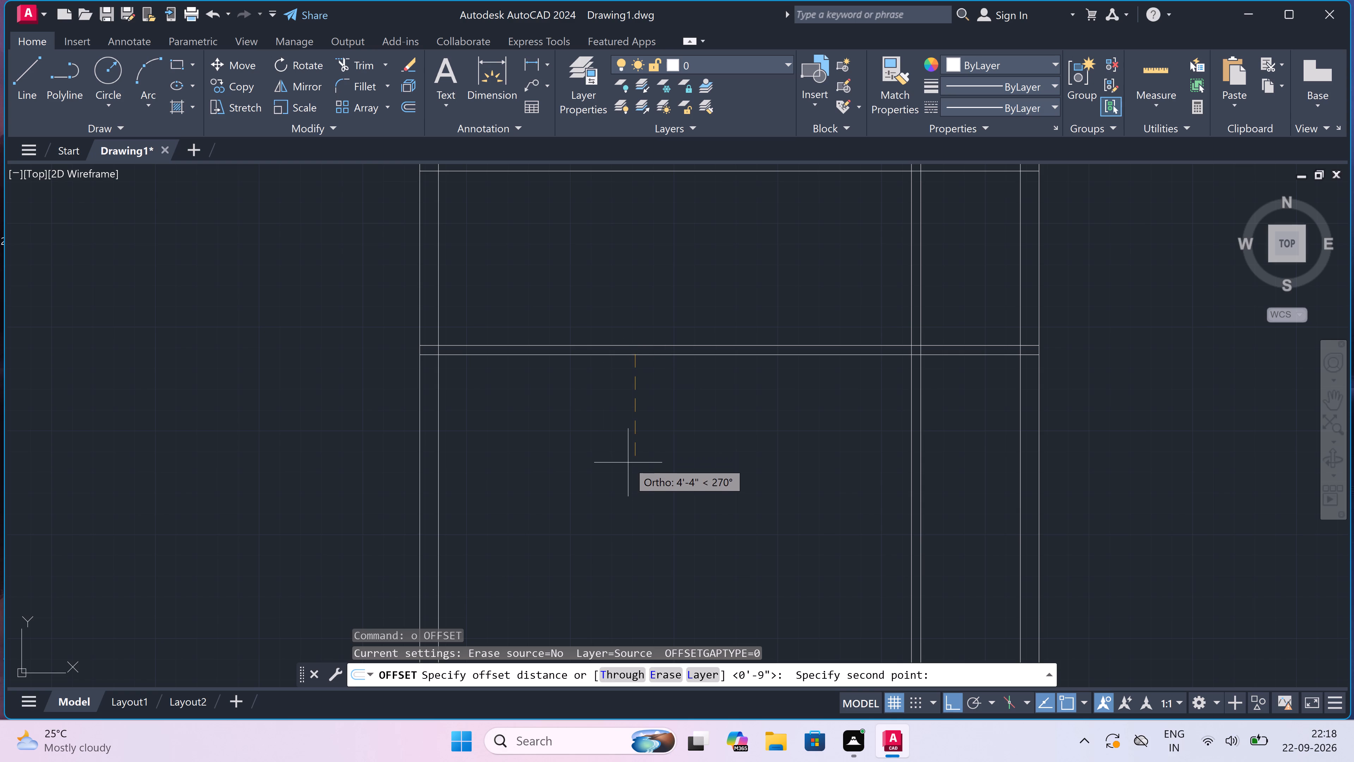
{"action": "scroll", "coordinate": [628, 461], "scroll_direction": "up", "scroll_amount": 1}
{"action": "scroll", "coordinate": [628, 461], "scroll_direction": "down", "scroll_amount": 1}
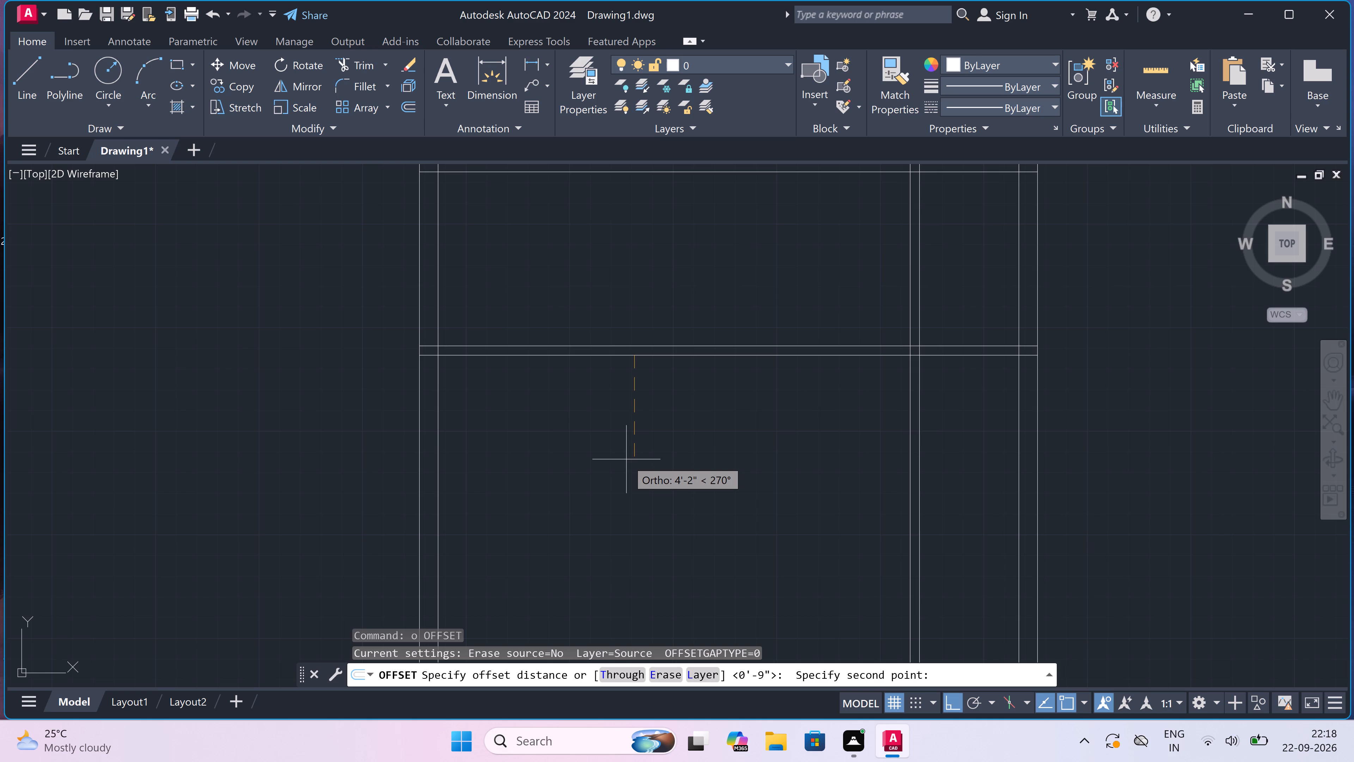
{"action": "key", "text": "1"}
{"action": "type", "text": "9'"}
{"action": "key", "text": "5"}
{"action": "type", "text": "\""}
{"action": "key", "text": "space"}
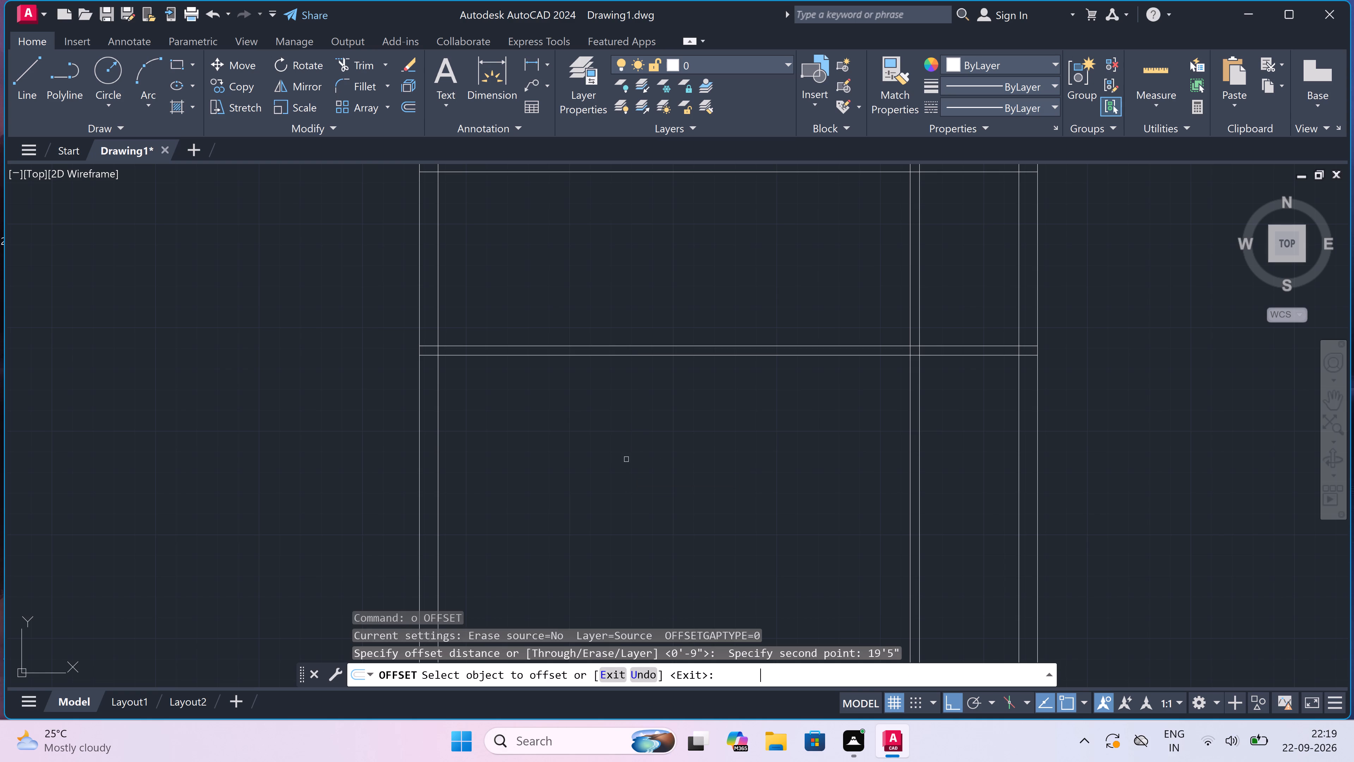
{"action": "left_click_drag", "start_coordinate": [624, 356], "coordinate": [621, 364]}
{"action": "left_click", "coordinate": [608, 423]}
{"action": "scroll", "coordinate": [609, 420], "scroll_direction": "down", "scroll_amount": 4}
{"action": "scroll", "coordinate": [602, 452], "scroll_direction": "up", "scroll_amount": 4}
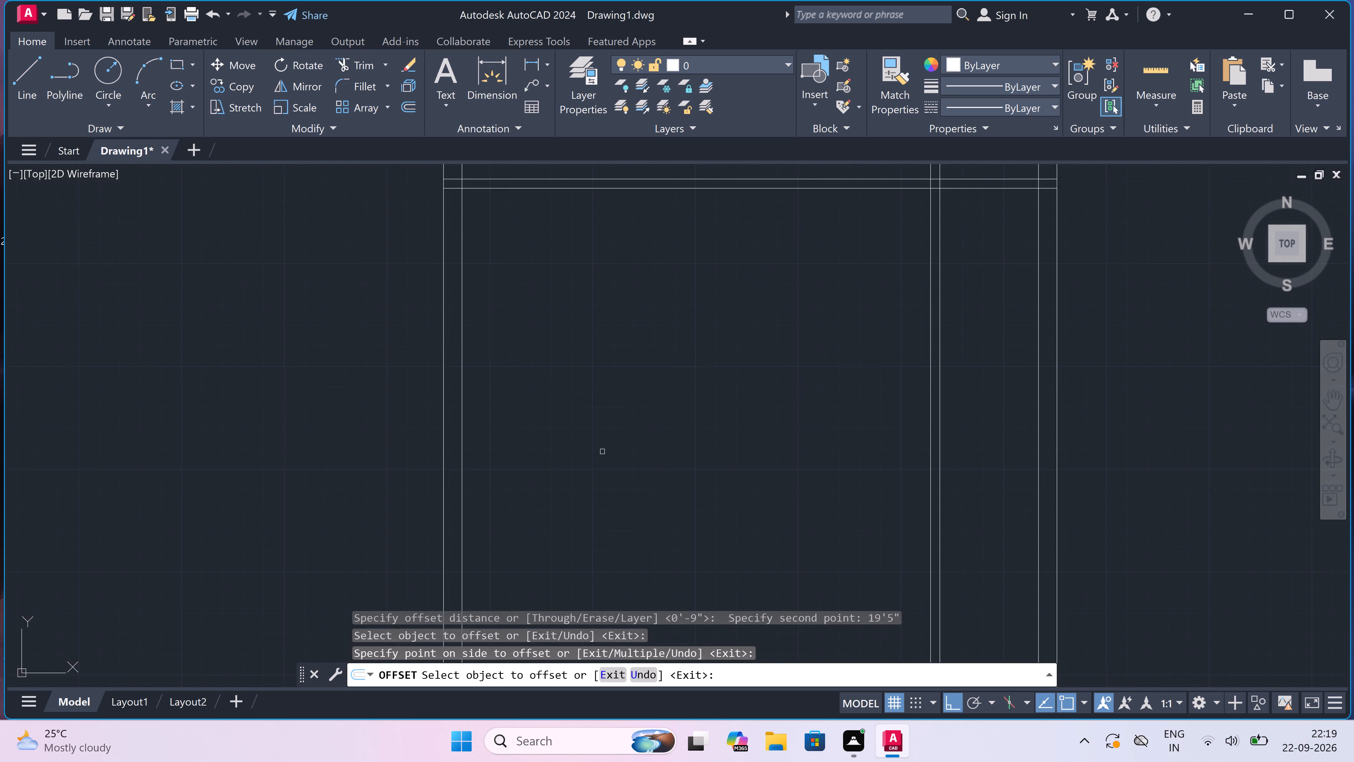
{"action": "scroll", "coordinate": [602, 452], "scroll_direction": "down", "scroll_amount": 3}
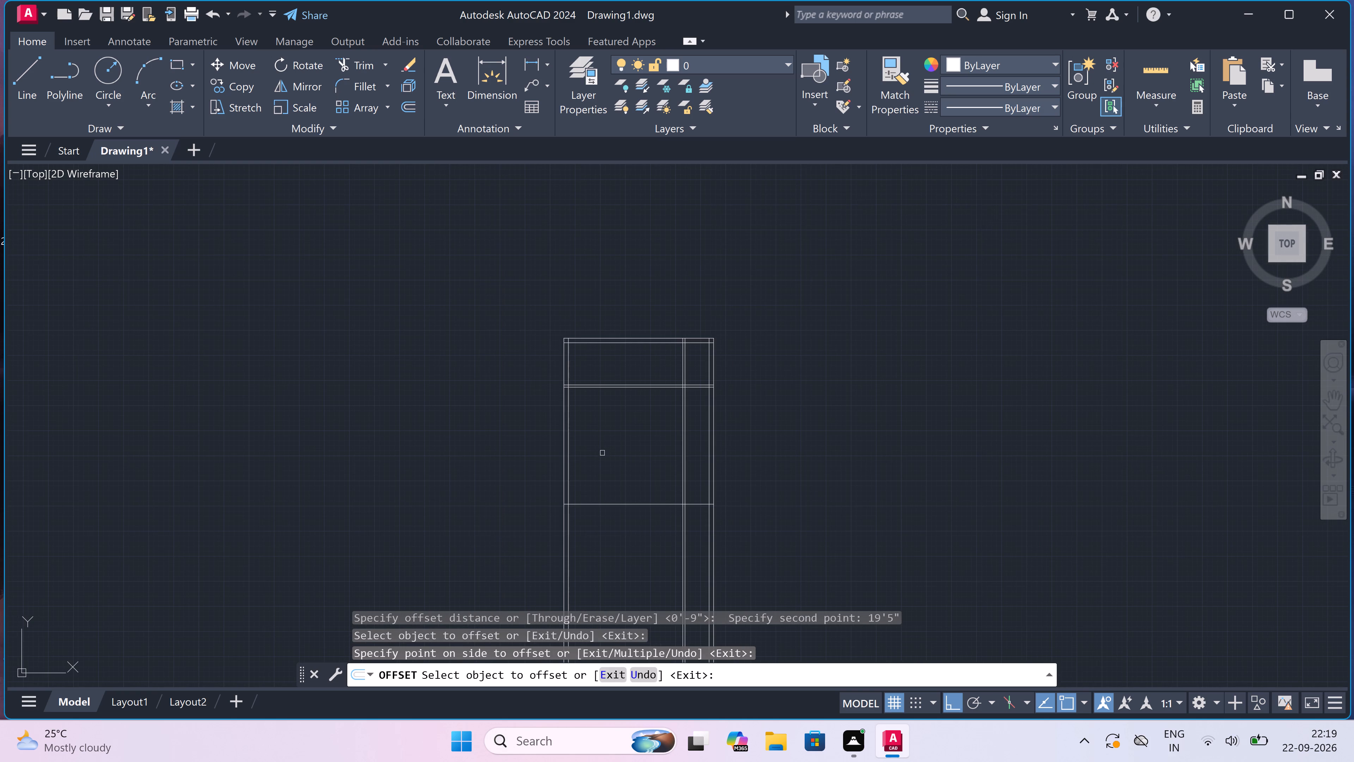
{"action": "key", "text": "Escape"}
Offset the new lowest horizontal line 4.5" downward to form the second horizontal partition's thickness.
{"action": "scroll", "coordinate": [605, 472], "scroll_direction": "down", "scroll_amount": 3}
{"action": "scroll", "coordinate": [603, 495], "scroll_direction": "up", "scroll_amount": 3}
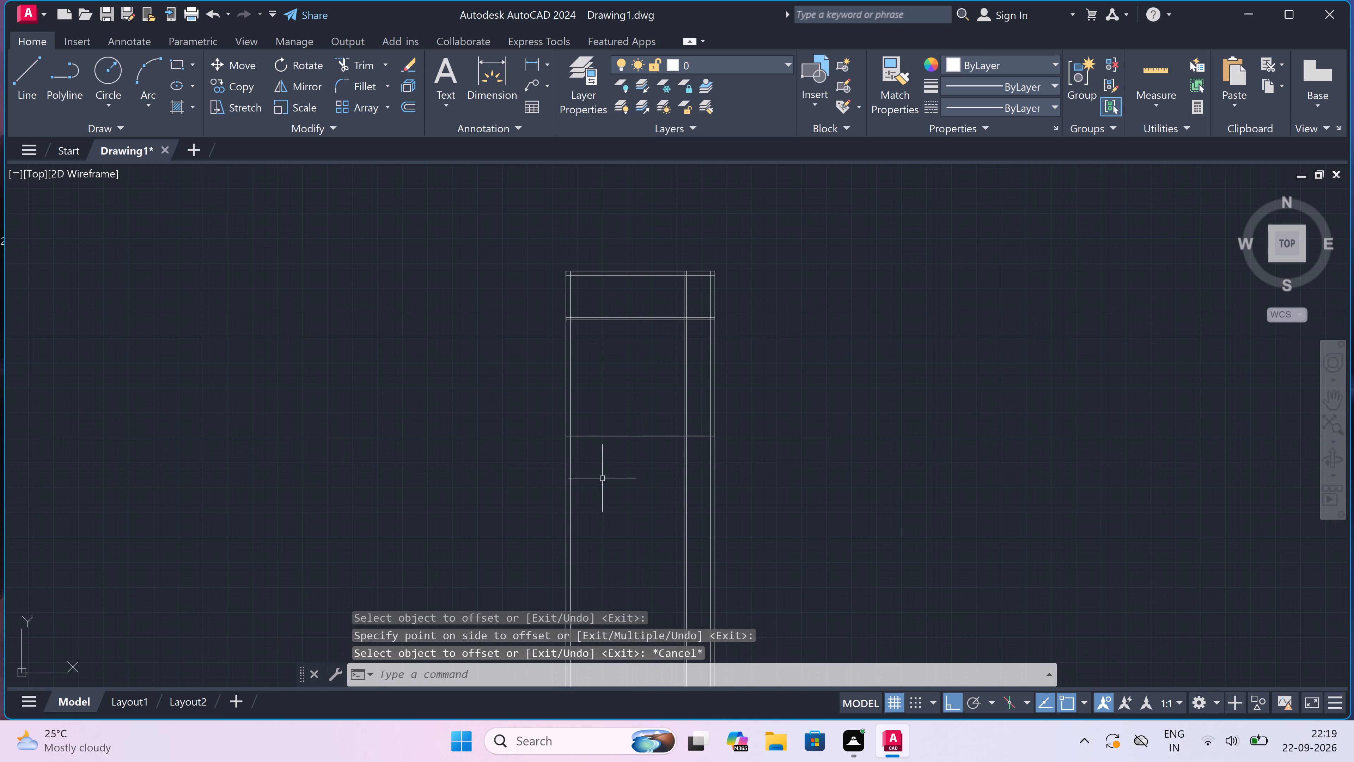
{"action": "scroll", "coordinate": [611, 431], "scroll_direction": "up", "scroll_amount": 2}
{"action": "key", "text": "space"}
{"action": "left_click_drag", "start_coordinate": [612, 449], "coordinate": [612, 462]}
{"action": "type", "text": "4.5\""}
{"action": "key", "text": "space"}
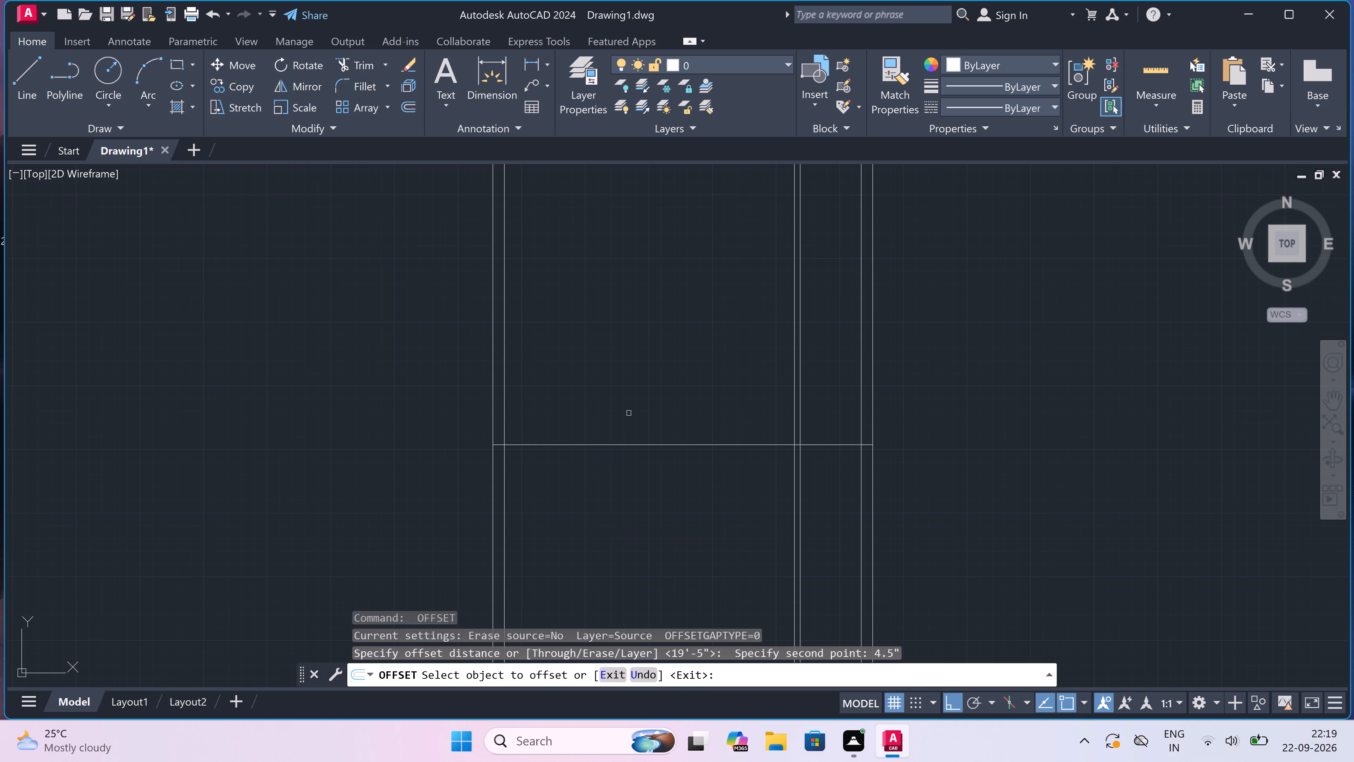
{"action": "left_click_drag", "start_coordinate": [615, 444], "coordinate": [614, 448]}
{"action": "left_click", "coordinate": [605, 475]}
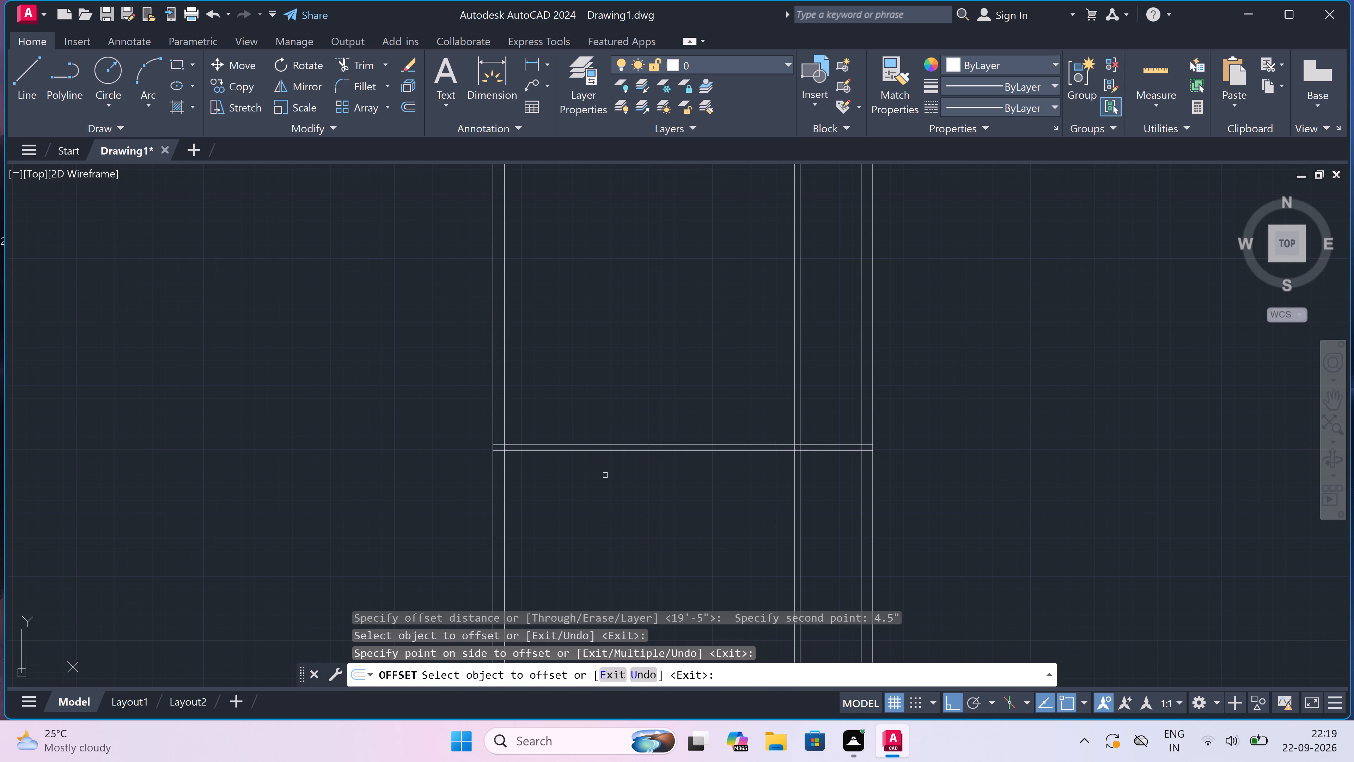
{"action": "key", "text": "Escape"}
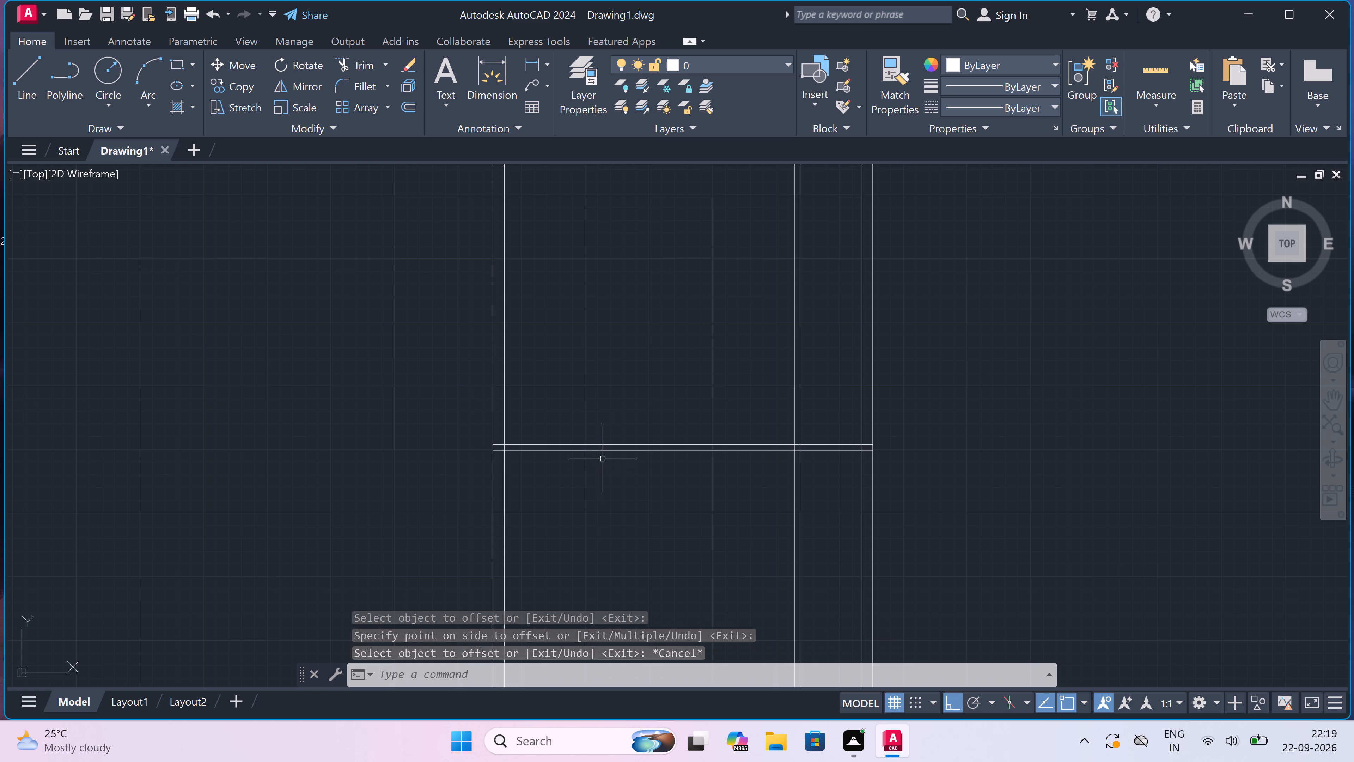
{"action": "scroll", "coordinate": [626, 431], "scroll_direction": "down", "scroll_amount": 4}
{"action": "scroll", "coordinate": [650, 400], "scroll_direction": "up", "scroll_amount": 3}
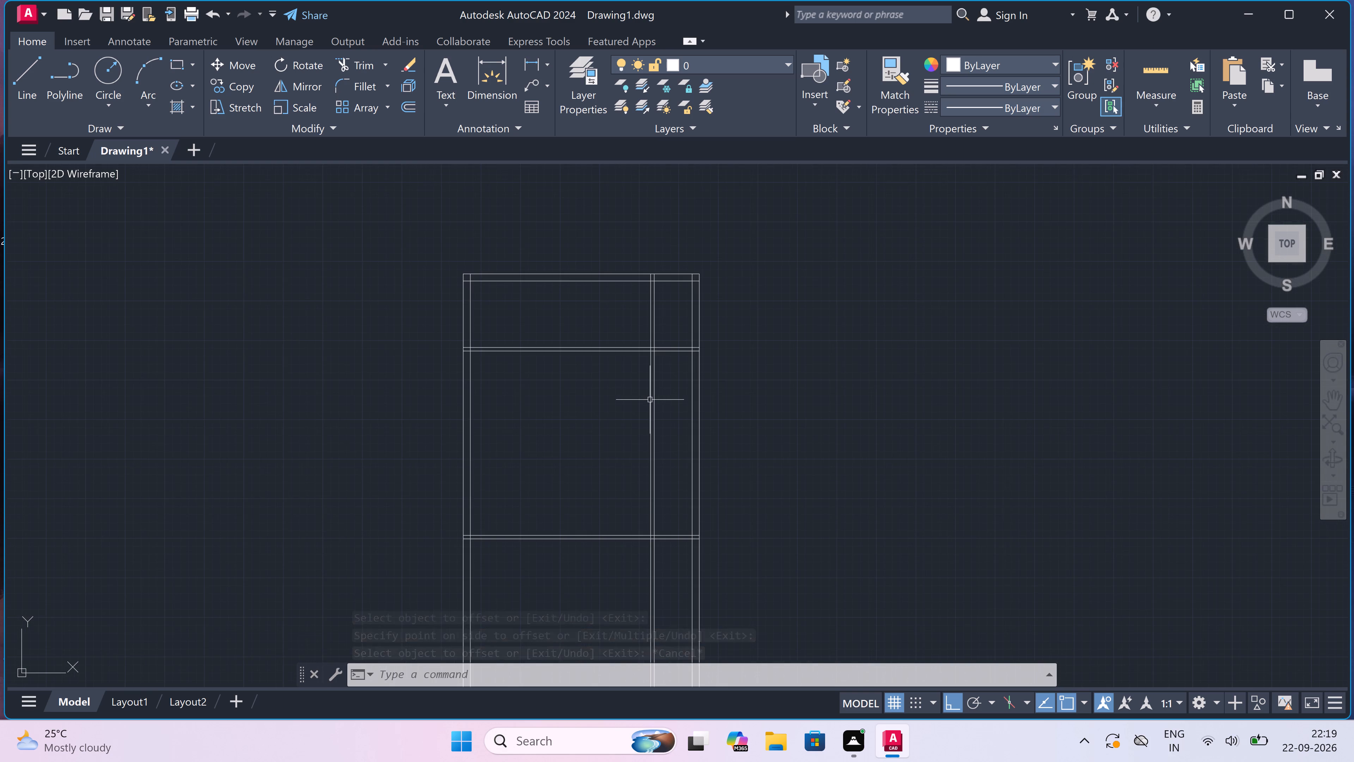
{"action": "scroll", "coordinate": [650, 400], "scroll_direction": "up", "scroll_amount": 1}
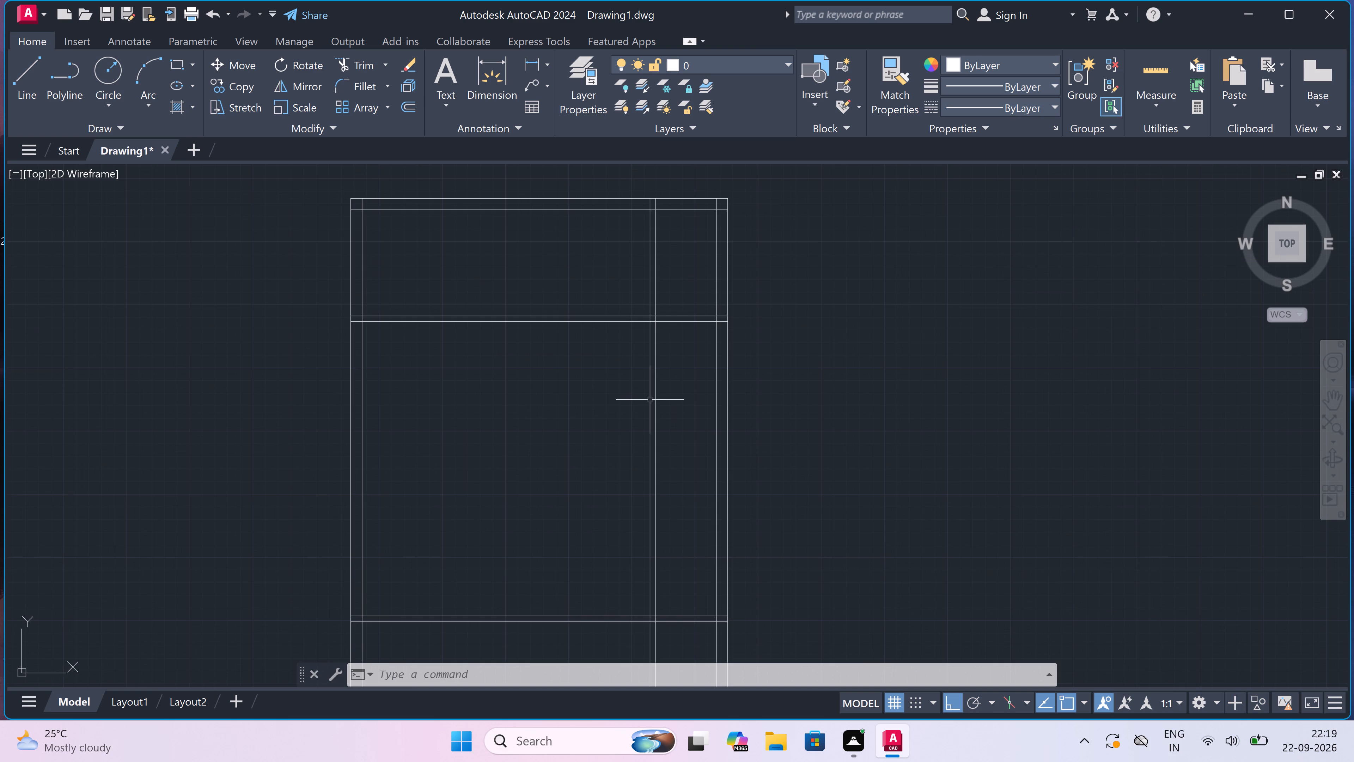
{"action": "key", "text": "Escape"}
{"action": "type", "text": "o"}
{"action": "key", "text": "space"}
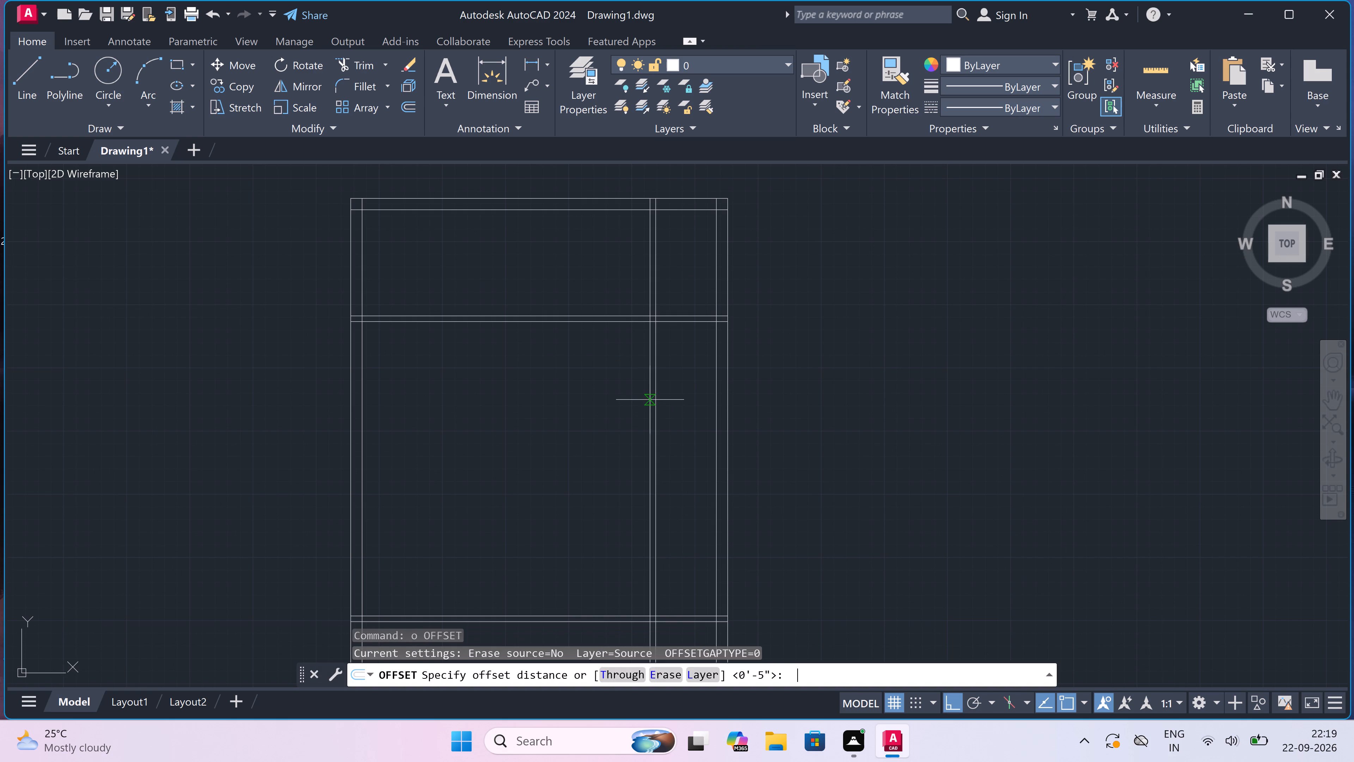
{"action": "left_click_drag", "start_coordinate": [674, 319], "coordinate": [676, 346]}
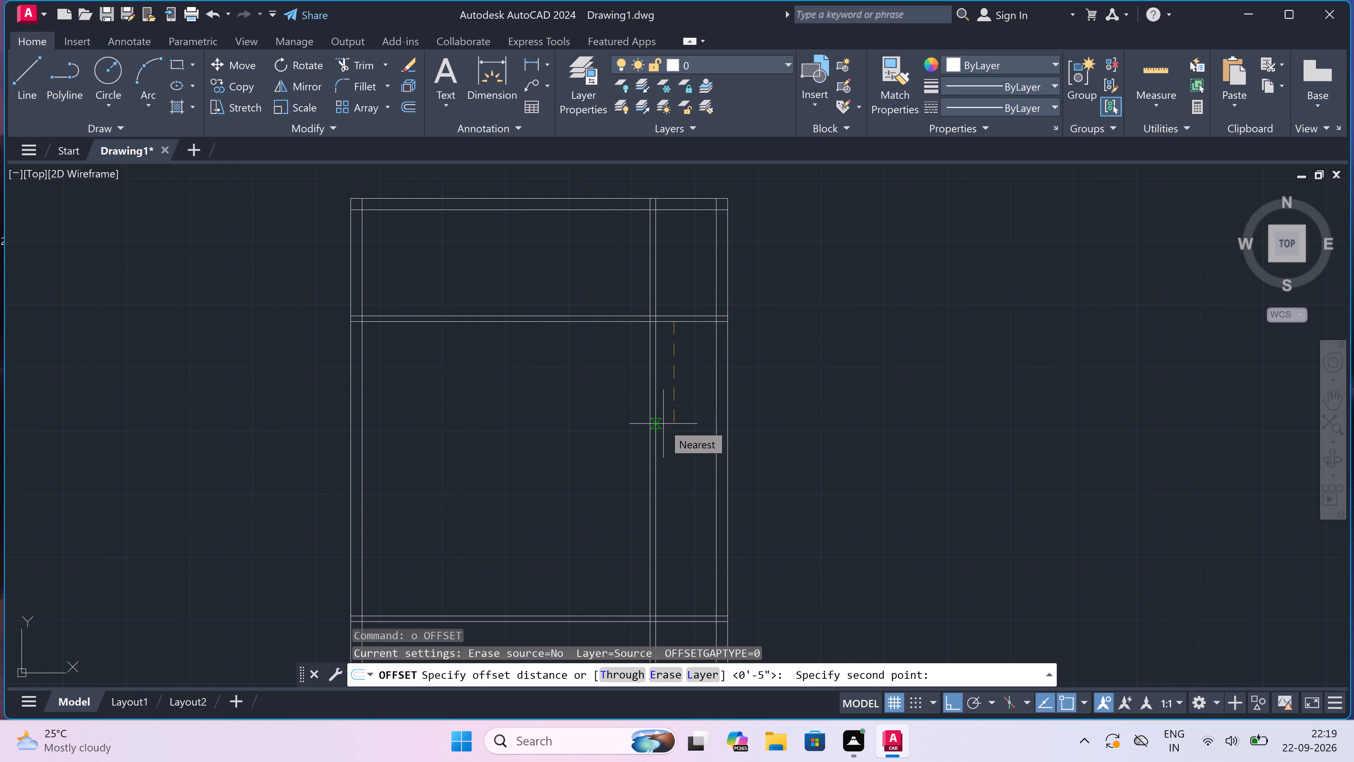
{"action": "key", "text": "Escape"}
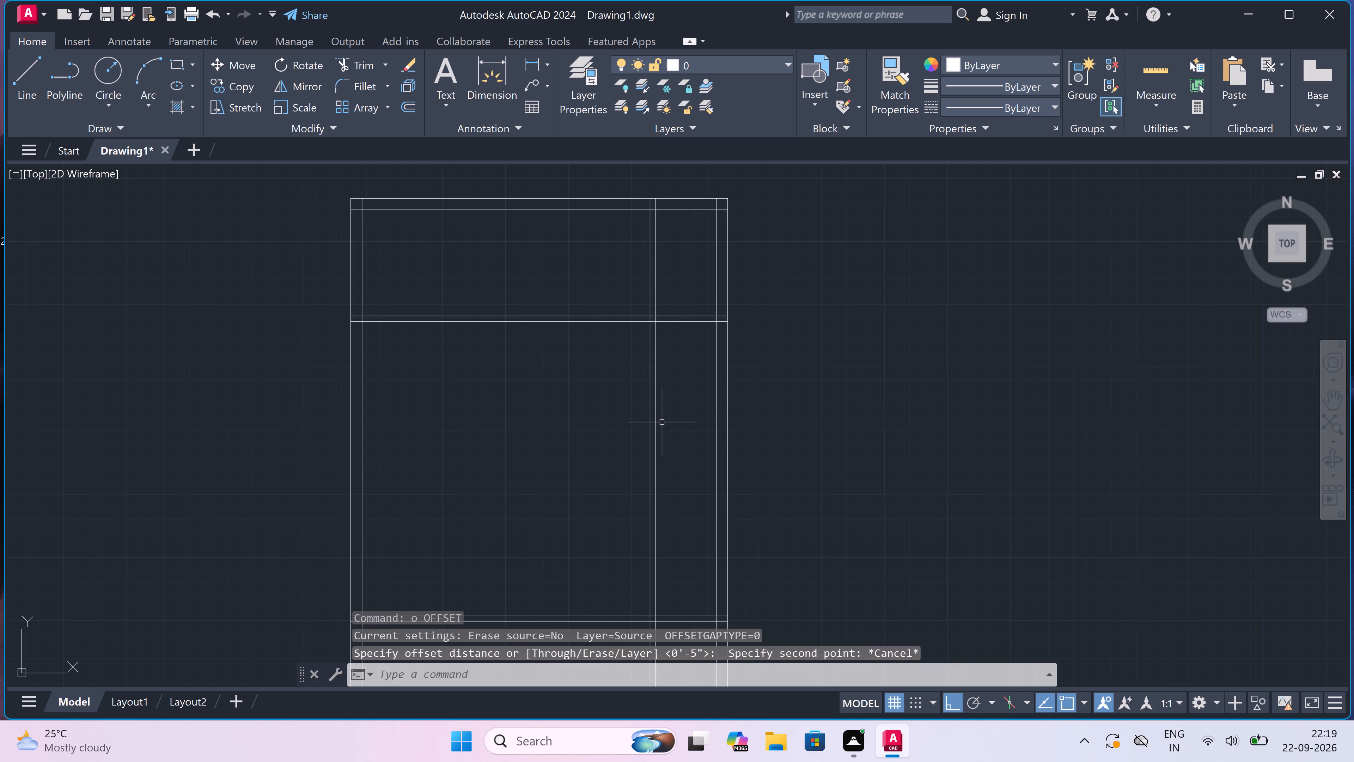
Trim away the vertical partition's two lines between the two horizontal partitions and below the lower one.
{"action": "type", "text": "tr"}
{"action": "key", "text": "space"}
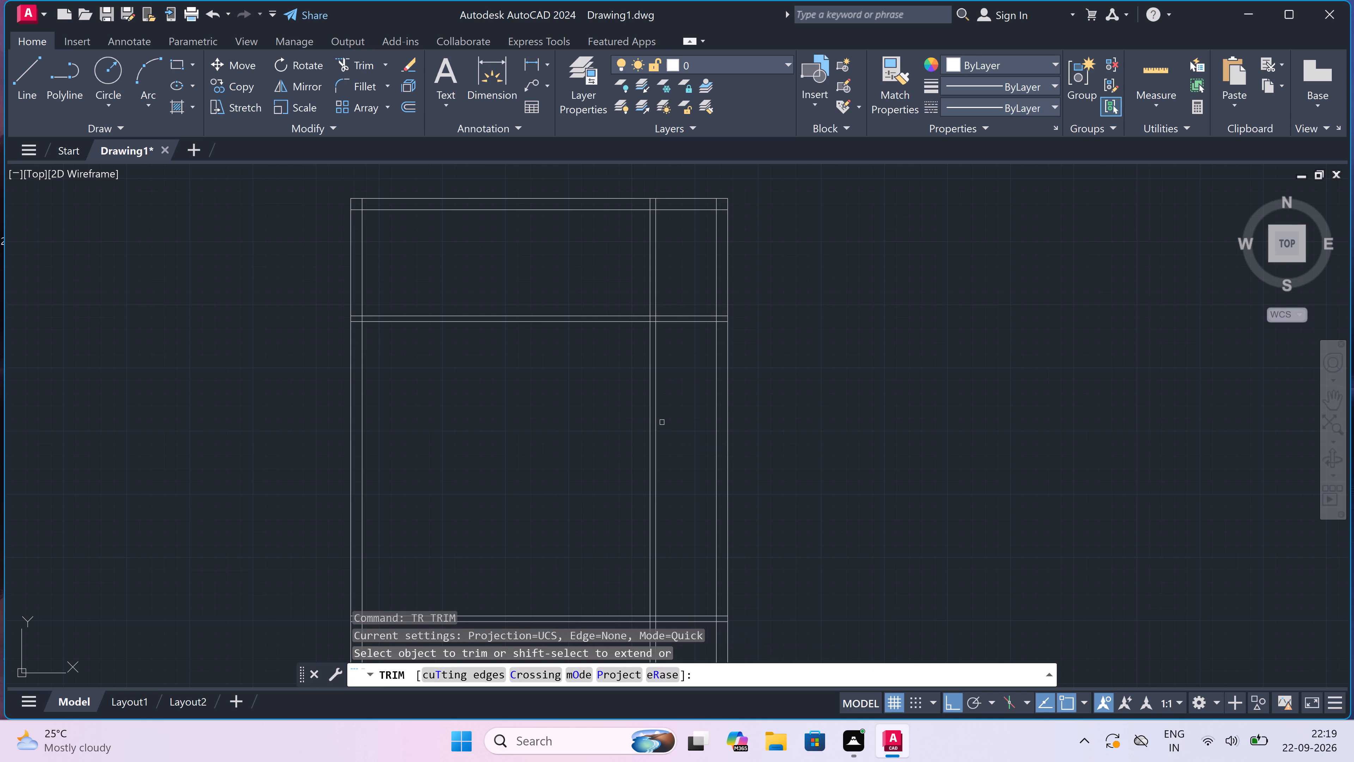
{"action": "left_click", "coordinate": [662, 391]}
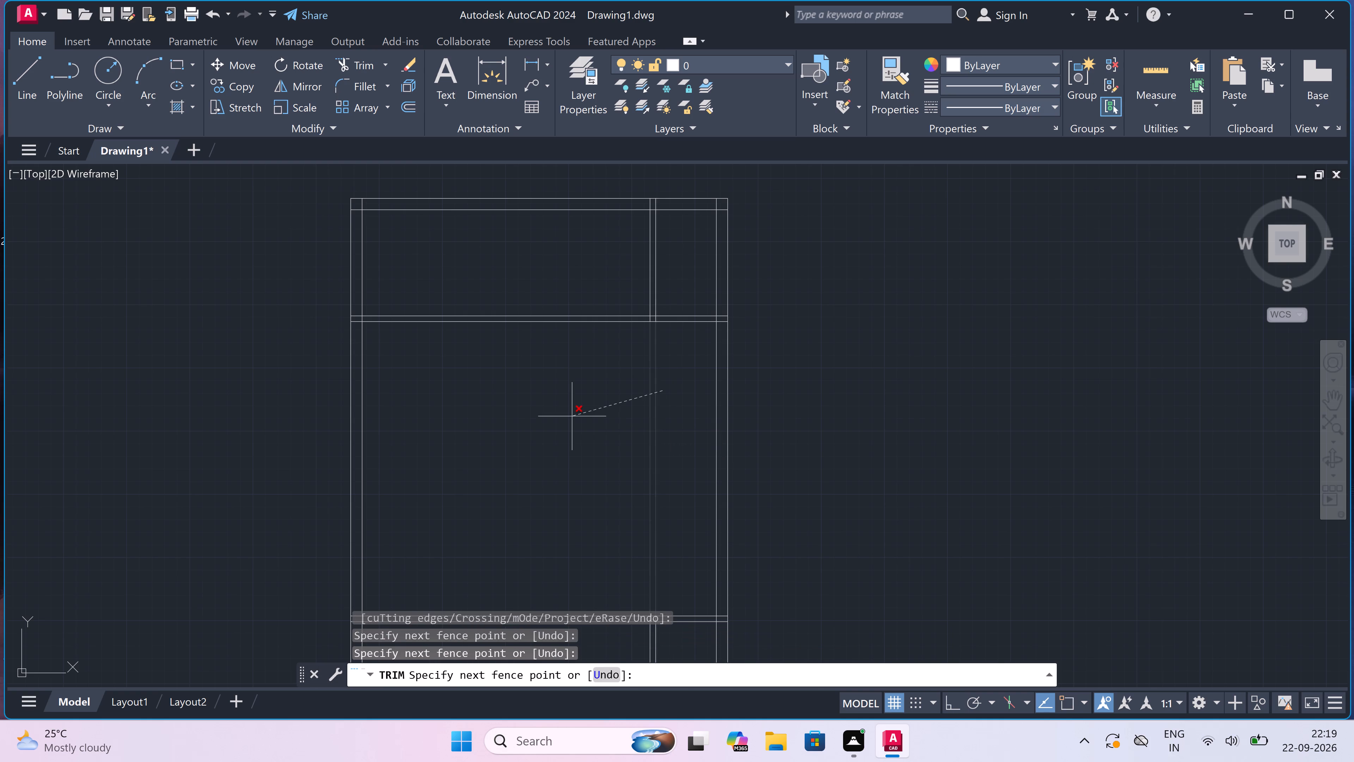
{"action": "left_click", "coordinate": [572, 416]}
{"action": "scroll", "coordinate": [573, 412], "scroll_direction": "down", "scroll_amount": 4}
{"action": "scroll", "coordinate": [572, 515], "scroll_direction": "up", "scroll_amount": 3}
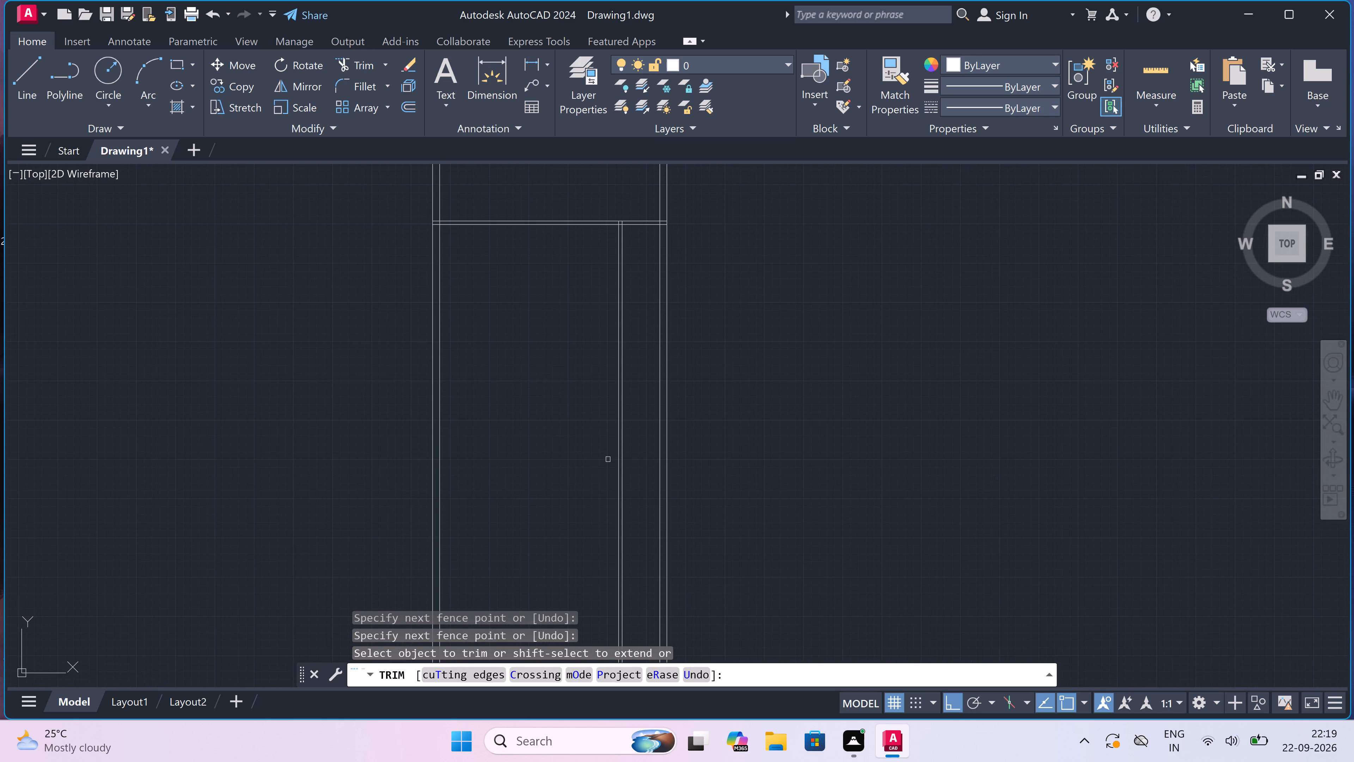
{"action": "left_click_drag", "start_coordinate": [645, 410], "coordinate": [635, 414]}
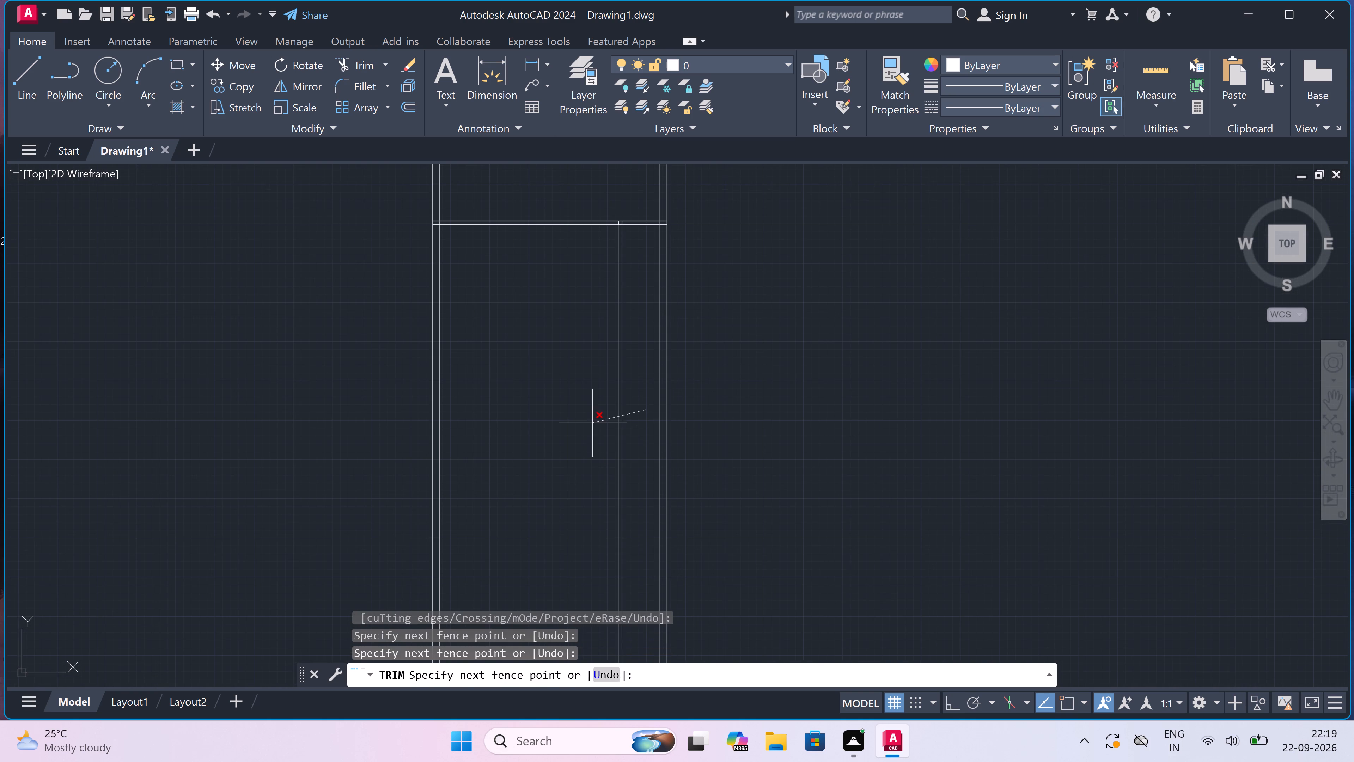
{"action": "left_click", "coordinate": [592, 423]}
{"action": "scroll", "coordinate": [592, 423], "scroll_direction": "down", "scroll_amount": 4}
{"action": "scroll", "coordinate": [596, 353], "scroll_direction": "up", "scroll_amount": 4}
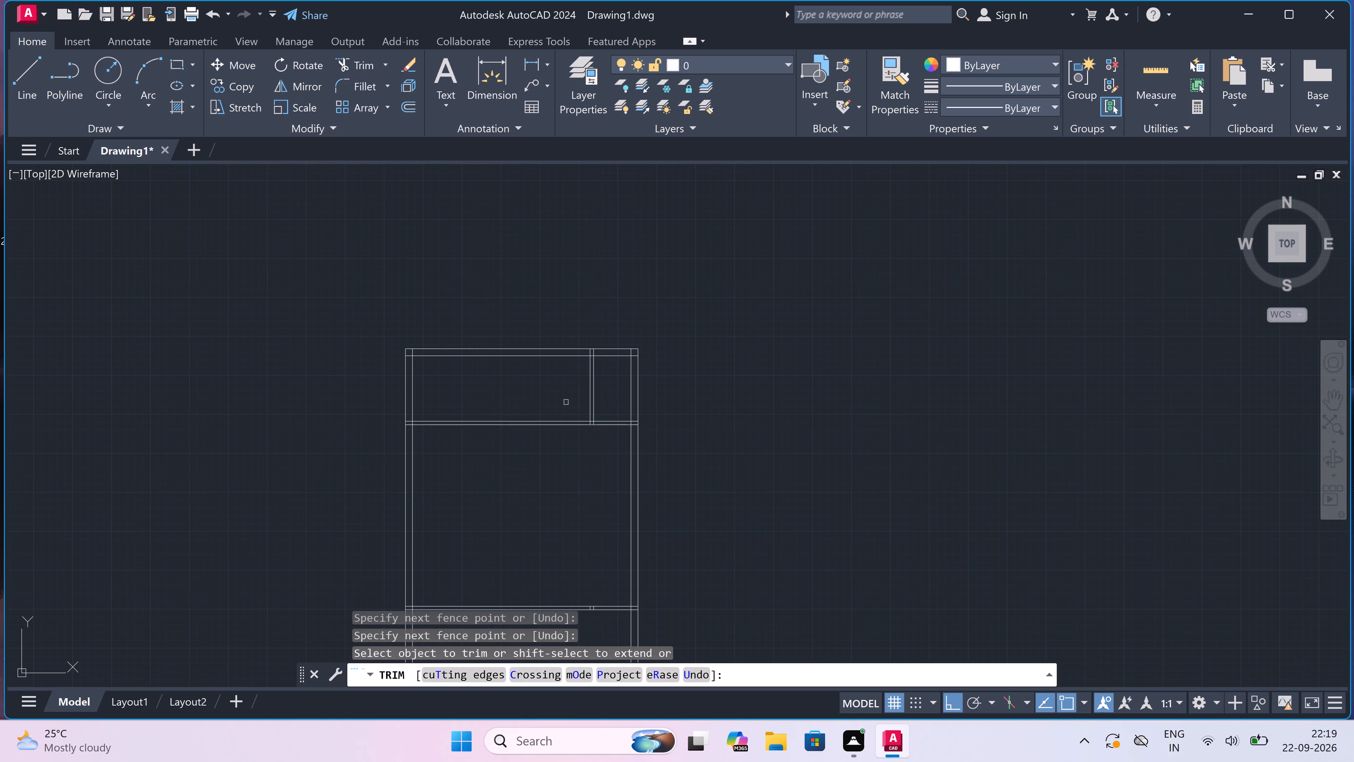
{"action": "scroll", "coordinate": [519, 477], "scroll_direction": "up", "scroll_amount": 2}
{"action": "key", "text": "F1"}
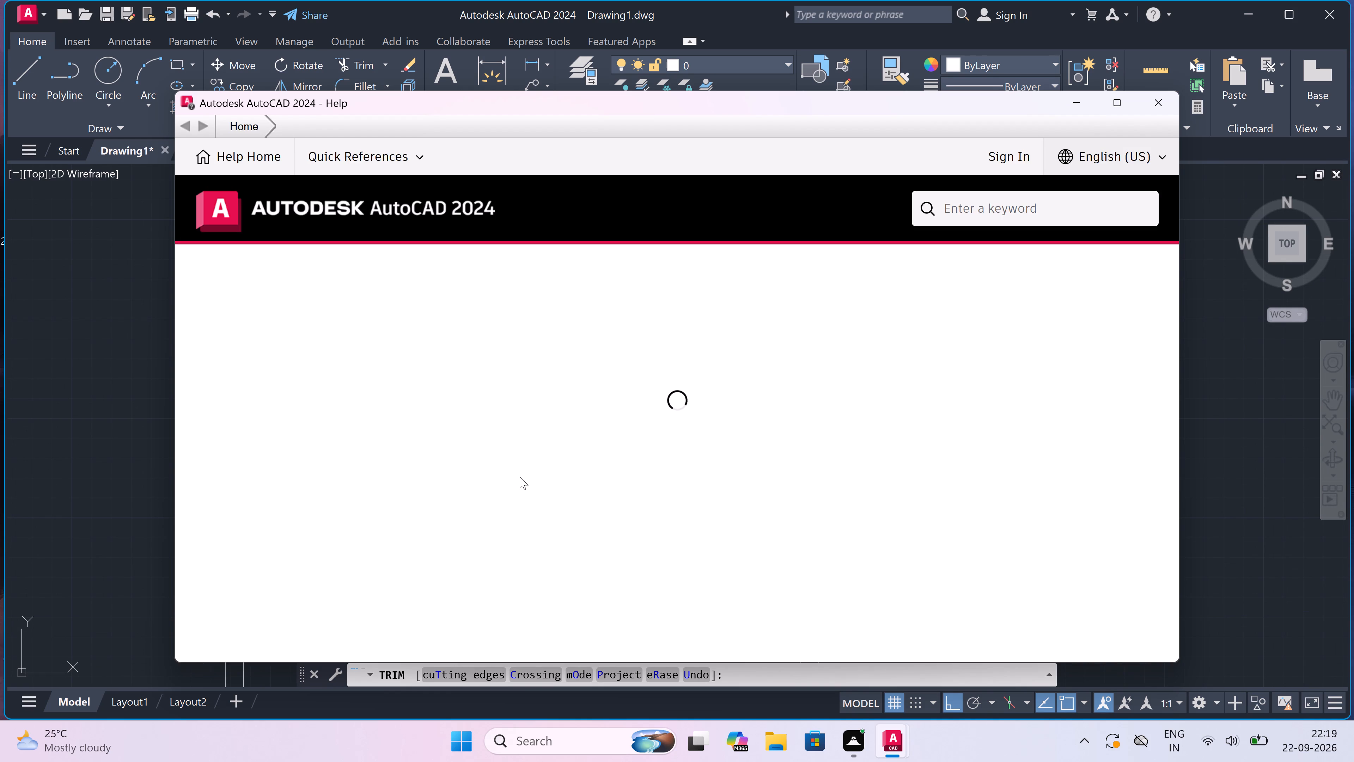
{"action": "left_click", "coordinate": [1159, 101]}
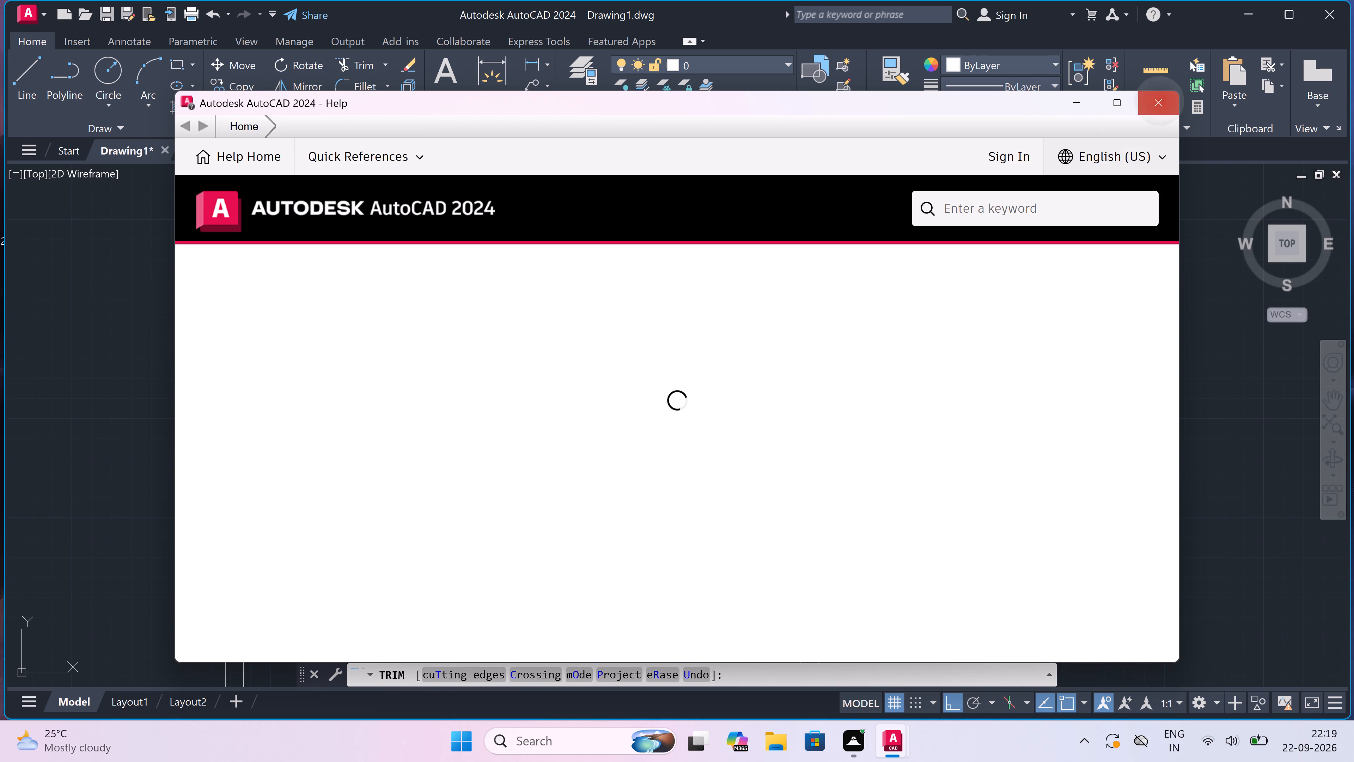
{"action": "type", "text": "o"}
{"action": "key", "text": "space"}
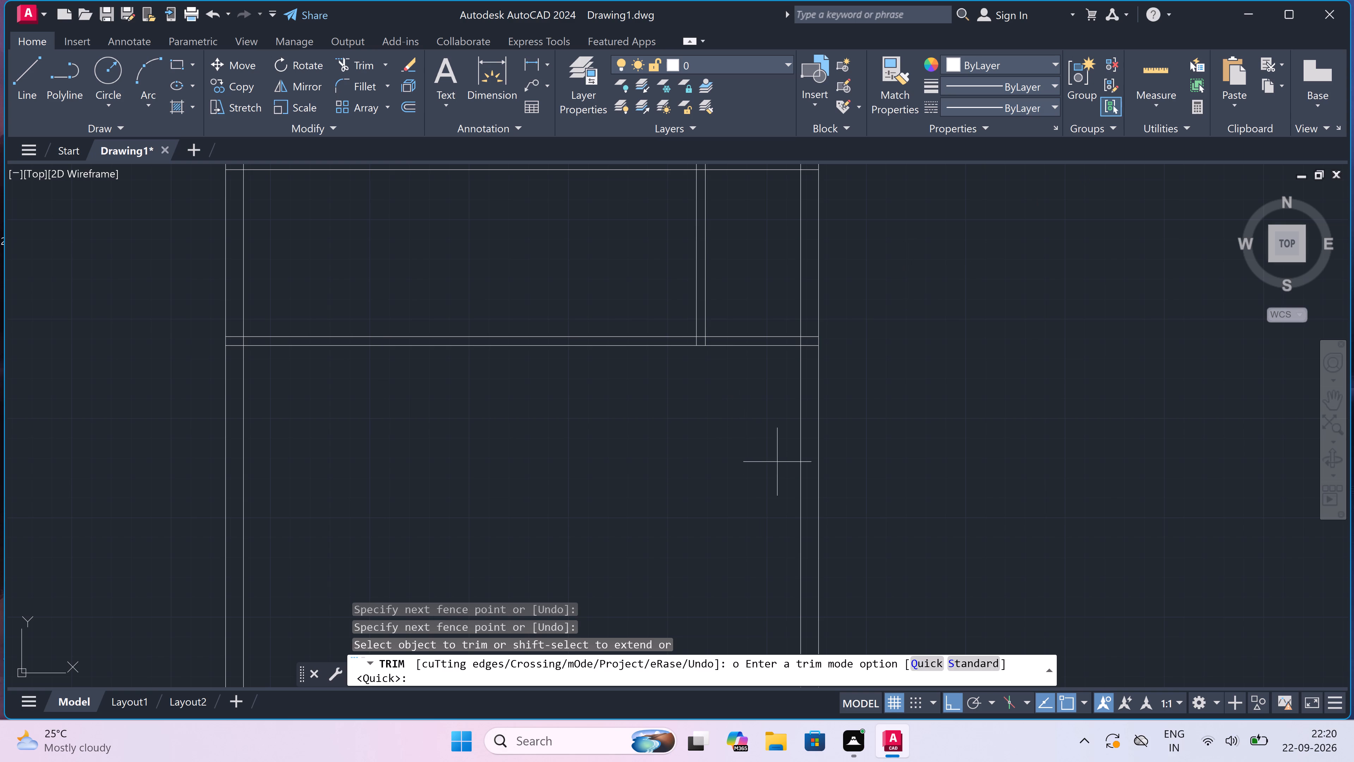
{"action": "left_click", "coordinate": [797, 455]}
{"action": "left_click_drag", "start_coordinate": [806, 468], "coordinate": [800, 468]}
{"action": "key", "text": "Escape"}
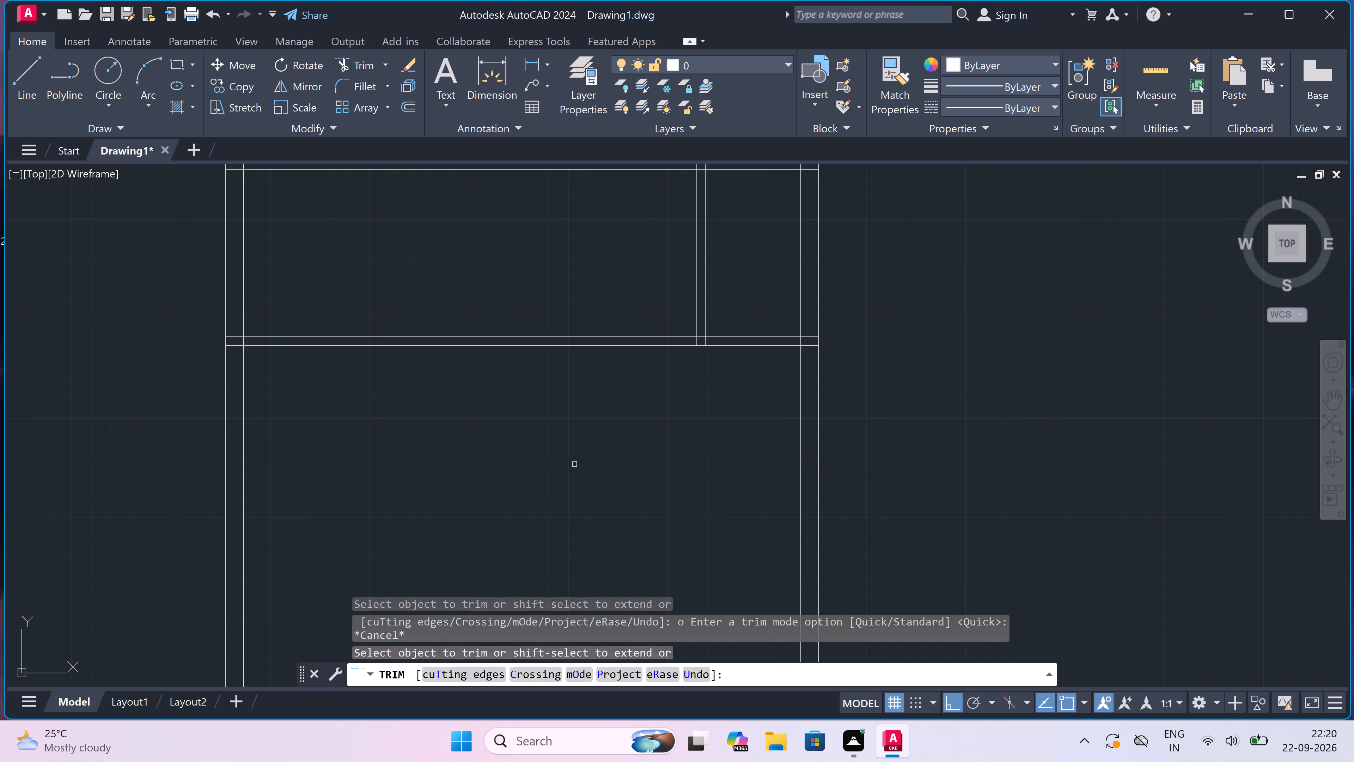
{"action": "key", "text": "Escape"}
Offset the inner line of the left wall 11' to the right.
{"action": "type", "text": "o"}
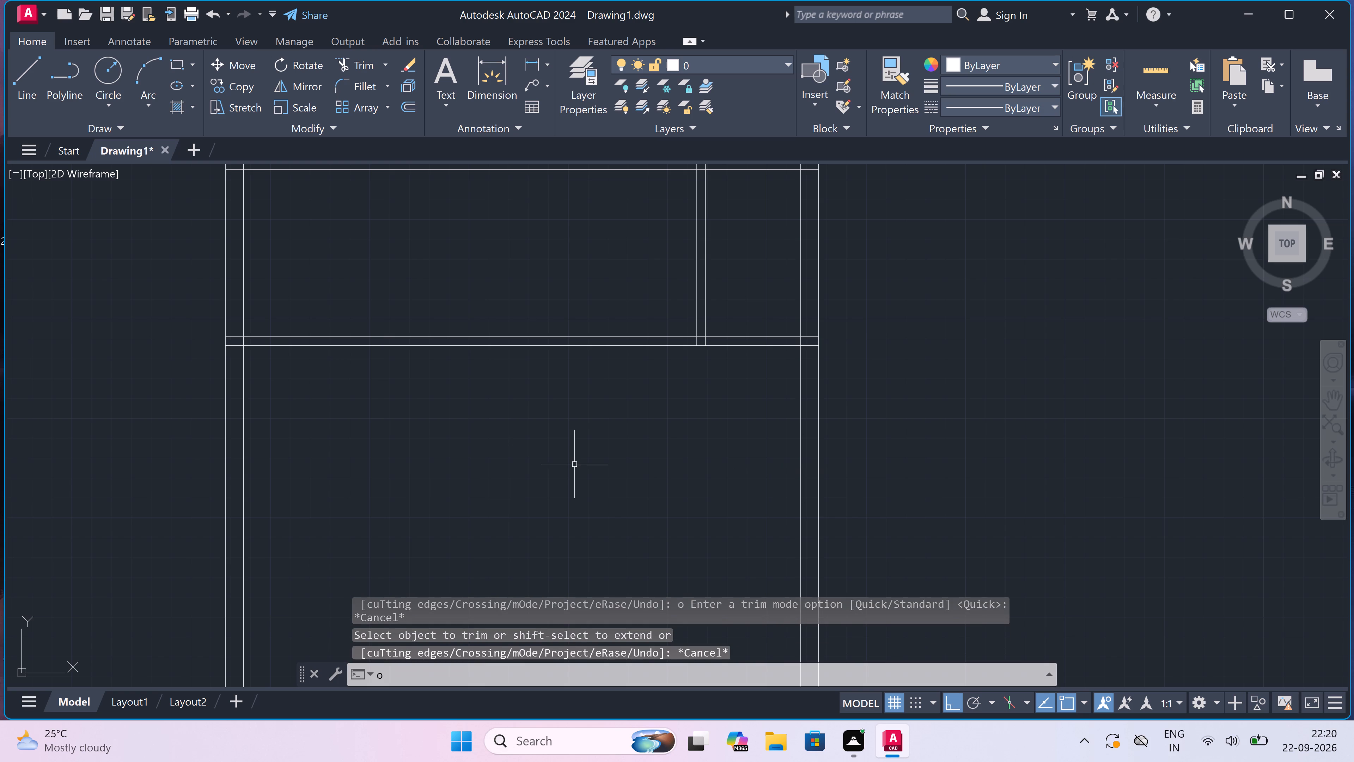
{"action": "key", "text": "space"}
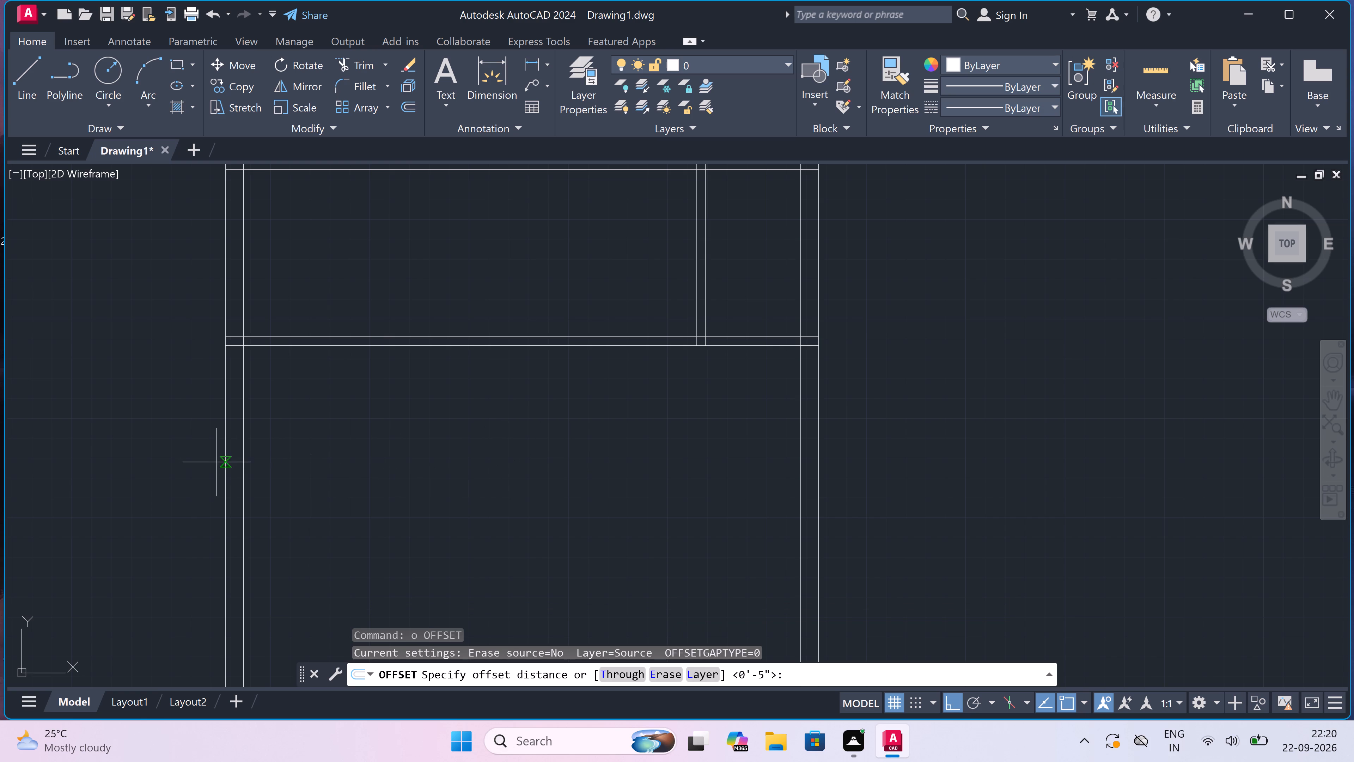
{"action": "left_click_drag", "start_coordinate": [245, 456], "coordinate": [259, 458]}
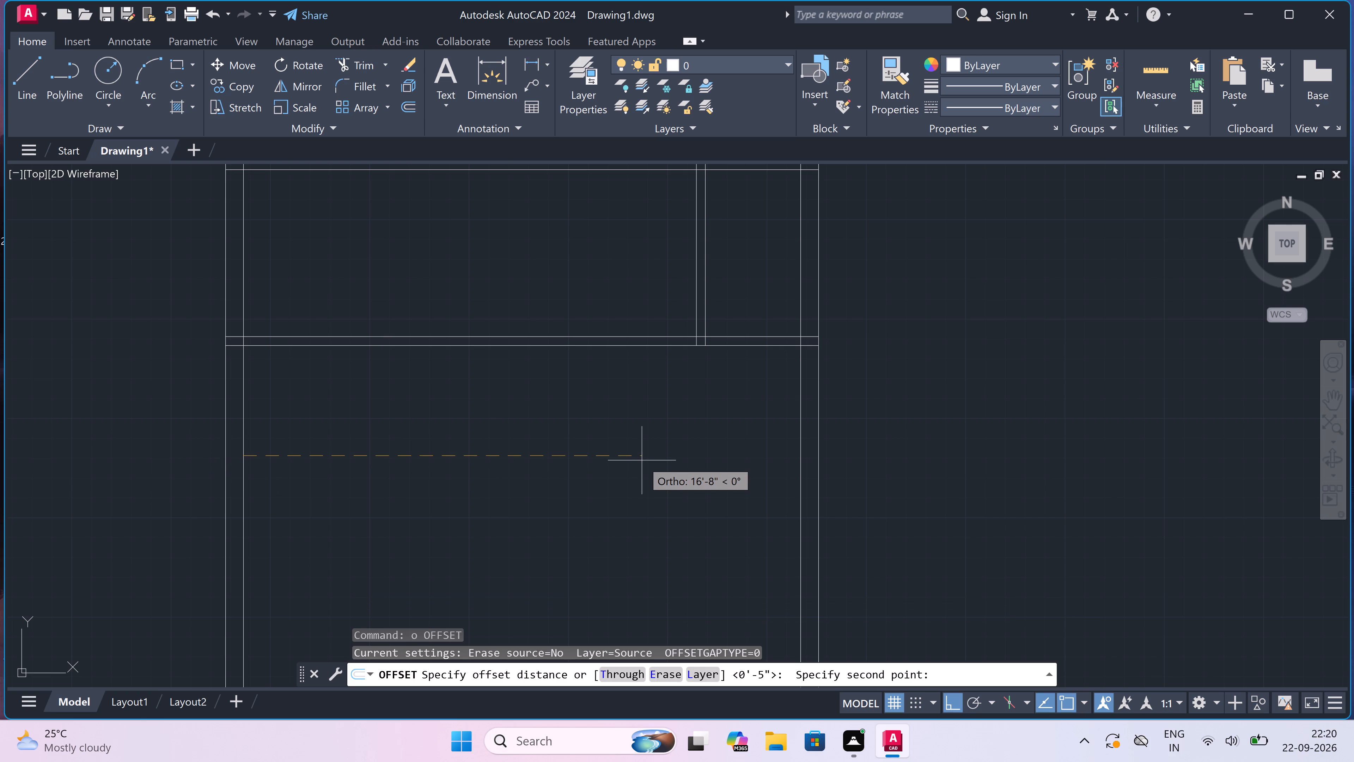
{"action": "type", "text": "11"}
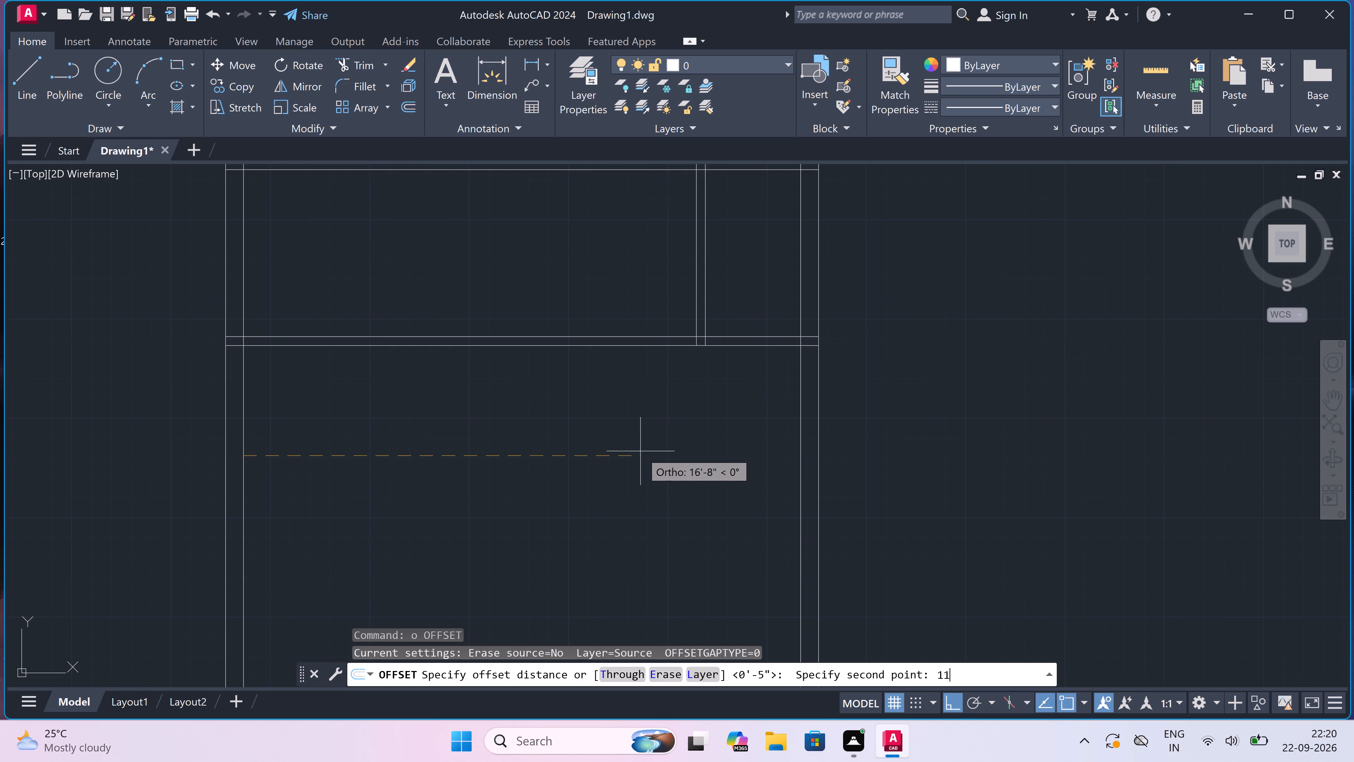
{"action": "type", "text": "'"}
{"action": "key", "text": "space"}
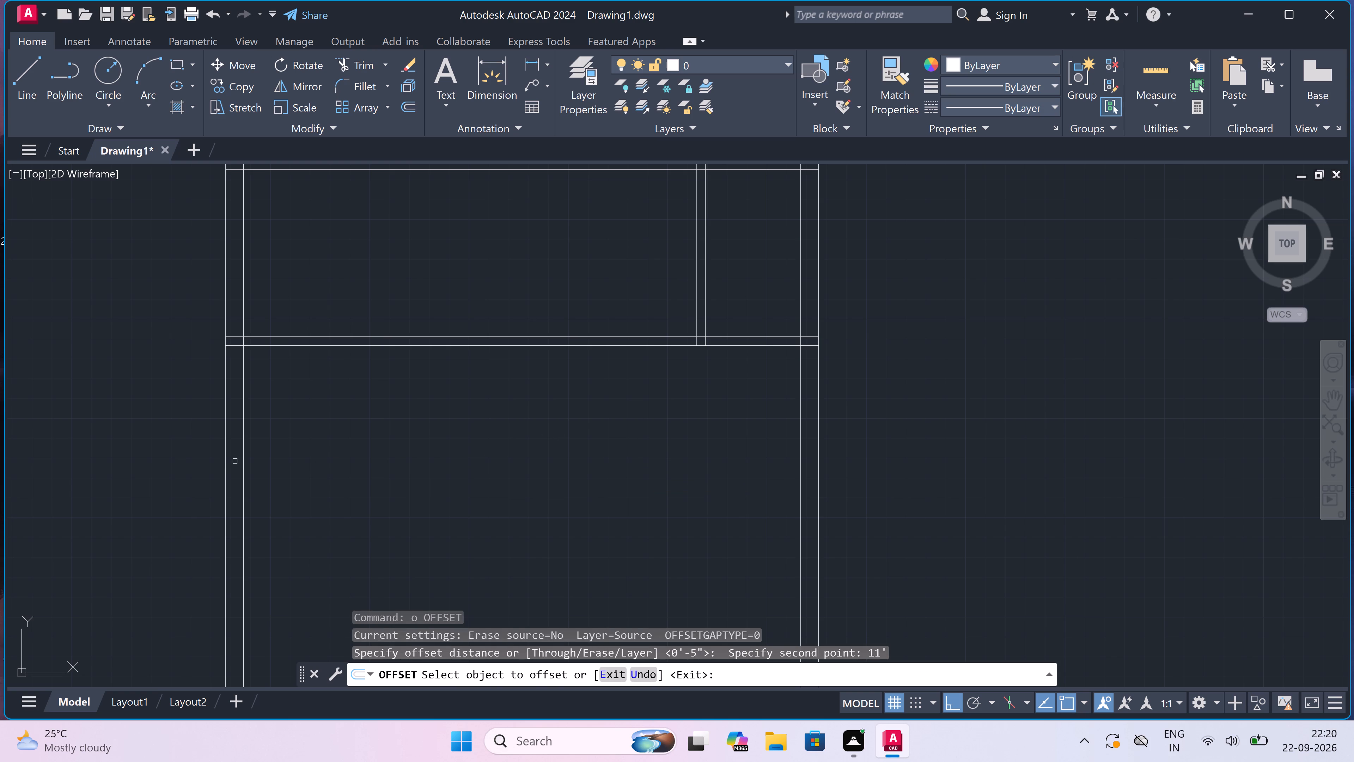
{"action": "left_click_drag", "start_coordinate": [243, 457], "coordinate": [253, 458]}
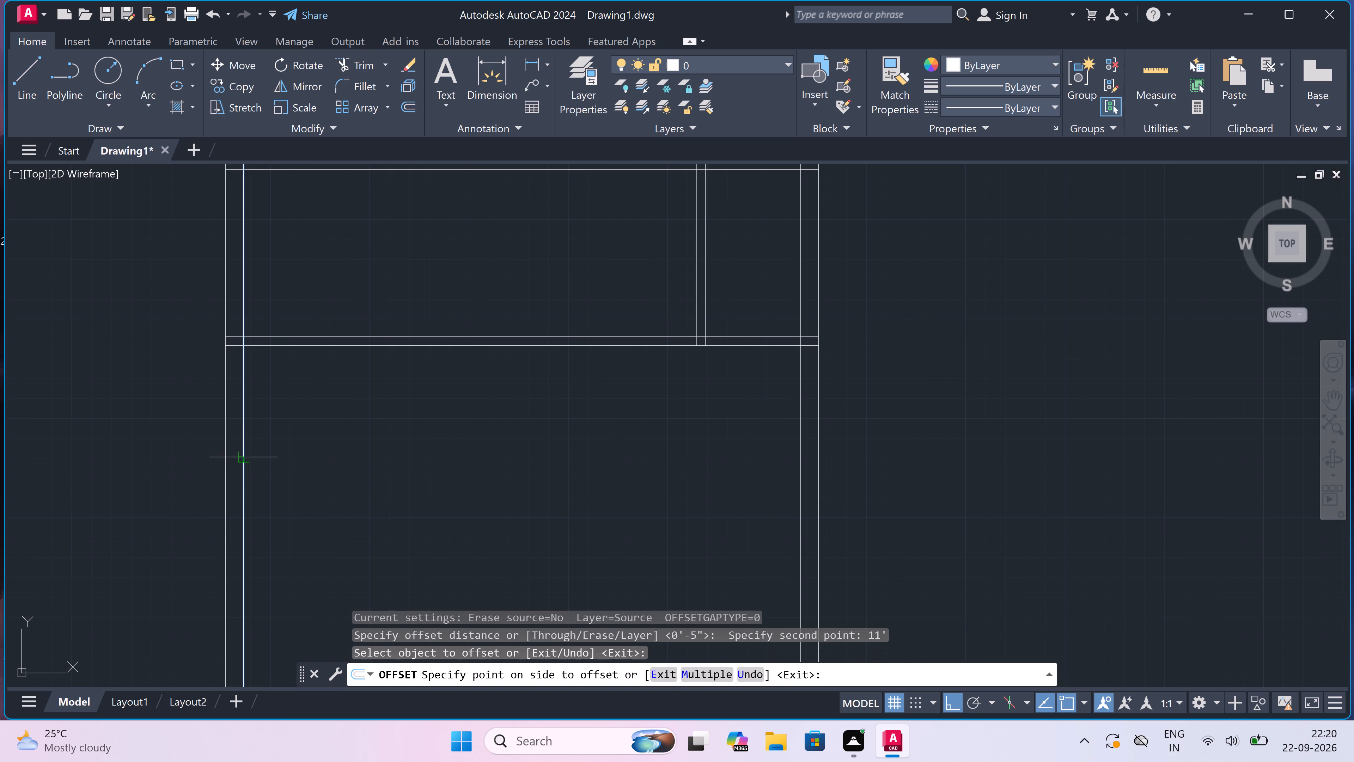
{"action": "left_click", "coordinate": [368, 453]}
{"action": "key", "text": "Escape"}
Offset the new vertical line 4.5" to the right to form the middle vertical partition's thickness.
{"action": "key", "text": "space"}
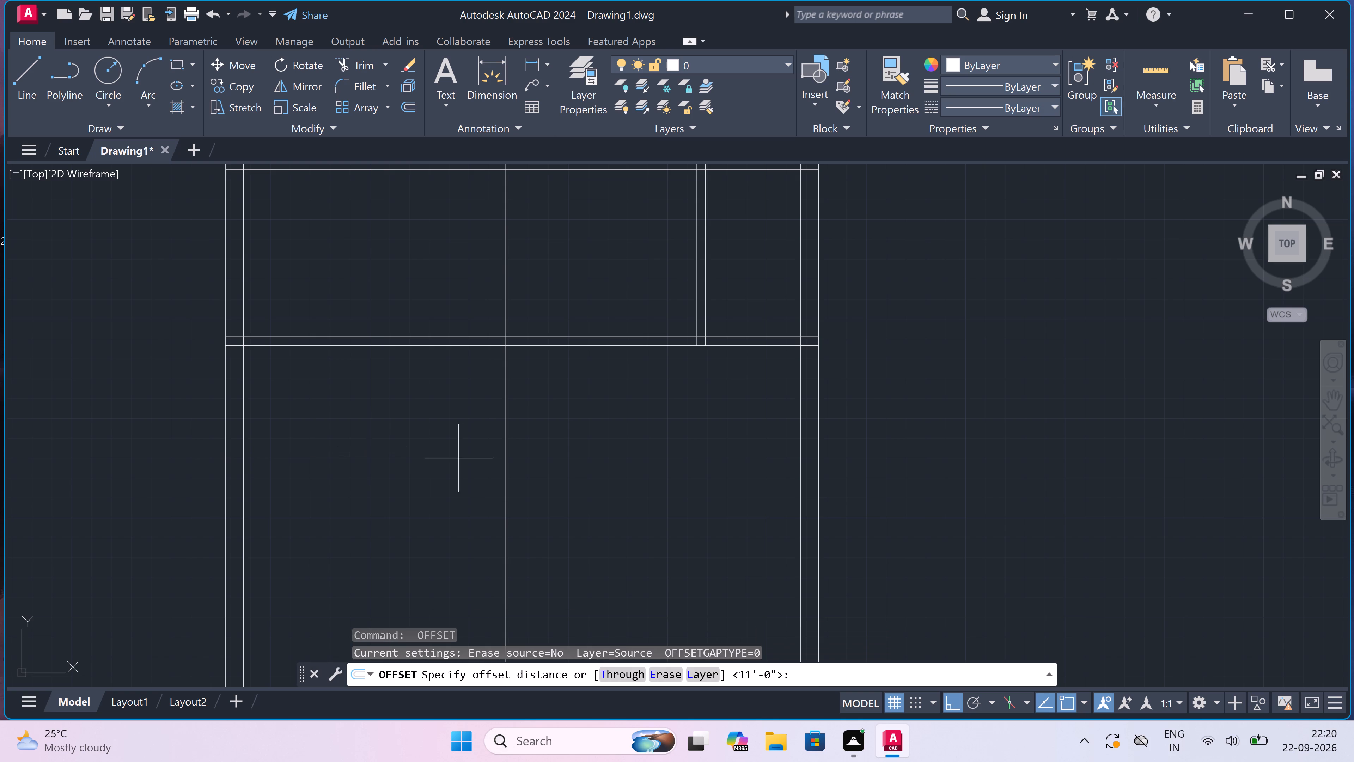
{"action": "left_click_drag", "start_coordinate": [500, 454], "coordinate": [506, 453]}
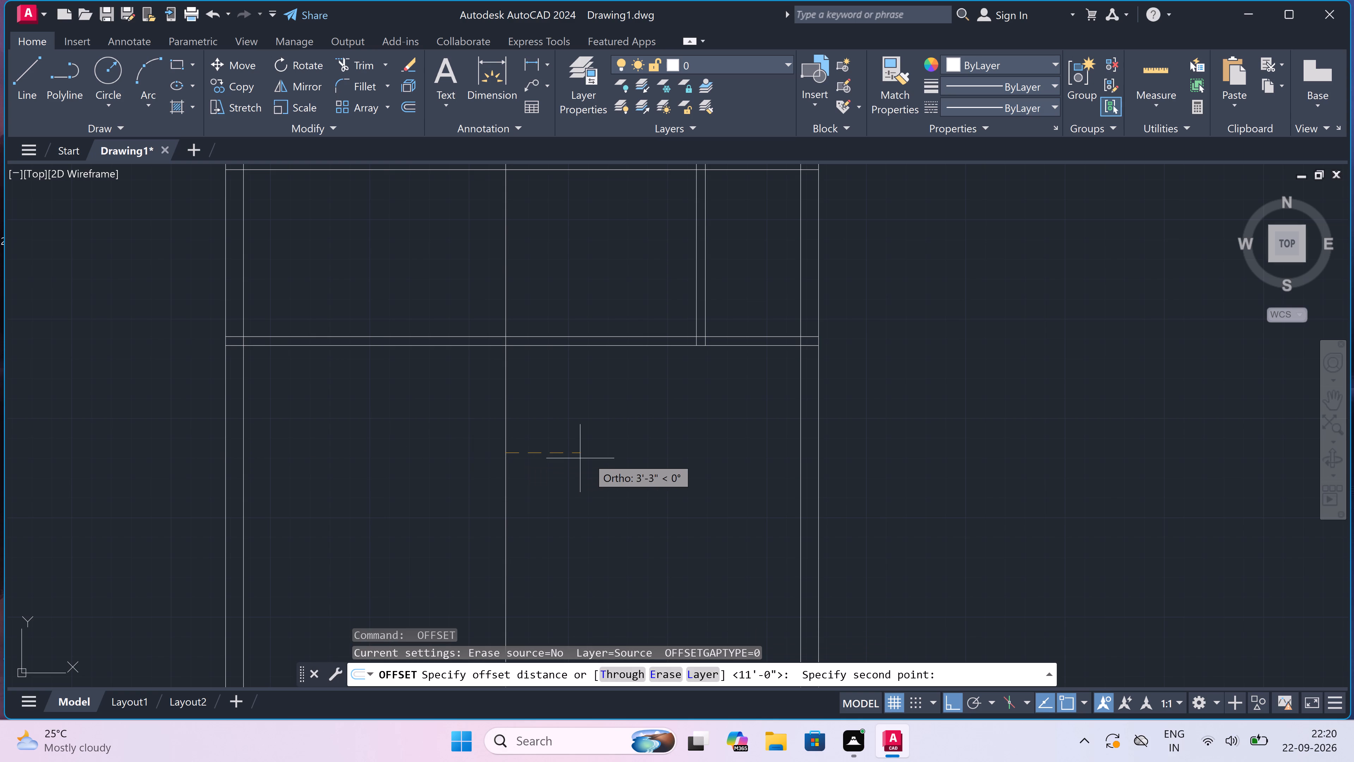
{"action": "type", "text": "4.5"}
{"action": "type", "text": "\""}
{"action": "key", "text": "space"}
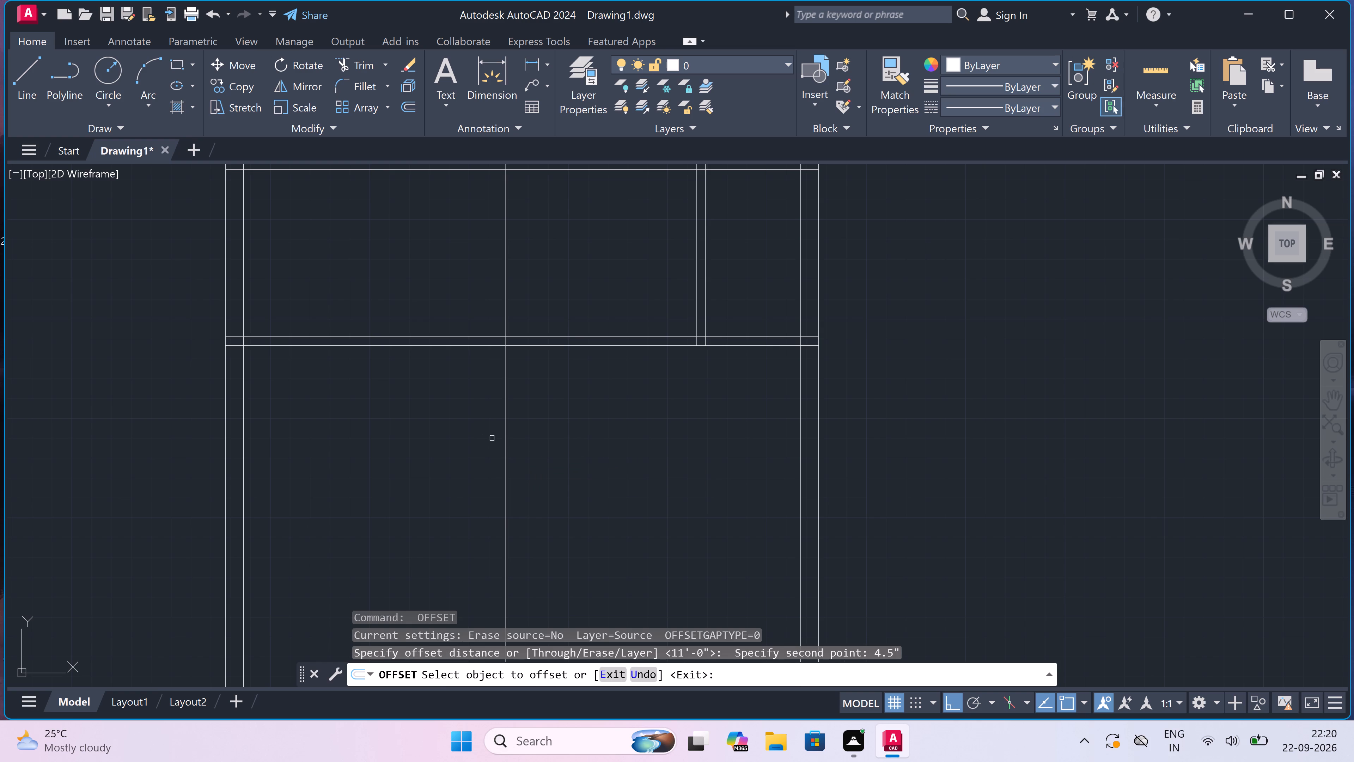
{"action": "left_click_drag", "start_coordinate": [505, 440], "coordinate": [526, 440]}
{"action": "left_click", "coordinate": [532, 439]}
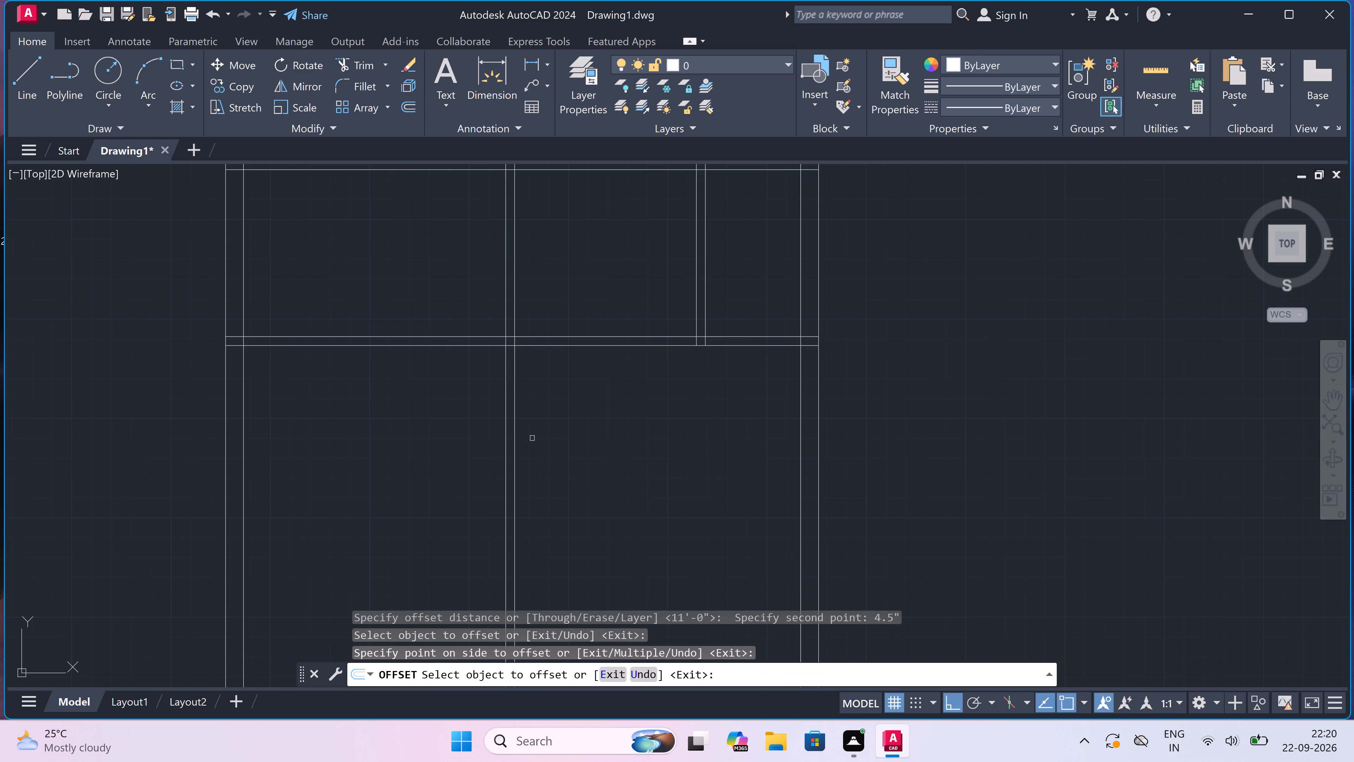
{"action": "key", "text": "Escape"}
Draw a short horizontal line across the middle vertical partition, a little below the top wall.
{"action": "type", "text": "l"}
{"action": "key", "text": "space"}
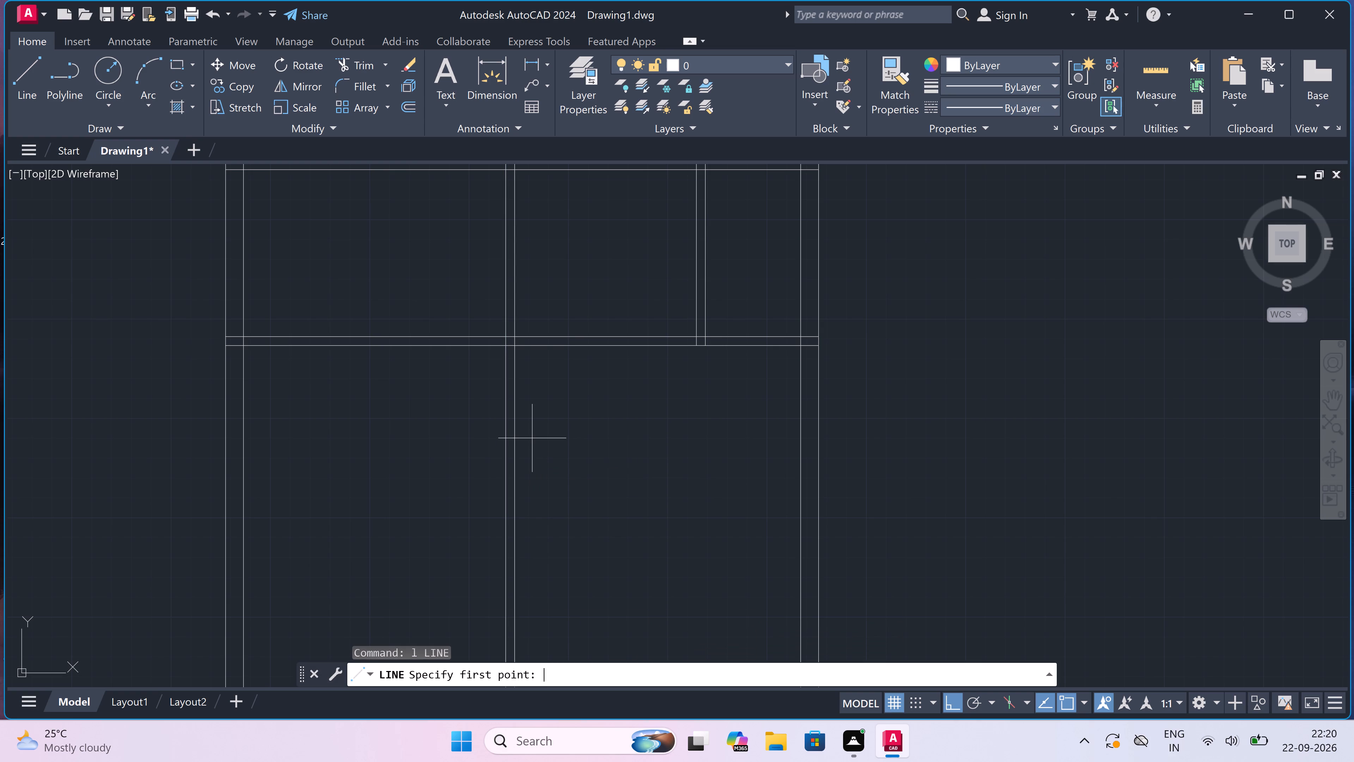
{"action": "scroll", "coordinate": [528, 434], "scroll_direction": "down", "scroll_amount": 4}
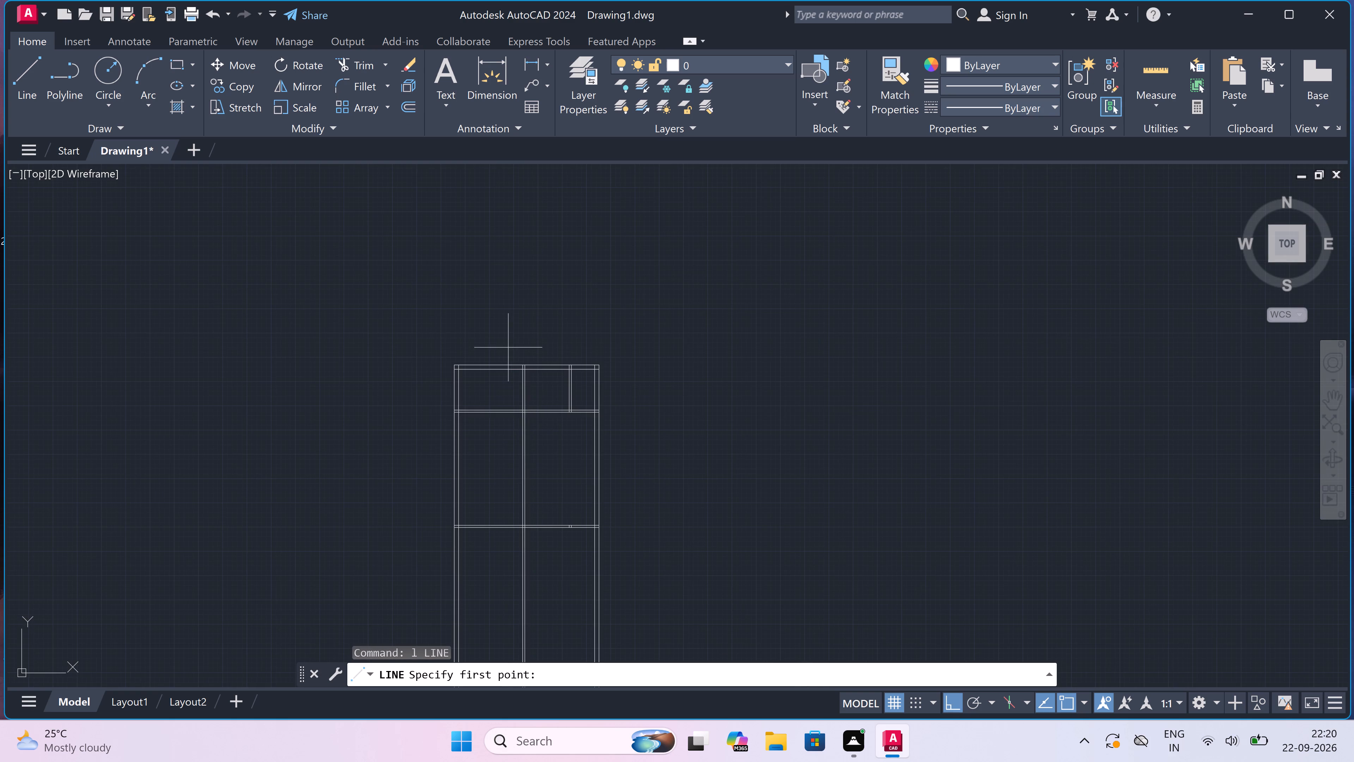
{"action": "scroll", "coordinate": [508, 339], "scroll_direction": "up", "scroll_amount": 2}
{"action": "scroll", "coordinate": [523, 429], "scroll_direction": "up", "scroll_amount": 3}
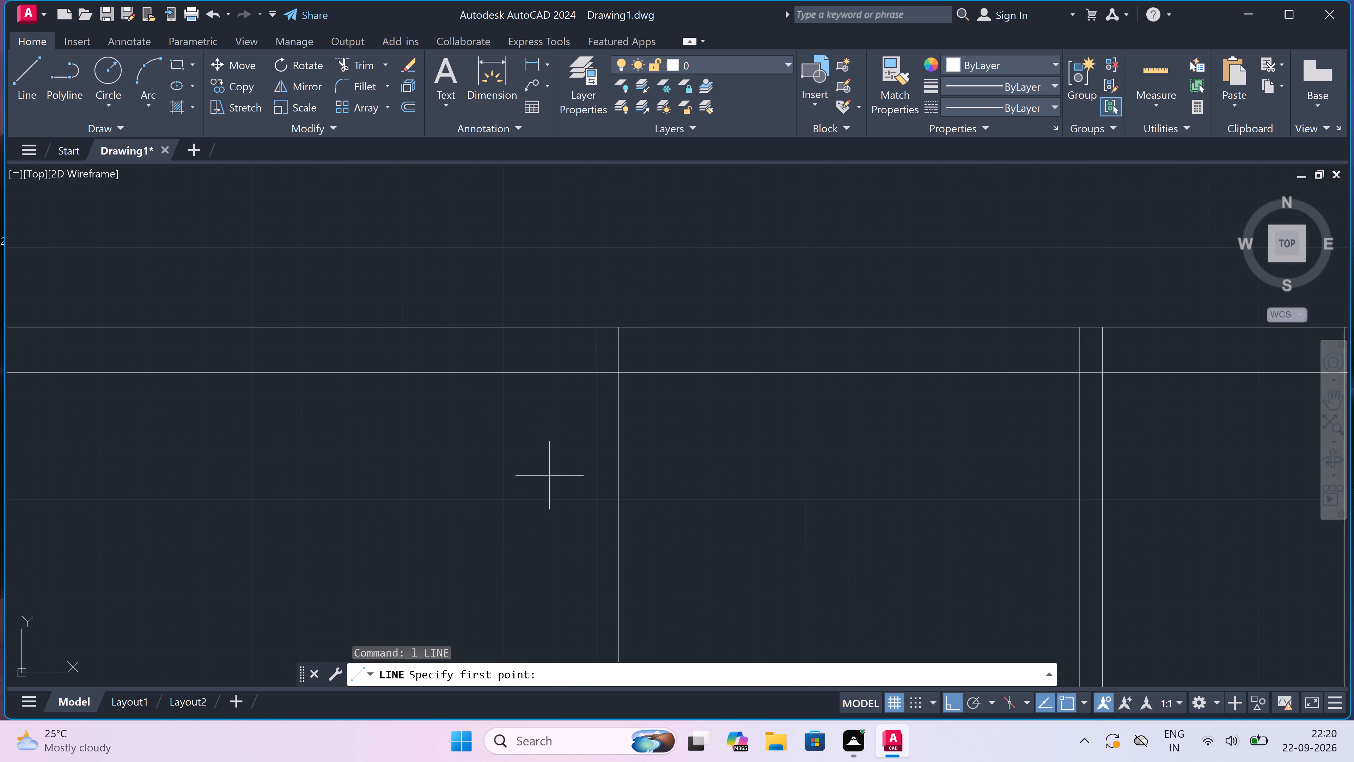
{"action": "left_click_drag", "start_coordinate": [594, 528], "coordinate": [597, 528]}
{"action": "left_click", "coordinate": [624, 527]}
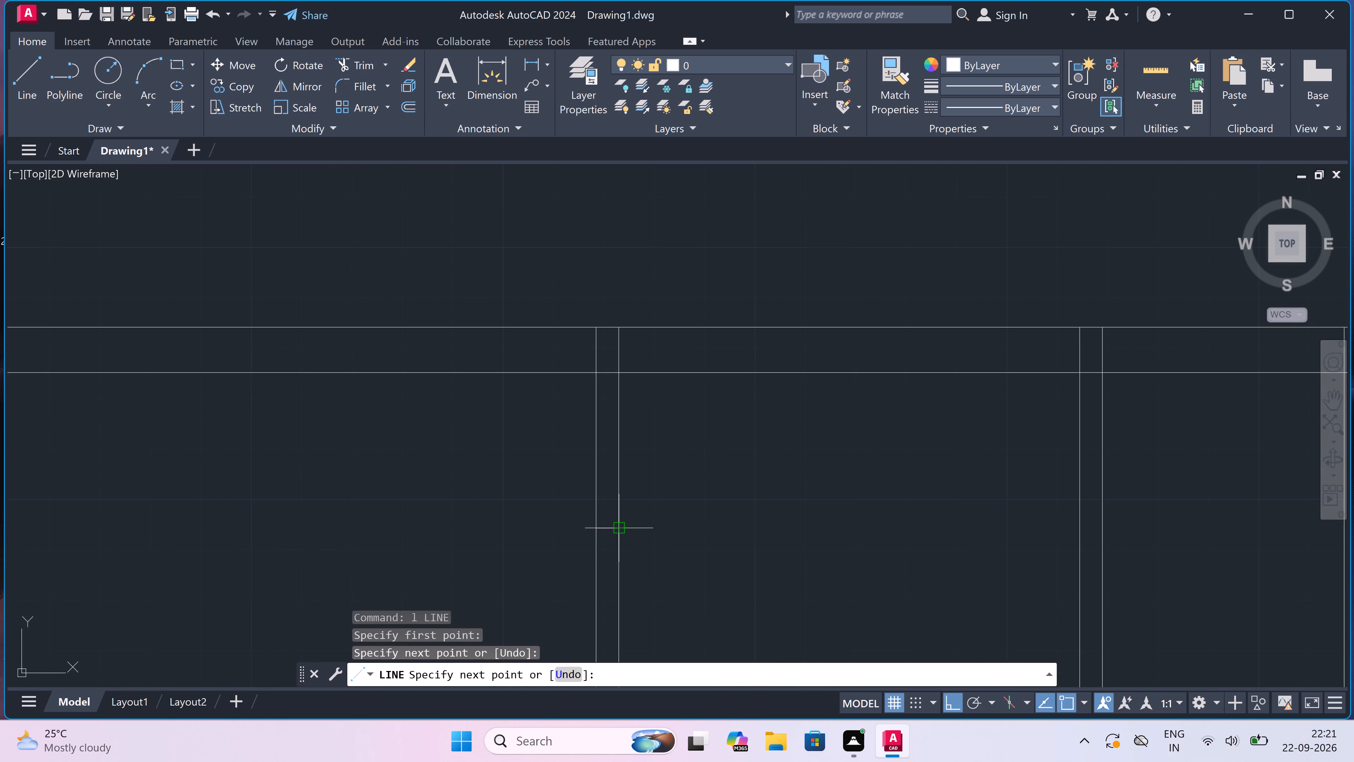
{"action": "key", "text": "Escape"}
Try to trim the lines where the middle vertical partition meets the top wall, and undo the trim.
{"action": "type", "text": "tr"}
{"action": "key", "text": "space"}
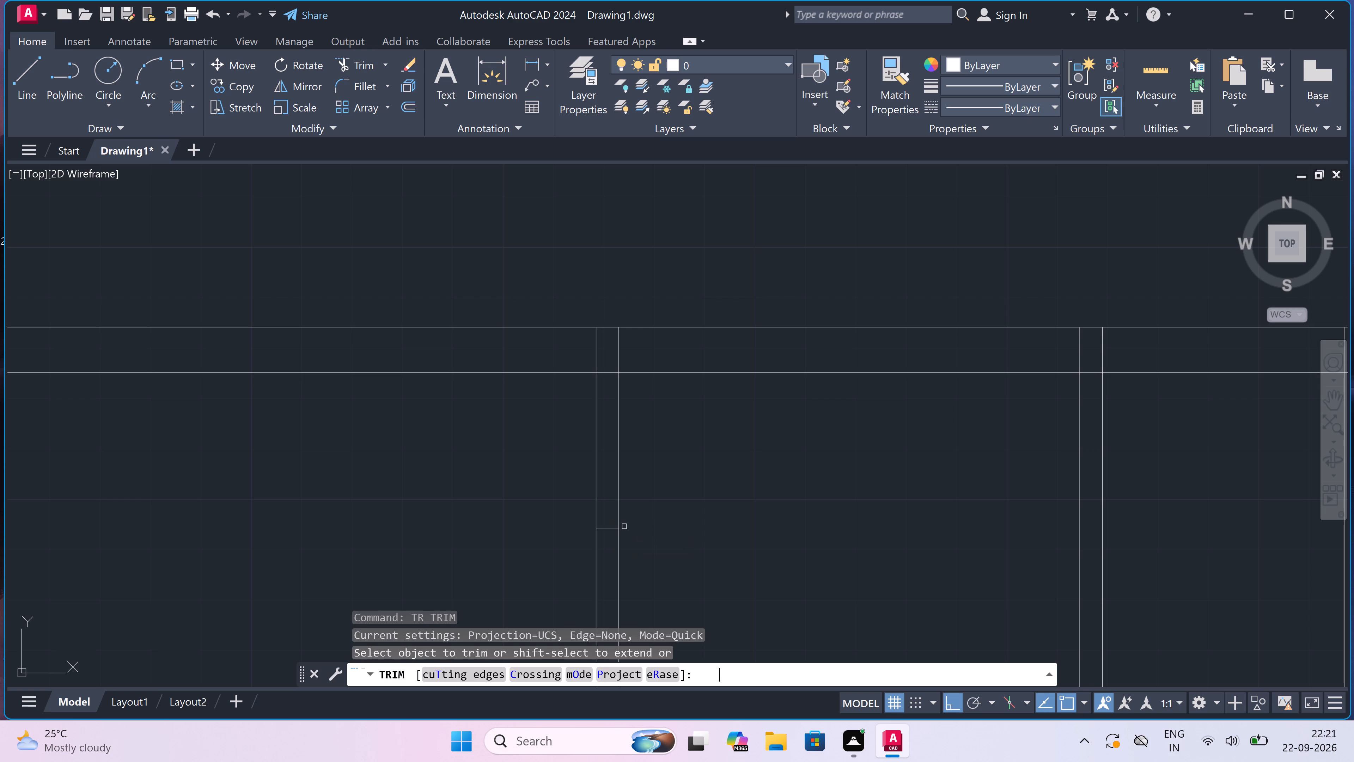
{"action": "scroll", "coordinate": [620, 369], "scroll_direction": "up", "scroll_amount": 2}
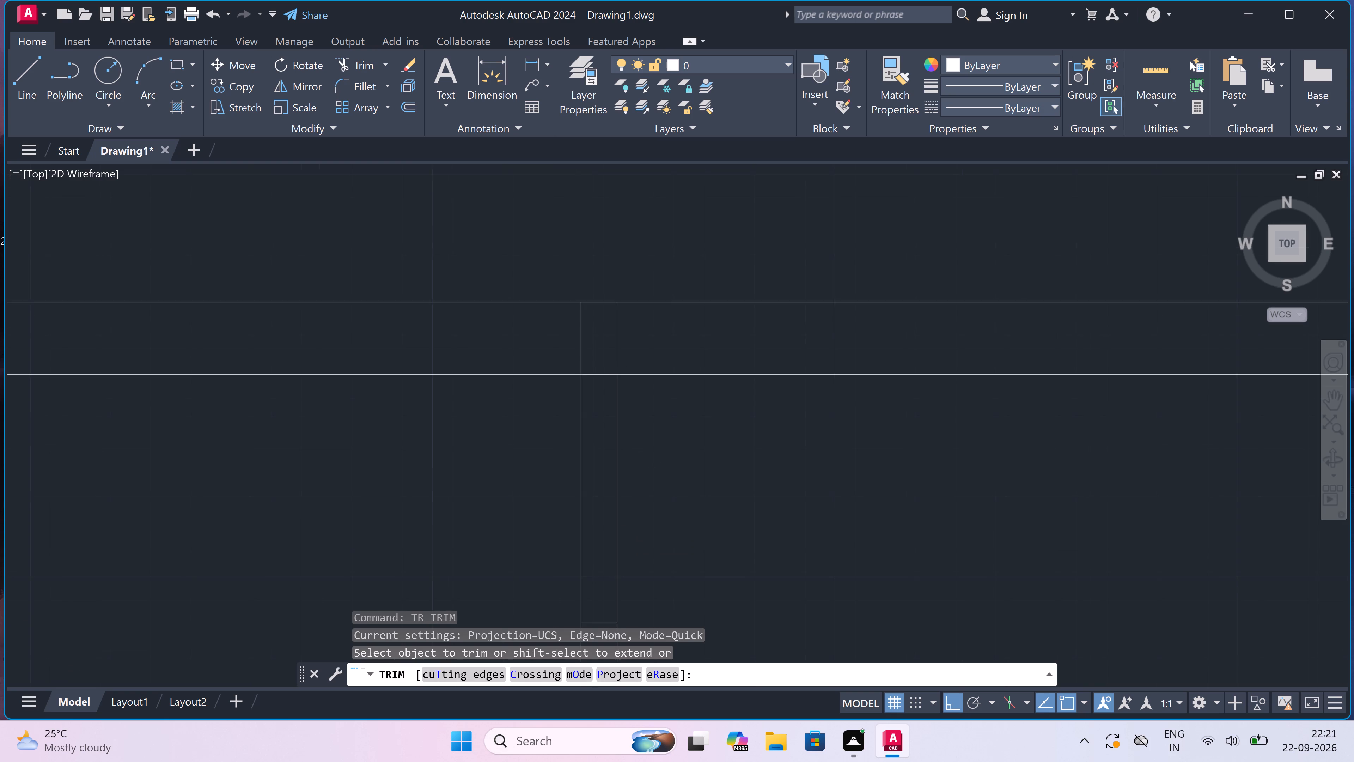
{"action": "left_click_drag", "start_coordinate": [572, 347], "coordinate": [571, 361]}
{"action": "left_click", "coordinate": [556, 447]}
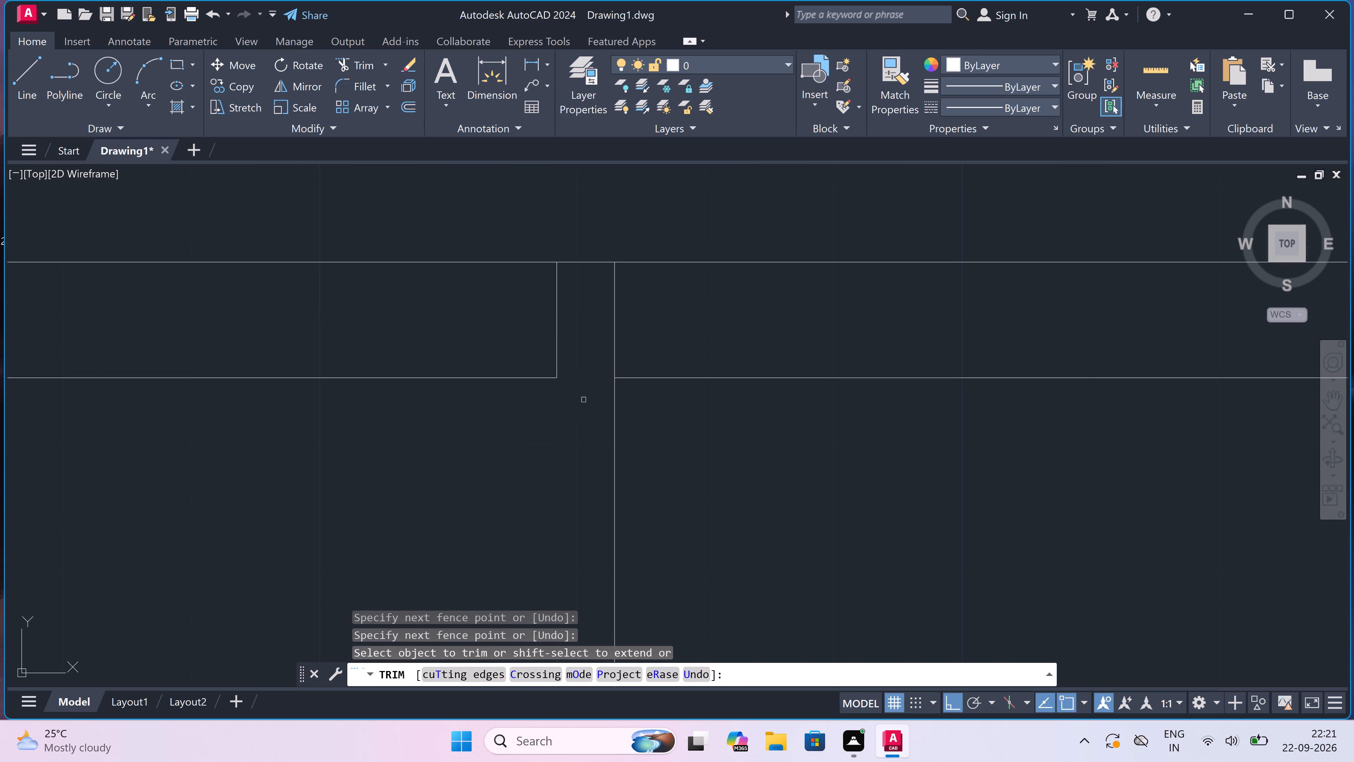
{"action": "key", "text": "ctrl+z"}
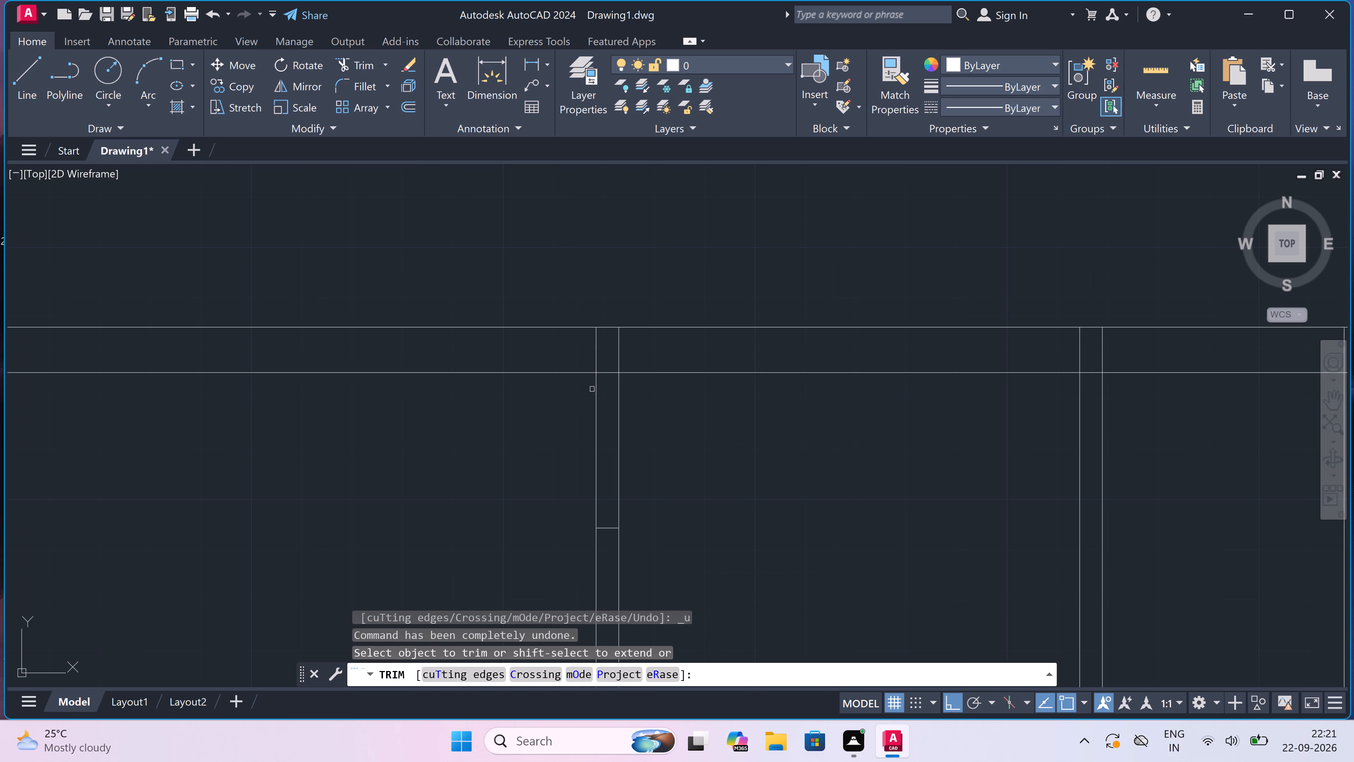
Trim the top wall's inner line between the middle partition's two lines, and those two lines inside the top wall.
{"action": "scroll", "coordinate": [602, 373], "scroll_direction": "up", "scroll_amount": 2}
{"action": "left_click", "coordinate": [607, 359]}
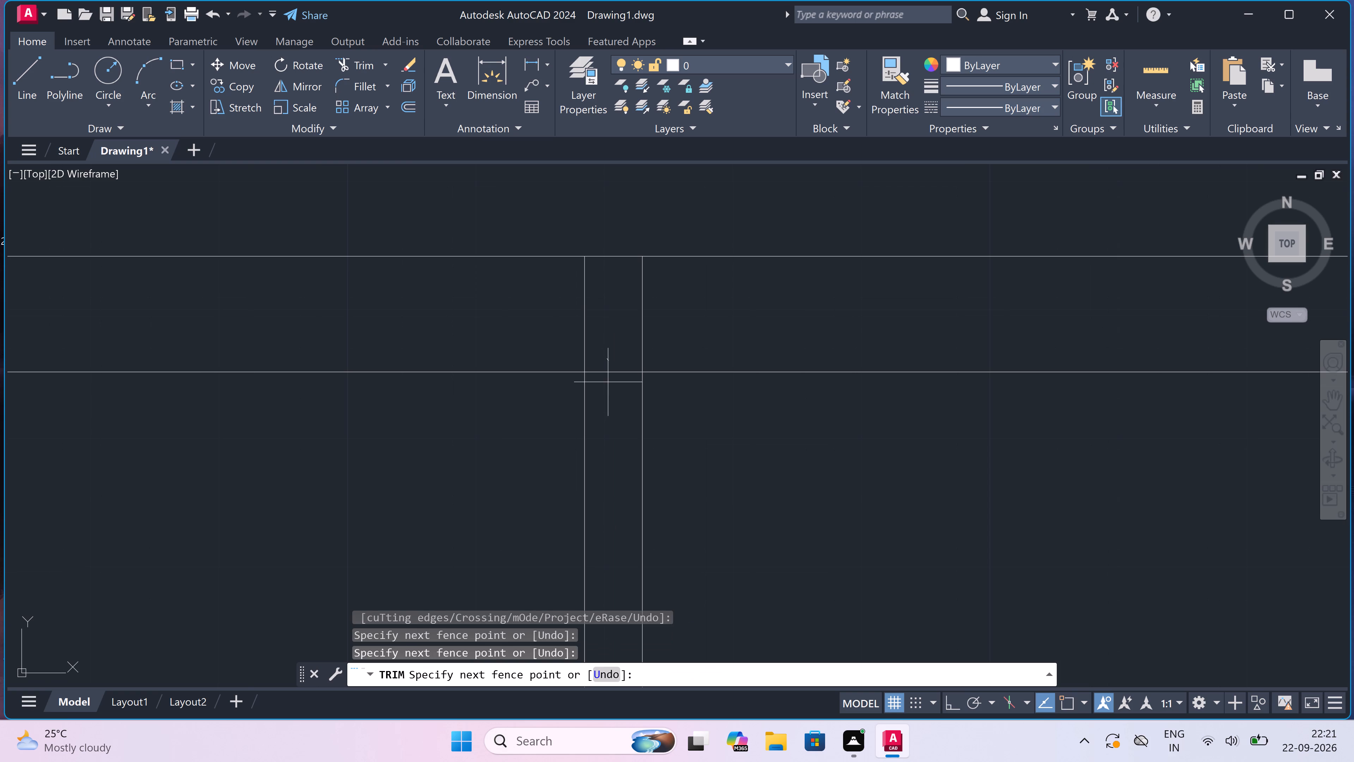
{"action": "left_click", "coordinate": [608, 391]}
{"action": "left_click", "coordinate": [669, 310]}
{"action": "left_click", "coordinate": [577, 302]}
Trim the middle partition's two lines between the short closing line and the first horizontal partition.
{"action": "scroll", "coordinate": [577, 302], "scroll_direction": "down", "scroll_amount": 6}
{"action": "scroll", "coordinate": [564, 340], "scroll_direction": "up", "scroll_amount": 3}
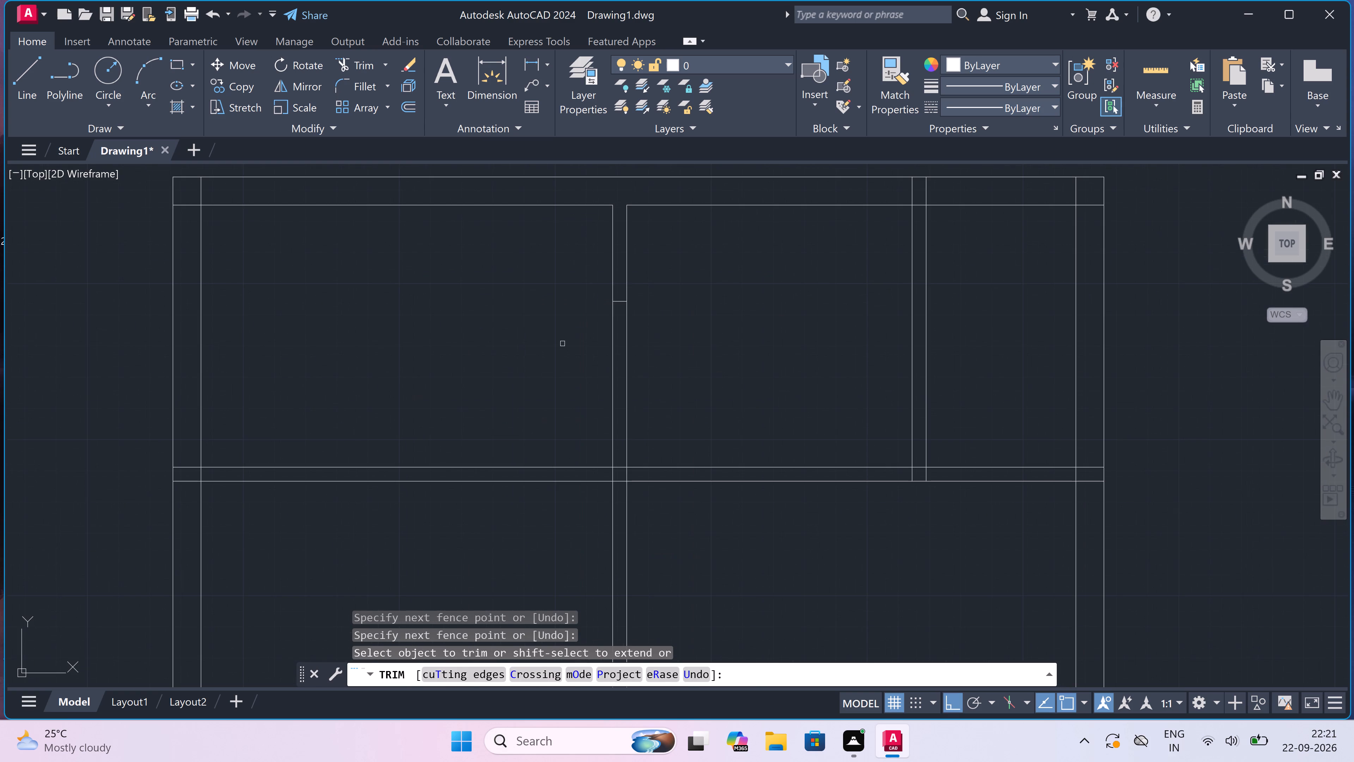
{"action": "left_click_drag", "start_coordinate": [546, 374], "coordinate": [556, 372]}
{"action": "left_click", "coordinate": [697, 365]}
{"action": "left_click", "coordinate": [541, 386]}
Trim the middle partition's two lines inside the thickness of the first horizontal partition.
{"action": "scroll", "coordinate": [566, 373], "scroll_direction": "down", "scroll_amount": 2}
{"action": "scroll", "coordinate": [579, 412], "scroll_direction": "up", "scroll_amount": 2}
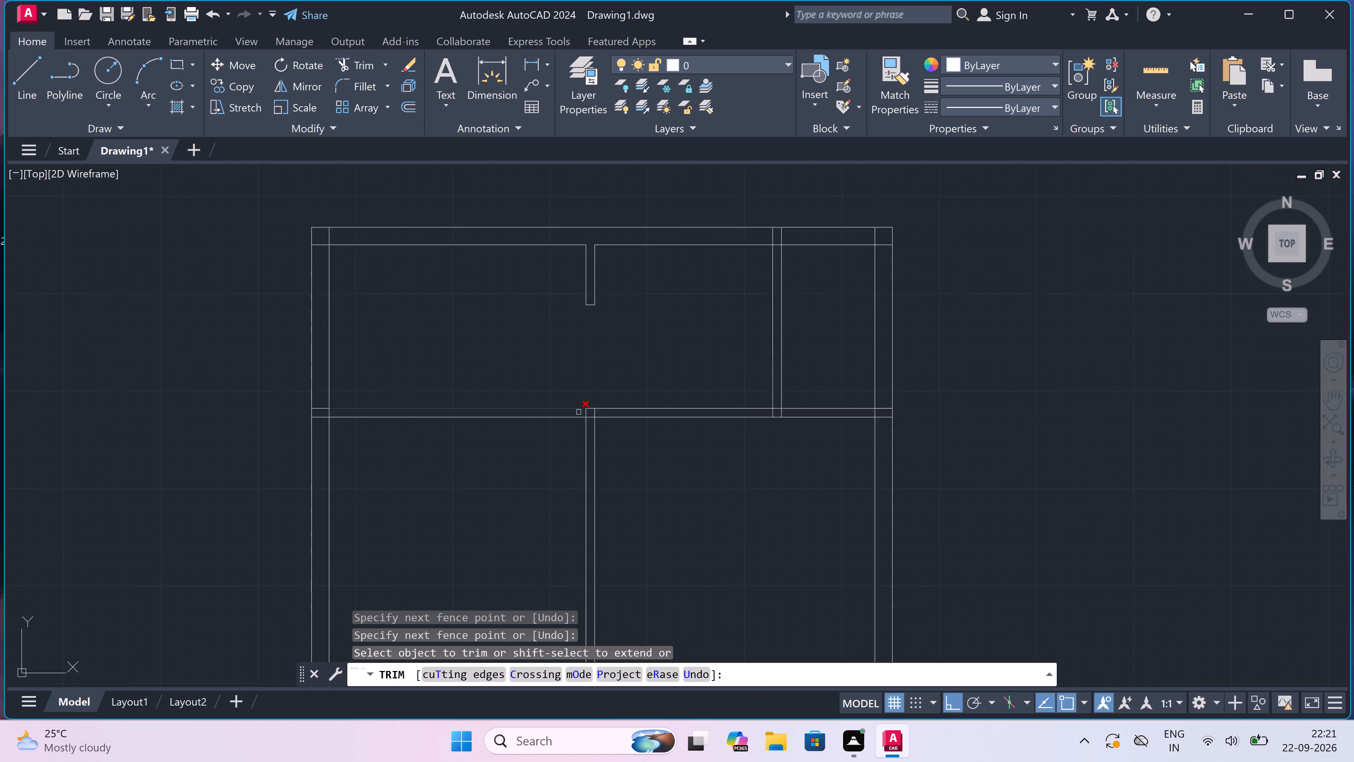
{"action": "scroll", "coordinate": [579, 412], "scroll_direction": "up", "scroll_amount": 2}
{"action": "left_click_drag", "start_coordinate": [579, 411], "coordinate": [593, 413]}
{"action": "left_click", "coordinate": [648, 420]}
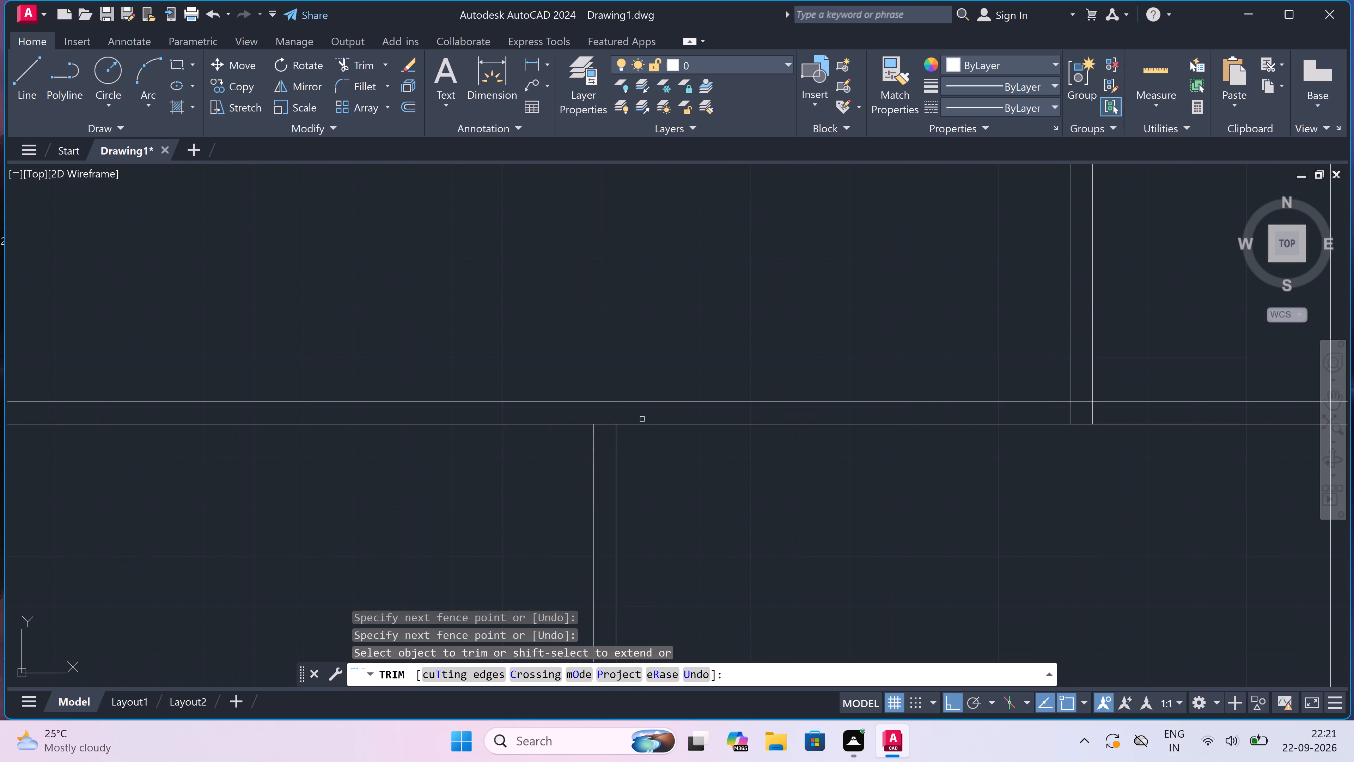
Trim the overlapping lines where the upper right vertical partition meets the first horizontal partition, leaving an open T-junction.
{"action": "scroll", "coordinate": [640, 416], "scroll_direction": "down", "scroll_amount": 4}
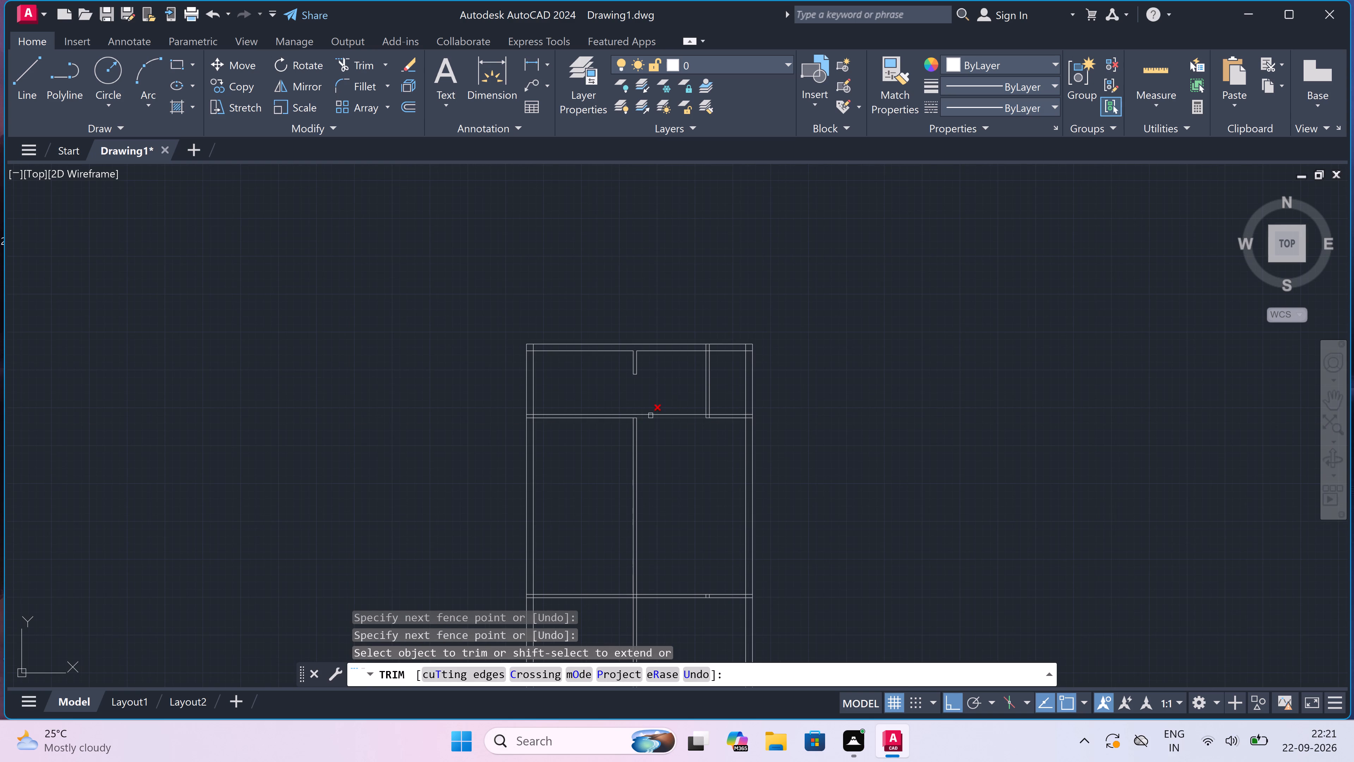
{"action": "scroll", "coordinate": [720, 415], "scroll_direction": "up", "scroll_amount": 4}
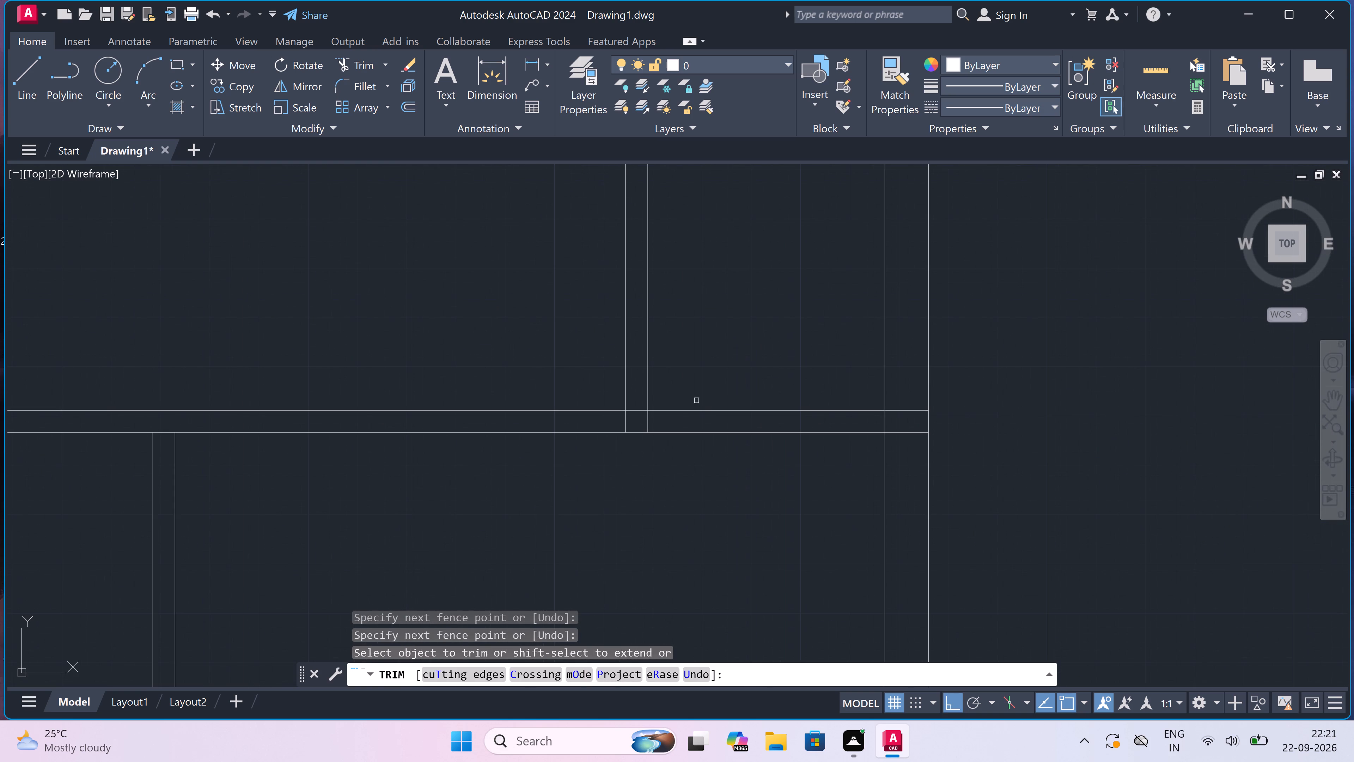
{"action": "scroll", "coordinate": [633, 416], "scroll_direction": "up", "scroll_amount": 2}
{"action": "left_click", "coordinate": [645, 385]}
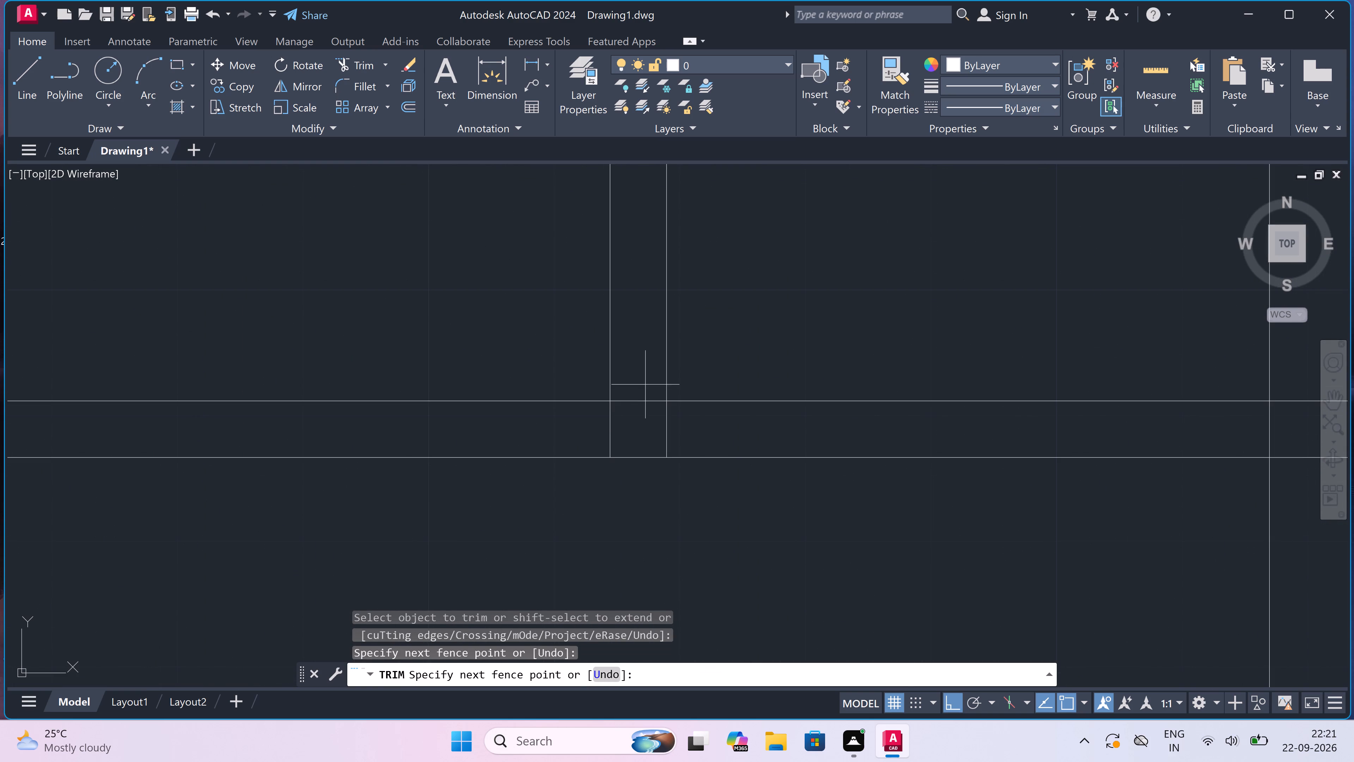
{"action": "left_click", "coordinate": [598, 436]}
{"action": "left_click_drag", "start_coordinate": [614, 428], "coordinate": [618, 428]}
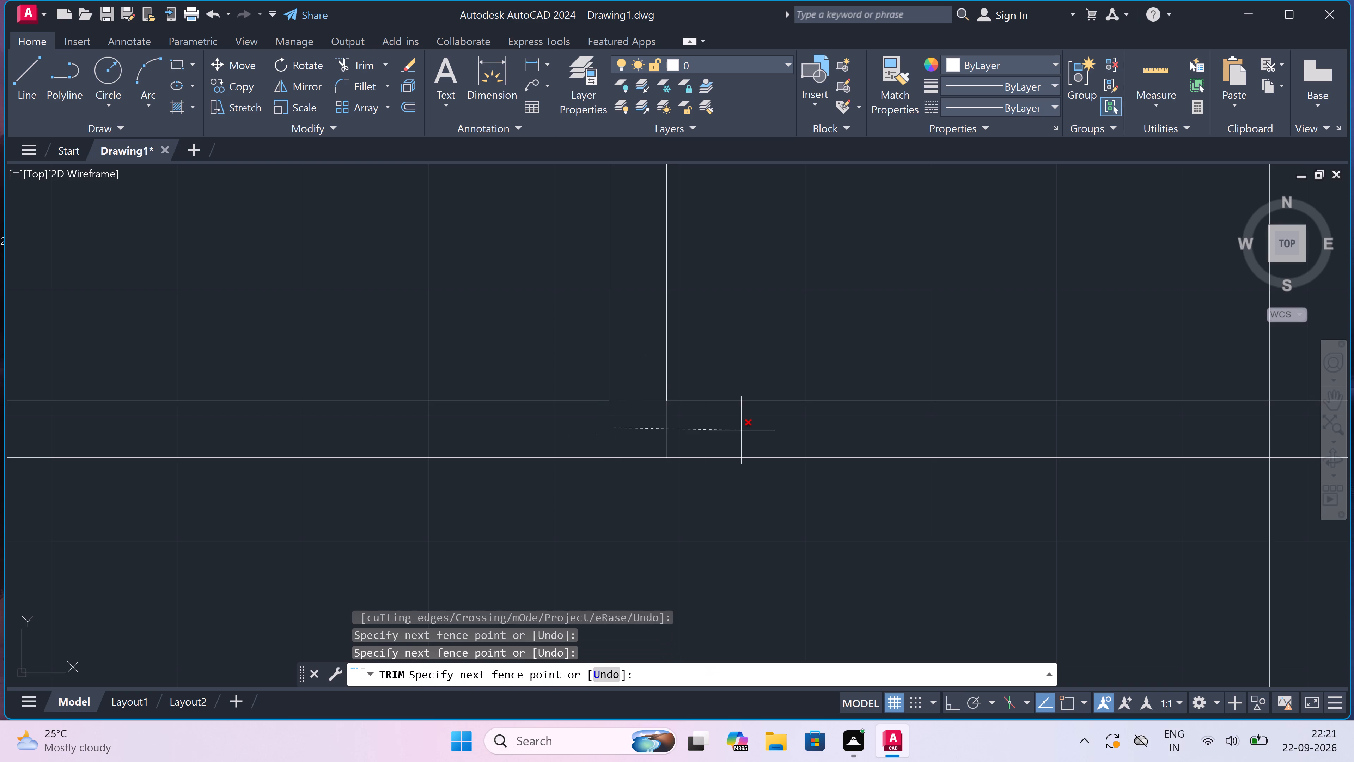
{"action": "left_click", "coordinate": [741, 430]}
Trim the first horizontal partition's lines inside the right wall, and the wall's inner line across the partition's thickness.
{"action": "scroll", "coordinate": [741, 430], "scroll_direction": "down", "scroll_amount": 4}
{"action": "scroll", "coordinate": [828, 428], "scroll_direction": "up", "scroll_amount": 4}
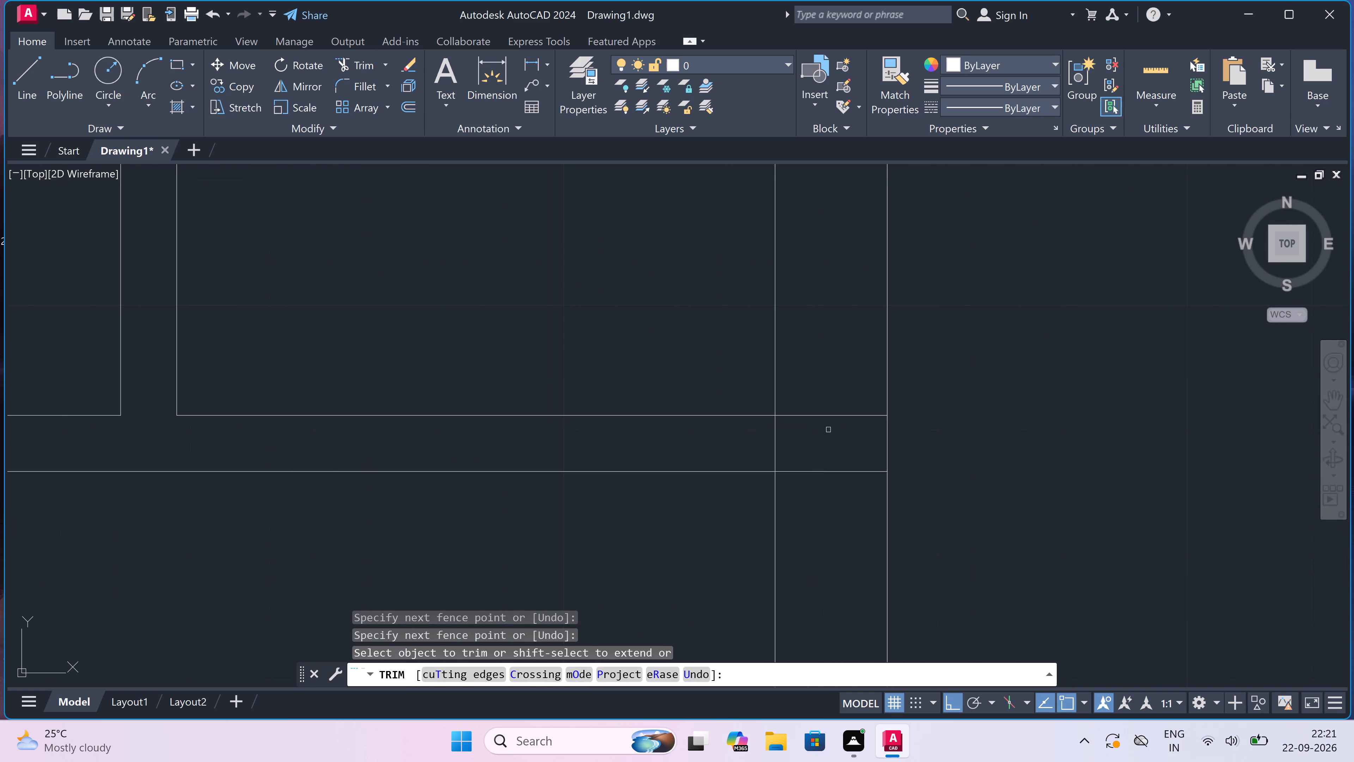
{"action": "left_click", "coordinate": [819, 482]}
{"action": "left_click_drag", "start_coordinate": [815, 364], "coordinate": [815, 369]}
{"action": "left_click_drag", "start_coordinate": [791, 427], "coordinate": [788, 429]}
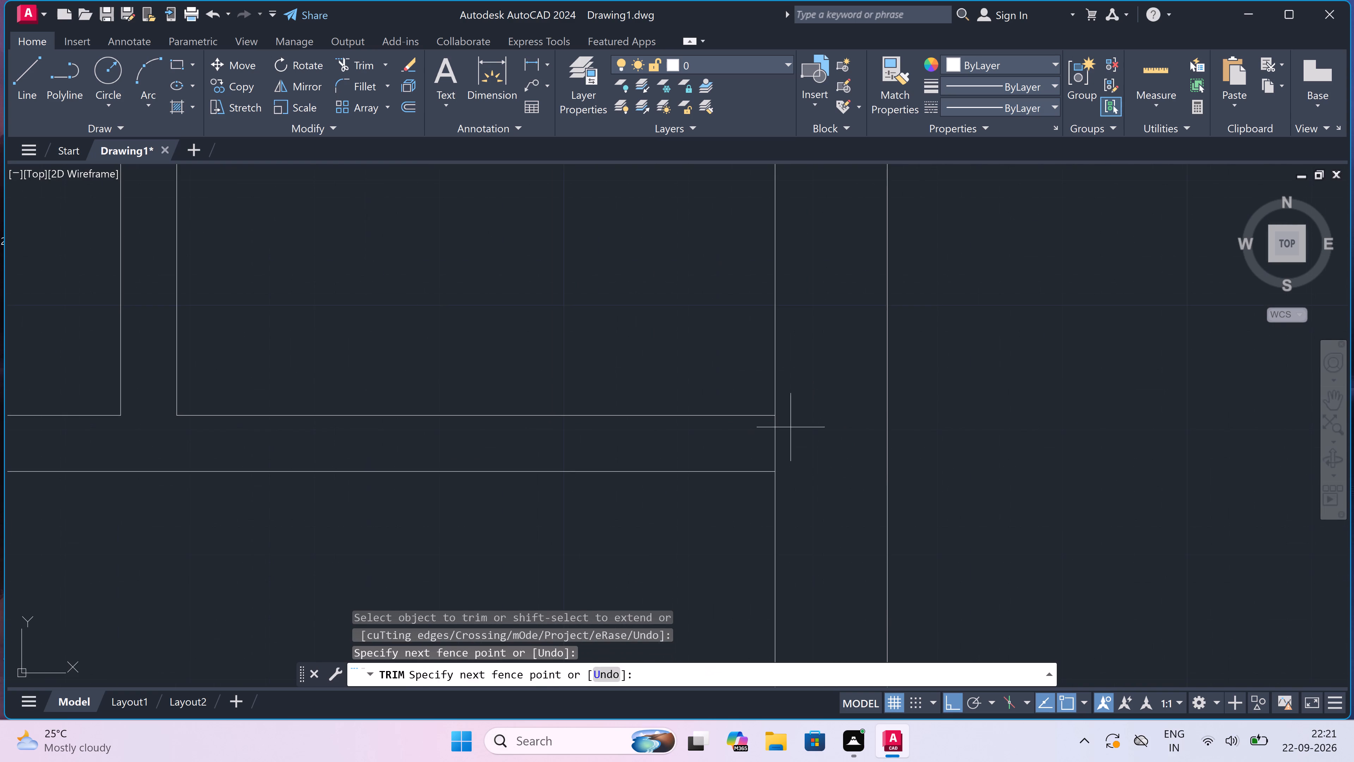
{"action": "left_click_drag", "start_coordinate": [788, 429], "coordinate": [785, 432]}
{"action": "left_click", "coordinate": [754, 441]}
Trim the overlapping inner wall lines at the top right corner of the outer walls.
{"action": "scroll", "coordinate": [754, 441], "scroll_direction": "down", "scroll_amount": 5}
{"action": "scroll", "coordinate": [768, 343], "scroll_direction": "down", "scroll_amount": 3}
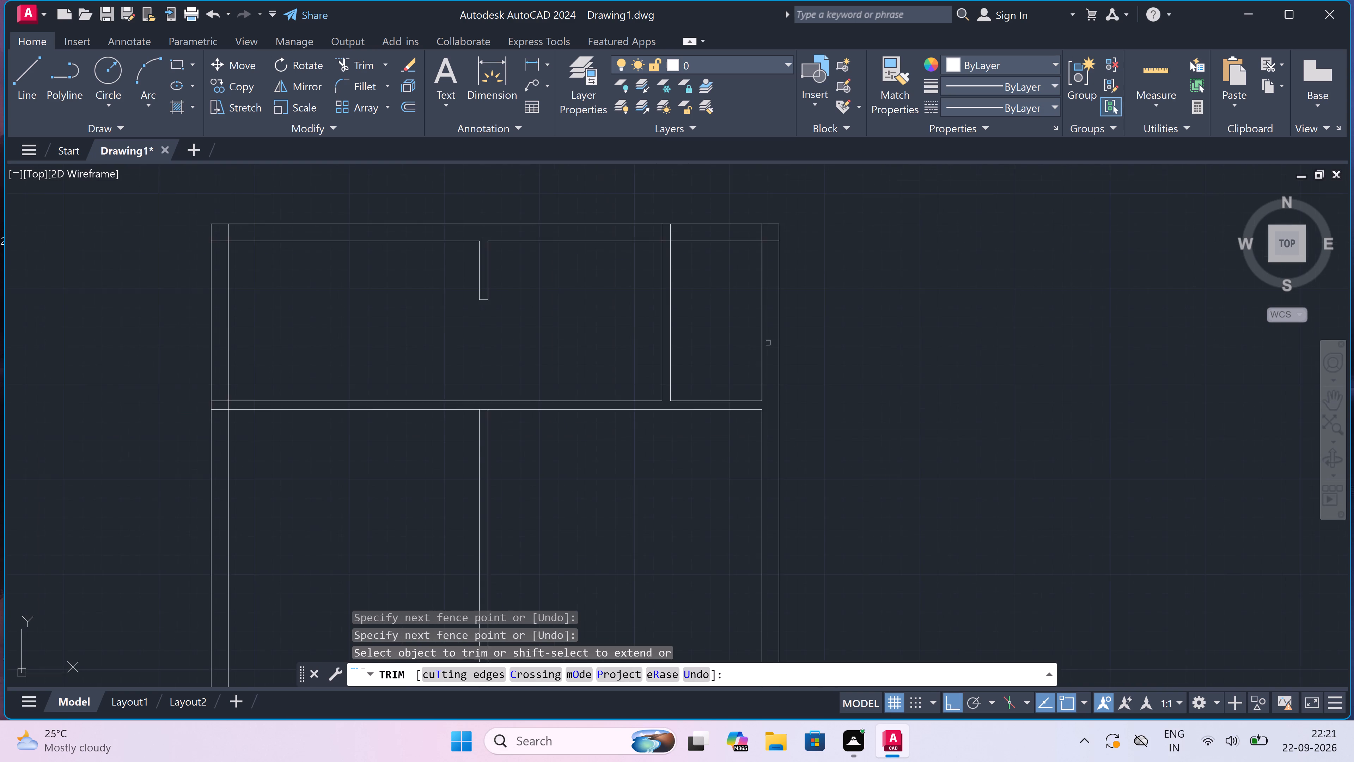
{"action": "scroll", "coordinate": [760, 298], "scroll_direction": "up", "scroll_amount": 4}
{"action": "left_click", "coordinate": [790, 315]}
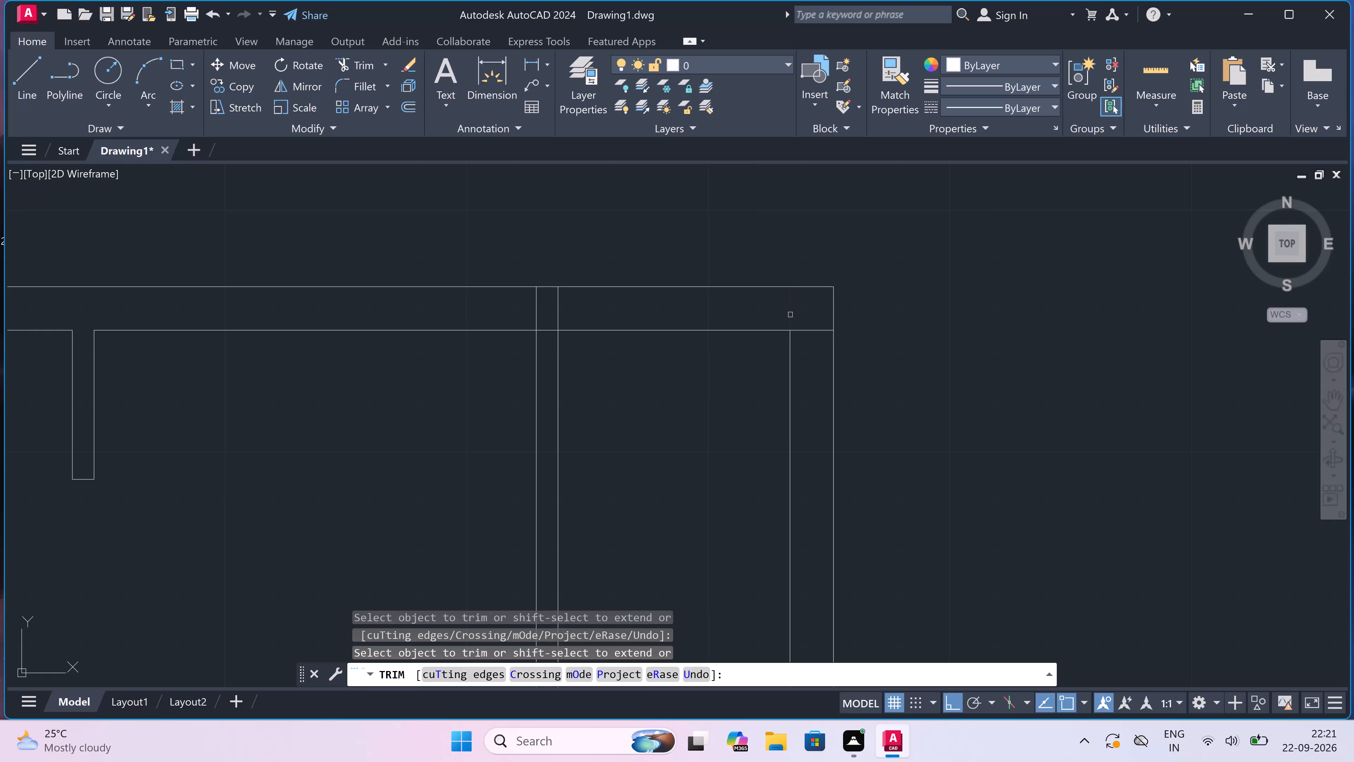
{"action": "left_click", "coordinate": [804, 334]}
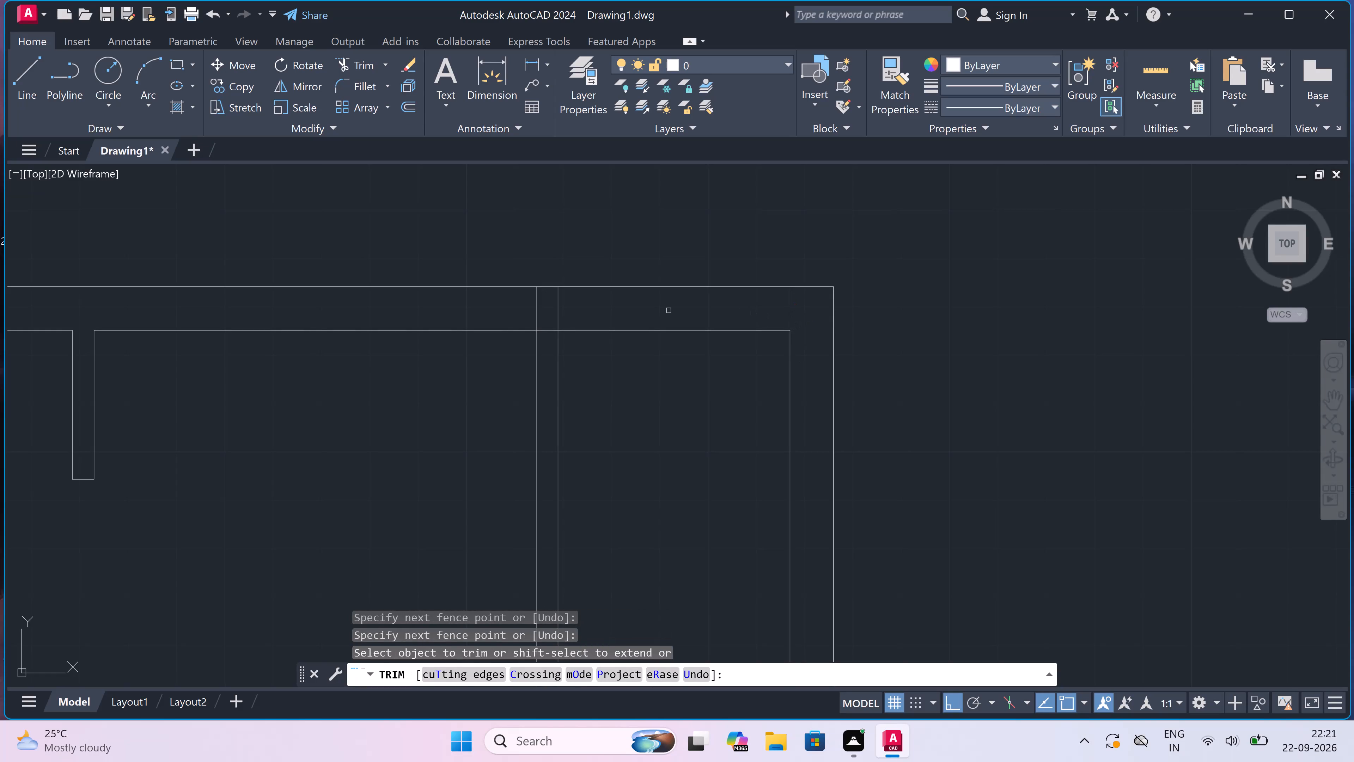
Trim the upper right partition's two lines inside the top wall, and the wall's inner line between them.
{"action": "scroll", "coordinate": [501, 311], "scroll_direction": "up", "scroll_amount": 2}
{"action": "left_click_drag", "start_coordinate": [502, 310], "coordinate": [530, 310]}
{"action": "left_click_drag", "start_coordinate": [706, 301], "coordinate": [699, 301]}
{"action": "left_click", "coordinate": [583, 298]}
{"action": "left_click", "coordinate": [613, 317]}
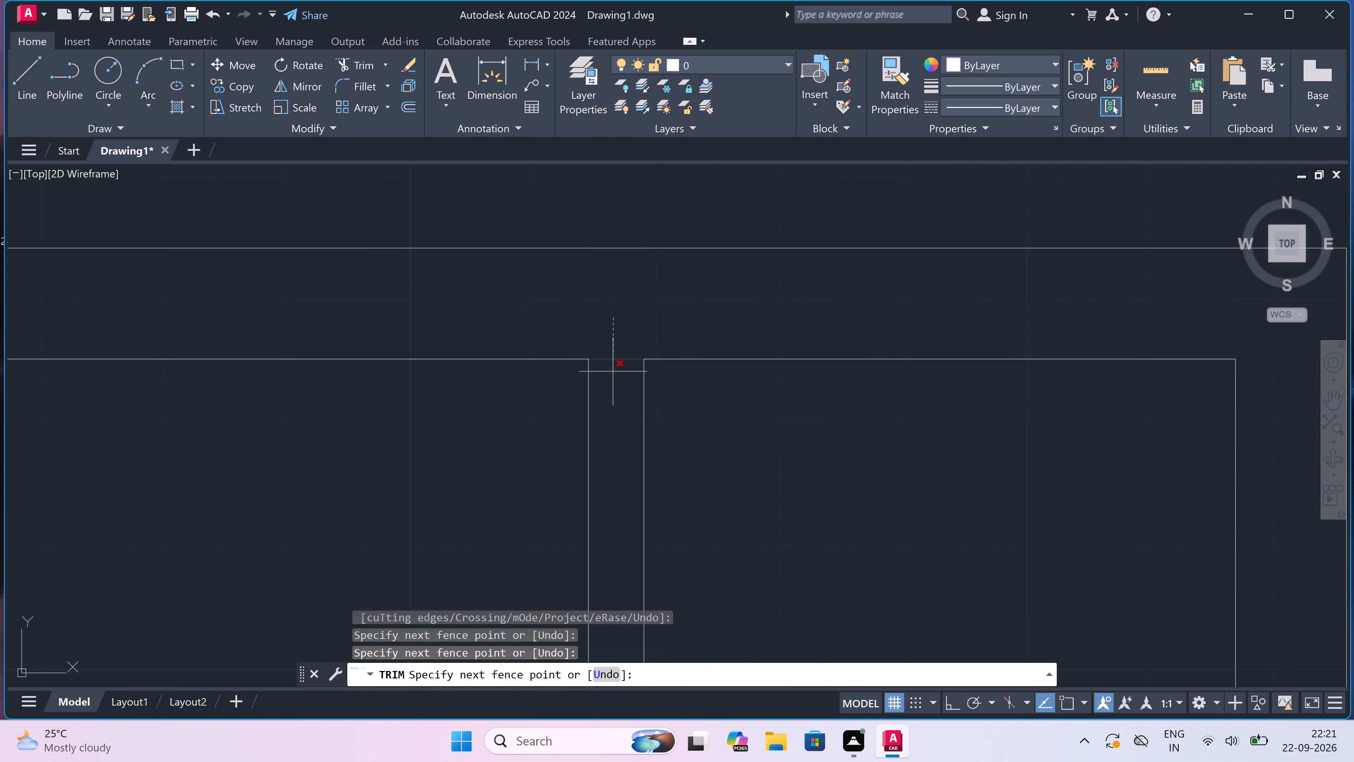
{"action": "left_click", "coordinate": [612, 389]}
{"action": "scroll", "coordinate": [614, 378], "scroll_direction": "down", "scroll_amount": 8}
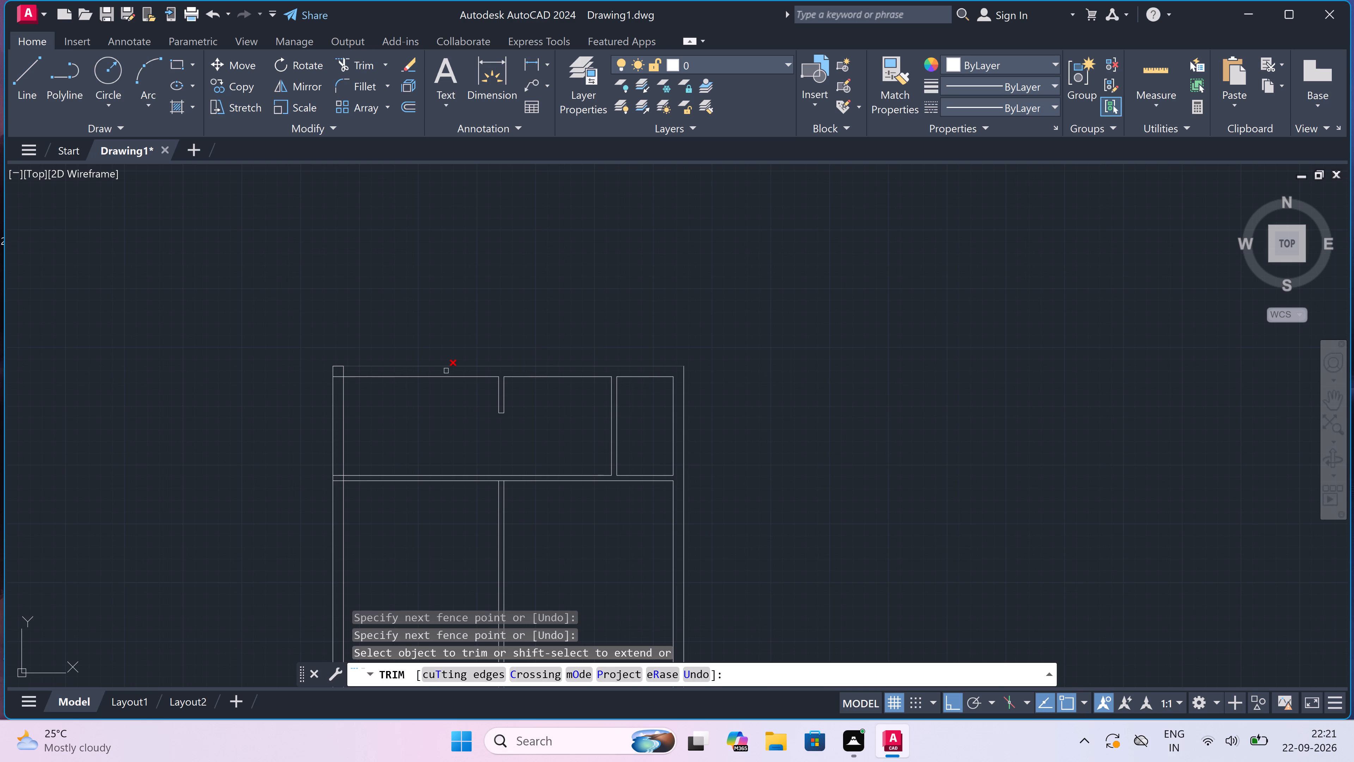
Trim the overlapping inner wall lines at the top left corner of the outer walls.
{"action": "scroll", "coordinate": [291, 345], "scroll_direction": "up", "scroll_amount": 3}
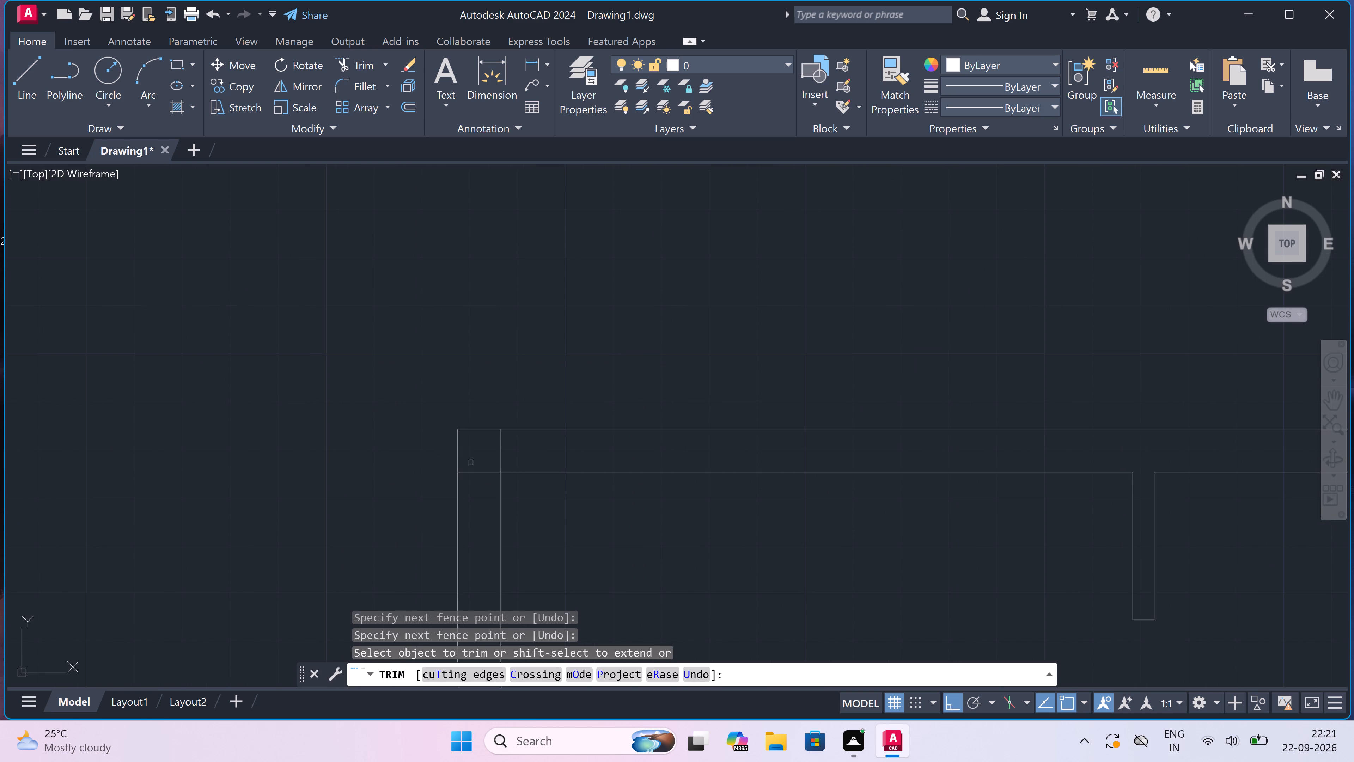
{"action": "scroll", "coordinate": [471, 462], "scroll_direction": "up", "scroll_amount": 2}
{"action": "left_click_drag", "start_coordinate": [471, 462], "coordinate": [472, 470]}
{"action": "left_click", "coordinate": [473, 522]}
{"action": "left_click_drag", "start_coordinate": [499, 426], "coordinate": [508, 426]}
{"action": "left_click", "coordinate": [634, 411]}
{"action": "scroll", "coordinate": [559, 351], "scroll_direction": "down", "scroll_amount": 3}
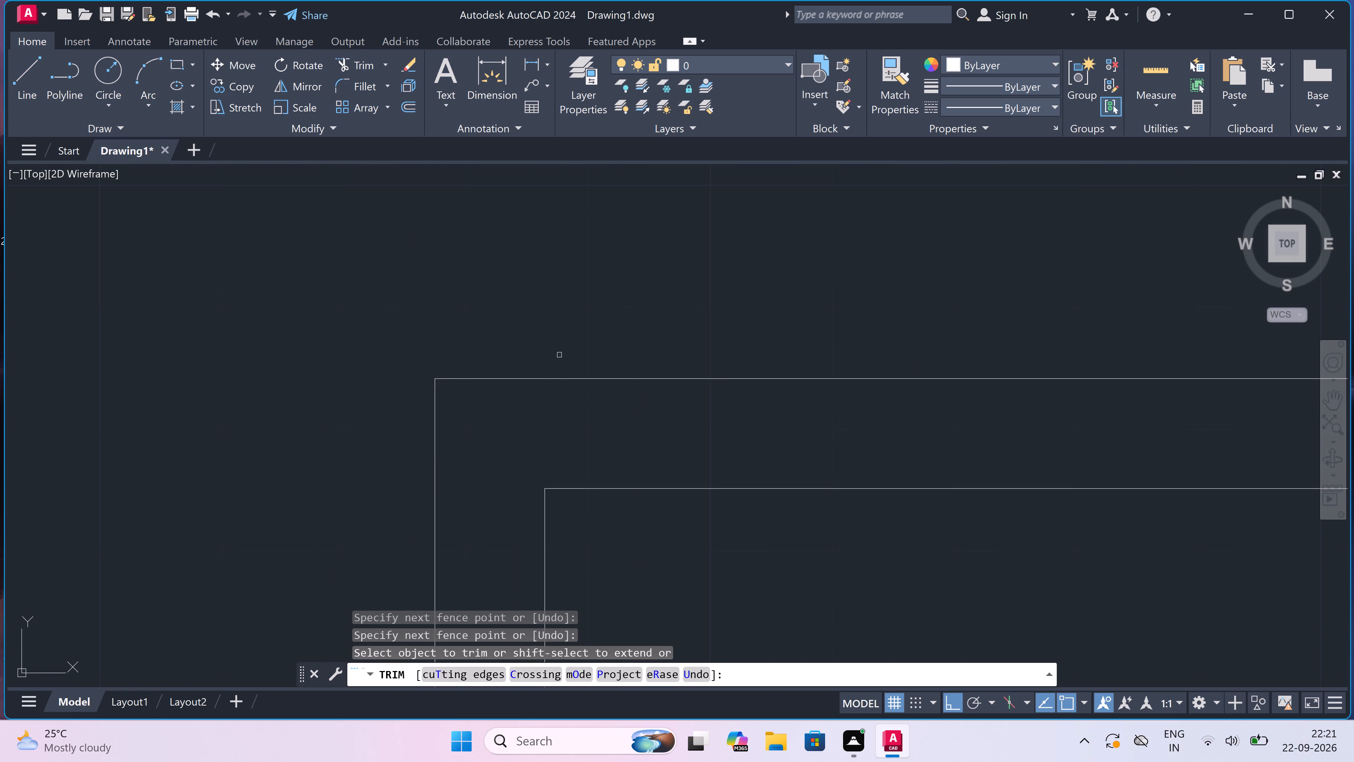
{"action": "scroll", "coordinate": [559, 347], "scroll_direction": "down", "scroll_amount": 2}
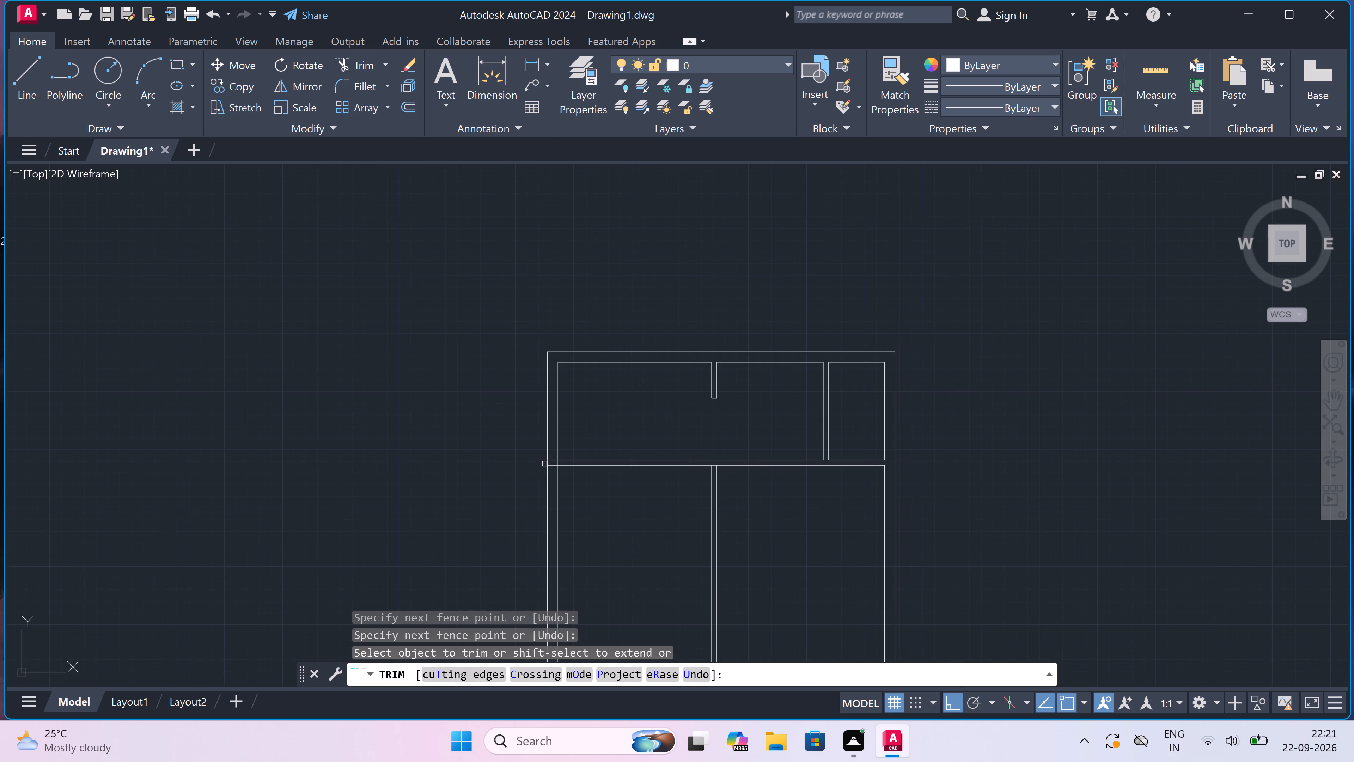
Trim the first horizontal partition's lines inside the left wall, and the wall's inner line across the partition's thickness.
{"action": "scroll", "coordinate": [539, 475], "scroll_direction": "up", "scroll_amount": 3}
{"action": "scroll", "coordinate": [615, 436], "scroll_direction": "up", "scroll_amount": 2}
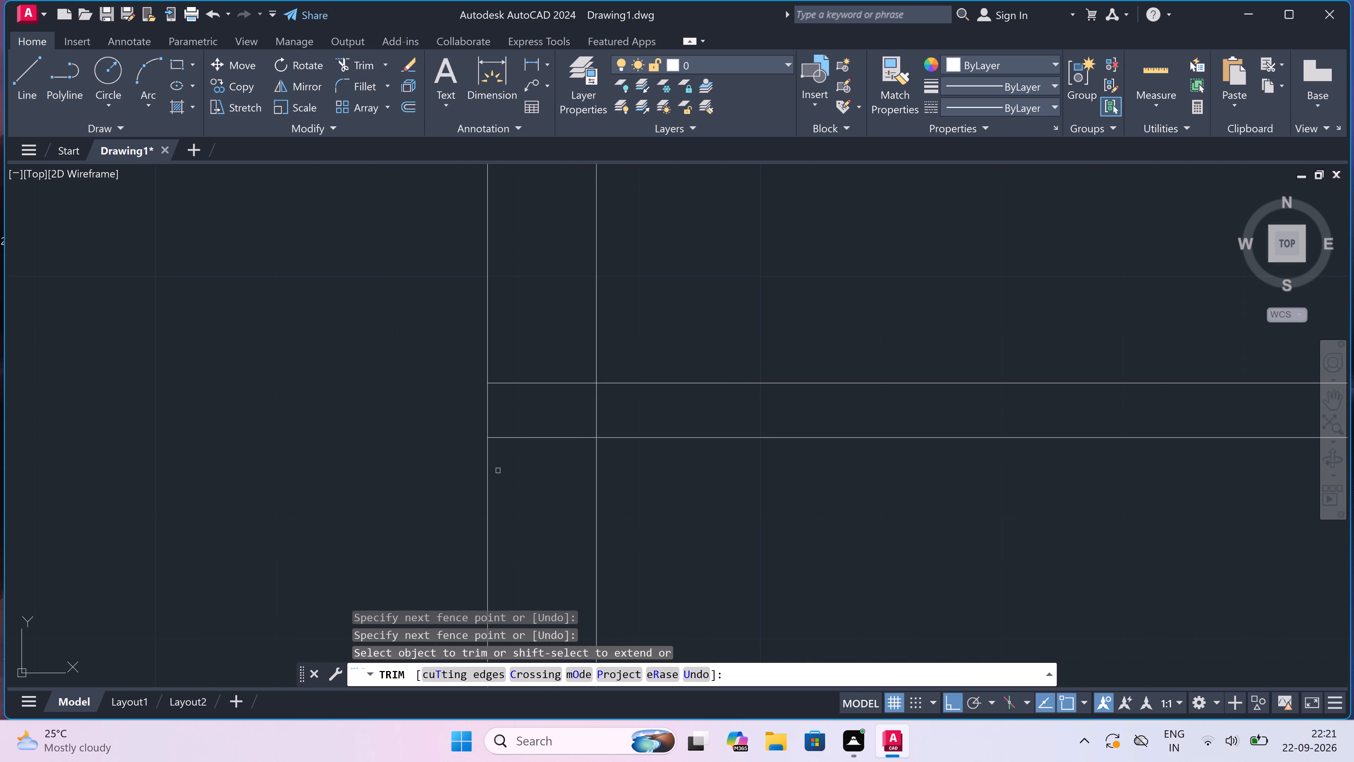
{"action": "left_click", "coordinate": [548, 454]}
{"action": "left_click", "coordinate": [554, 337]}
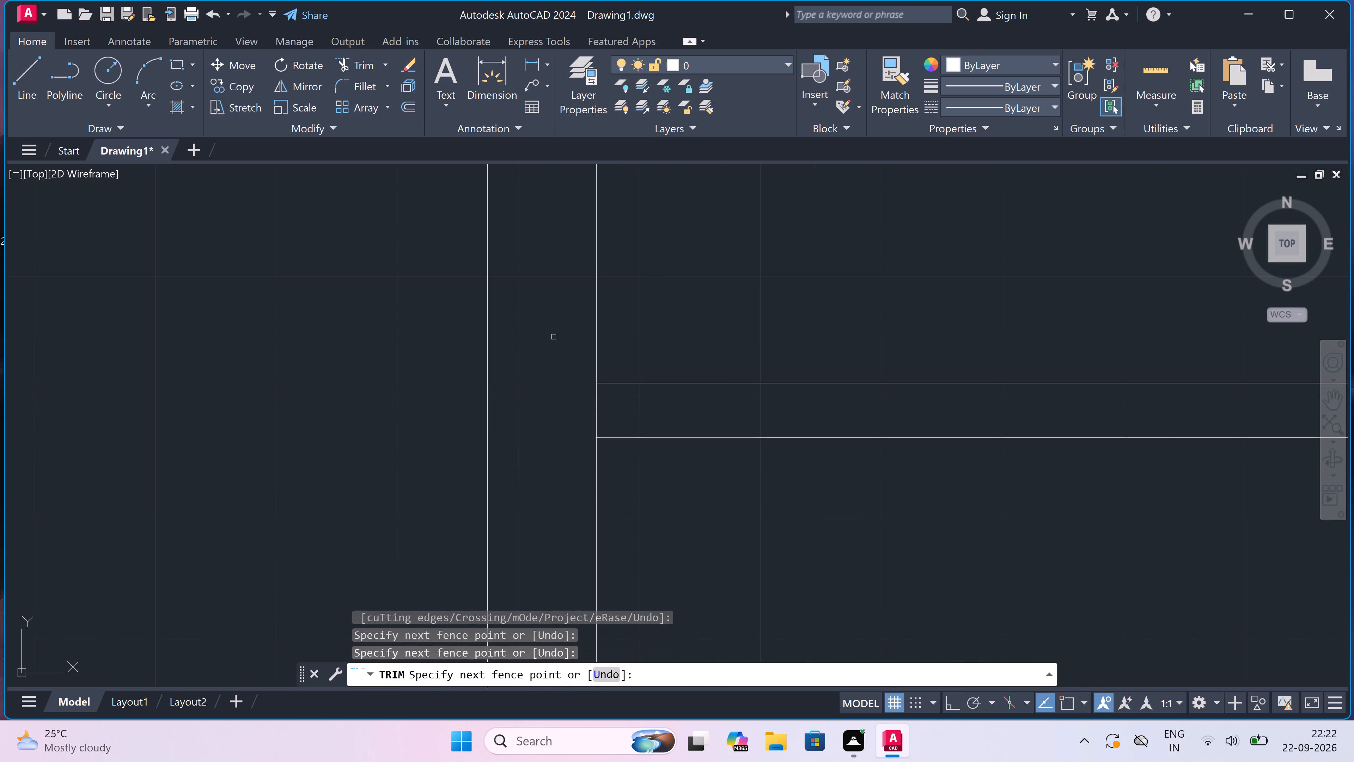
{"action": "left_click", "coordinate": [603, 404]}
{"action": "left_click", "coordinate": [576, 403]}
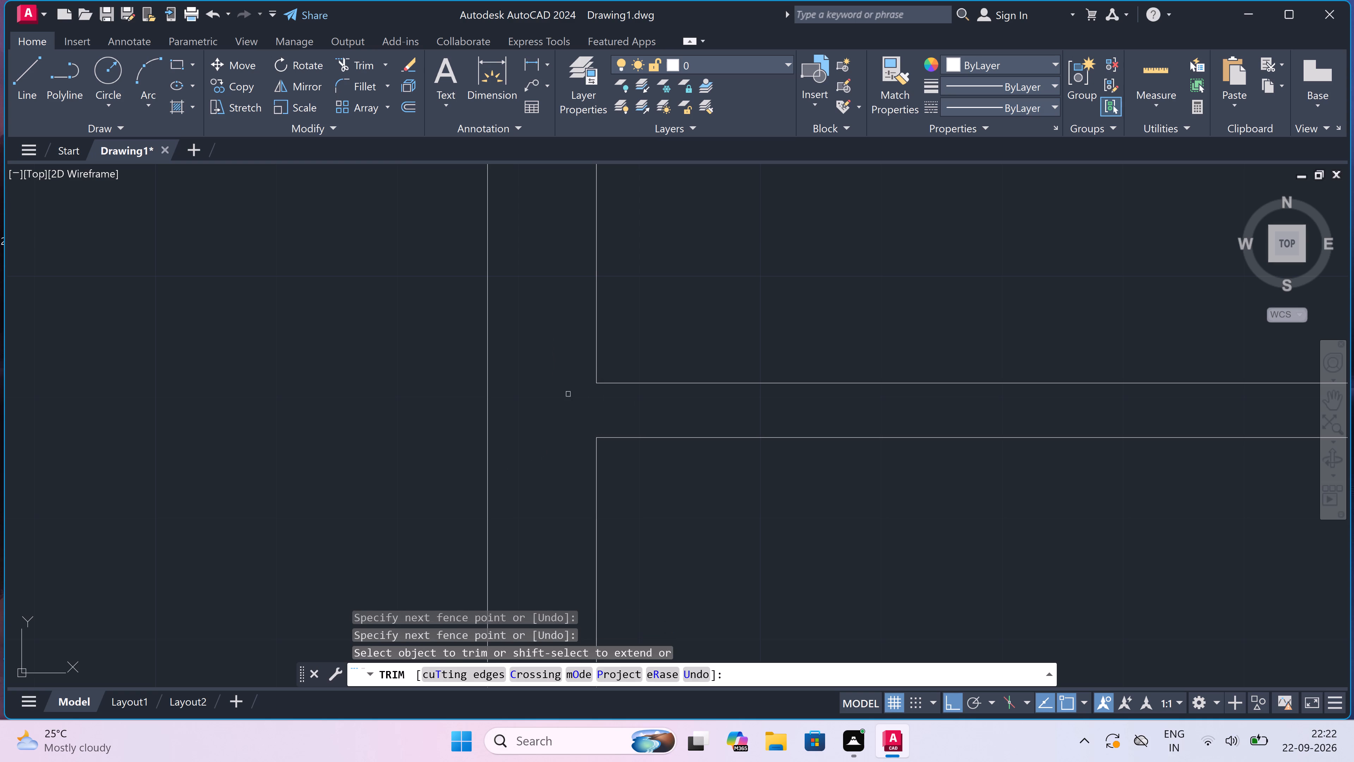
{"action": "scroll", "coordinate": [565, 388], "scroll_direction": "down", "scroll_amount": 7}
{"action": "scroll", "coordinate": [490, 391], "scroll_direction": "up", "scroll_amount": 2}
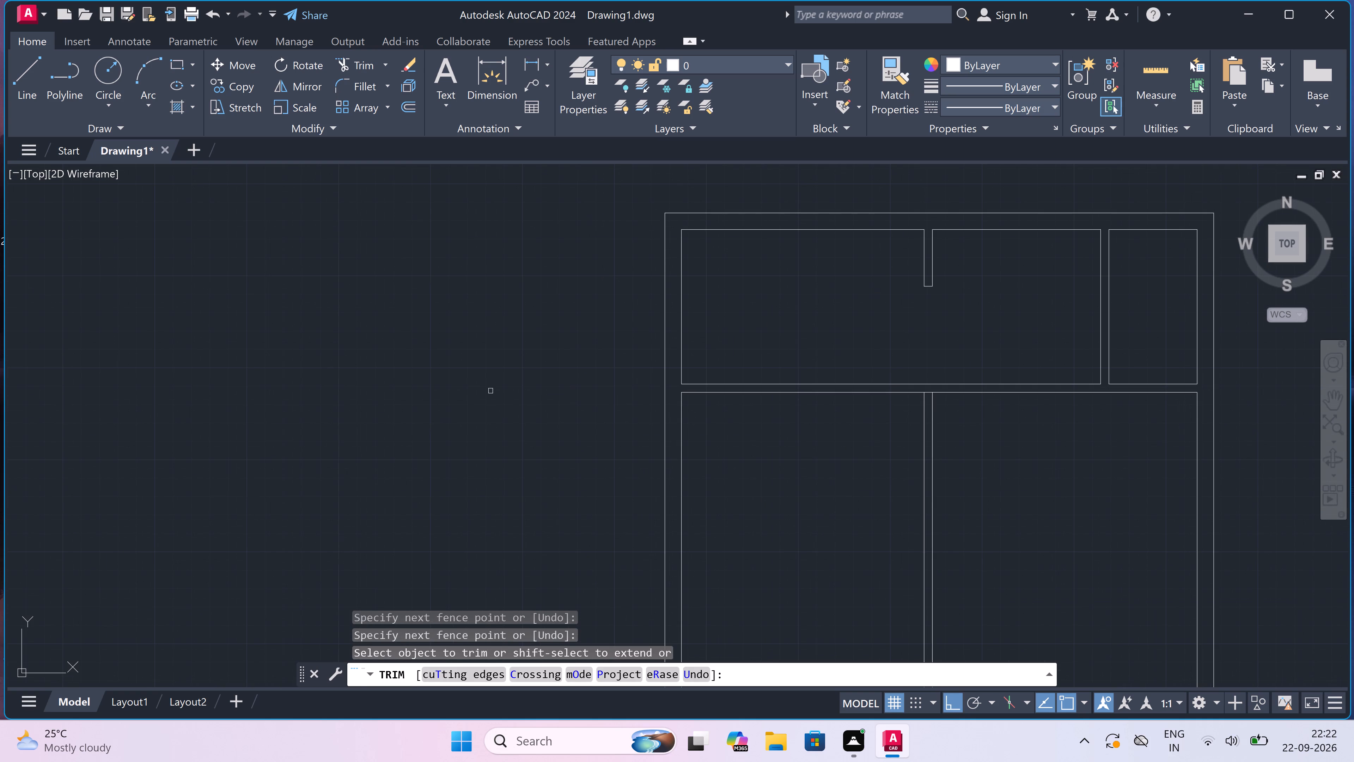
{"action": "key", "text": "Escape"}
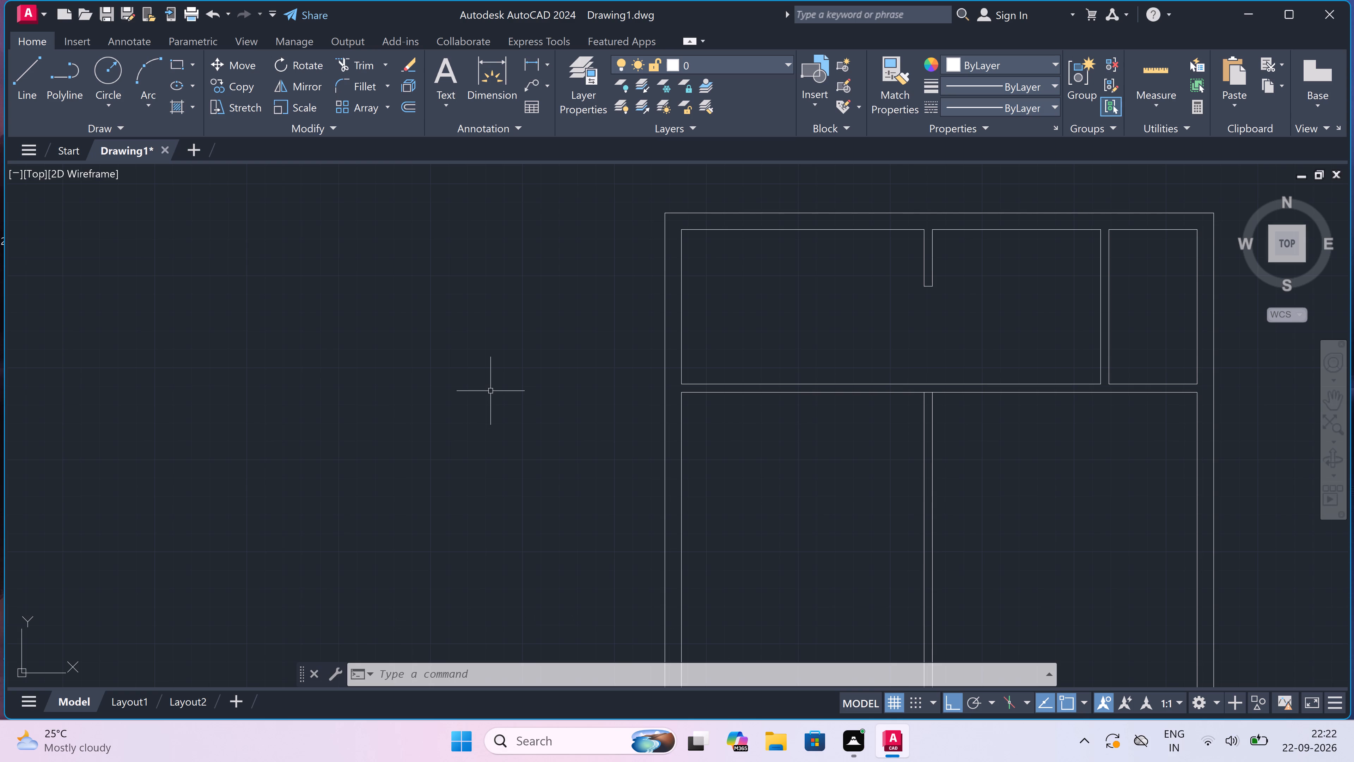
Offset the first horizontal partition's lower line 12' downward to start a new horizontal partition.
{"action": "scroll", "coordinate": [512, 379], "scroll_direction": "down", "scroll_amount": 2}
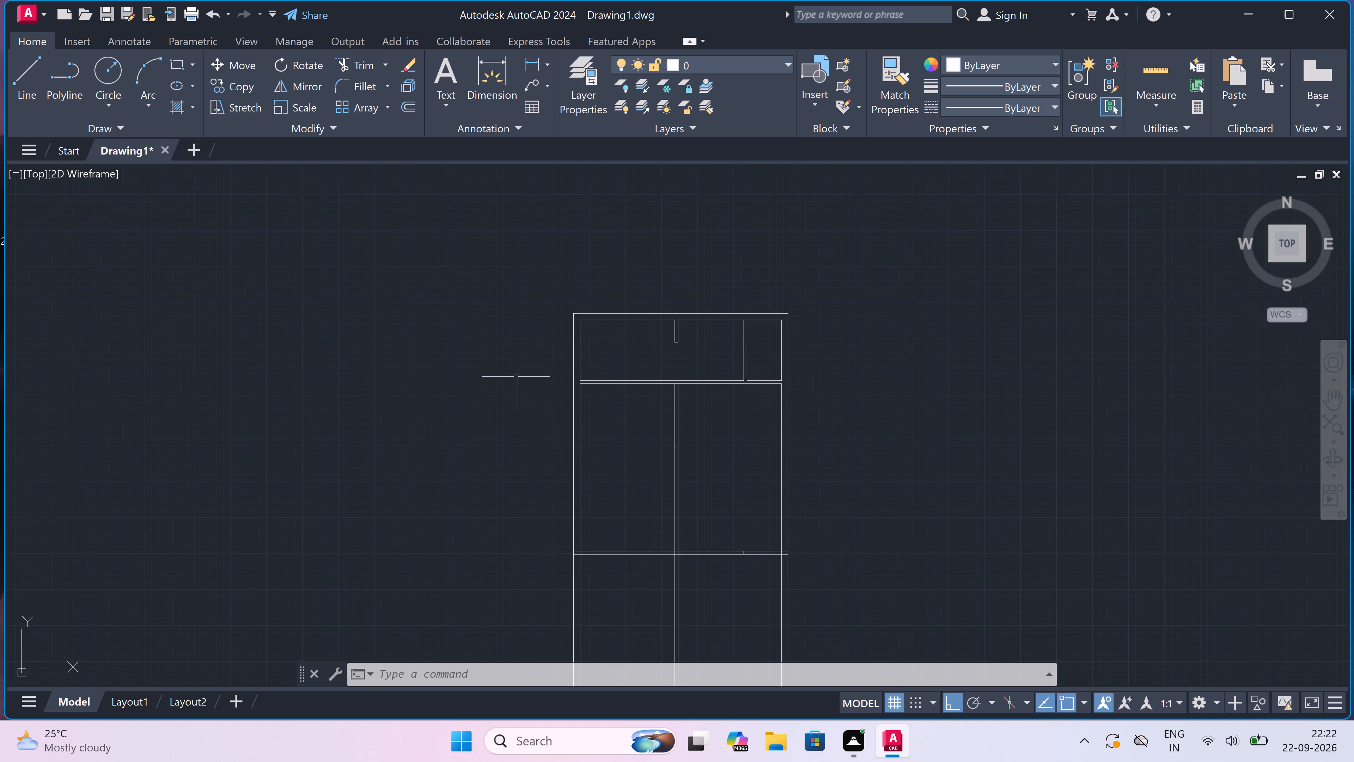
{"action": "scroll", "coordinate": [687, 425], "scroll_direction": "up", "scroll_amount": 1}
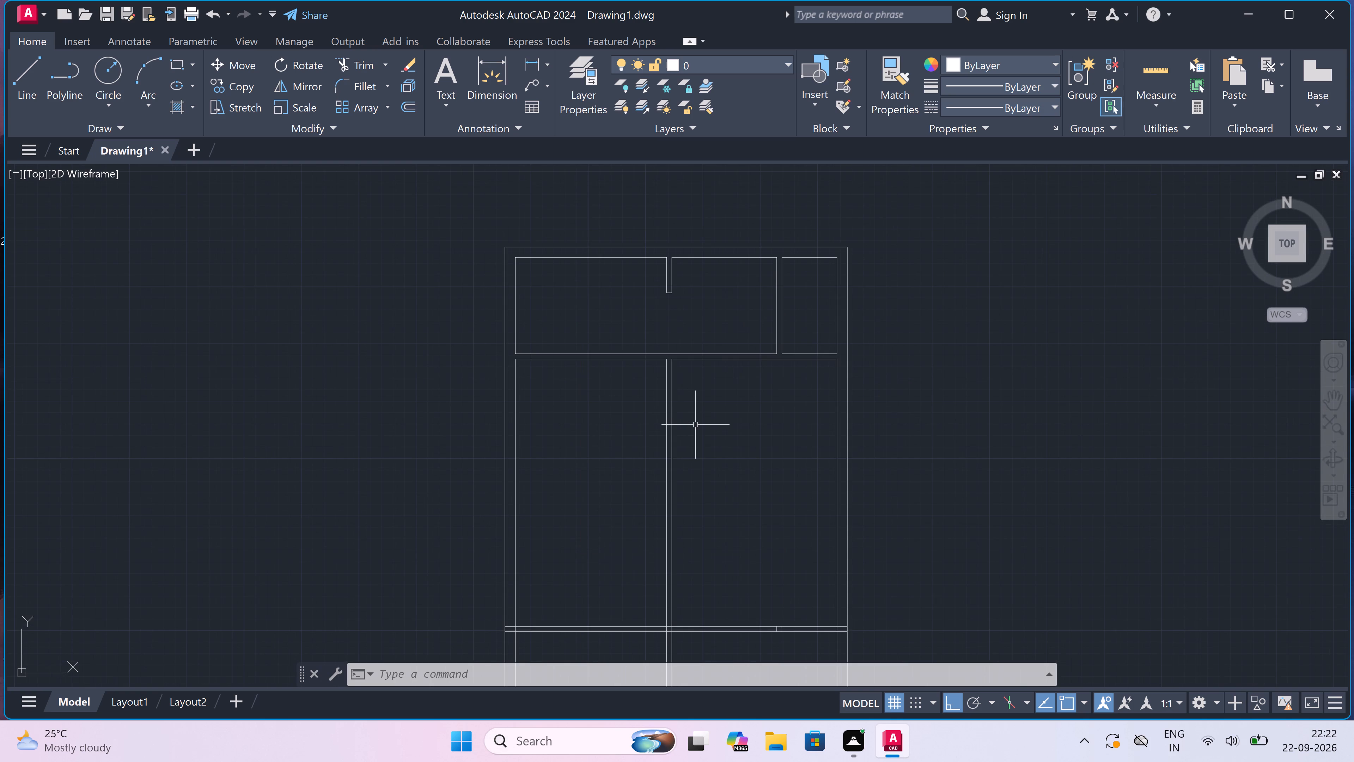
{"action": "scroll", "coordinate": [704, 433], "scroll_direction": "down", "scroll_amount": 1}
{"action": "scroll", "coordinate": [756, 410], "scroll_direction": "up", "scroll_amount": 2}
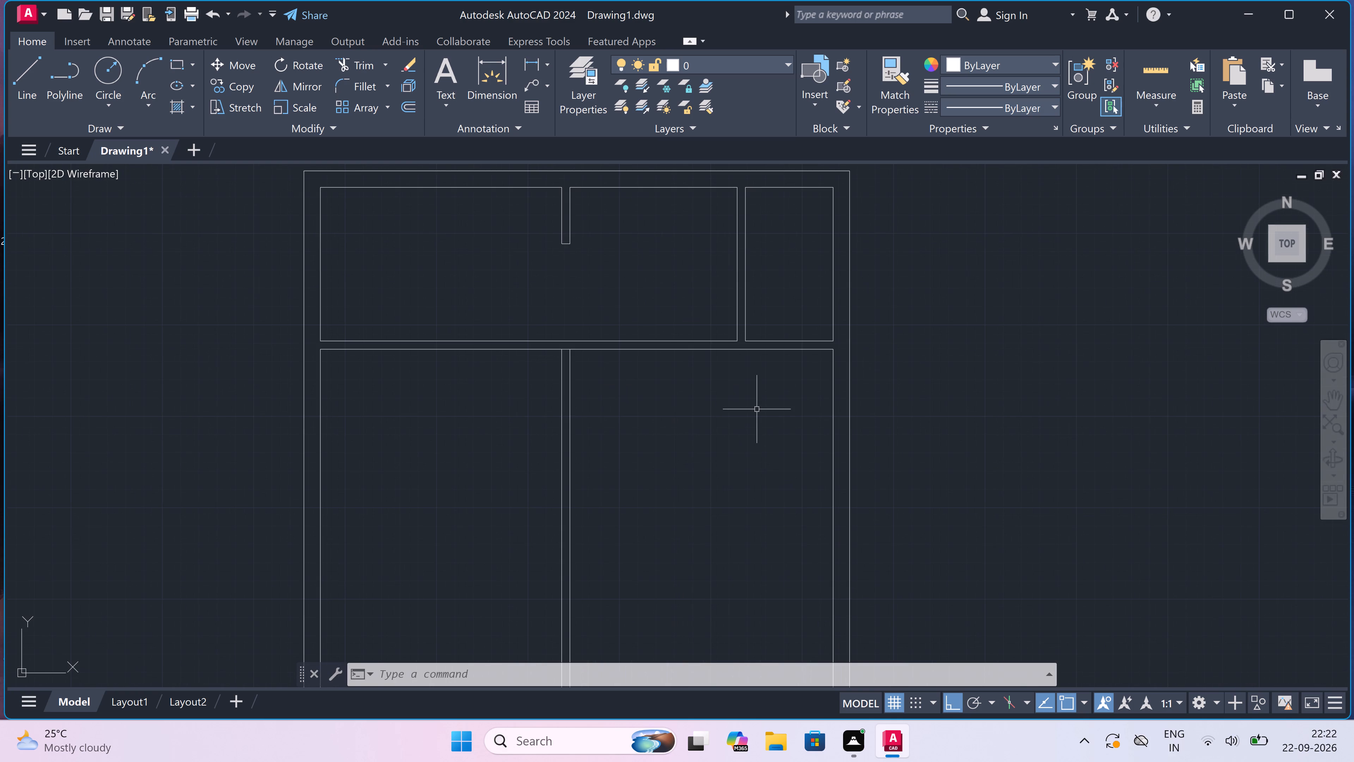
{"action": "type", "text": "o"}
{"action": "key", "text": "space"}
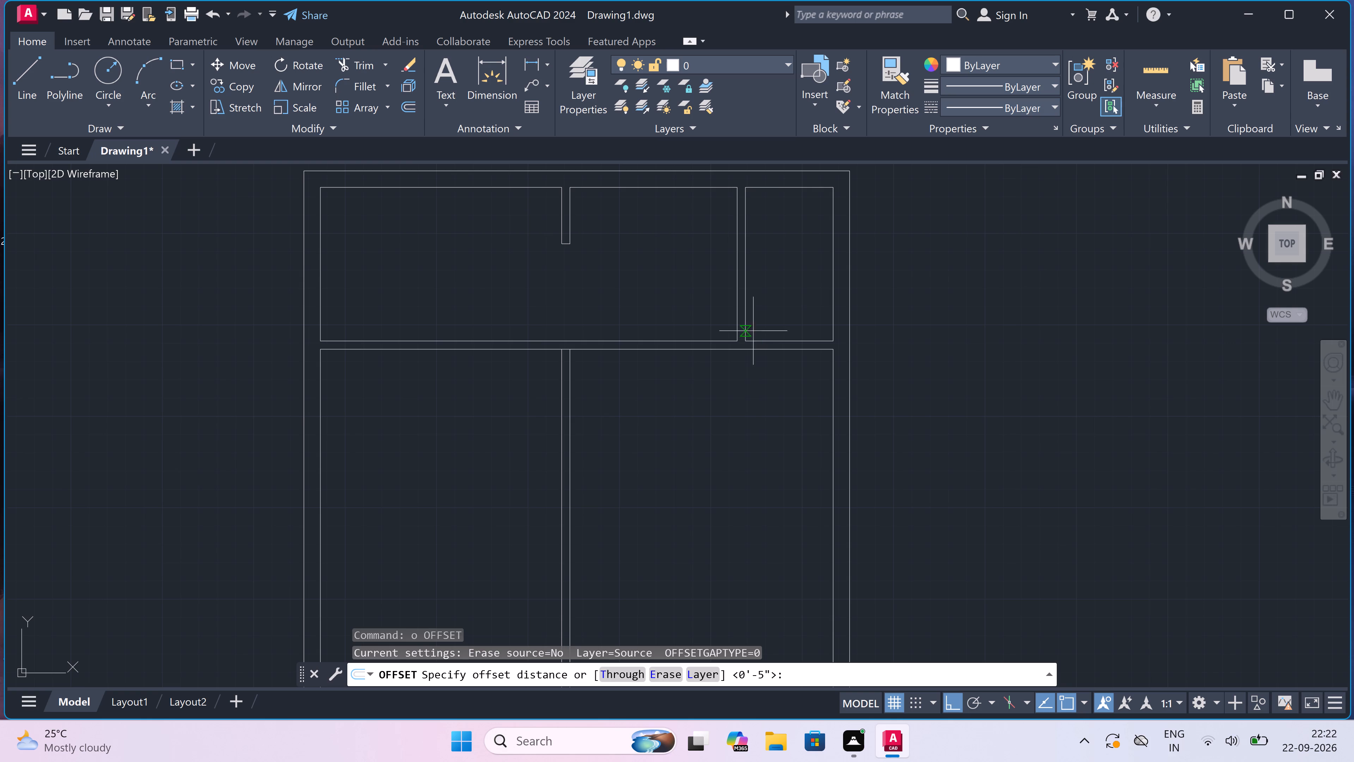
{"action": "left_click_drag", "start_coordinate": [718, 350], "coordinate": [718, 364]}
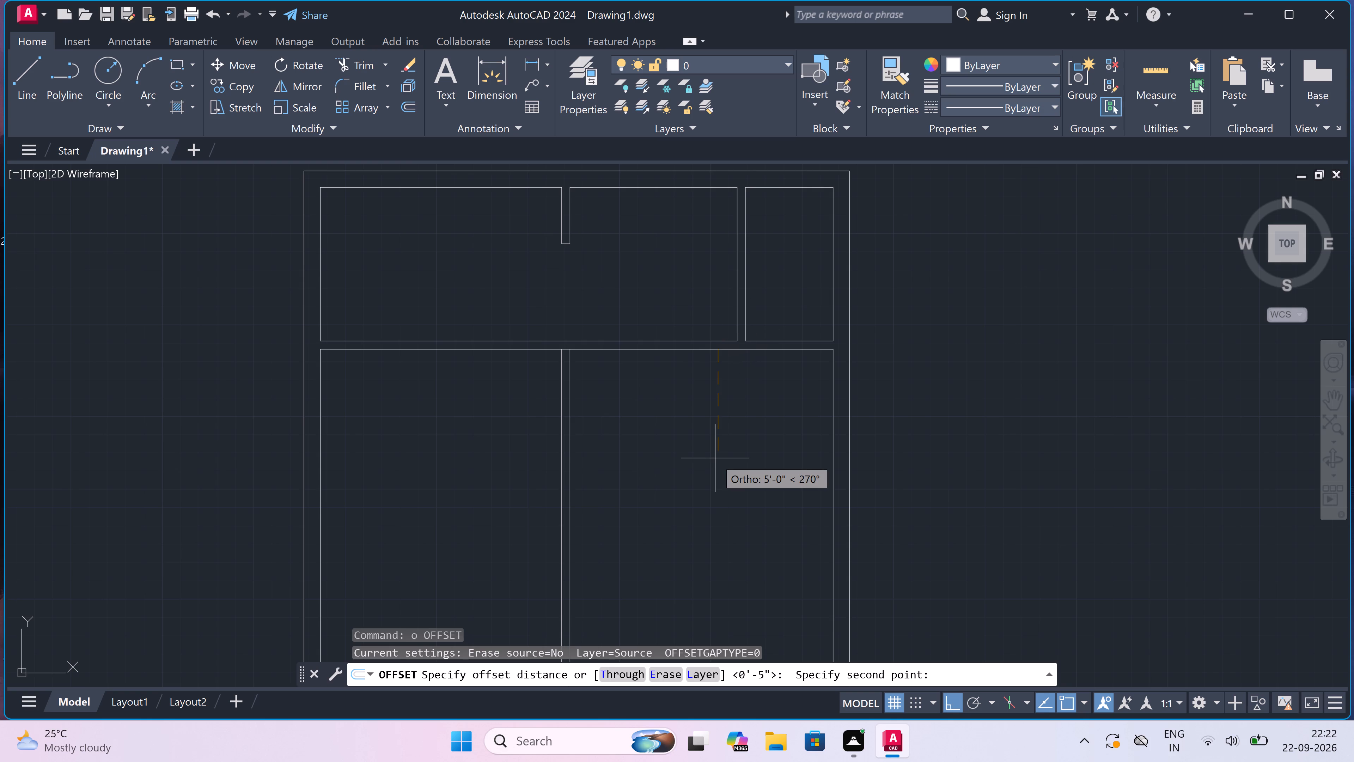
{"action": "type", "text": "12'"}
{"action": "key", "text": "space"}
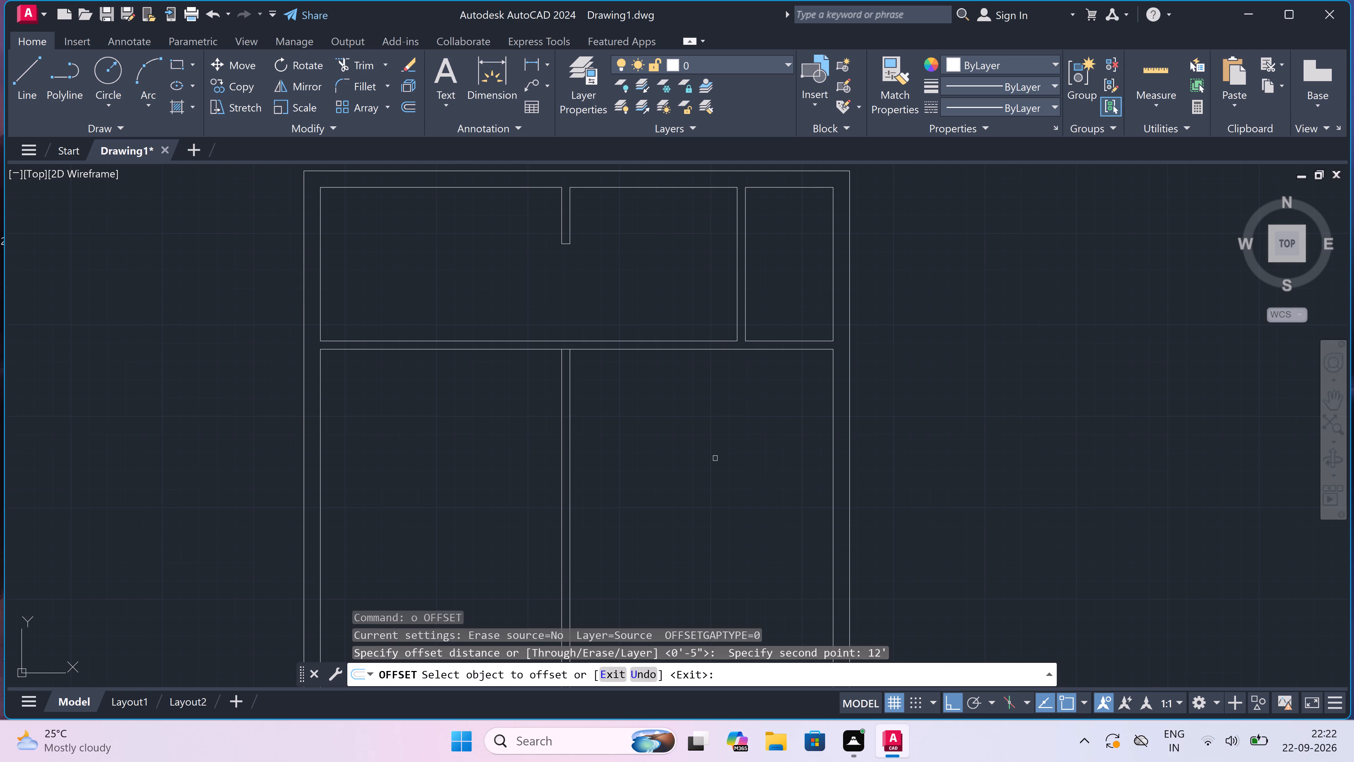
{"action": "left_click_drag", "start_coordinate": [689, 351], "coordinate": [665, 428]}
{"action": "left_click", "coordinate": [663, 471]}
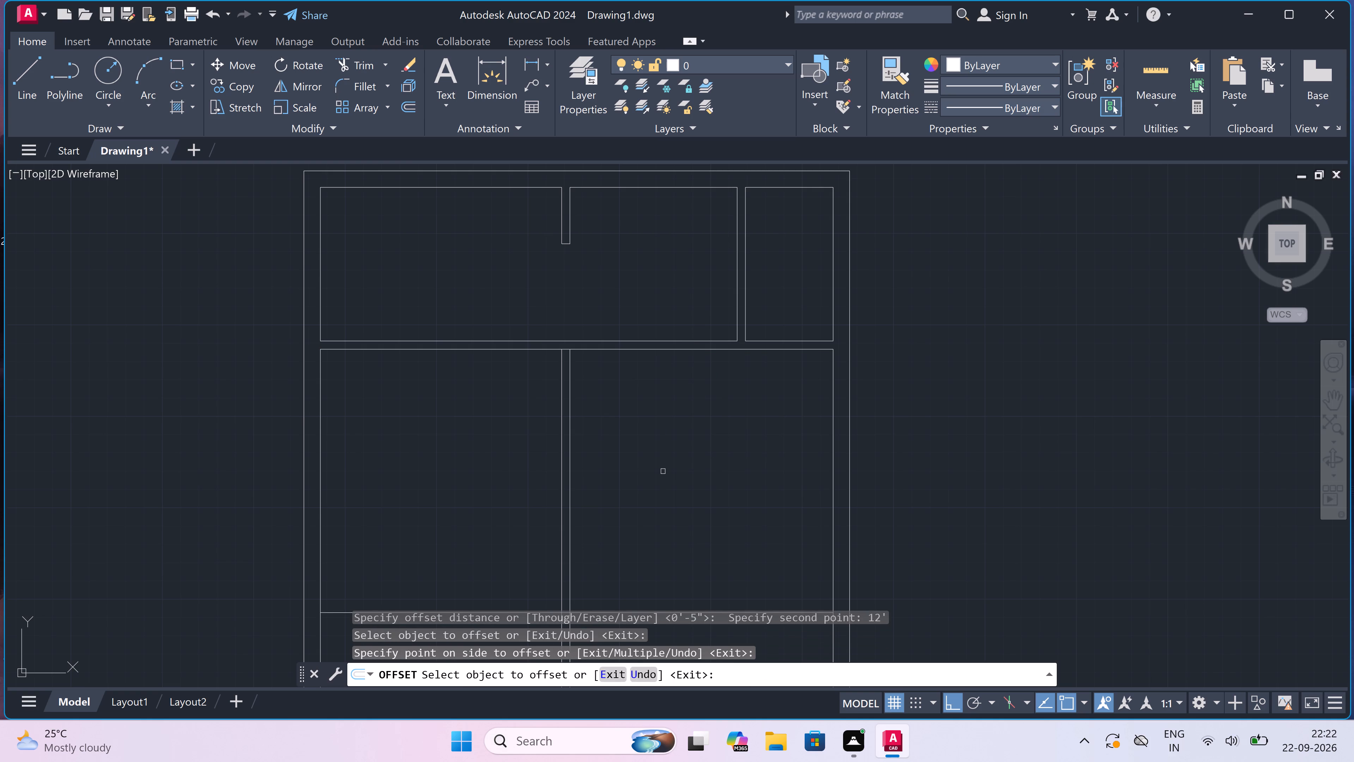
{"action": "scroll", "coordinate": [675, 487], "scroll_direction": "down", "scroll_amount": 3}
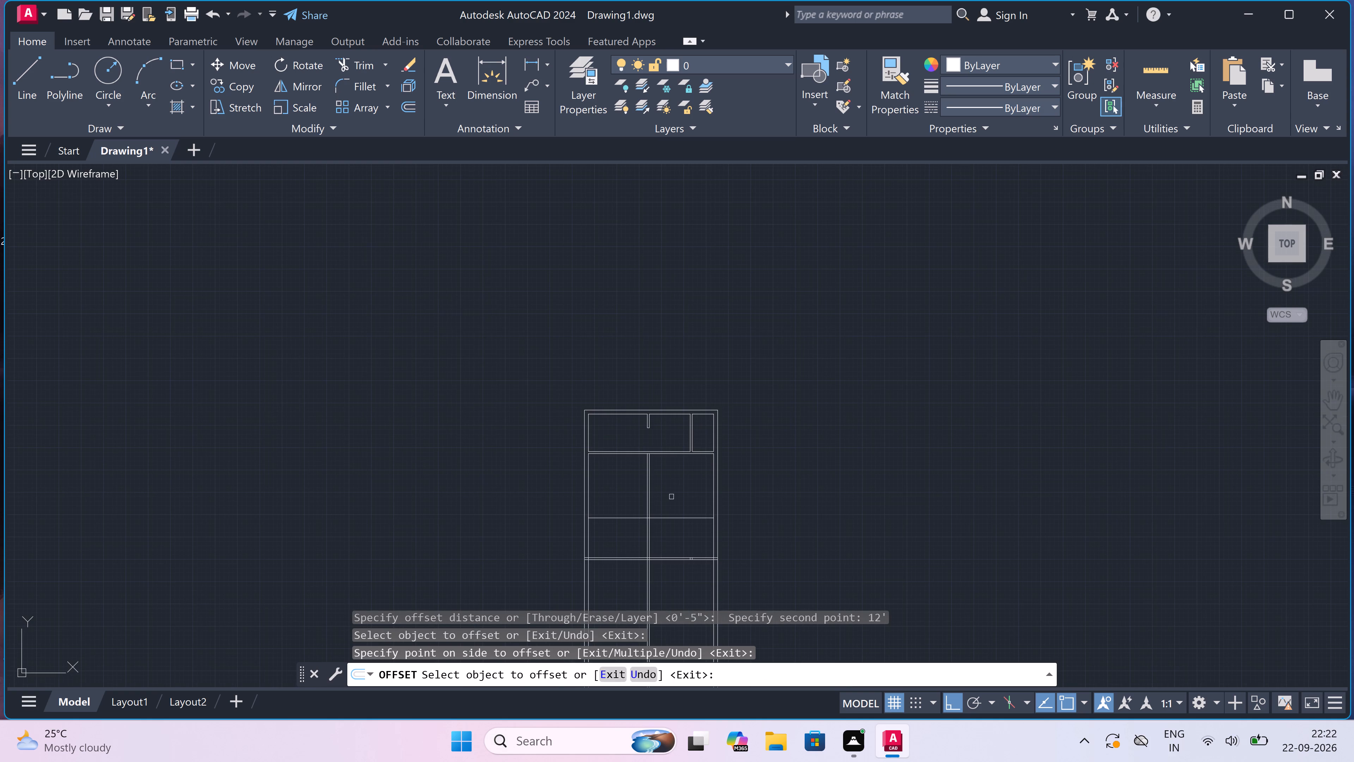
{"action": "scroll", "coordinate": [651, 560], "scroll_direction": "up", "scroll_amount": 3}
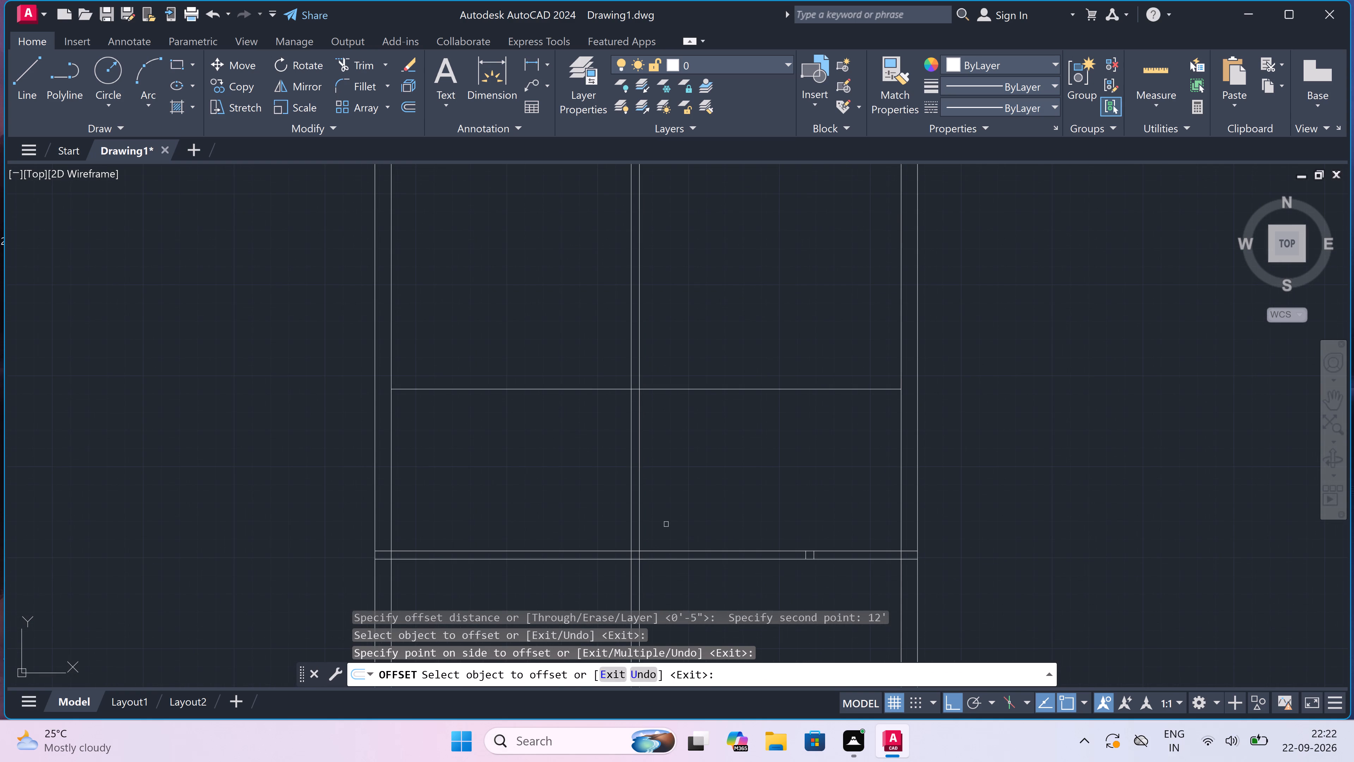
{"action": "scroll", "coordinate": [670, 521], "scroll_direction": "up", "scroll_amount": 1}
{"action": "key", "text": "Escape"}
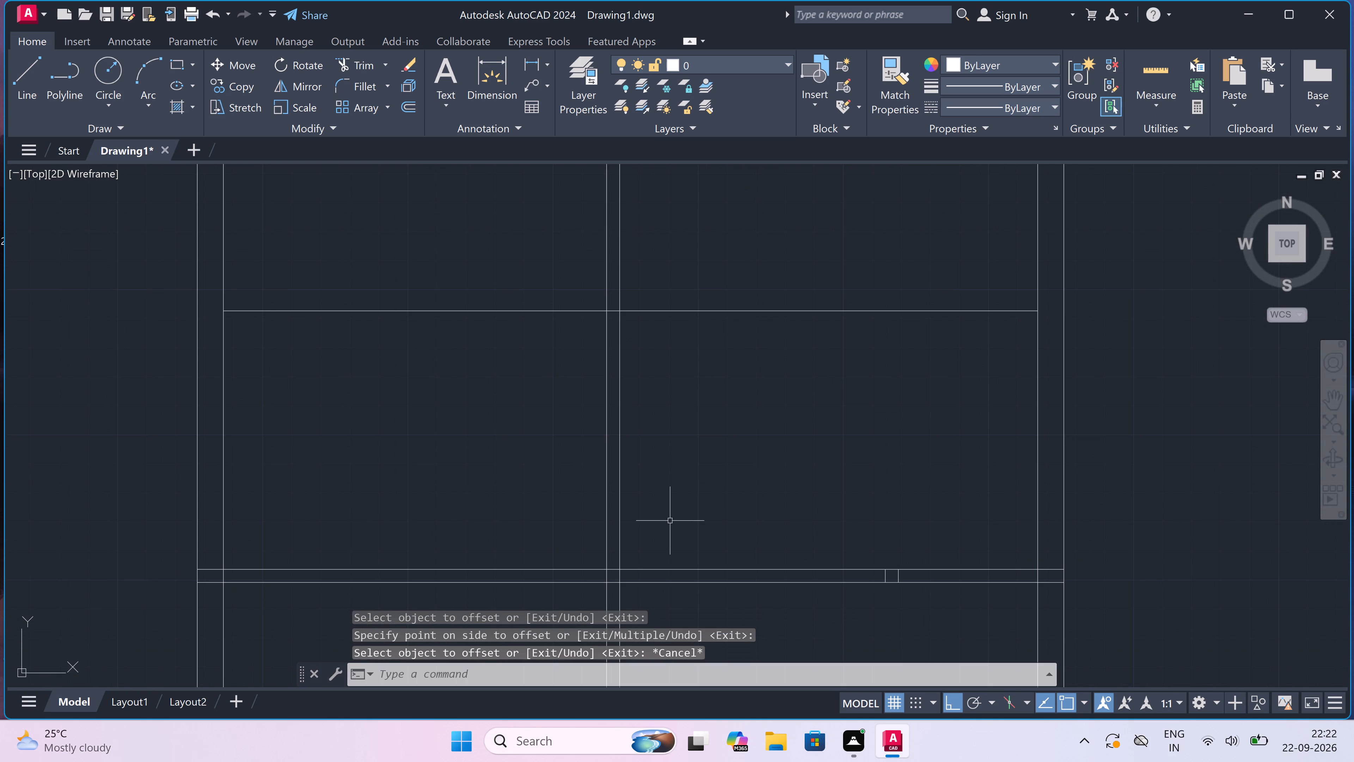
Offset the new horizontal partition line 4.5" downward to give the partition its thickness.
{"action": "type", "text": "o"}
{"action": "key", "text": "space"}
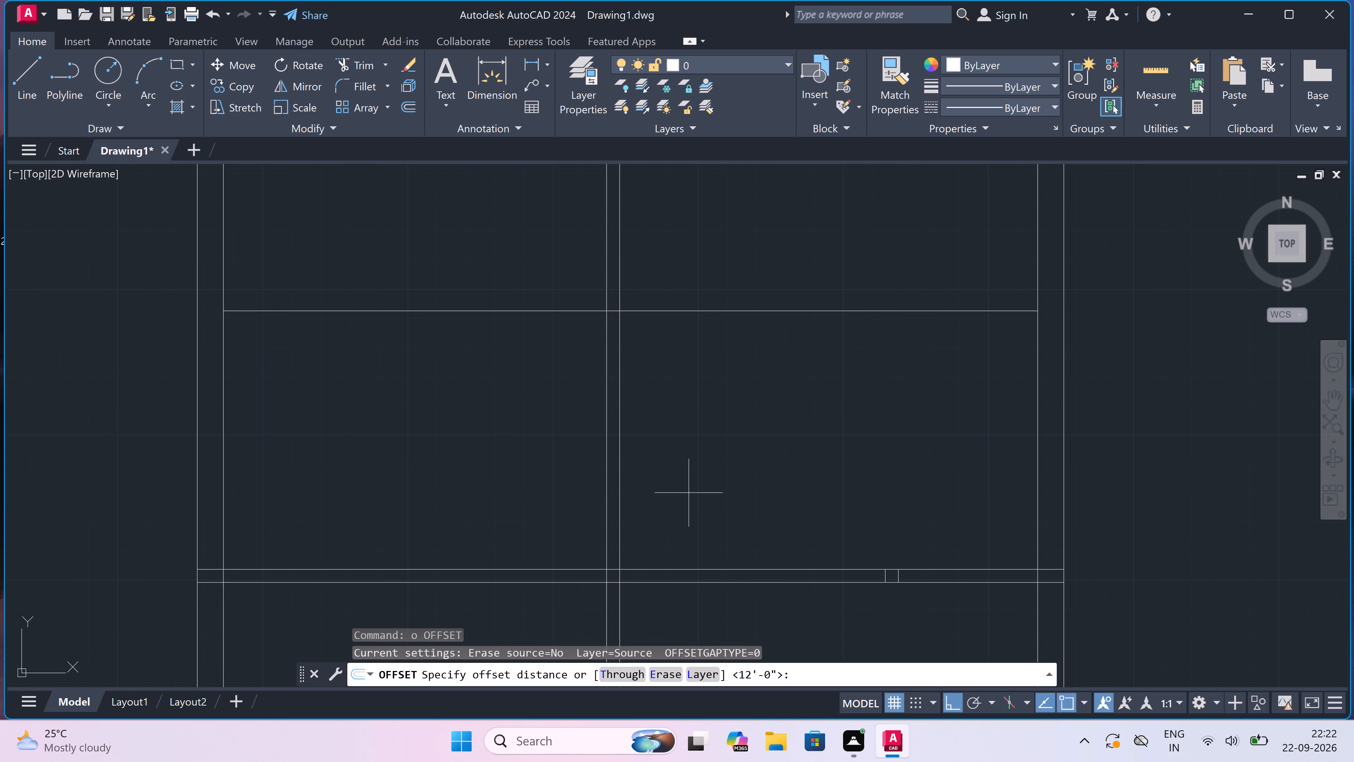
{"action": "left_click", "coordinate": [741, 313]}
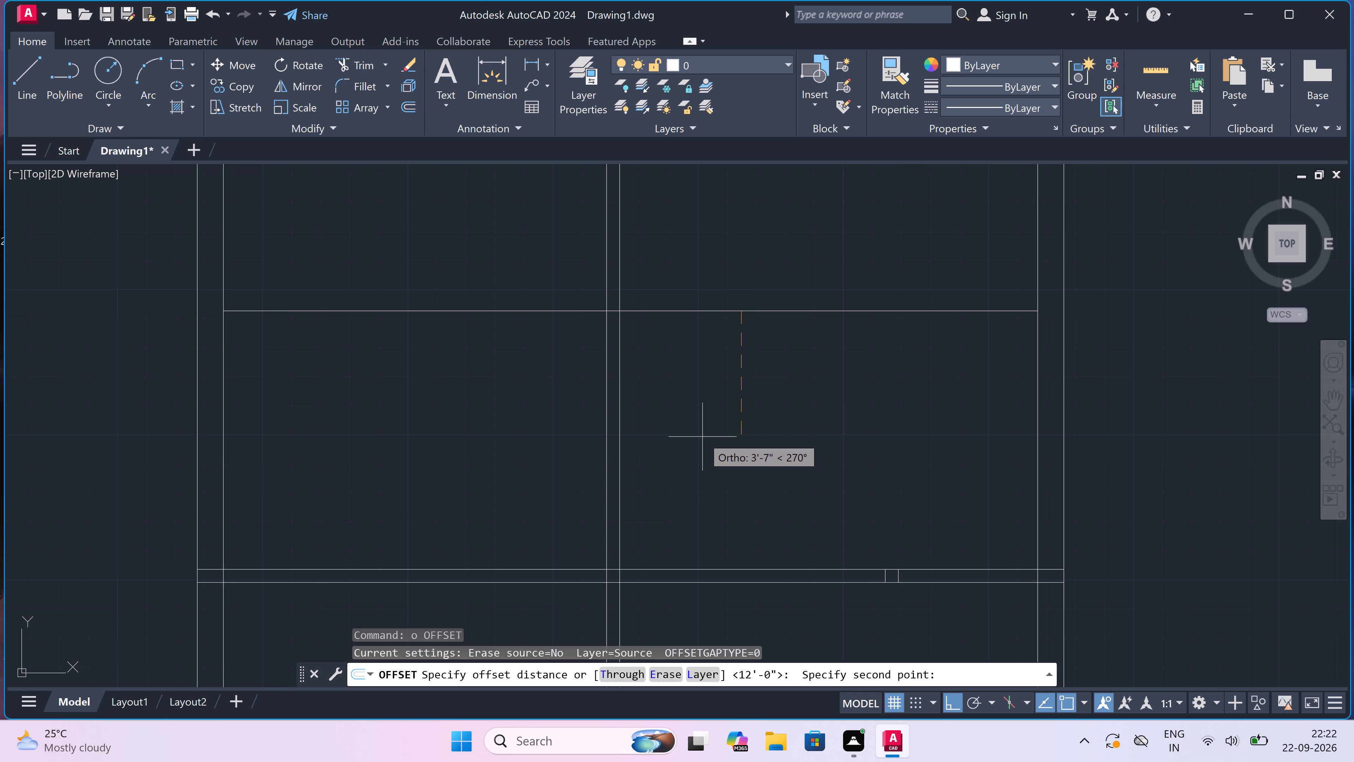
{"action": "type", "text": "4.5"}
{"action": "type", "text": "\""}
{"action": "key", "text": "space"}
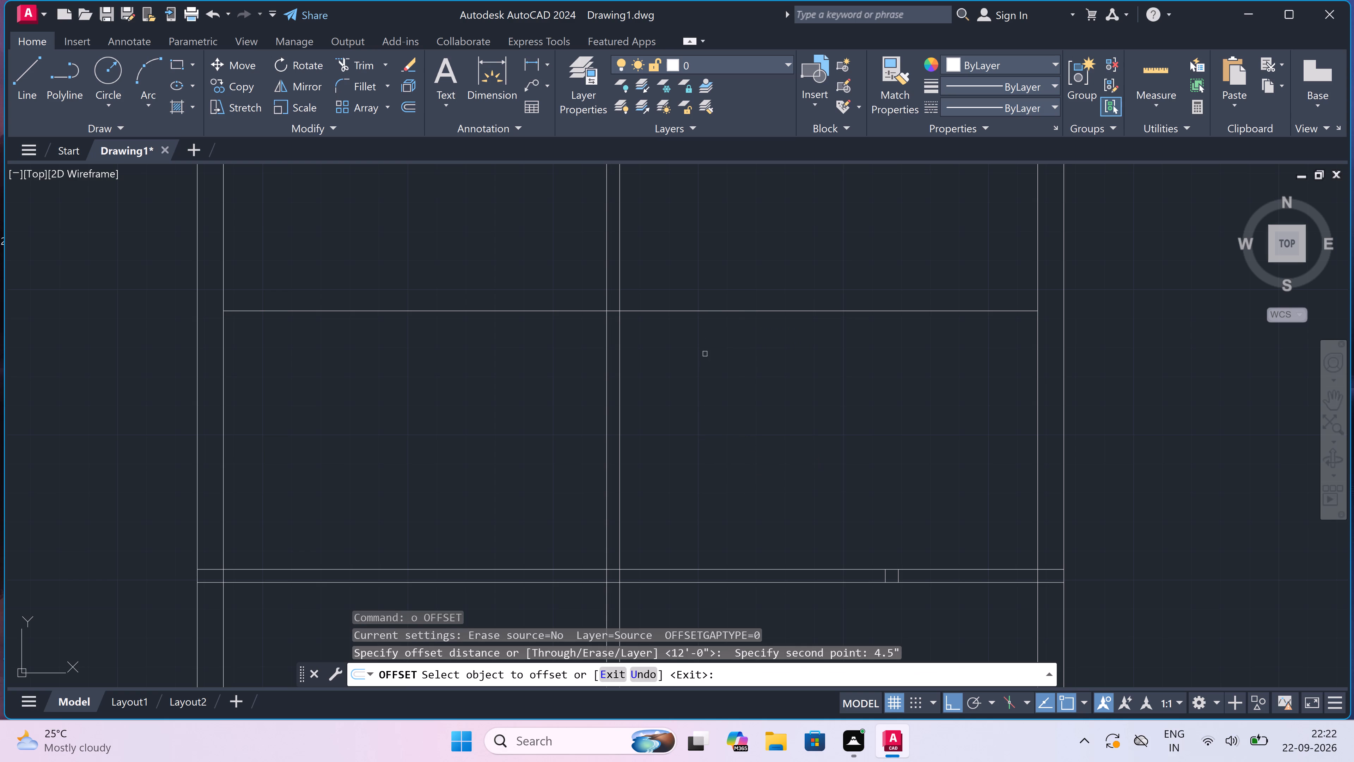
{"action": "left_click", "coordinate": [691, 310]}
{"action": "left_click", "coordinate": [667, 397]}
{"action": "scroll", "coordinate": [667, 395], "scroll_direction": "down", "scroll_amount": 3}
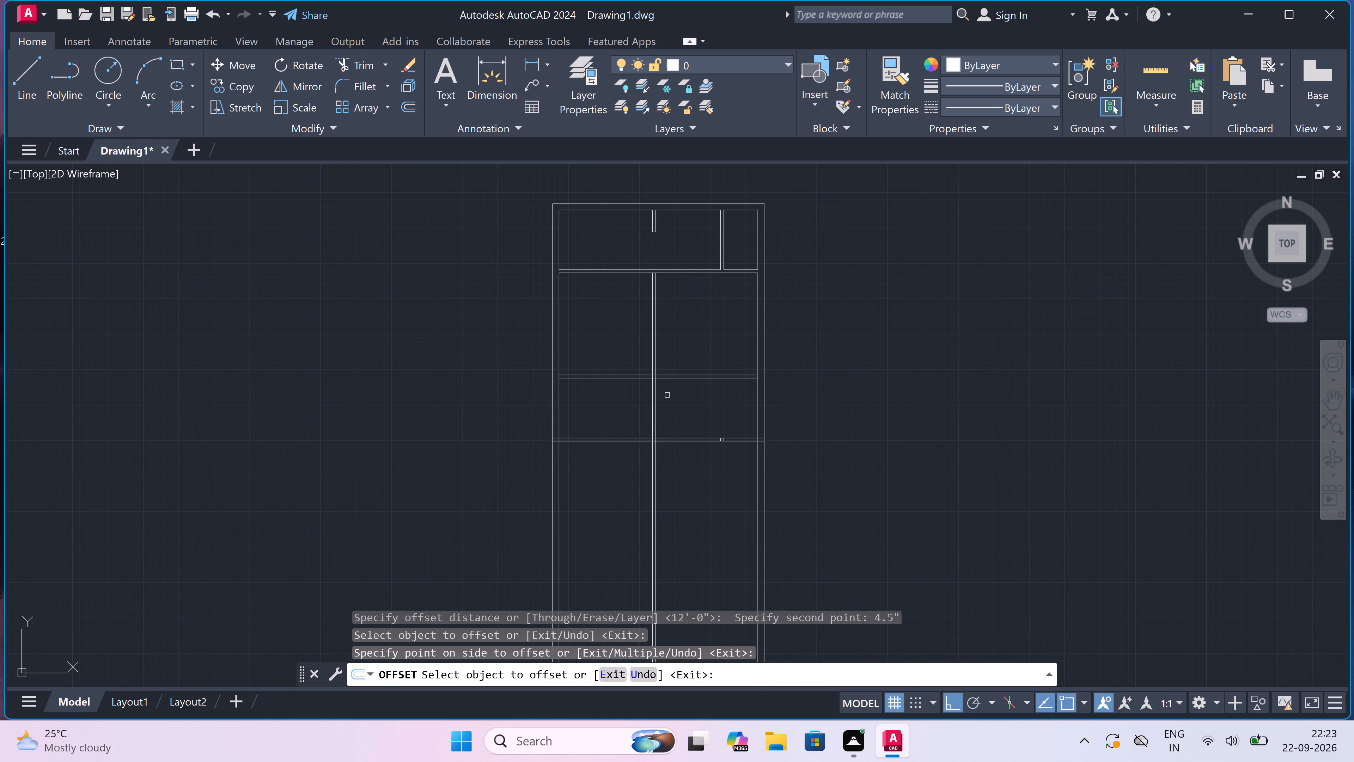
{"action": "scroll", "coordinate": [667, 395], "scroll_direction": "down", "scroll_amount": 1}
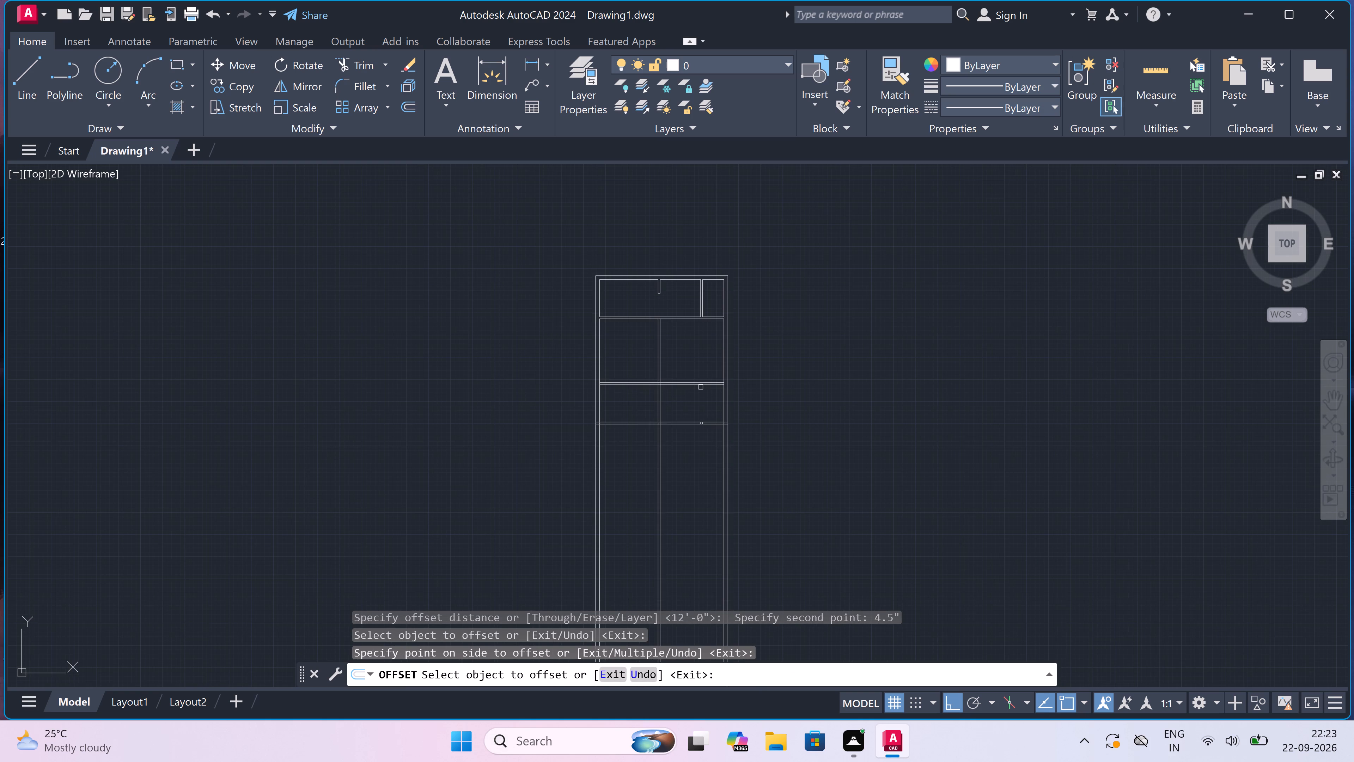
{"action": "scroll", "coordinate": [701, 387], "scroll_direction": "up", "scroll_amount": 2}
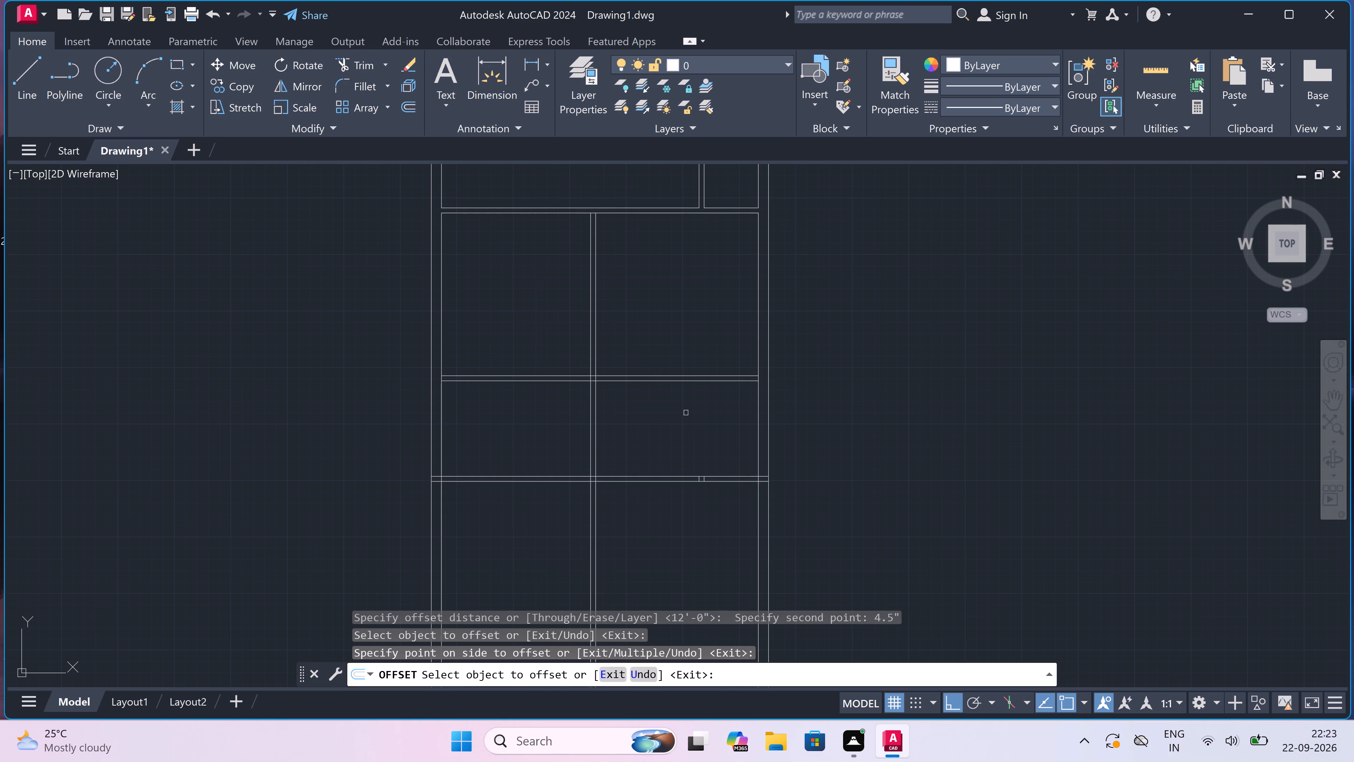
{"action": "key", "text": "Escape"}
Trim away the lower horizontal partition between the central vertical partition and the right wall, including the small leftover square.
{"action": "type", "text": "tr"}
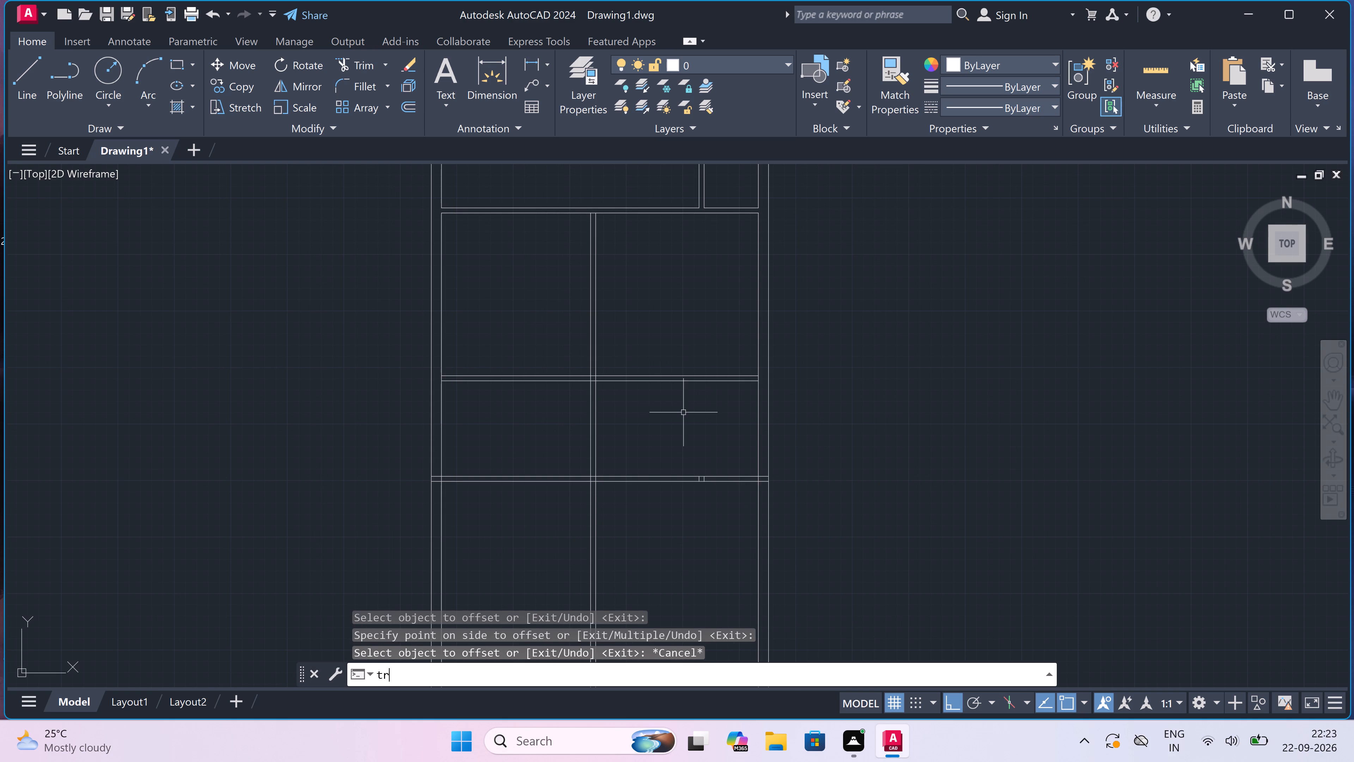
{"action": "key", "text": "space"}
{"action": "left_click", "coordinate": [682, 410]}
{"action": "left_click", "coordinate": [644, 554]}
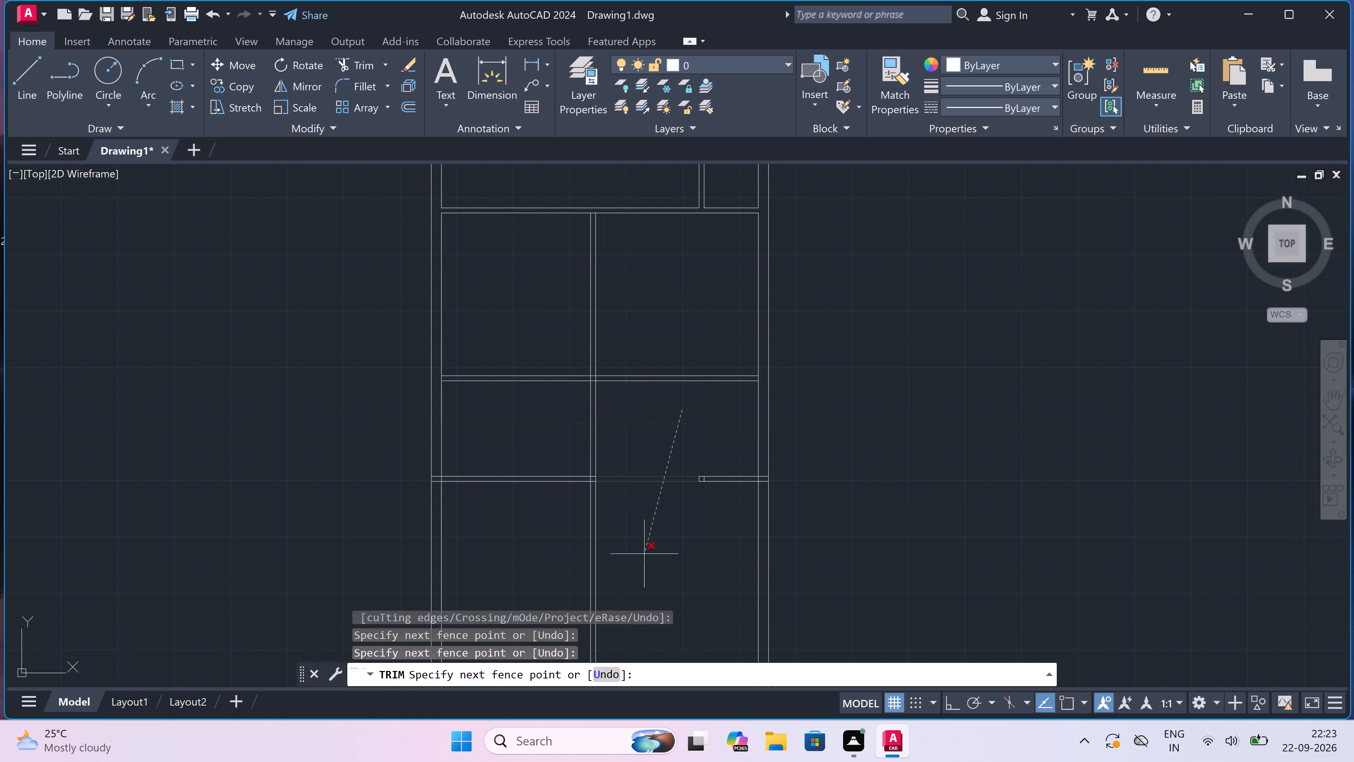
{"action": "scroll", "coordinate": [706, 496], "scroll_direction": "up", "scroll_amount": 2}
{"action": "left_click_drag", "start_coordinate": [755, 393], "coordinate": [755, 400]}
{"action": "left_click", "coordinate": [748, 534]}
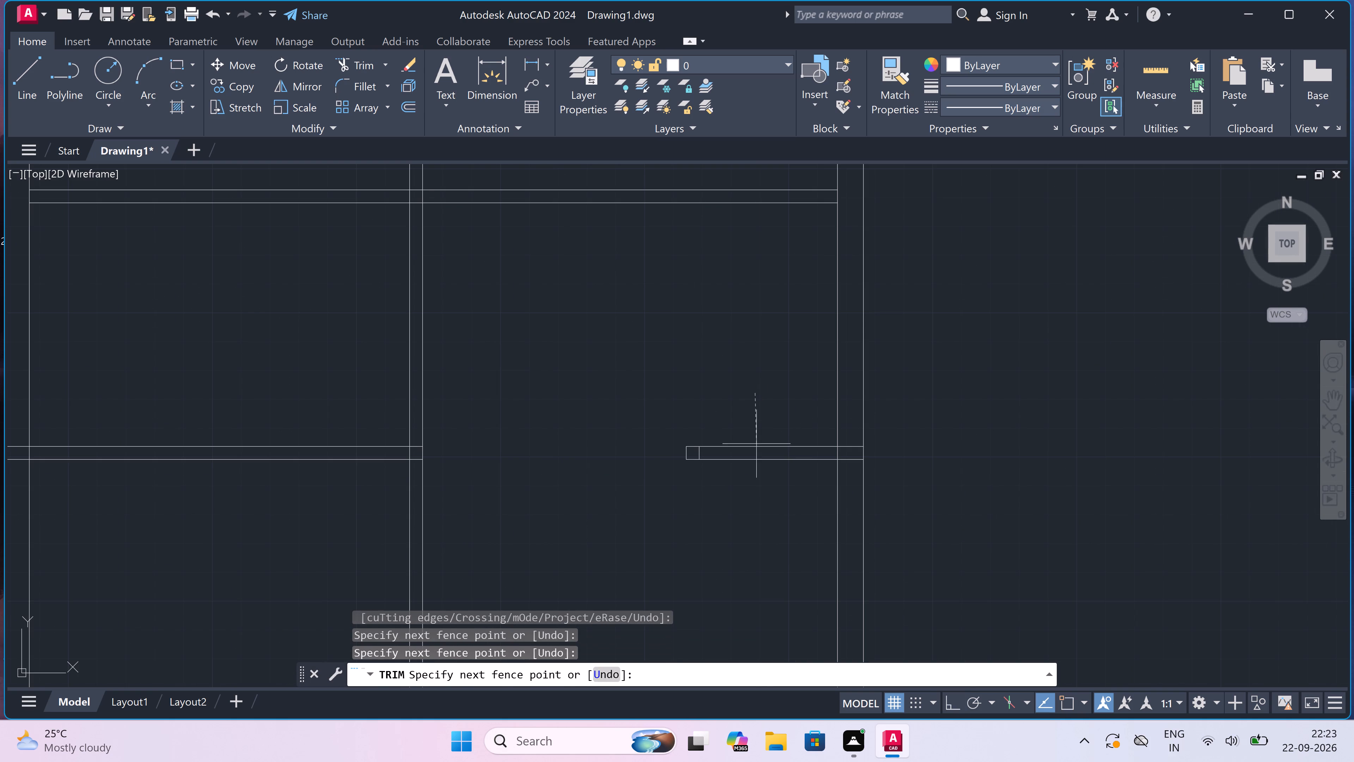
{"action": "scroll", "coordinate": [734, 455], "scroll_direction": "up", "scroll_amount": 4}
{"action": "left_click_drag", "start_coordinate": [734, 453], "coordinate": [713, 454]}
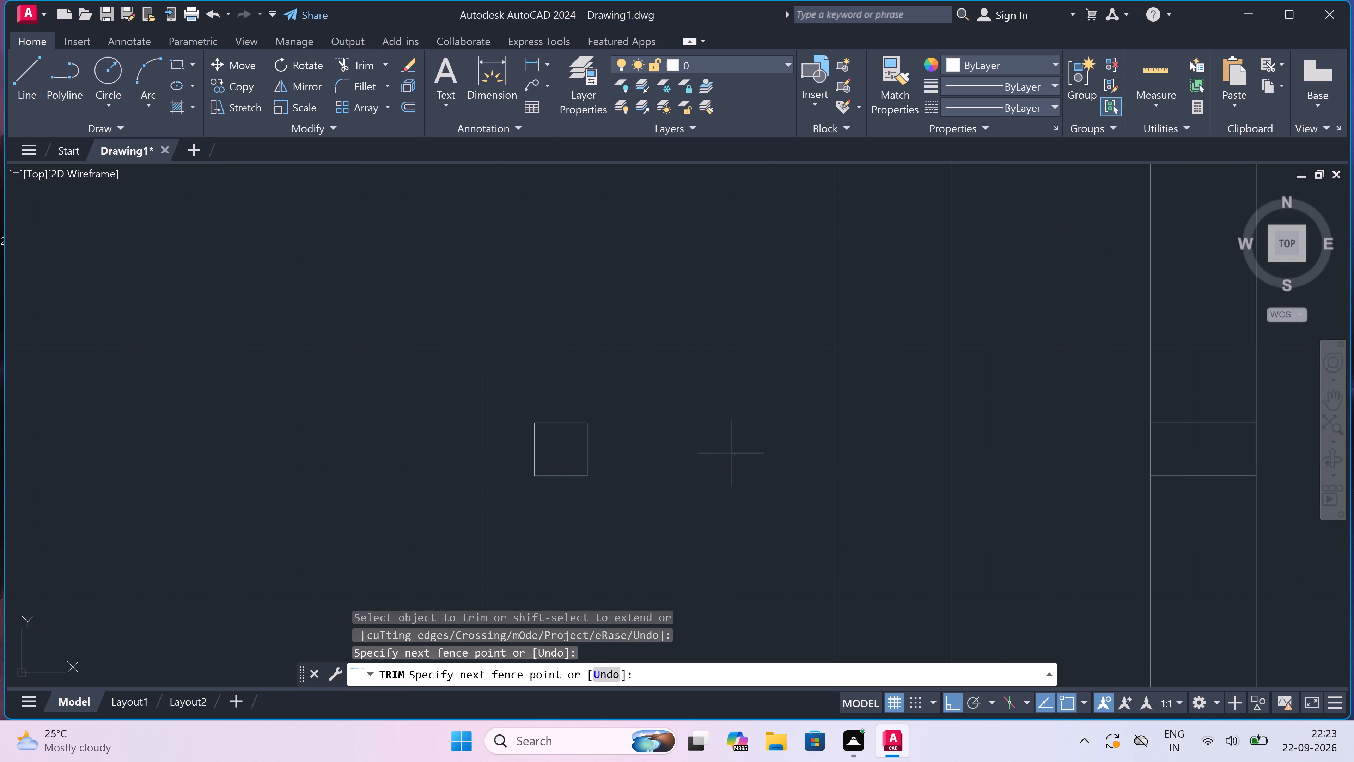
{"action": "left_click", "coordinate": [438, 461]}
{"action": "left_click_drag", "start_coordinate": [544, 549], "coordinate": [555, 536]}
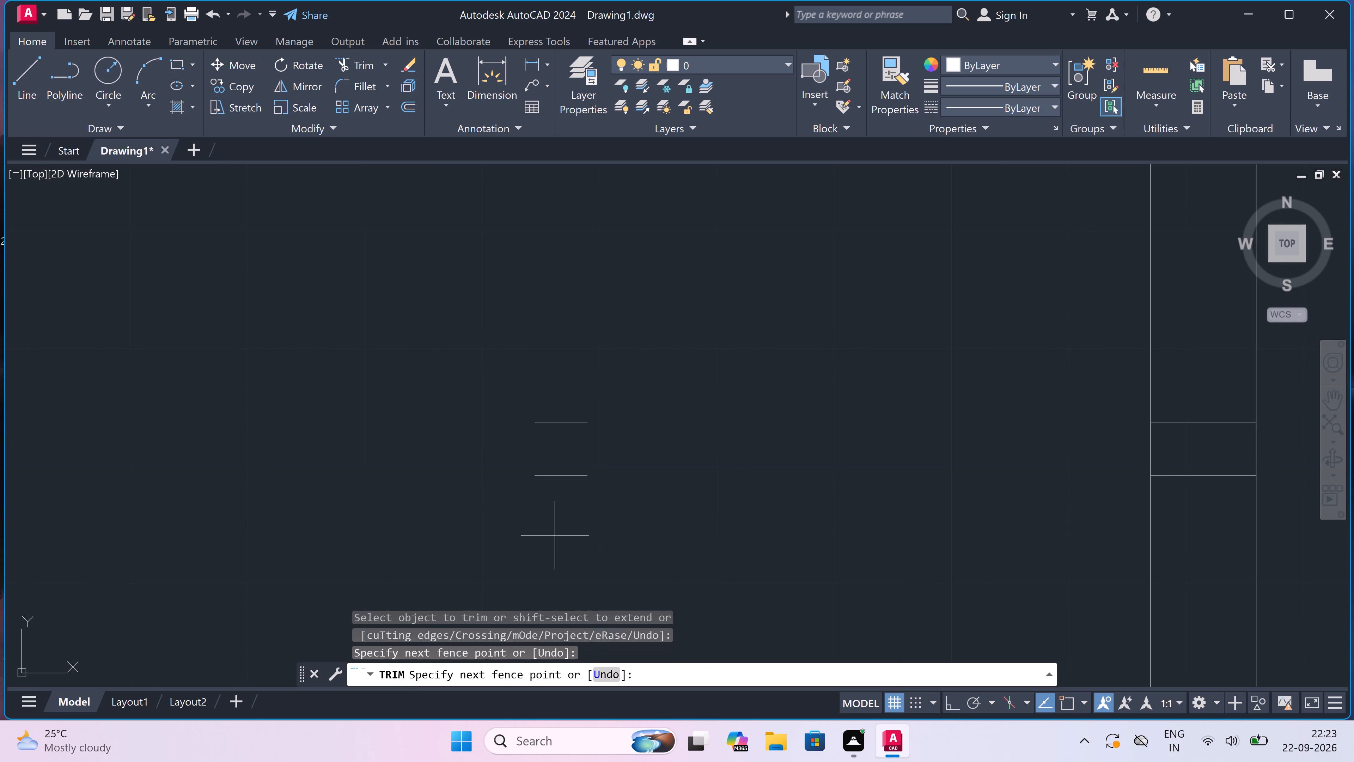
{"action": "left_click", "coordinate": [556, 377]}
{"action": "scroll", "coordinate": [556, 377], "scroll_direction": "down", "scroll_amount": 4}
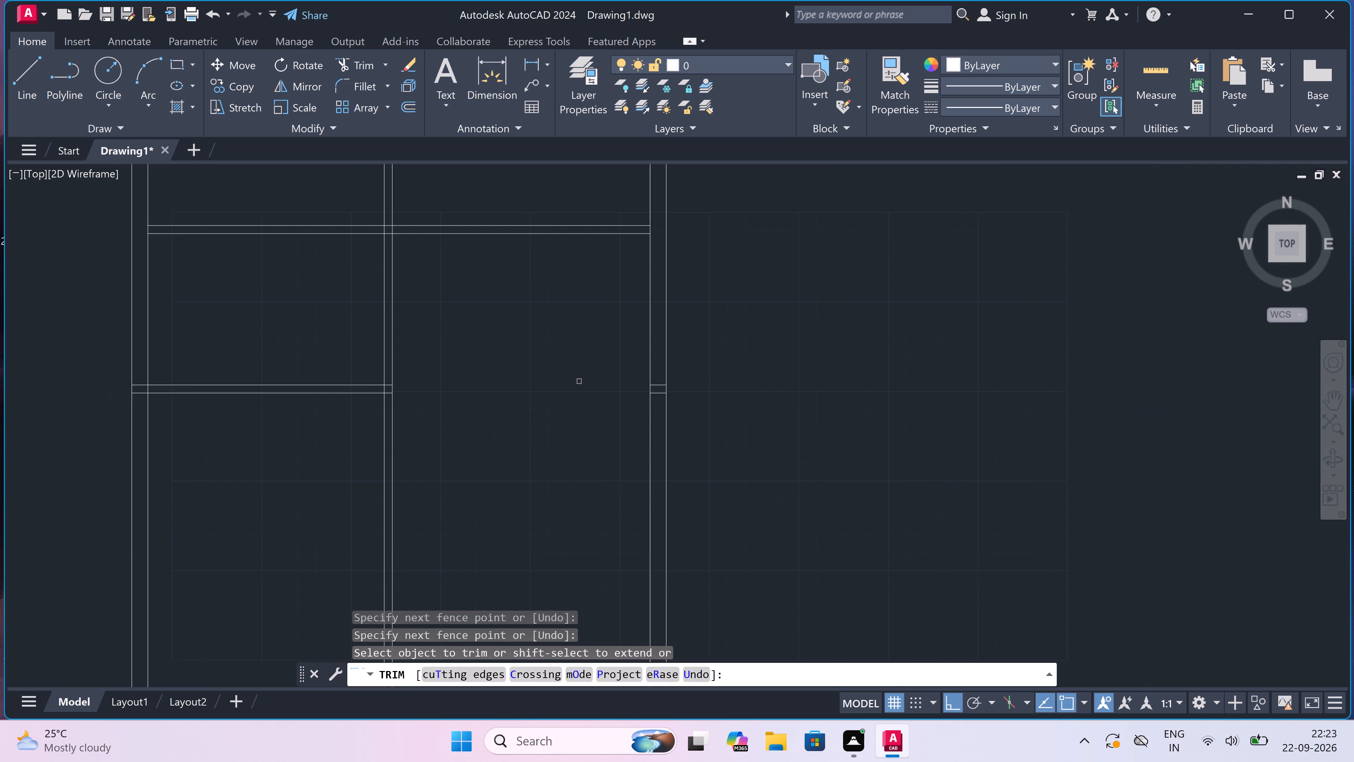
Trim the lower horizontal partition's two leftover line pieces inside the right wall.
{"action": "scroll", "coordinate": [665, 394], "scroll_direction": "up", "scroll_amount": 3}
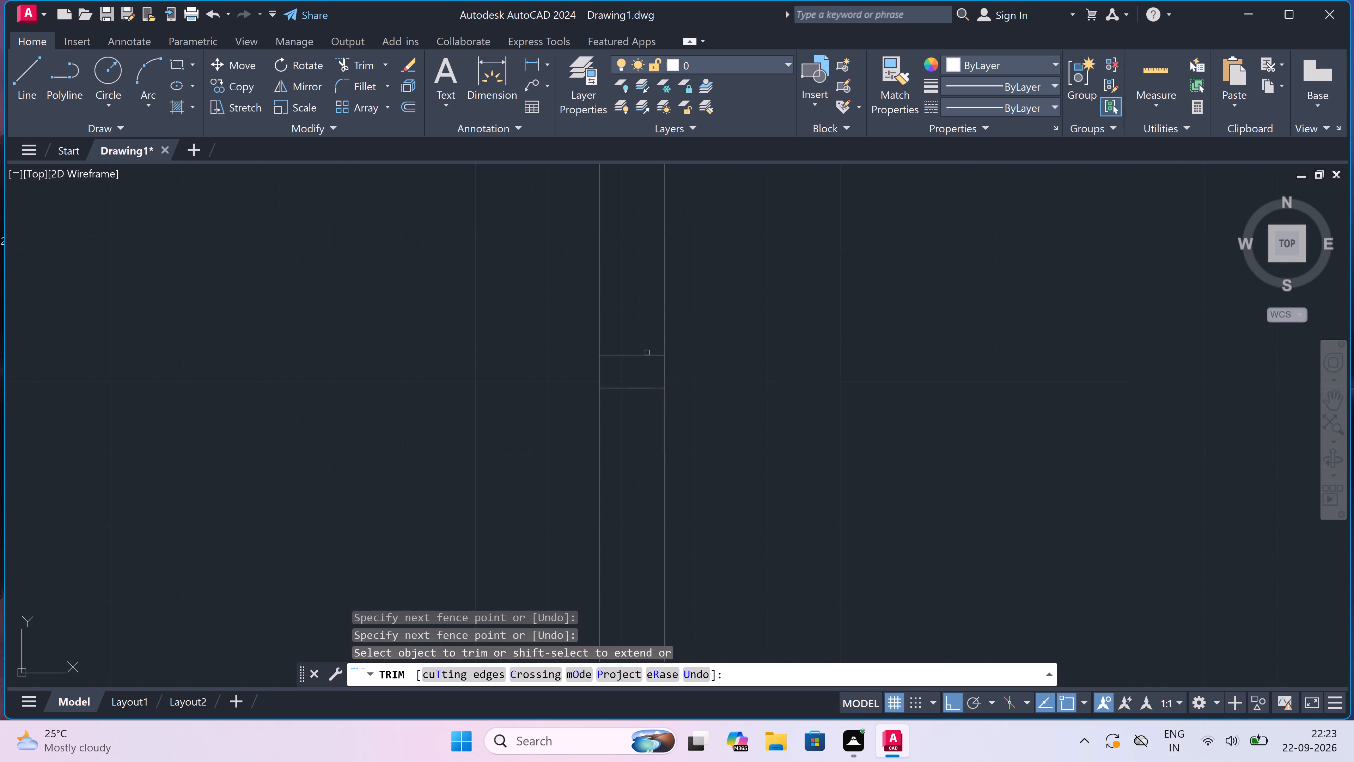
{"action": "left_click_drag", "start_coordinate": [646, 324], "coordinate": [641, 349]}
{"action": "left_click_drag", "start_coordinate": [623, 433], "coordinate": [623, 432]}
{"action": "left_click_drag", "start_coordinate": [623, 432], "coordinate": [623, 412]}
{"action": "left_click", "coordinate": [630, 351]}
{"action": "scroll", "coordinate": [628, 407], "scroll_direction": "down", "scroll_amount": 11}
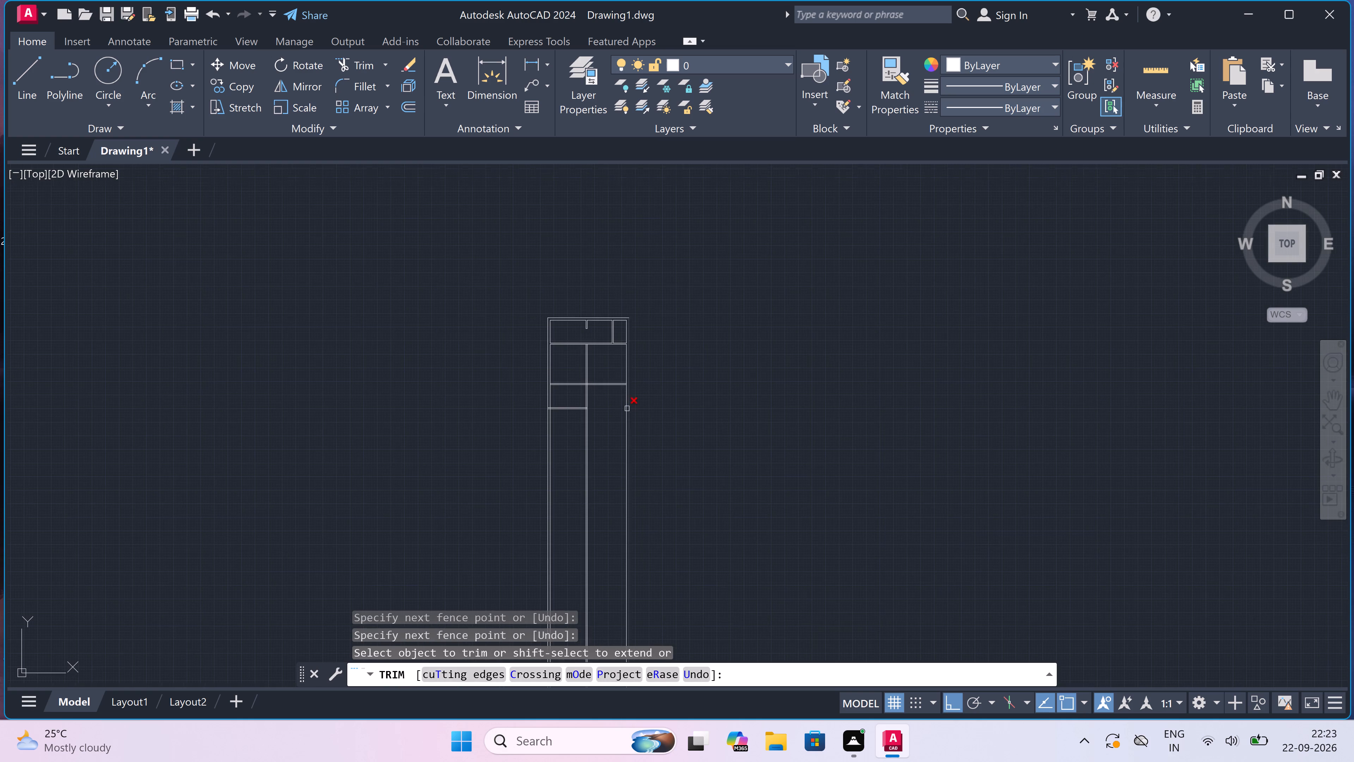
Trim the new horizontal partition's two lines between the left wall and the central vertical partition.
{"action": "scroll", "coordinate": [565, 367], "scroll_direction": "up", "scroll_amount": 4}
{"action": "left_click_drag", "start_coordinate": [565, 373], "coordinate": [561, 411]}
{"action": "left_click_drag", "start_coordinate": [549, 472], "coordinate": [549, 466]}
{"action": "left_click", "coordinate": [556, 420]}
{"action": "scroll", "coordinate": [650, 440], "scroll_direction": "up", "scroll_amount": 5}
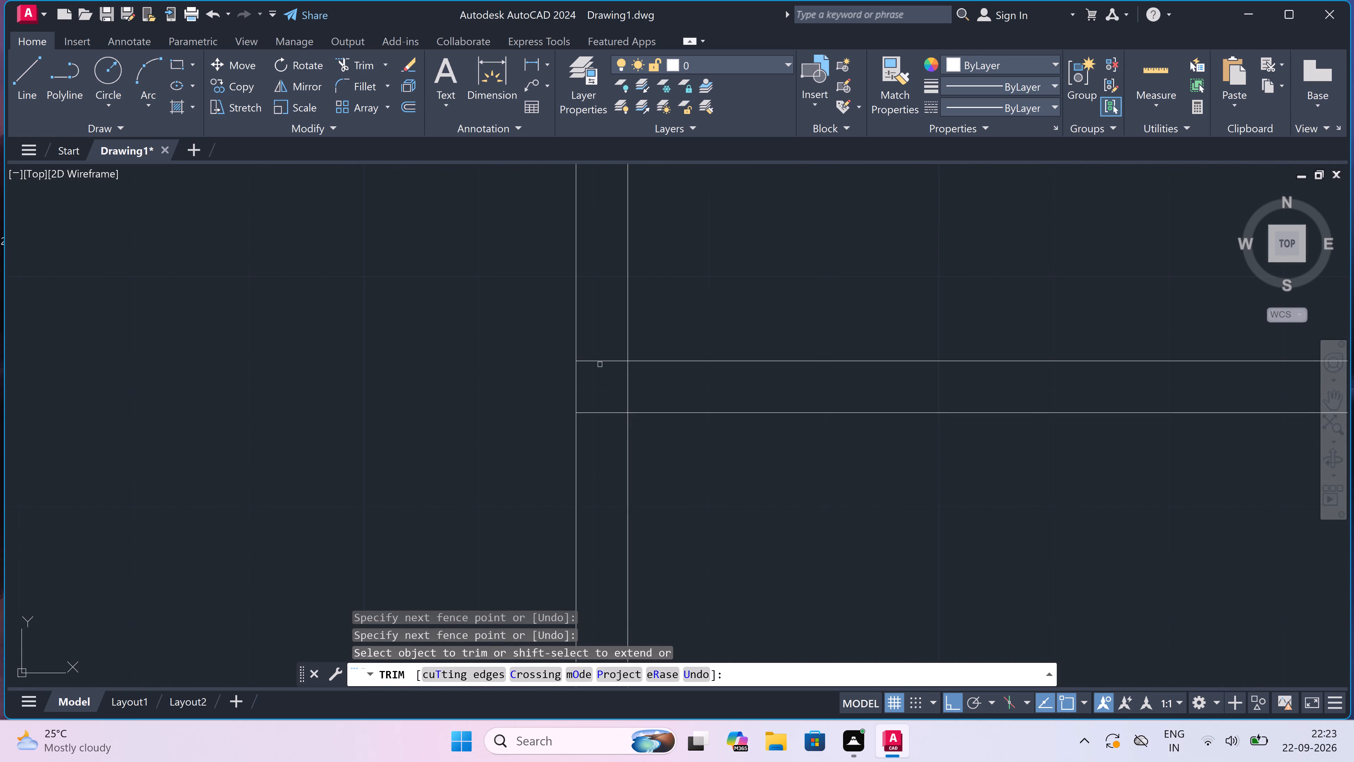
Trim the right-hand horizontal partition's top line and the central partition's right line where they overlap at the junction.
{"action": "left_click_drag", "start_coordinate": [591, 338], "coordinate": [591, 343]}
{"action": "left_click", "coordinate": [588, 362]}
{"action": "left_click_drag", "start_coordinate": [594, 374], "coordinate": [599, 374]}
{"action": "left_click", "coordinate": [634, 374]}
{"action": "scroll", "coordinate": [634, 374], "scroll_direction": "down", "scroll_amount": 2}
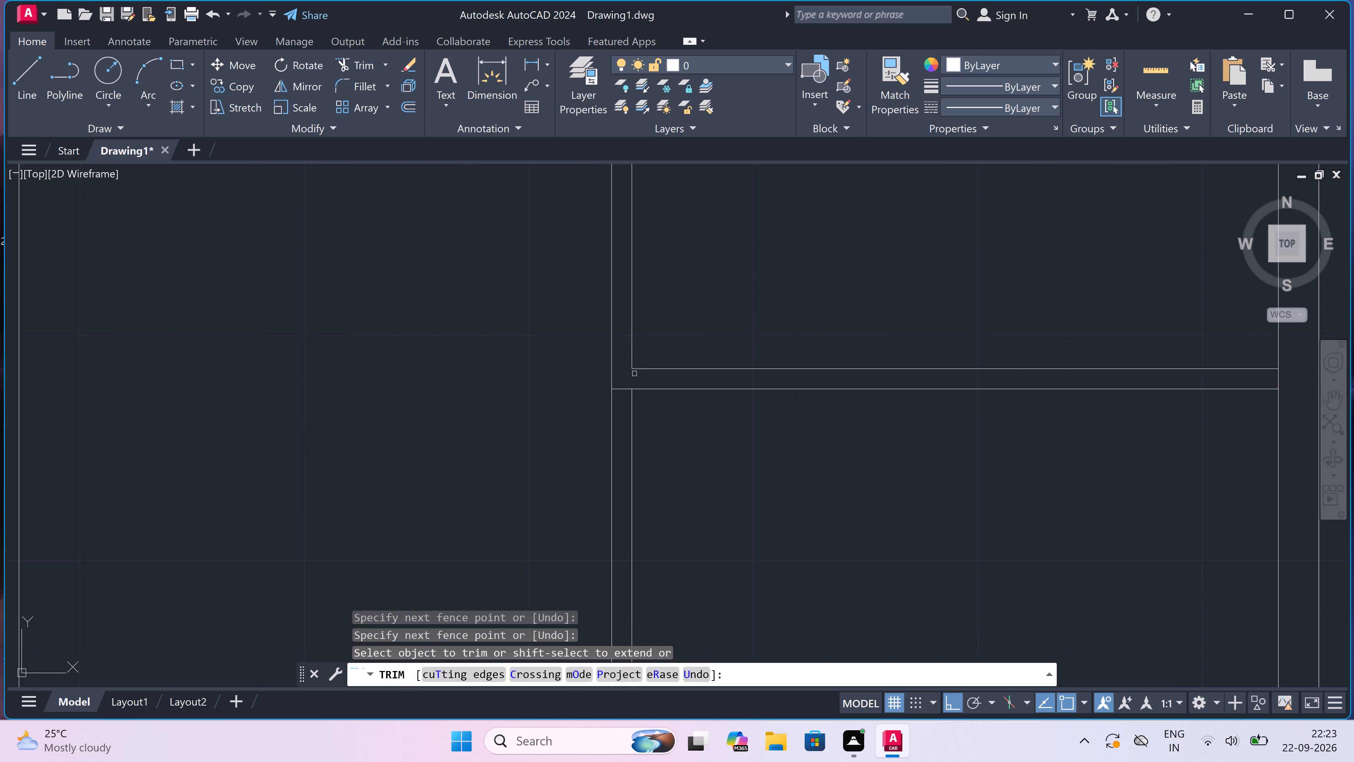
{"action": "scroll", "coordinate": [634, 372], "scroll_direction": "down", "scroll_amount": 3}
{"action": "scroll", "coordinate": [669, 403], "scroll_direction": "up", "scroll_amount": 2}
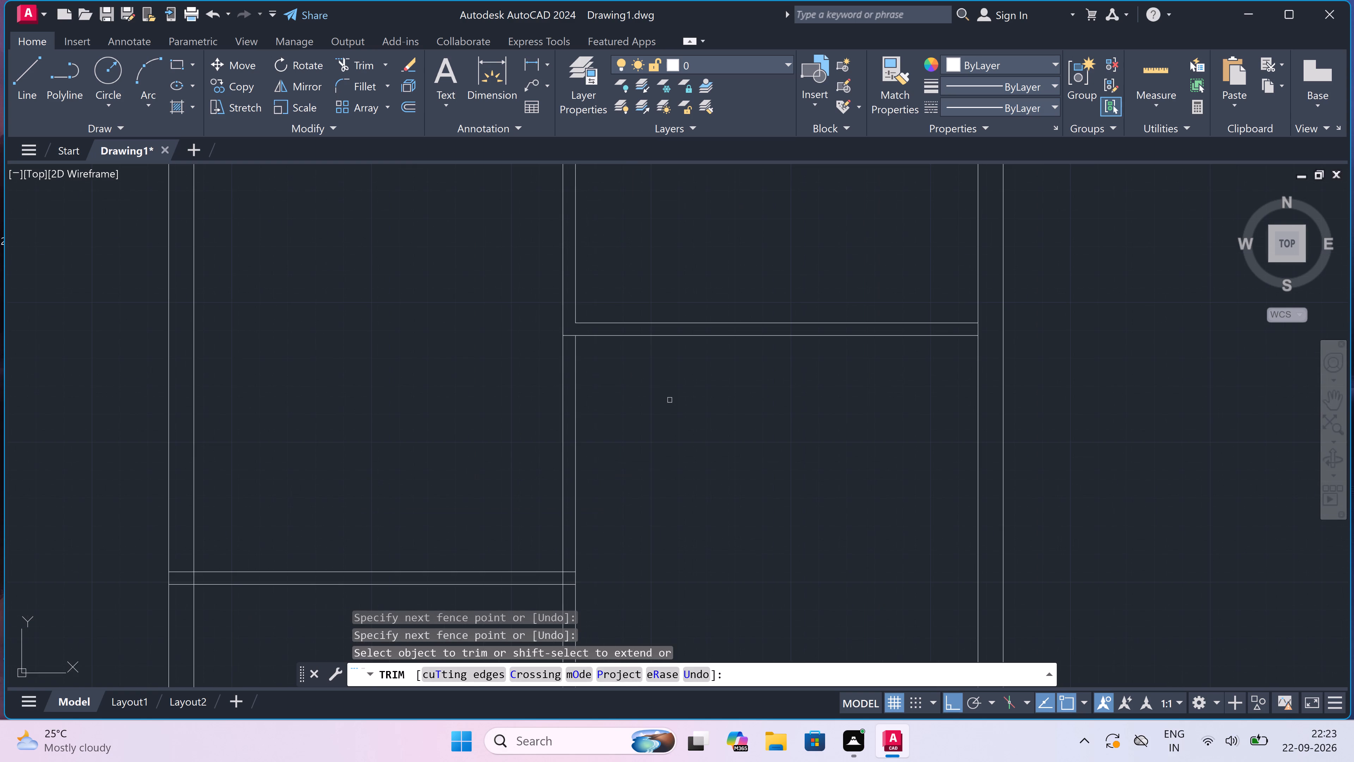
{"action": "key", "text": "Escape"}
Offset the lower line of the right-hand horizontal partition 4' downward.
{"action": "type", "text": "o"}
{"action": "key", "text": "space"}
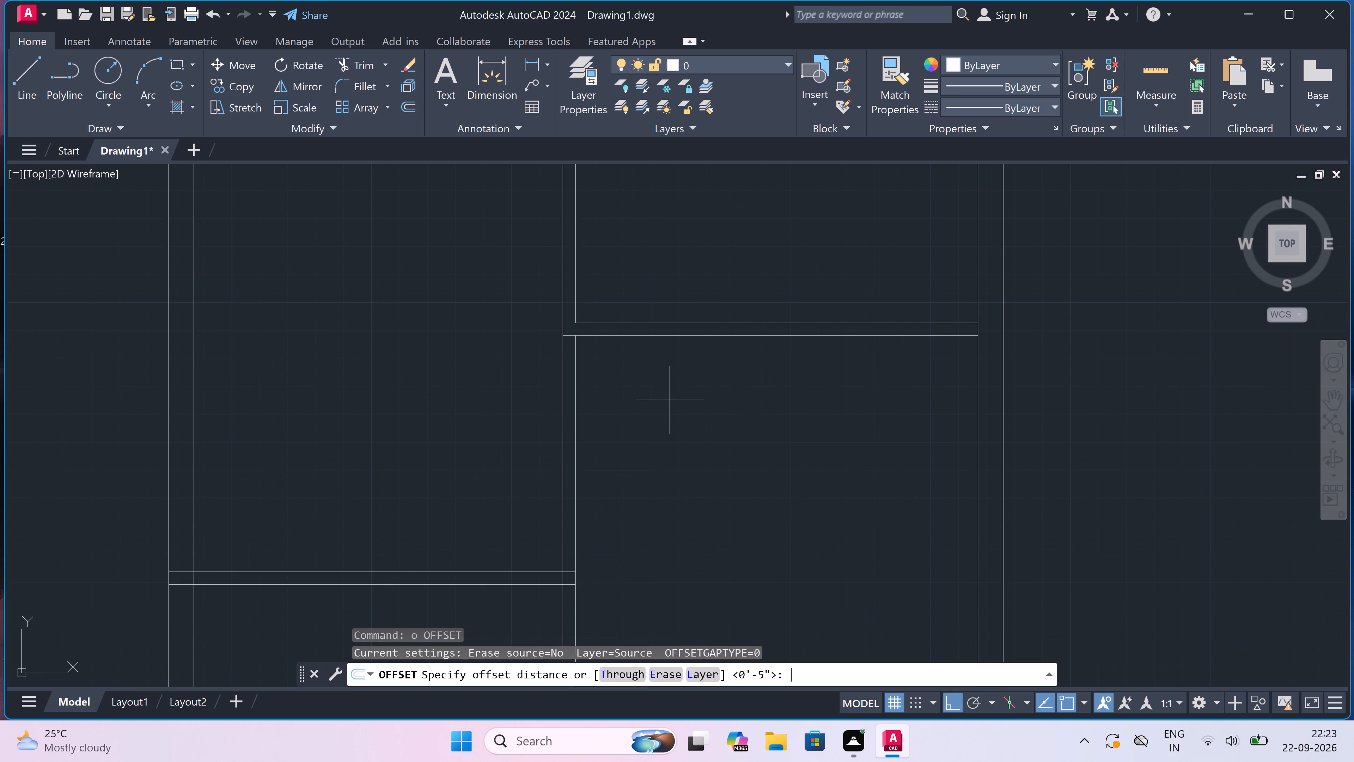
{"action": "left_click_drag", "start_coordinate": [669, 334], "coordinate": [670, 386]}
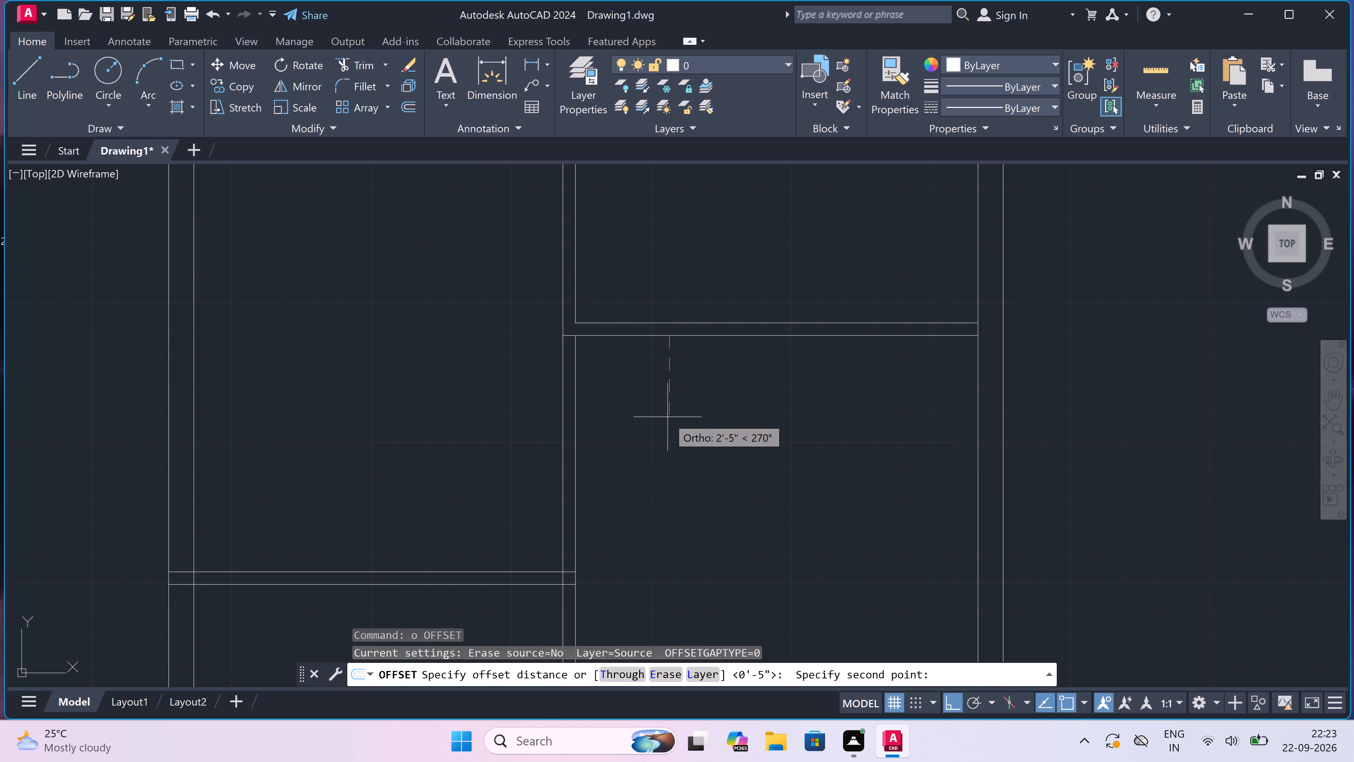
{"action": "type", "text": "4'"}
{"action": "key", "text": "space"}
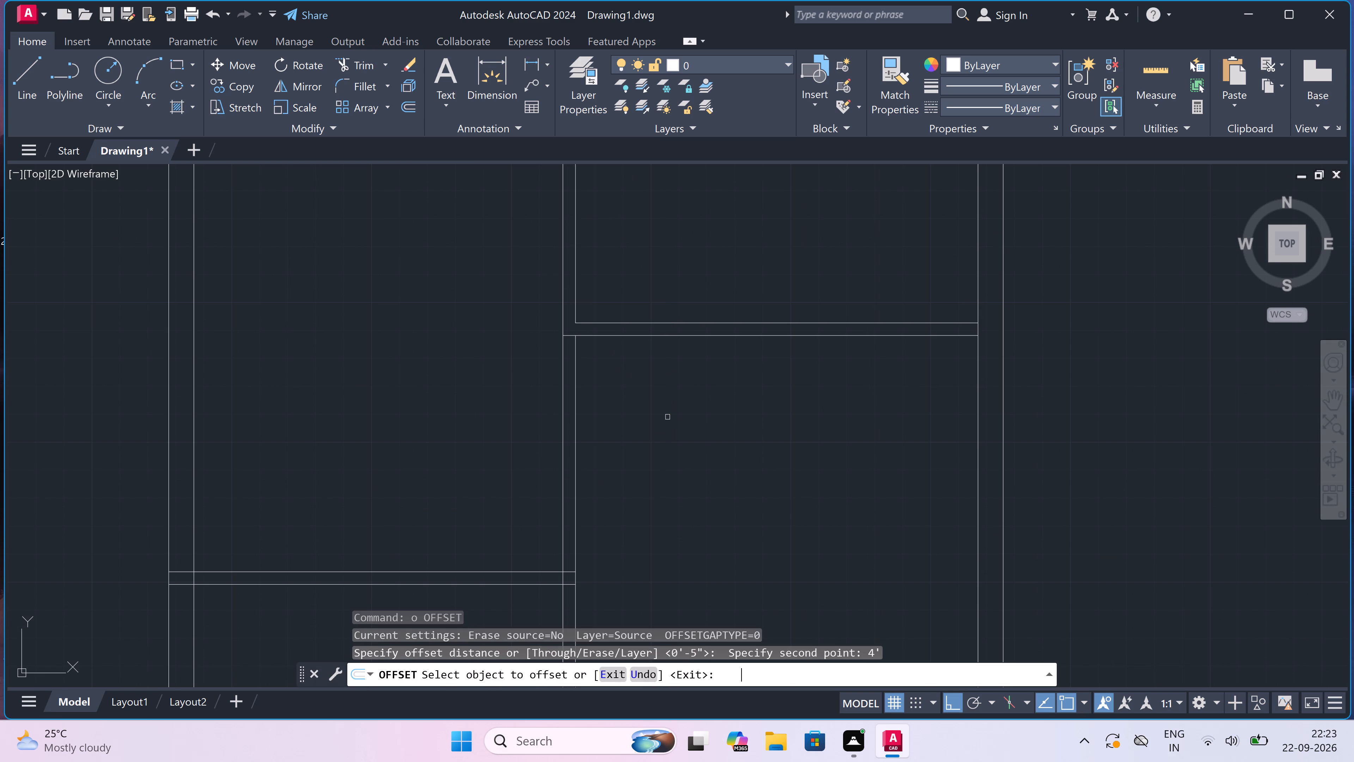
{"action": "left_click_drag", "start_coordinate": [681, 331], "coordinate": [682, 331]}
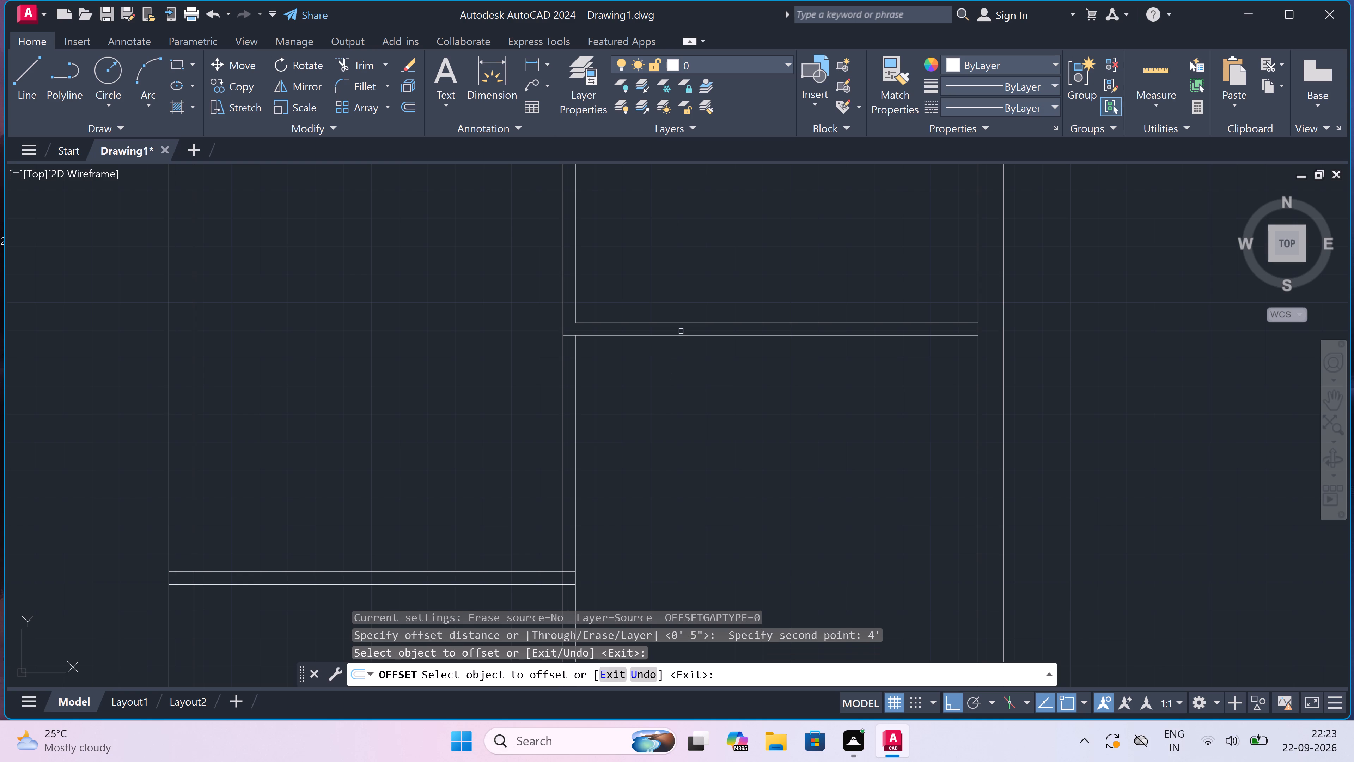
{"action": "left_click_drag", "start_coordinate": [682, 331], "coordinate": [681, 336]}
{"action": "left_click", "coordinate": [679, 337]}
{"action": "left_click", "coordinate": [673, 380]}
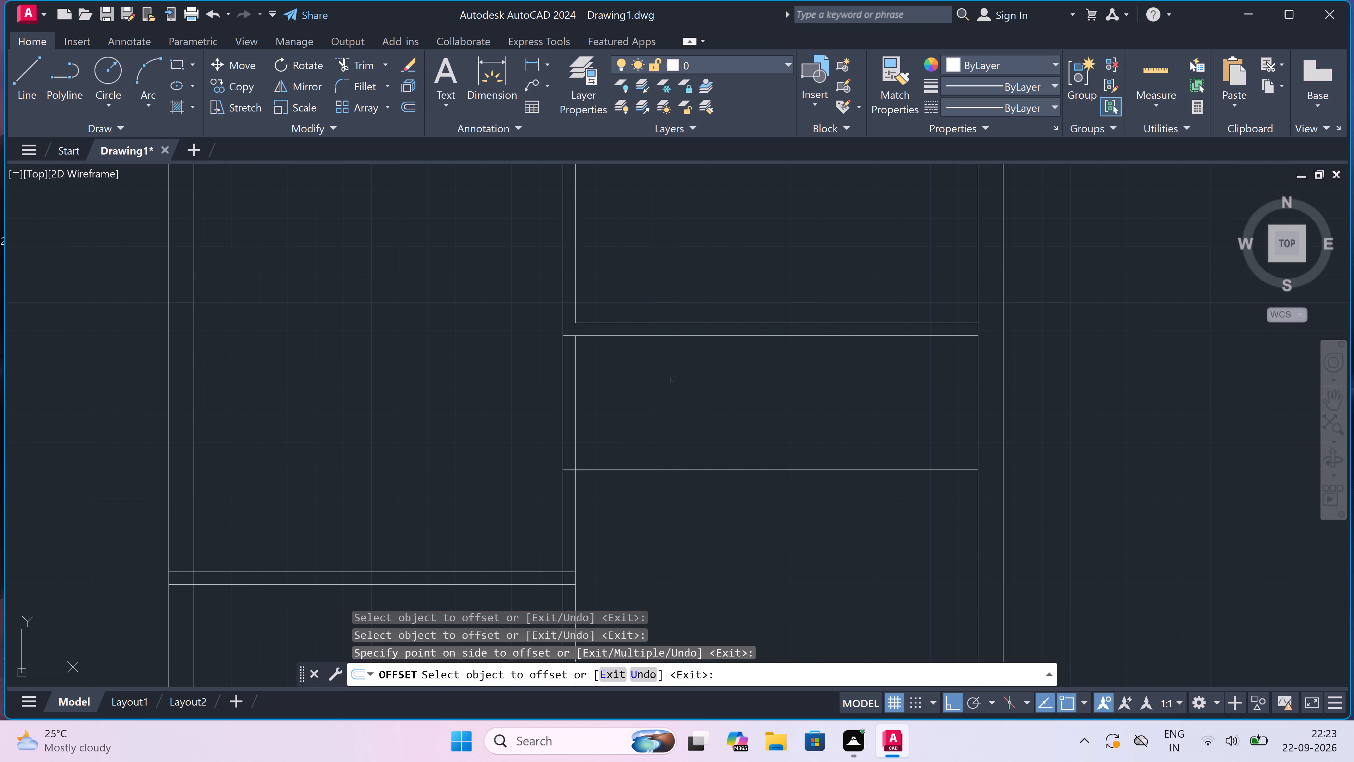
{"action": "key", "text": "Escape"}
Offset the new horizontal line 4.5" downward to give this second right-hand partition its thickness.
{"action": "key", "text": "space"}
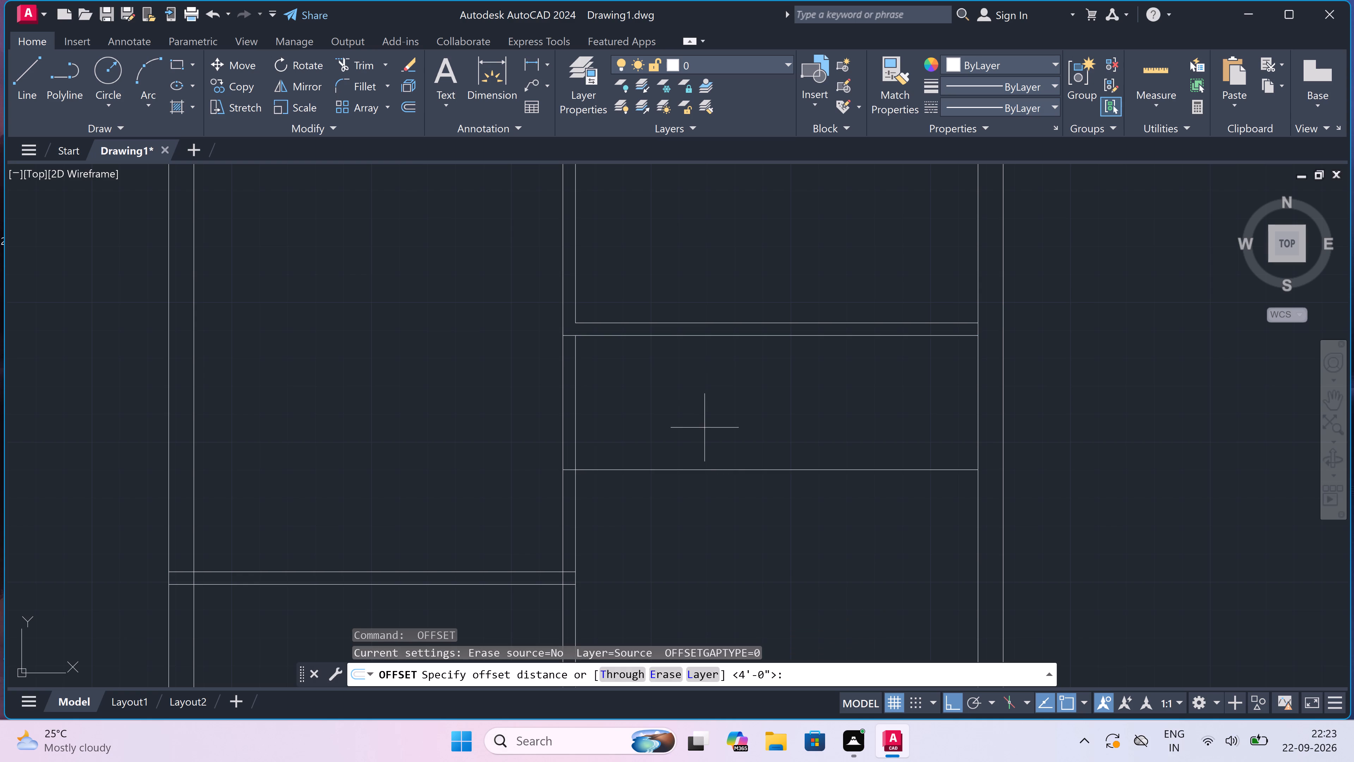
{"action": "left_click_drag", "start_coordinate": [702, 471], "coordinate": [701, 478]}
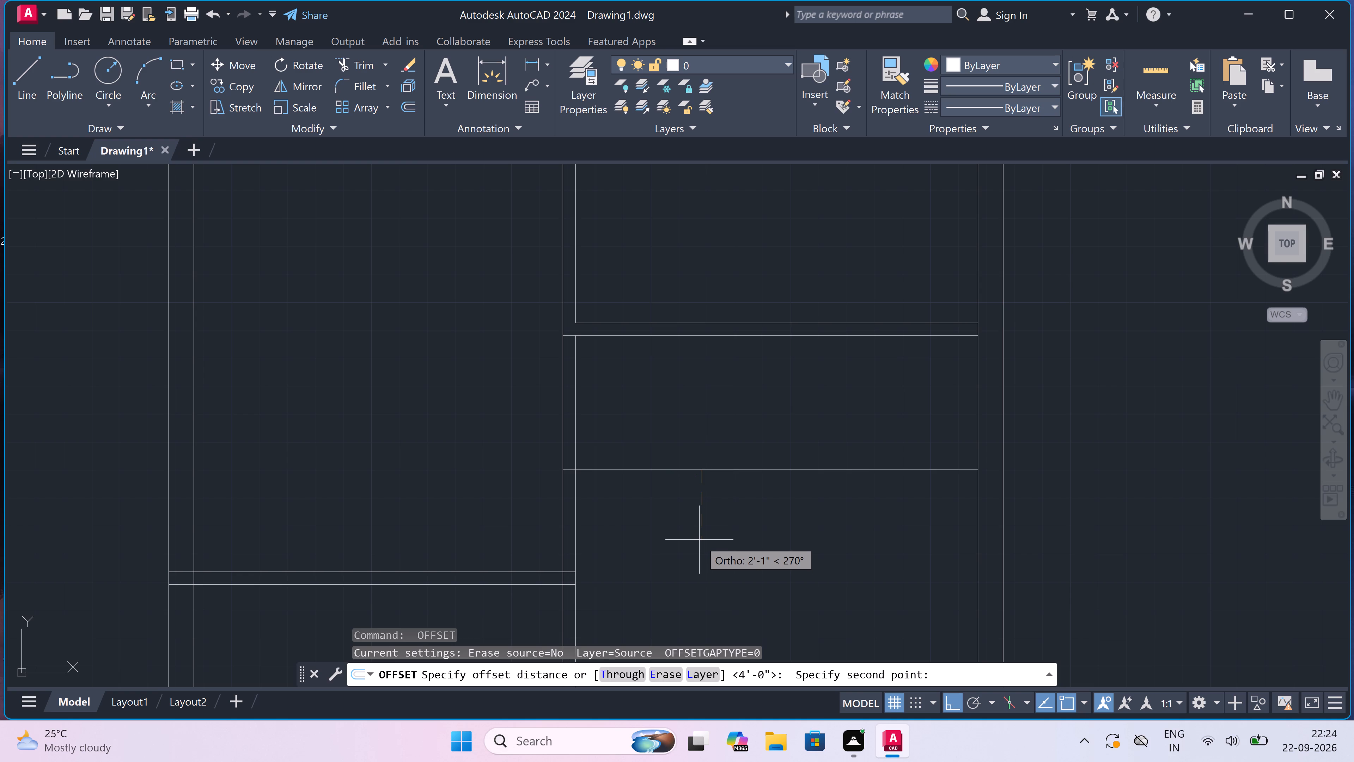
{"action": "type", "text": "4.5"}
{"action": "type", "text": "\""}
{"action": "key", "text": "space"}
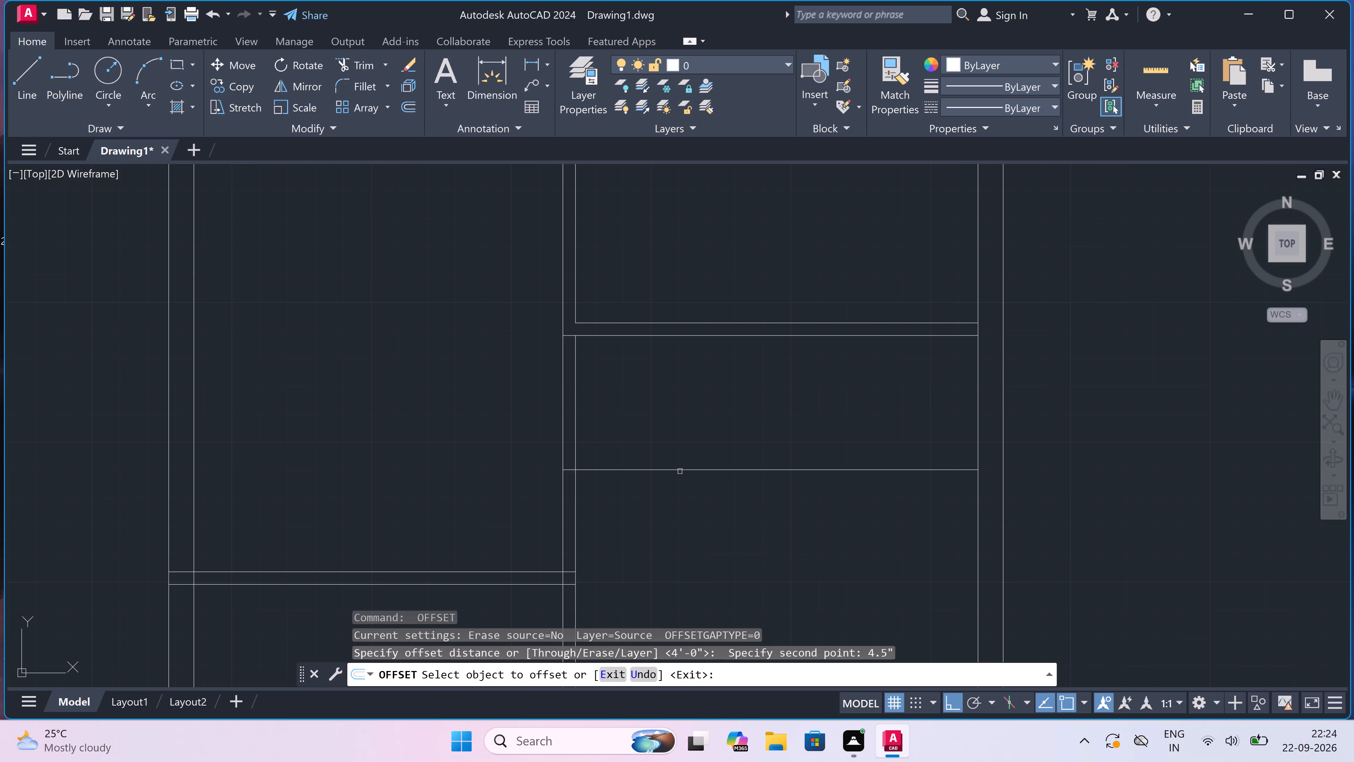
{"action": "left_click", "coordinate": [679, 471]}
{"action": "left_click", "coordinate": [674, 500]}
{"action": "scroll", "coordinate": [674, 499], "scroll_direction": "down", "scroll_amount": 2}
{"action": "scroll", "coordinate": [651, 535], "scroll_direction": "up", "scroll_amount": 1}
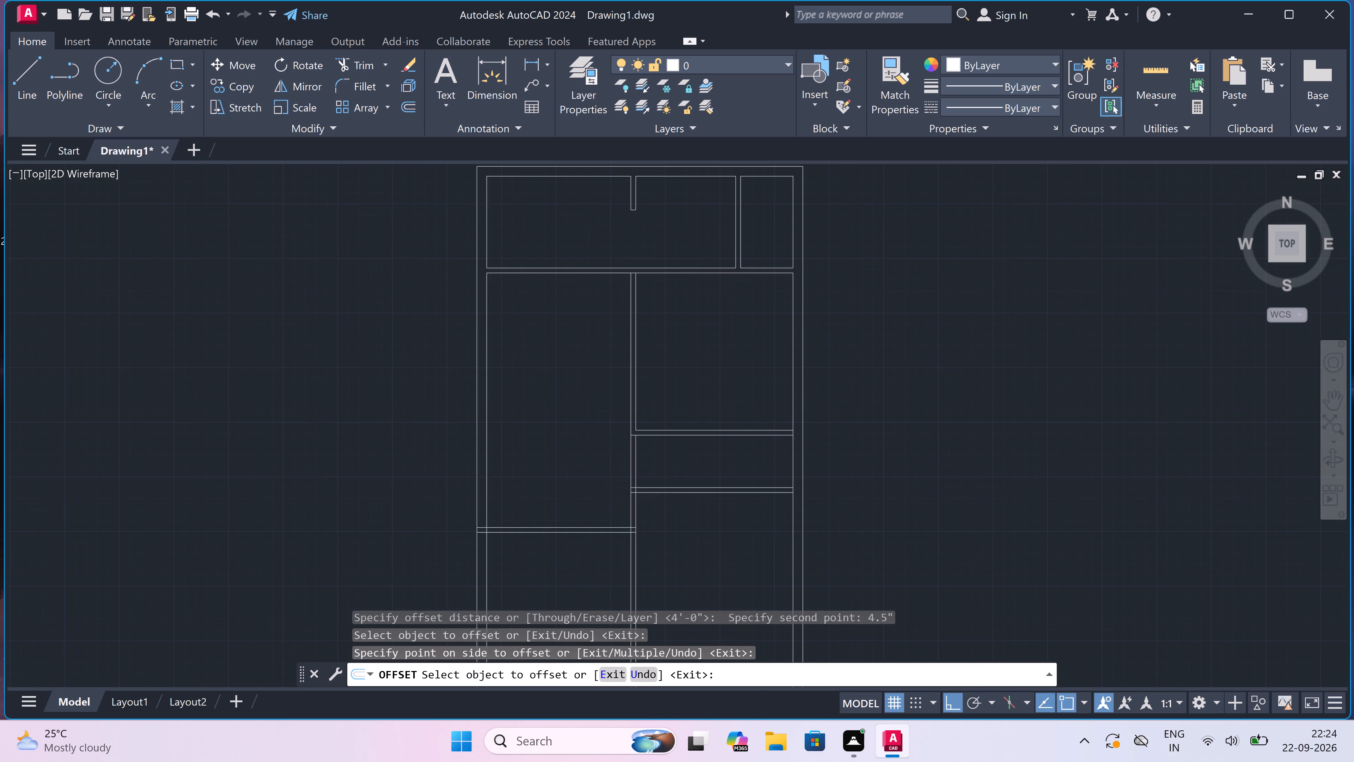
{"action": "scroll", "coordinate": [651, 535], "scroll_direction": "up", "scroll_amount": 1}
{"action": "key", "text": "Escape"}
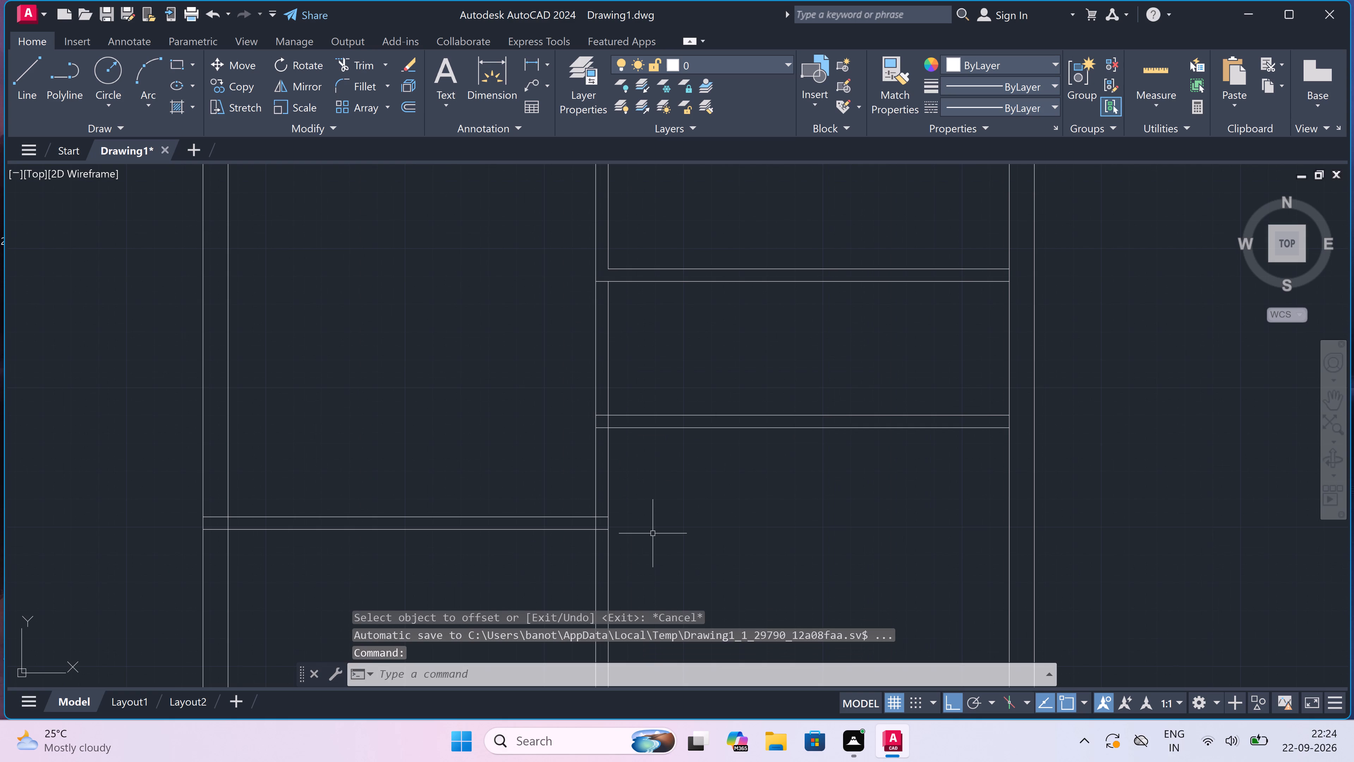
Offset the lower line of the second right-hand partition 12' downward.
{"action": "type", "text": "o"}
{"action": "key", "text": "space"}
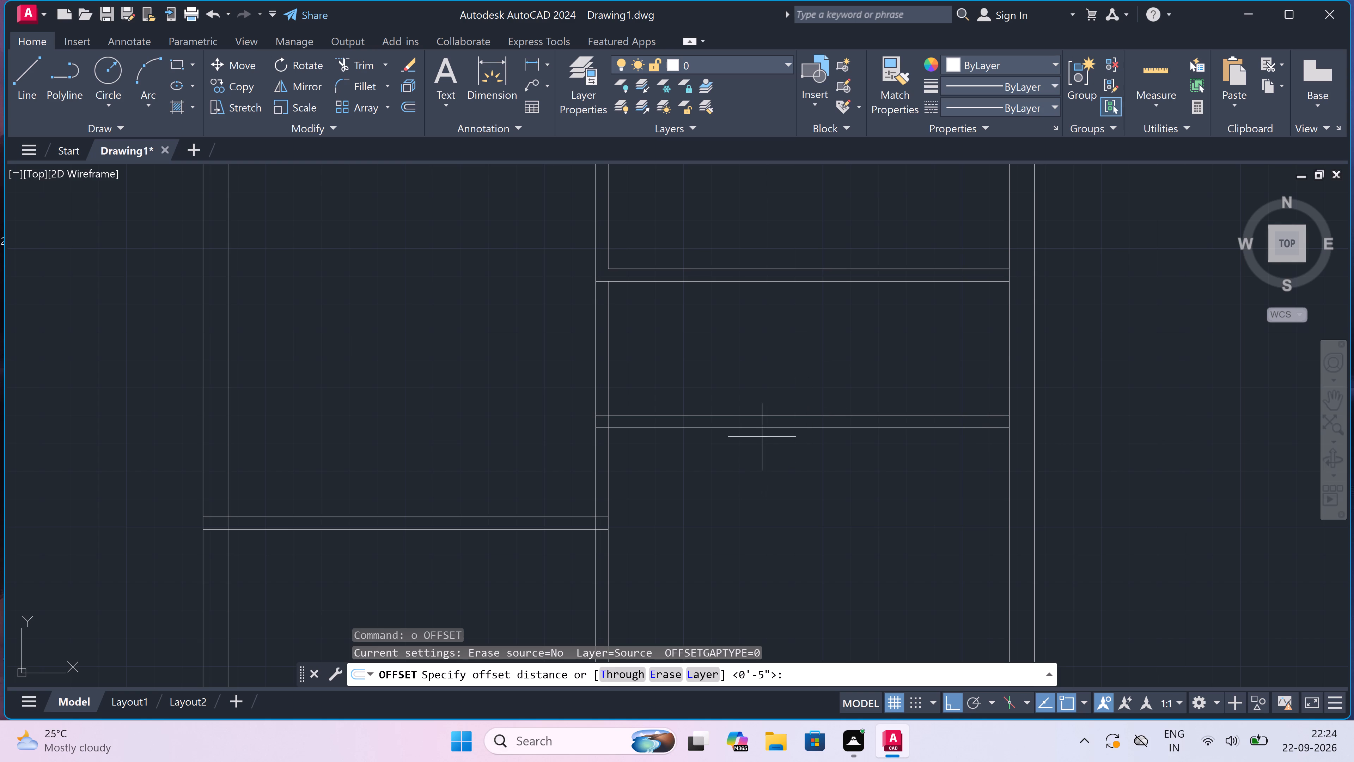
{"action": "left_click_drag", "start_coordinate": [762, 430], "coordinate": [763, 524]}
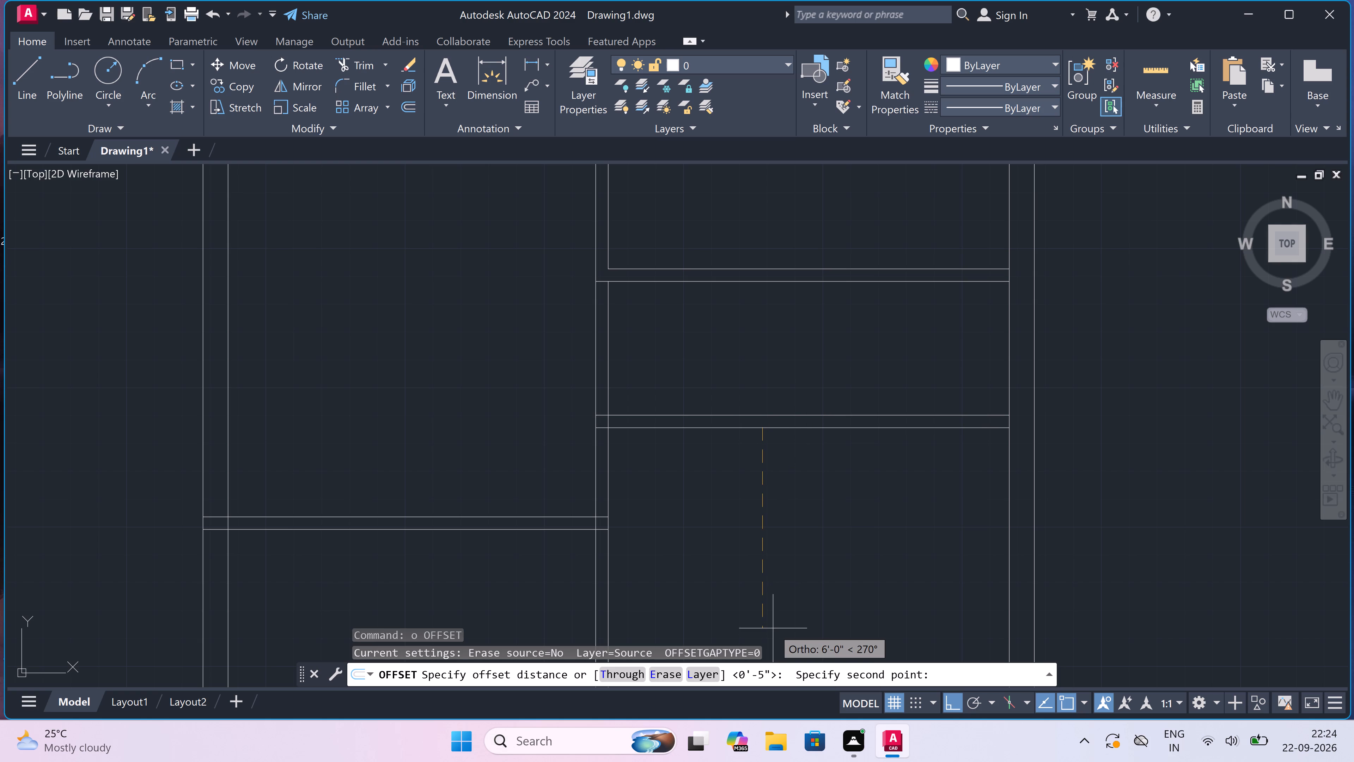
{"action": "type", "text": "12'"}
{"action": "key", "text": "space"}
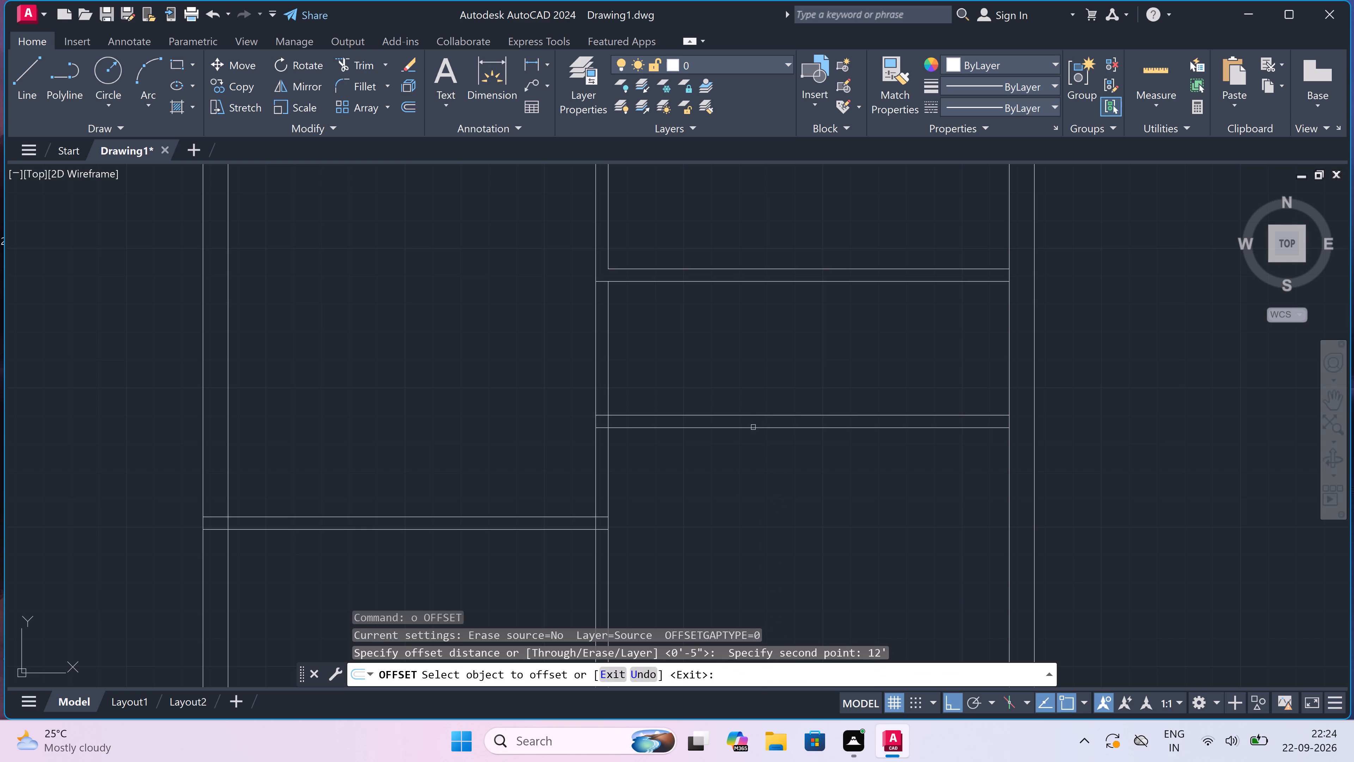
{"action": "left_click_drag", "start_coordinate": [751, 427], "coordinate": [746, 452]}
{"action": "left_click", "coordinate": [746, 467]}
{"action": "scroll", "coordinate": [746, 466], "scroll_direction": "down", "scroll_amount": 3}
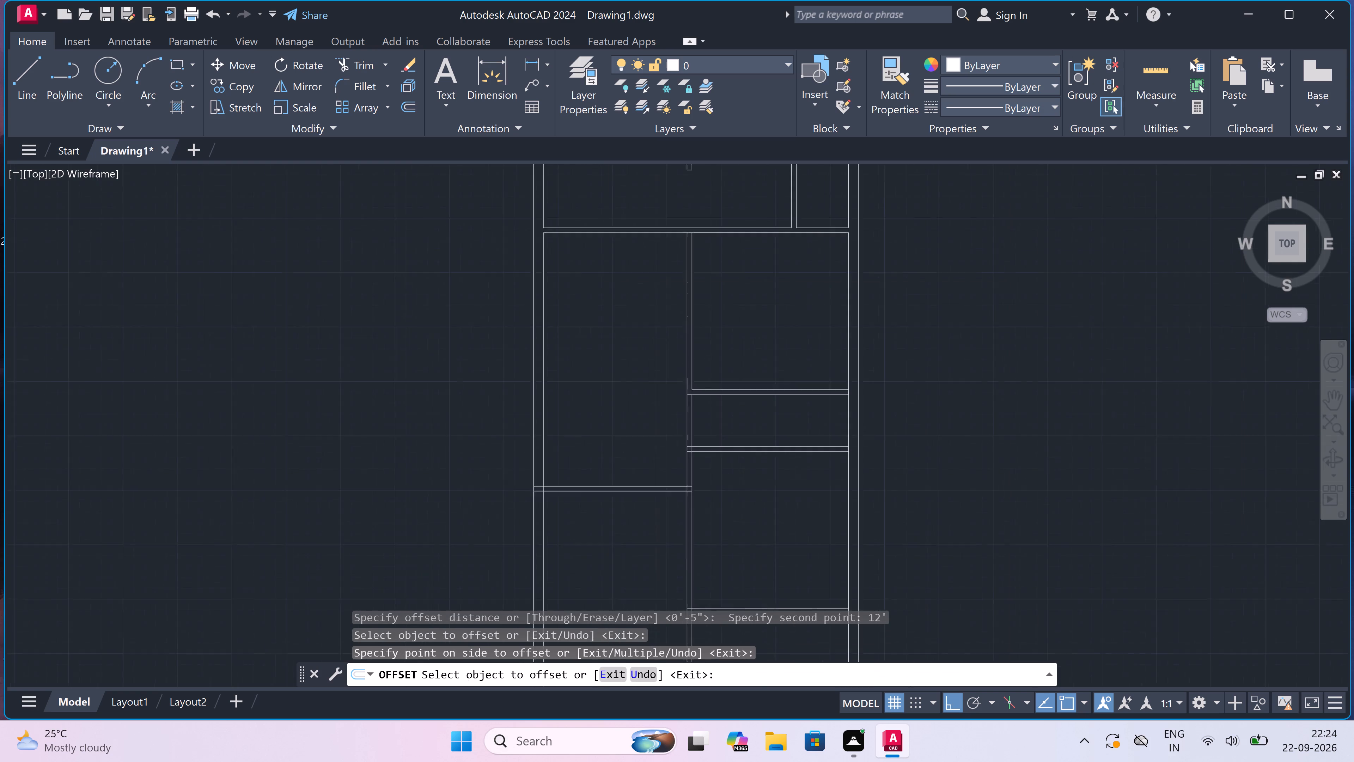
{"action": "scroll", "coordinate": [746, 466], "scroll_direction": "down", "scroll_amount": 2}
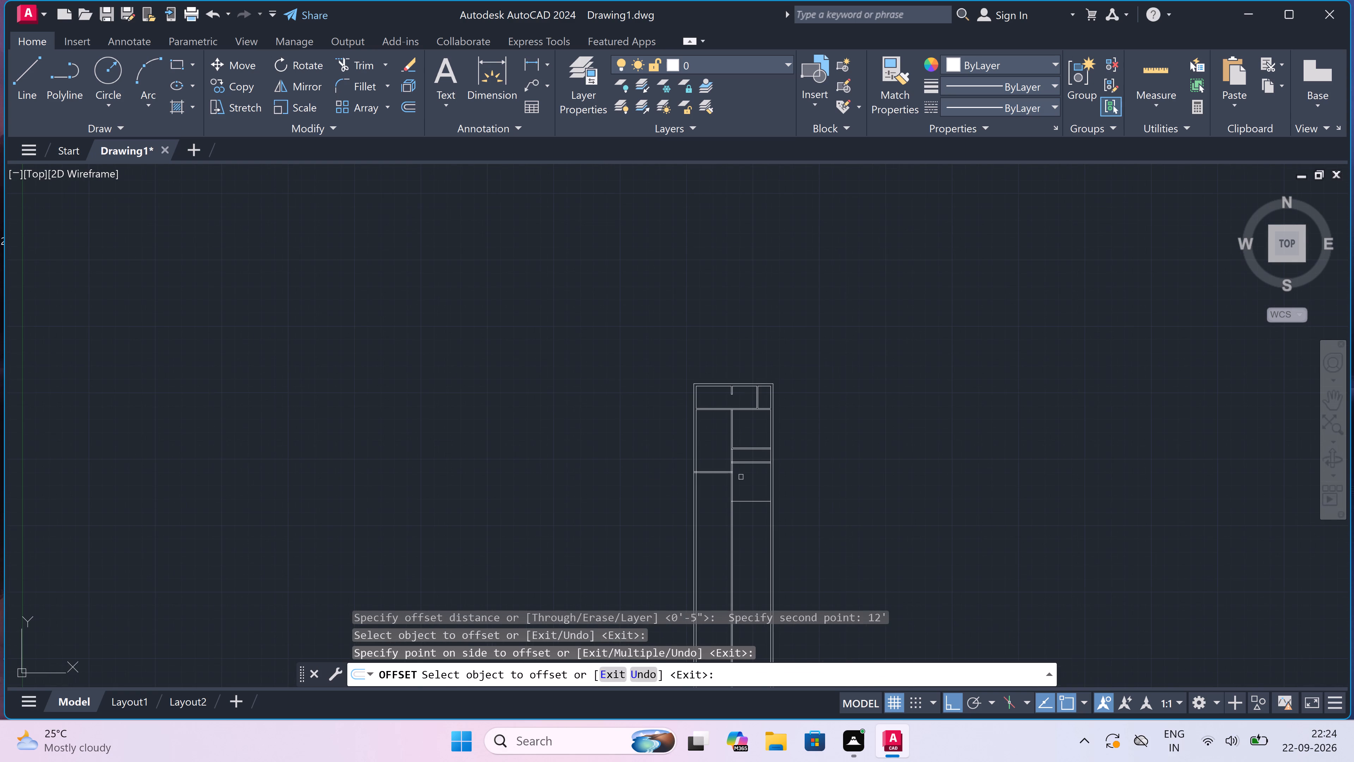
{"action": "scroll", "coordinate": [737, 496], "scroll_direction": "up", "scroll_amount": 4}
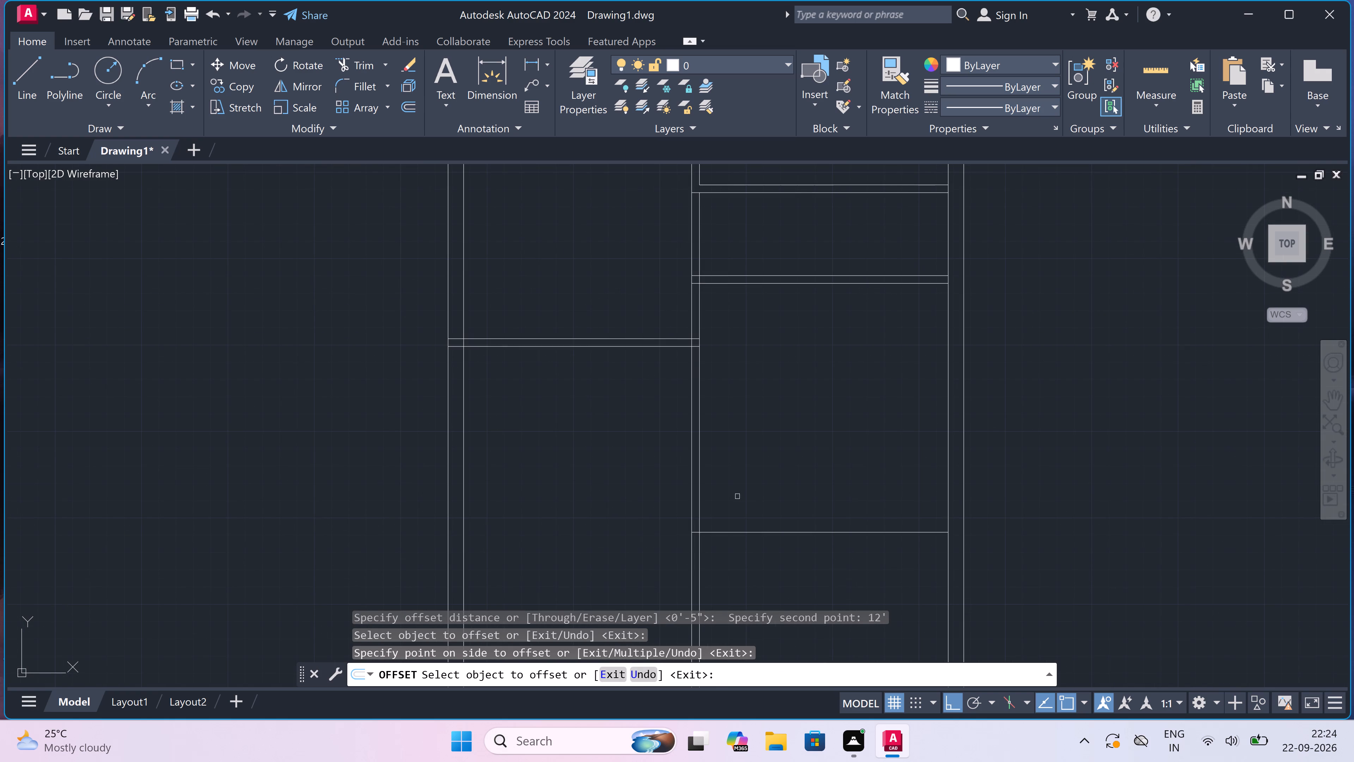
{"action": "key", "text": "Escape"}
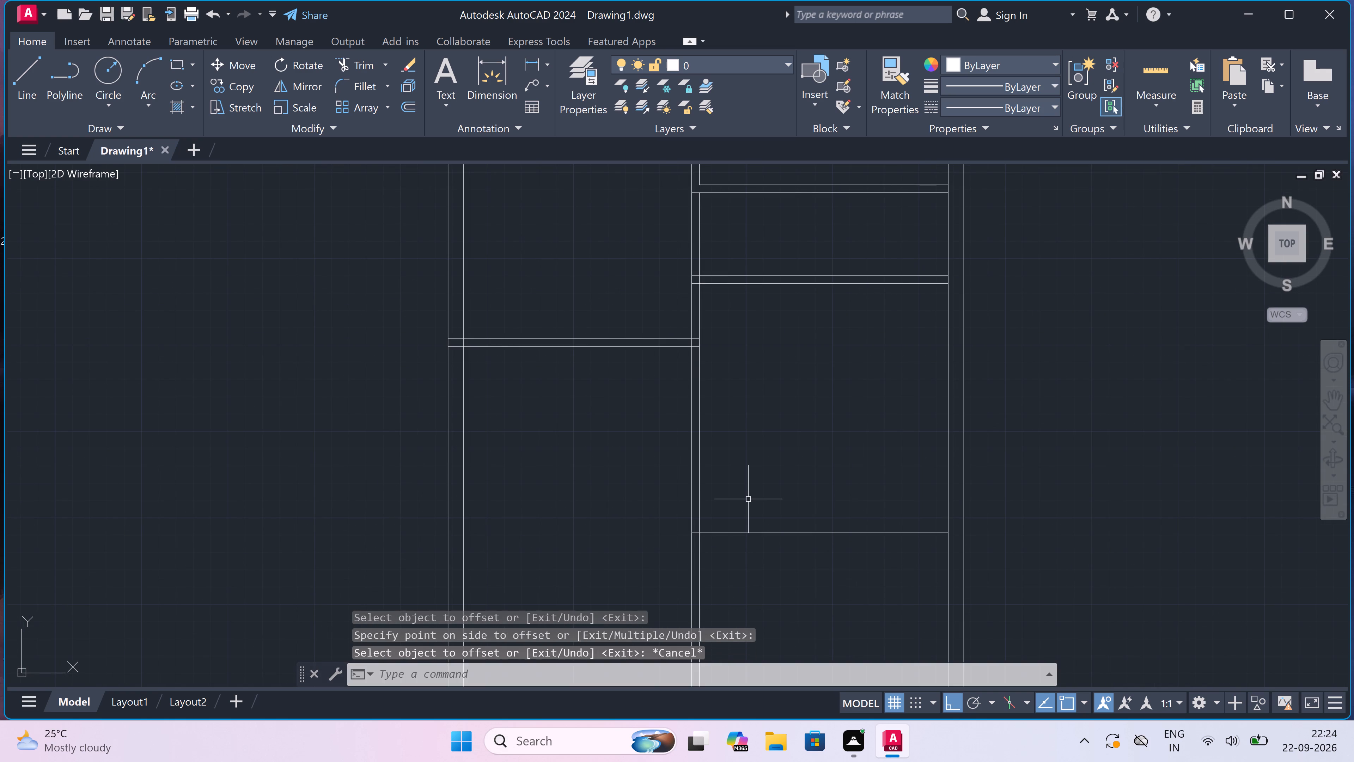
Offset the new lowest horizontal line 4.5" downward to give the third right-hand partition its thickness.
{"action": "key", "text": "space"}
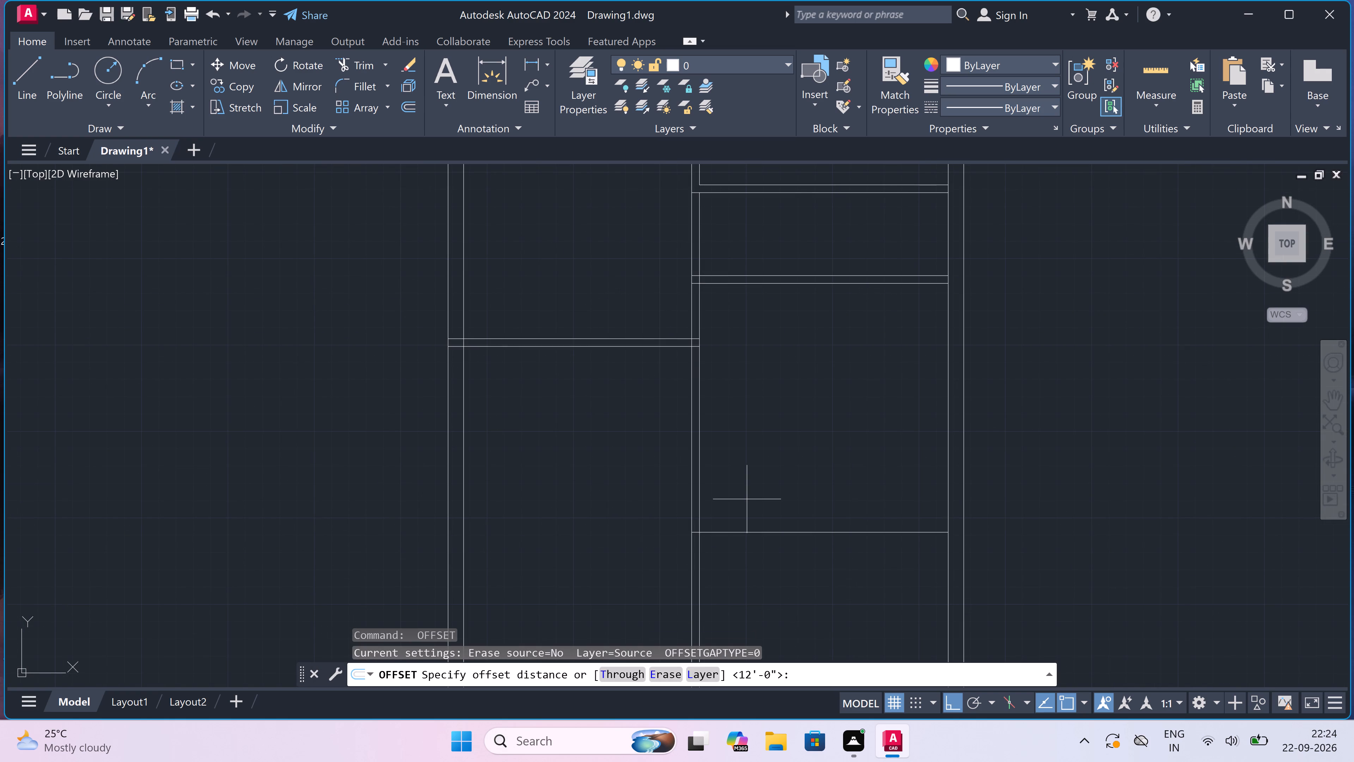
{"action": "left_click", "coordinate": [818, 534]}
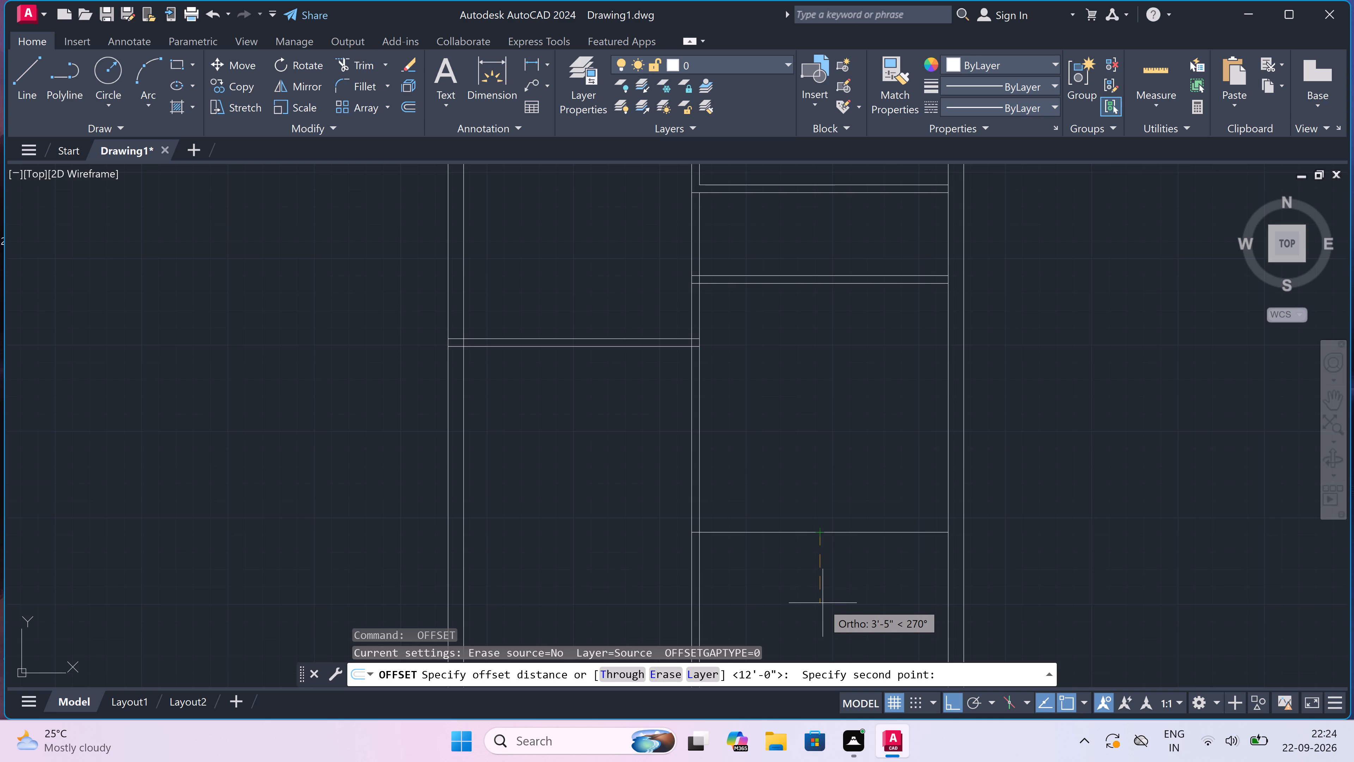
{"action": "key", "text": "4"}
{"action": "type", "text": ".5"}
{"action": "type", "text": "\""}
{"action": "key", "text": "space"}
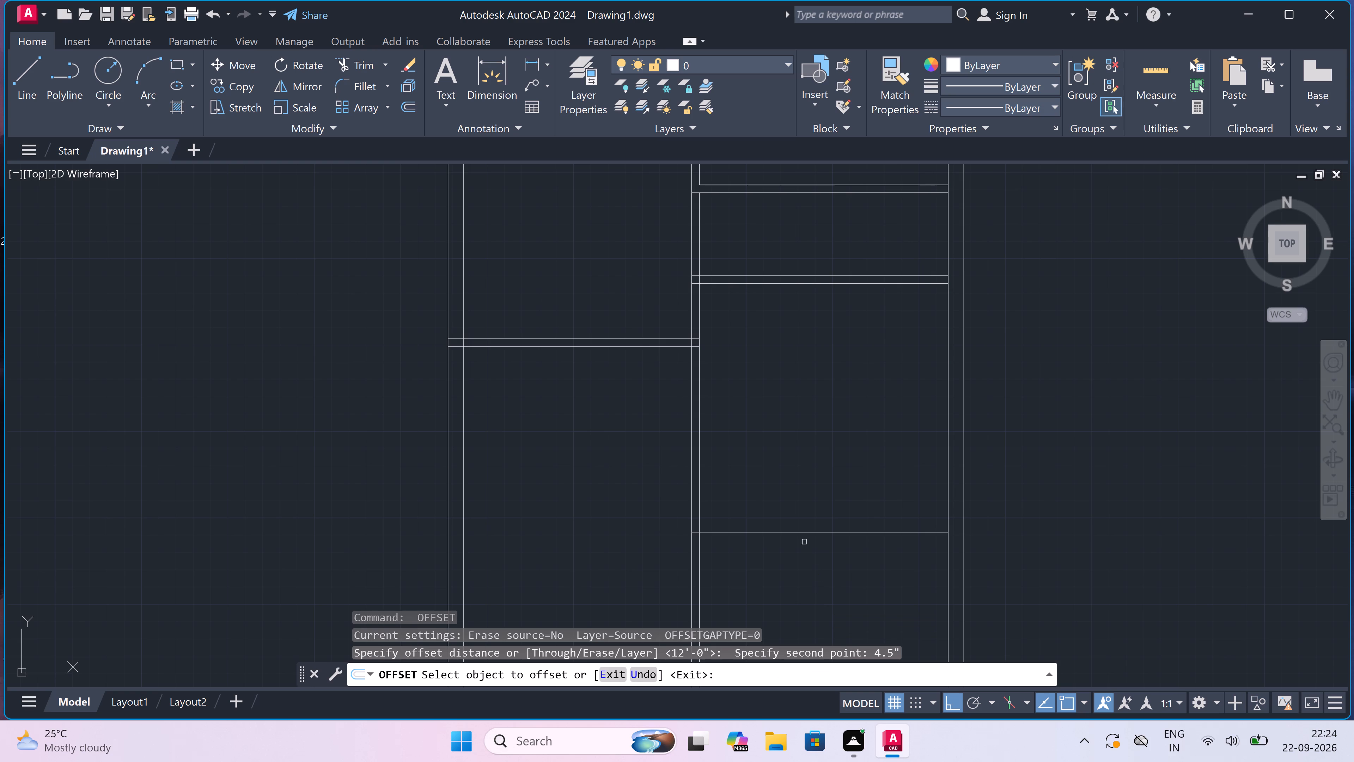
{"action": "left_click_drag", "start_coordinate": [793, 531], "coordinate": [791, 539]}
{"action": "left_click", "coordinate": [789, 551]}
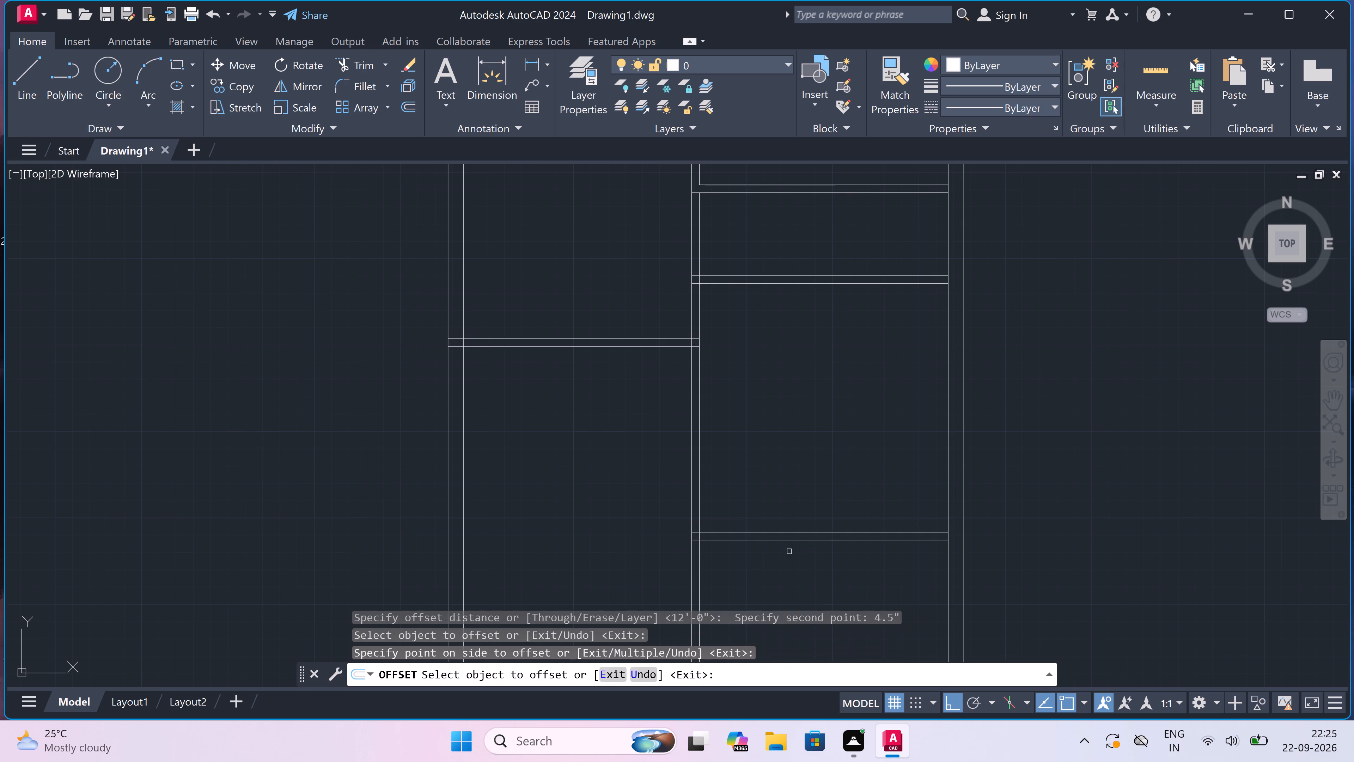
{"action": "key", "text": "Escape"}
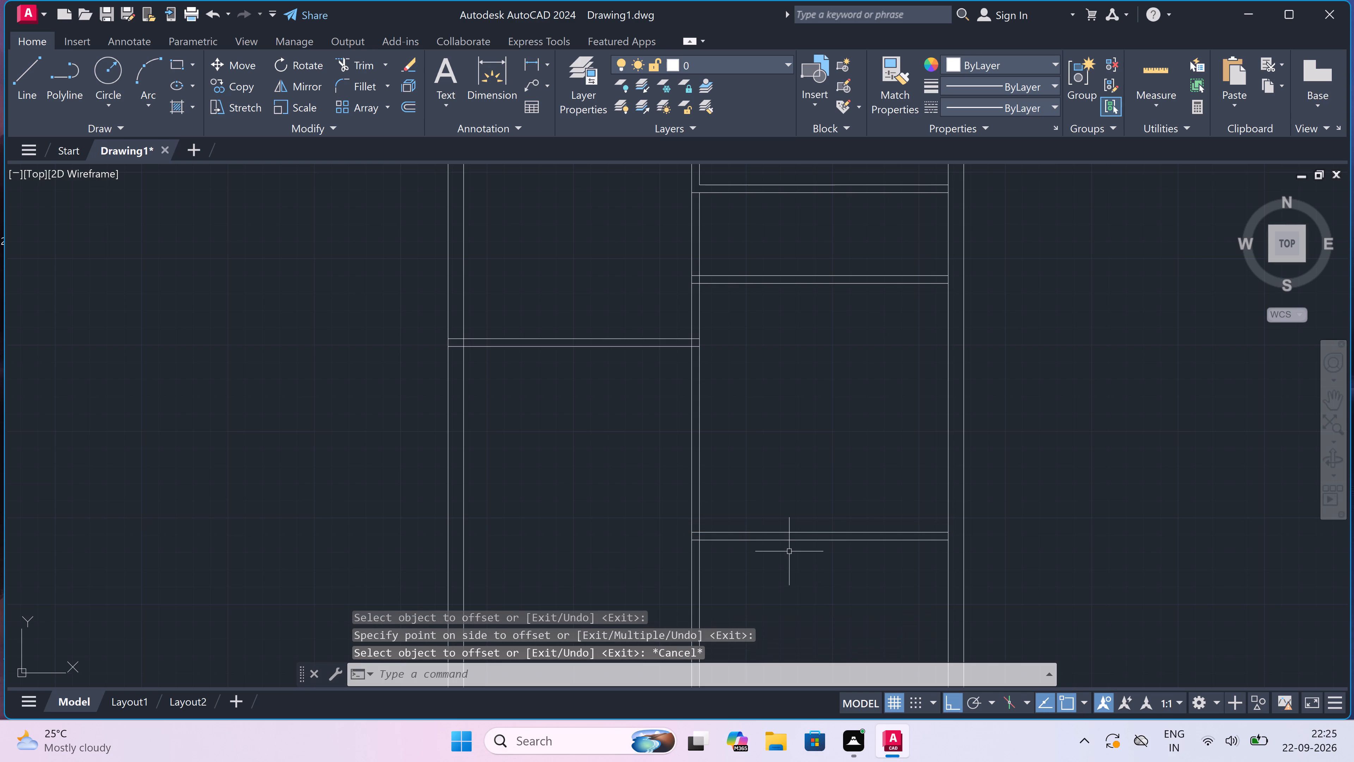
Delete both lines of the horizontal partition between the left wall and the central vertical partition.
{"action": "scroll", "coordinate": [782, 531], "scroll_direction": "down", "scroll_amount": 3}
{"action": "scroll", "coordinate": [755, 515], "scroll_direction": "up", "scroll_amount": 2}
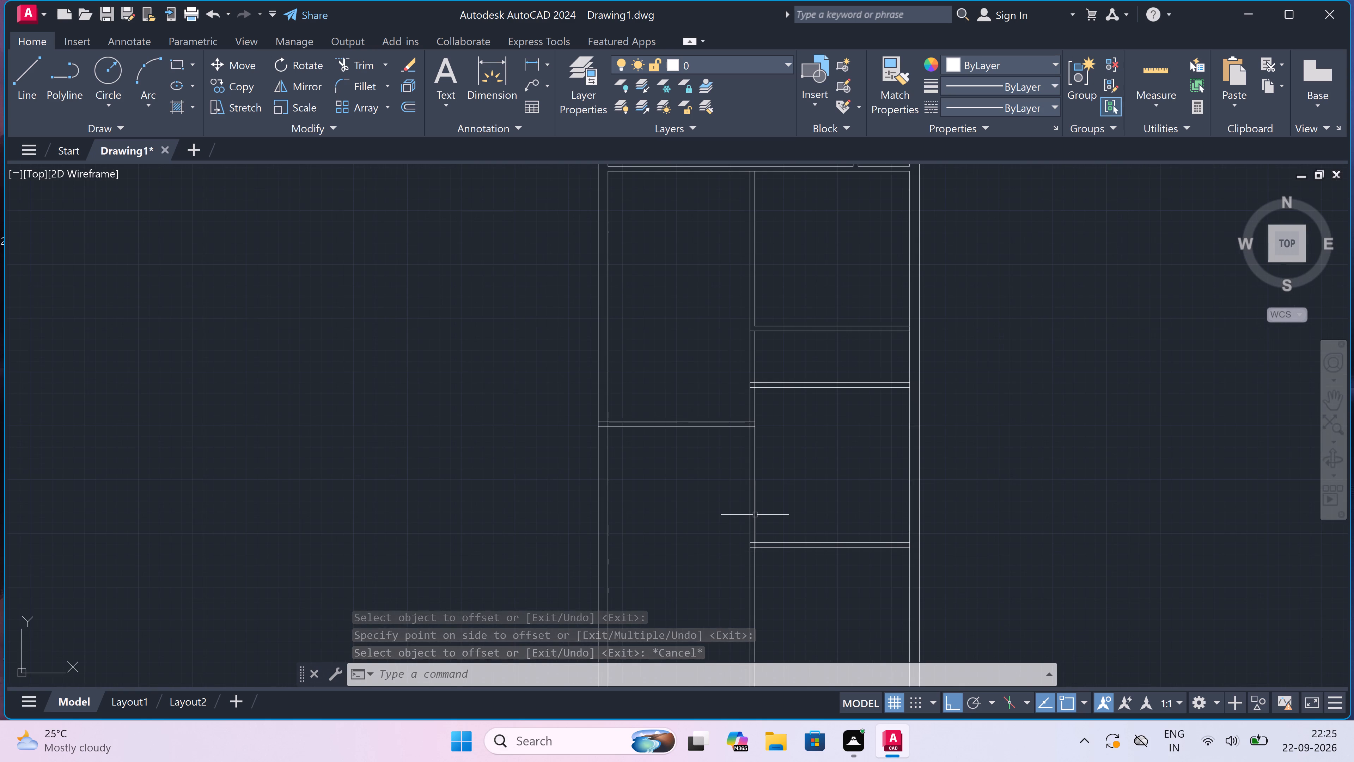
{"action": "scroll", "coordinate": [753, 521], "scroll_direction": "up", "scroll_amount": 1}
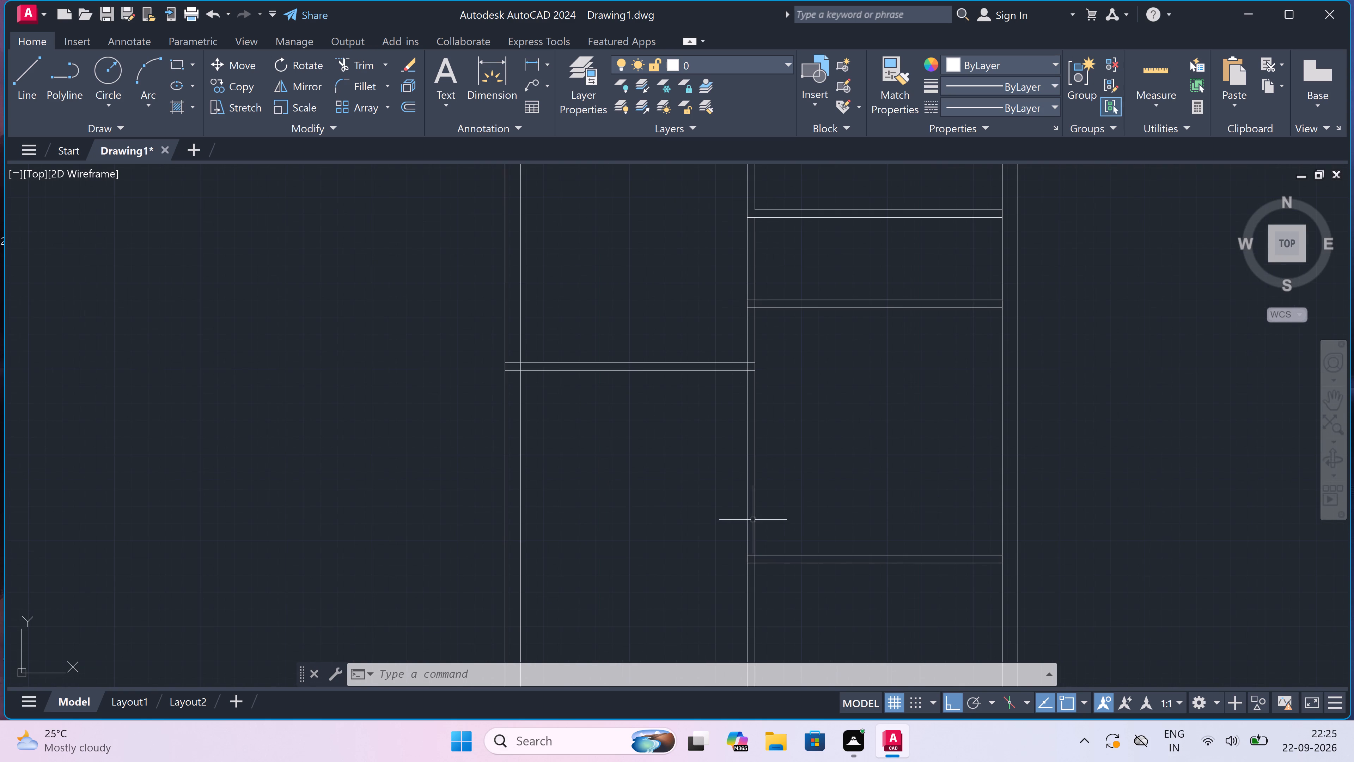
{"action": "left_click_drag", "start_coordinate": [702, 328], "coordinate": [672, 365]}
{"action": "left_click", "coordinate": [616, 428]}
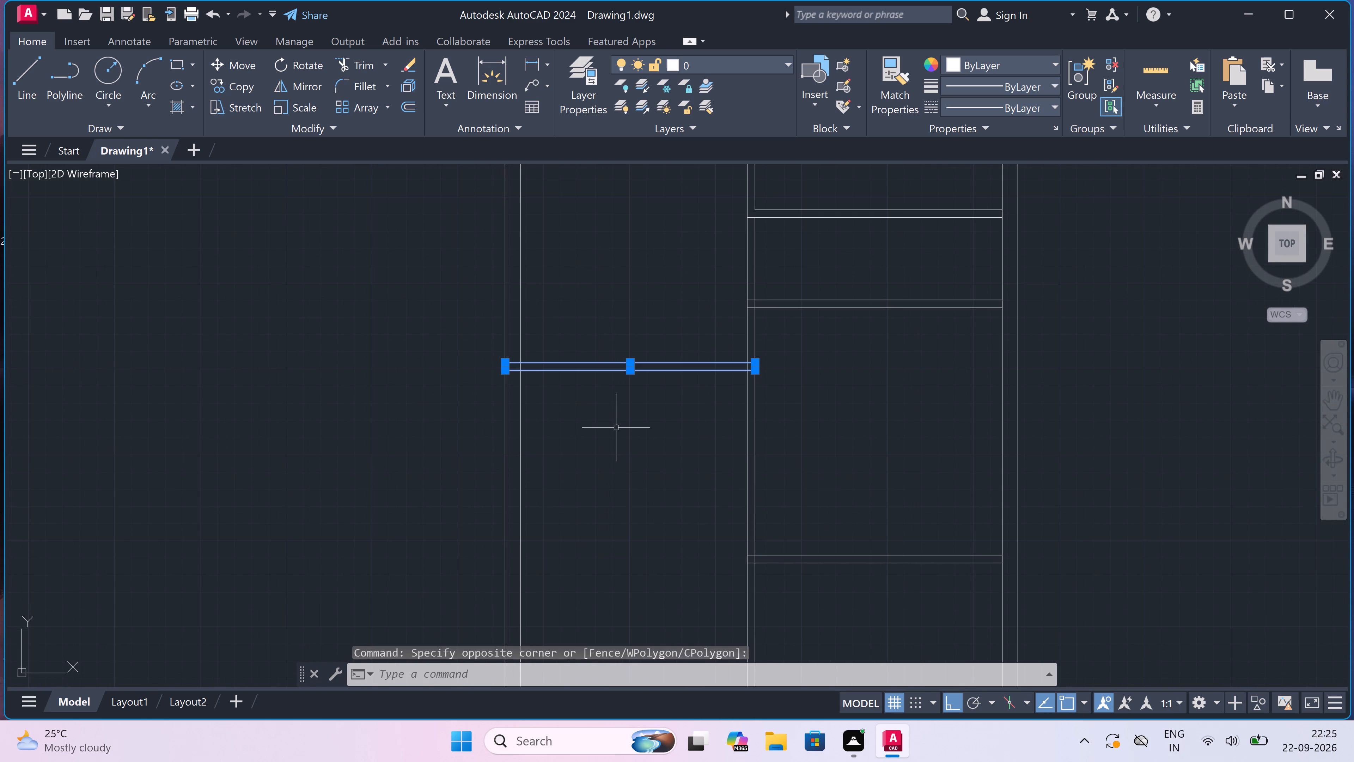
{"action": "key", "text": "Delete"}
Offset the lower line of the third right-hand partition 9' downward.
{"action": "scroll", "coordinate": [616, 428], "scroll_direction": "down", "scroll_amount": 3}
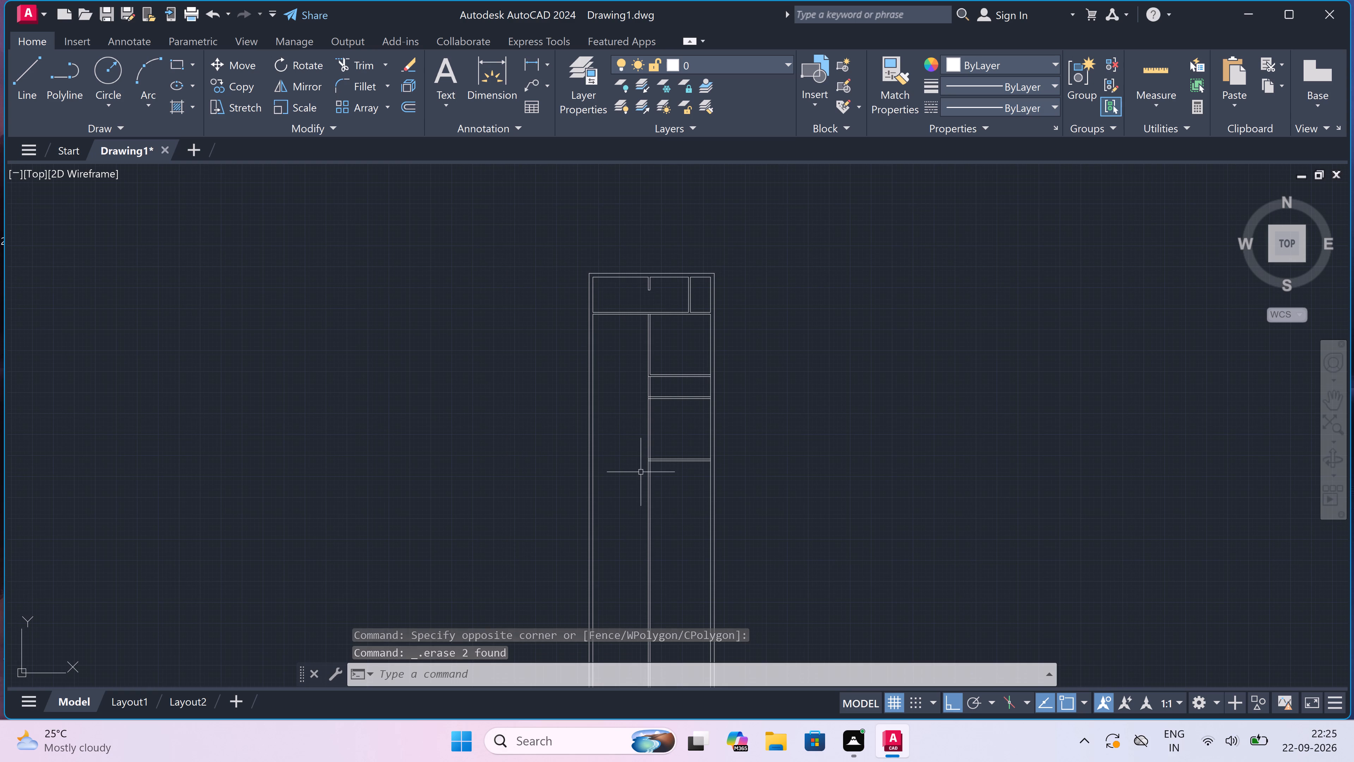
{"action": "scroll", "coordinate": [641, 472], "scroll_direction": "up", "scroll_amount": 1}
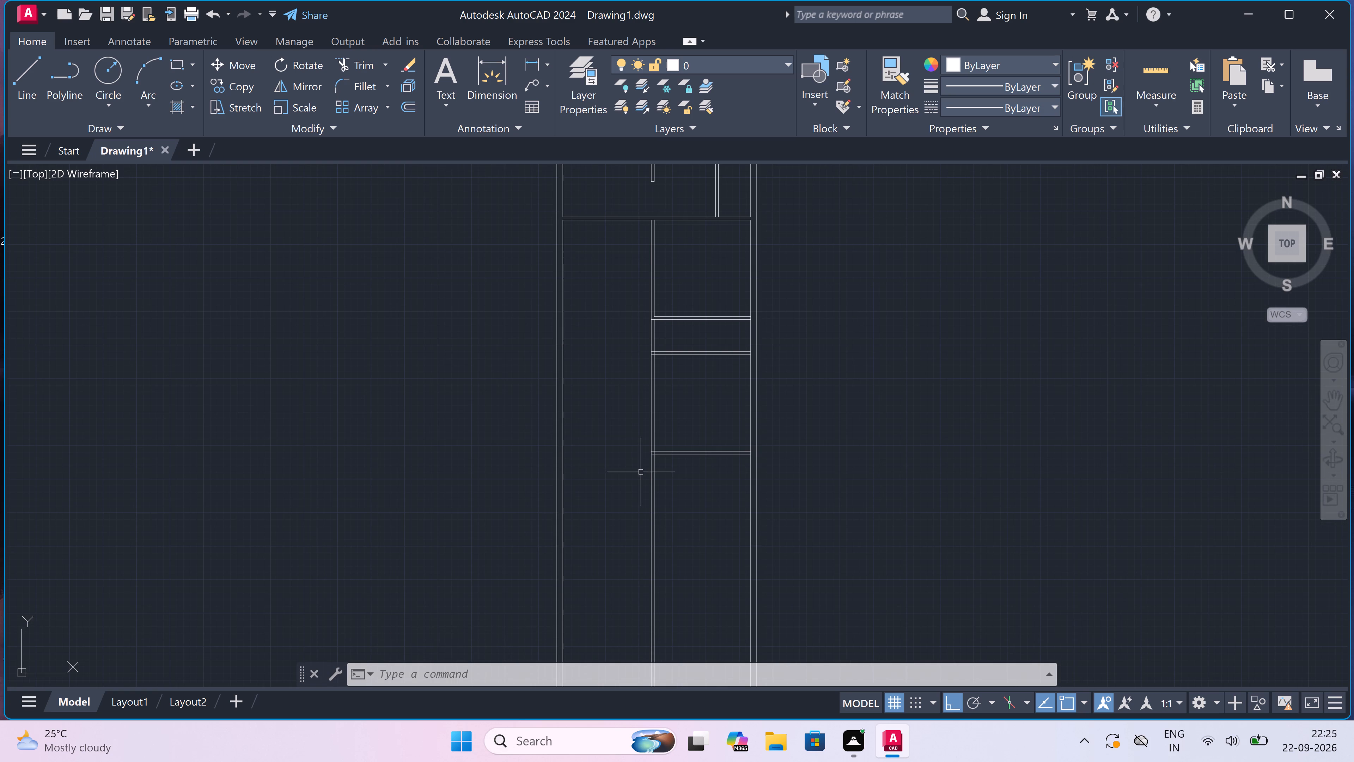
{"action": "scroll", "coordinate": [641, 472], "scroll_direction": "down", "scroll_amount": 1}
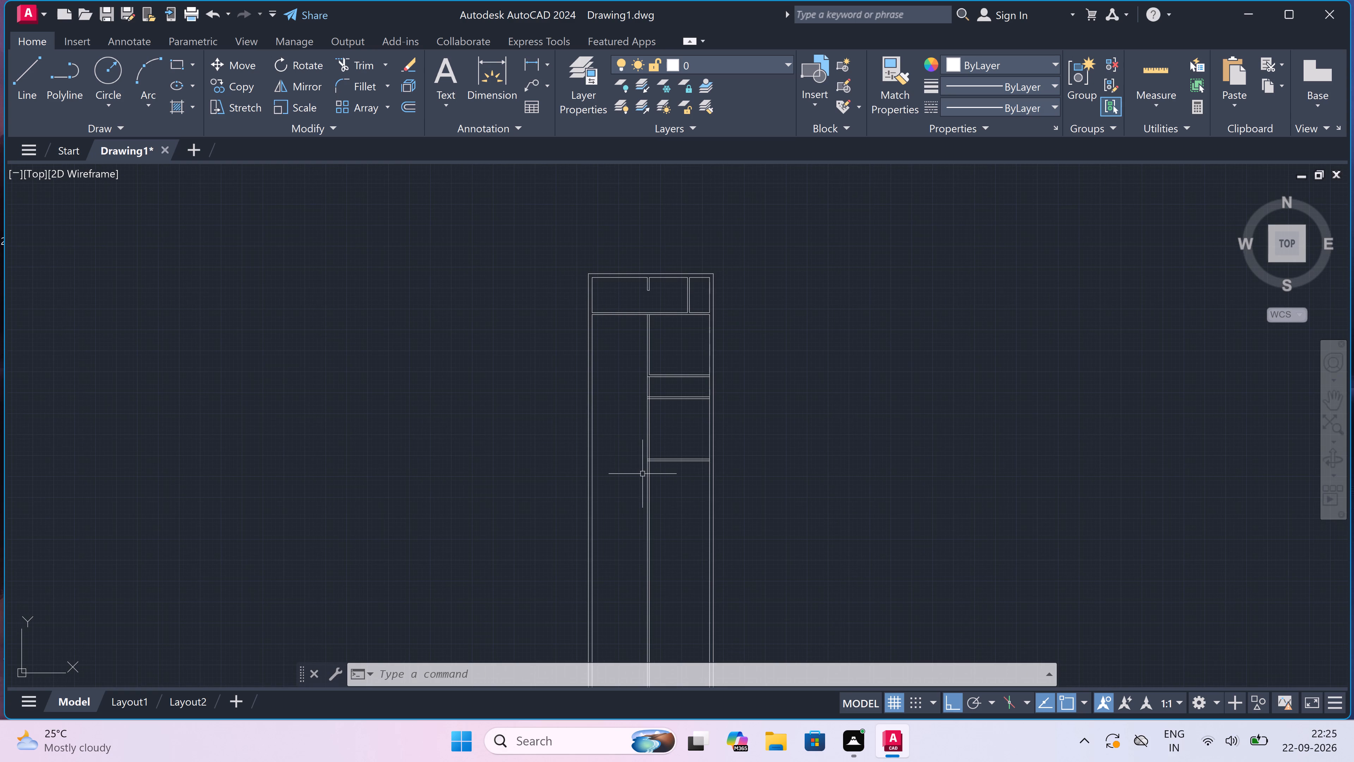
{"action": "scroll", "coordinate": [648, 486], "scroll_direction": "up", "scroll_amount": 2}
{"action": "type", "text": "o"}
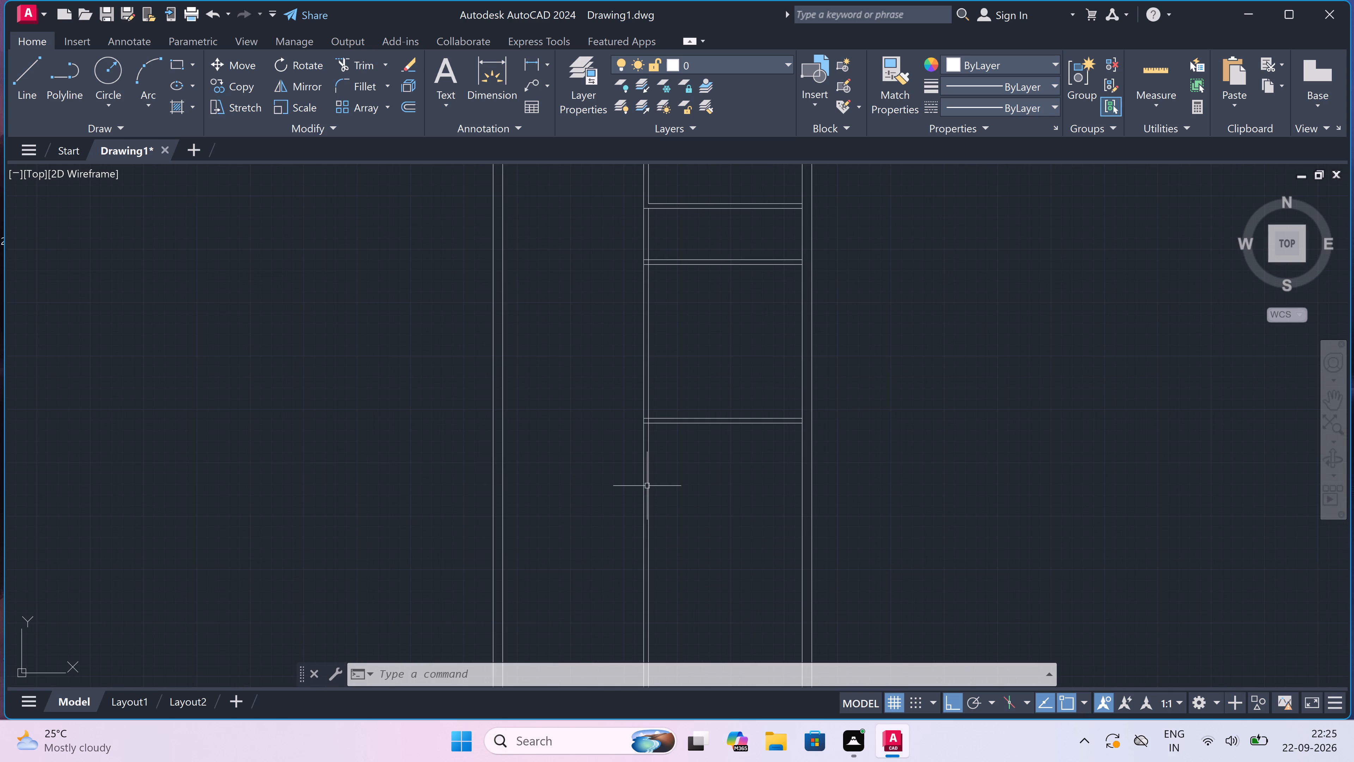
{"action": "key", "text": "space"}
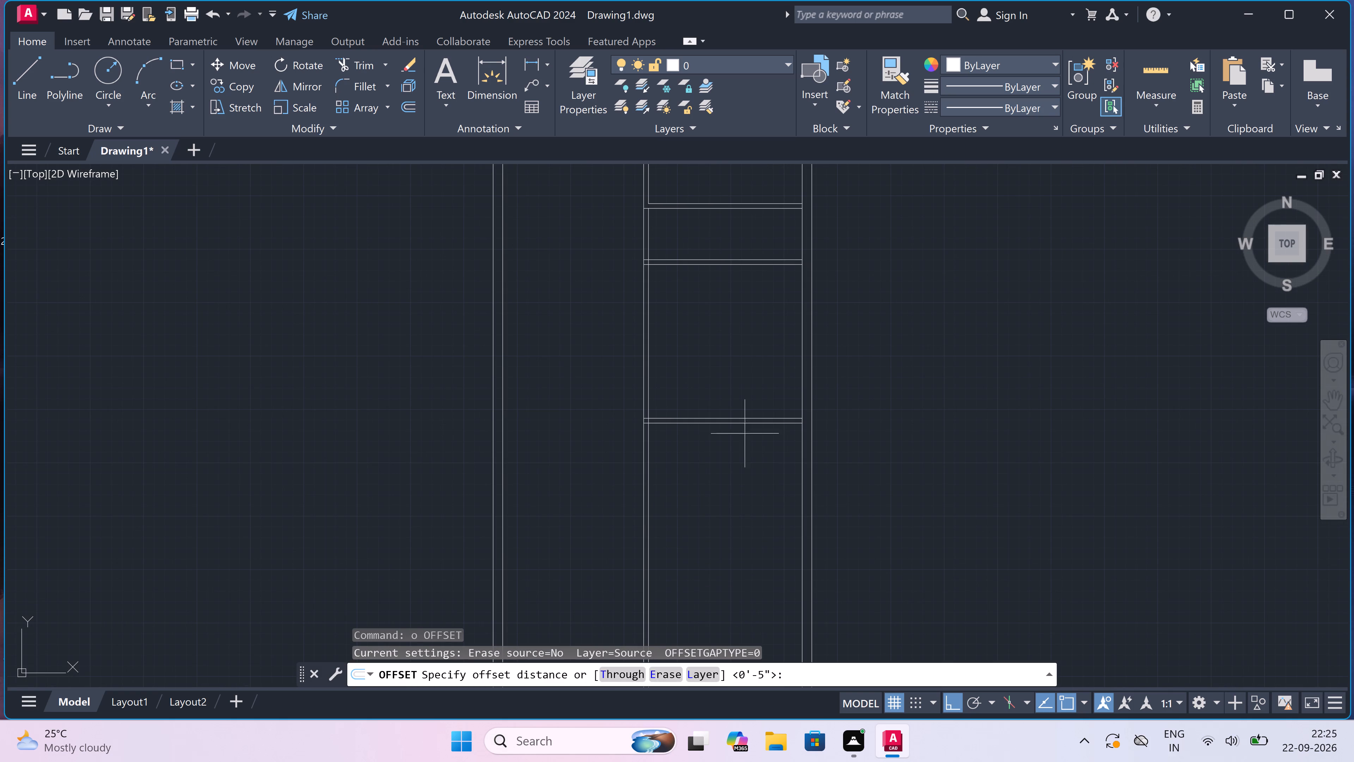
{"action": "scroll", "coordinate": [742, 431], "scroll_direction": "up", "scroll_amount": 2}
{"action": "left_click_drag", "start_coordinate": [735, 414], "coordinate": [735, 438]}
{"action": "type", "text": "9'"}
{"action": "key", "text": "space"}
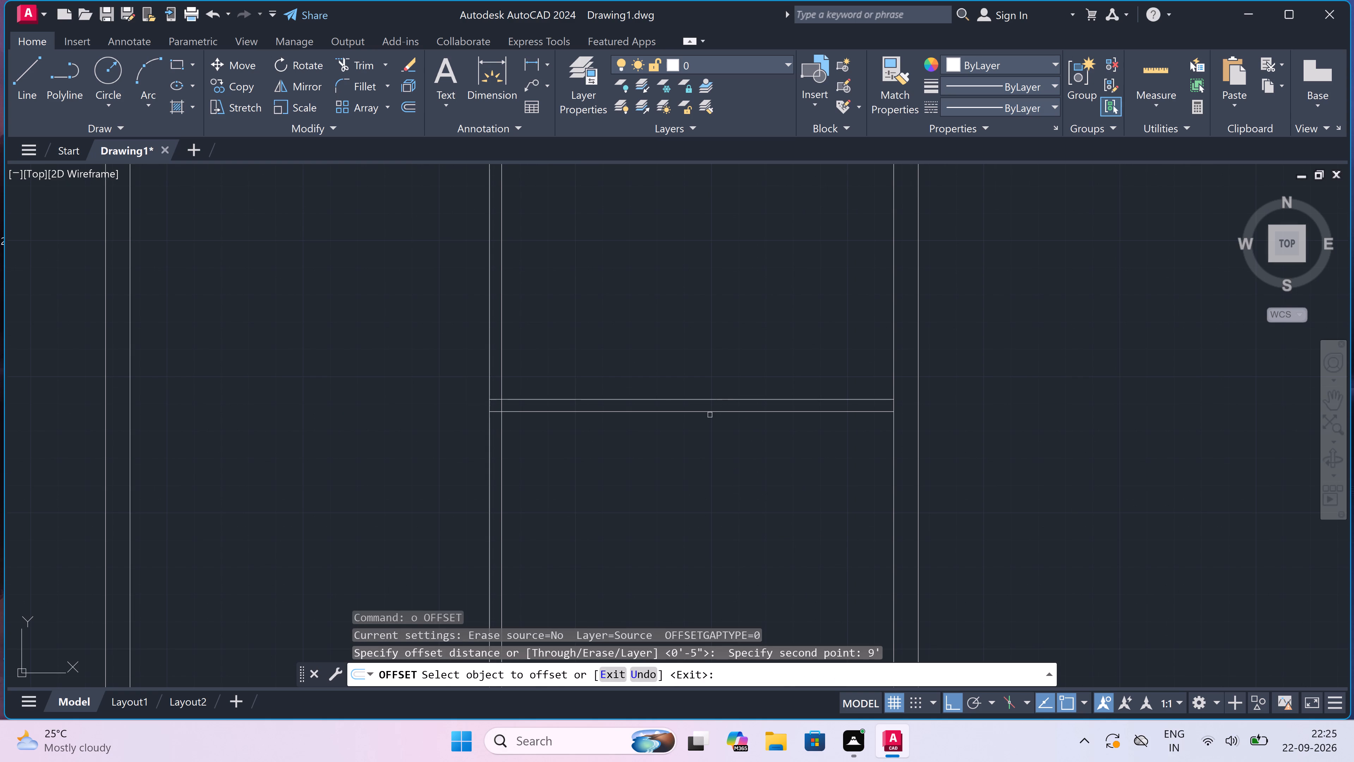
{"action": "left_click_drag", "start_coordinate": [710, 412], "coordinate": [708, 423]}
{"action": "left_click", "coordinate": [707, 431]}
{"action": "scroll", "coordinate": [708, 432], "scroll_direction": "down", "scroll_amount": 2}
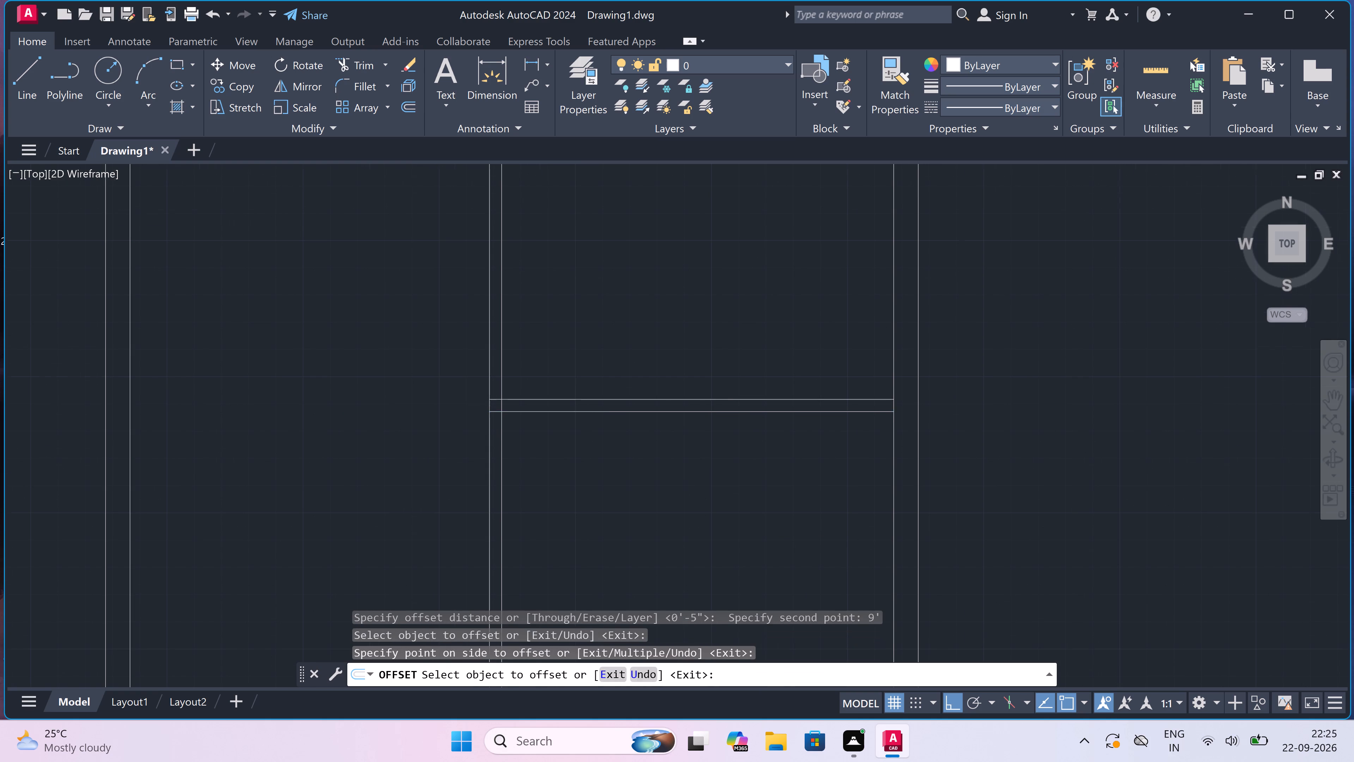
{"action": "scroll", "coordinate": [708, 432], "scroll_direction": "down", "scroll_amount": 1}
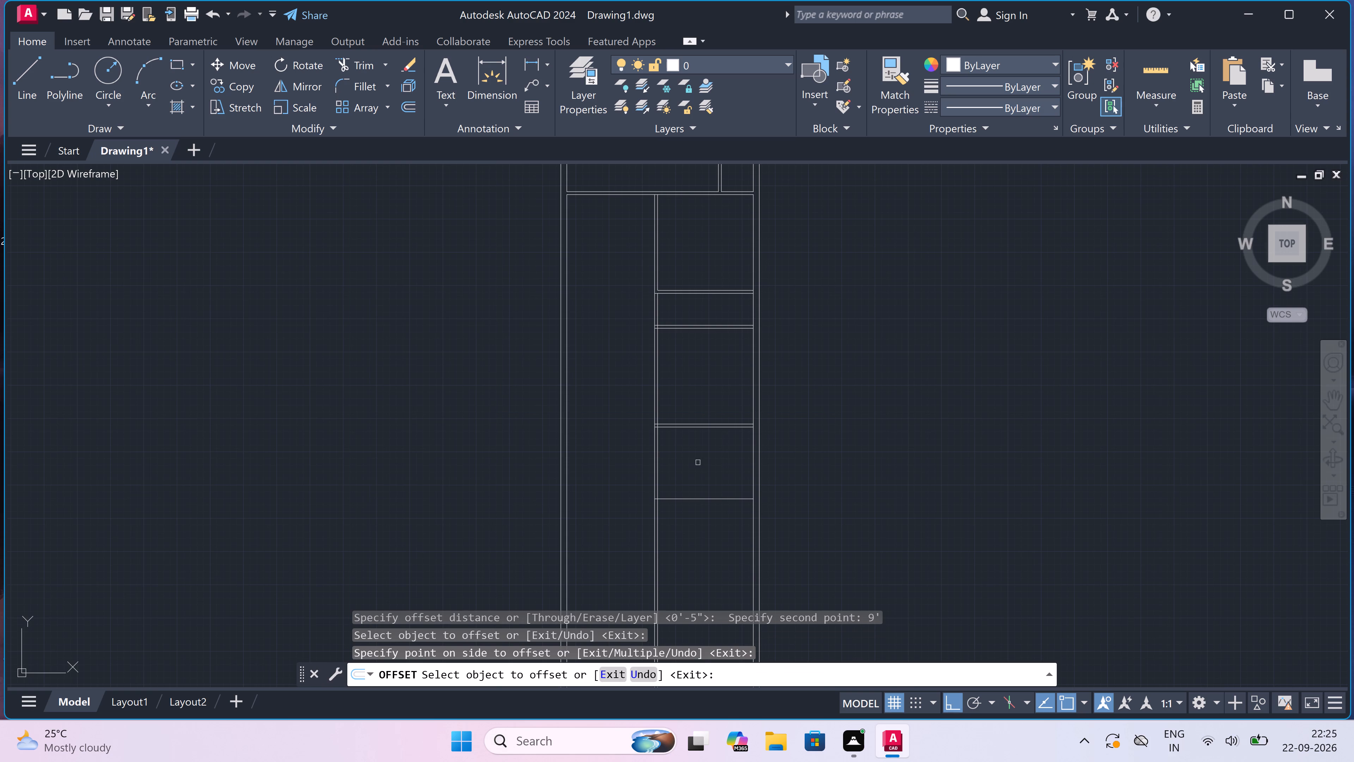
{"action": "scroll", "coordinate": [683, 498], "scroll_direction": "up", "scroll_amount": 2}
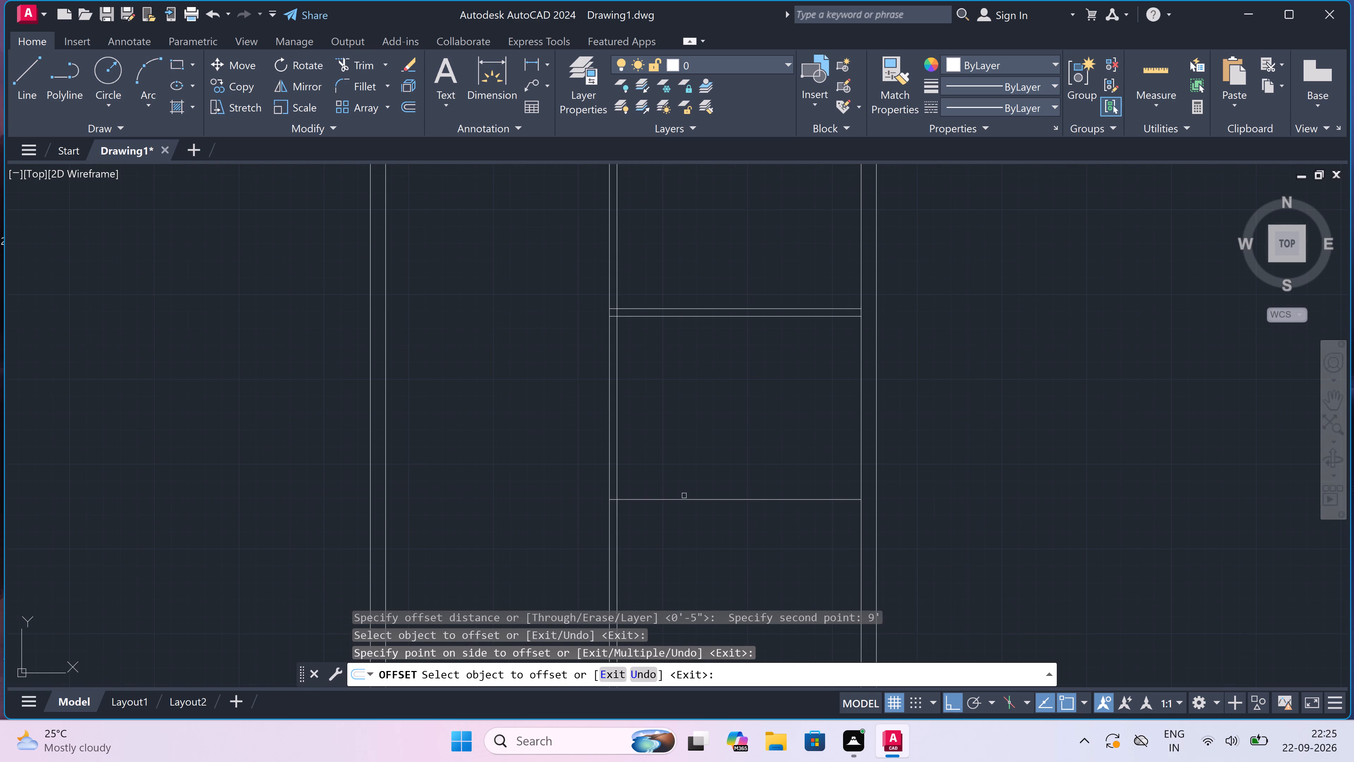
{"action": "key", "text": "Escape"}
Offset the new lowest horizontal line 9" downward to give the bottom outer wall its thickness.
{"action": "key", "text": "space"}
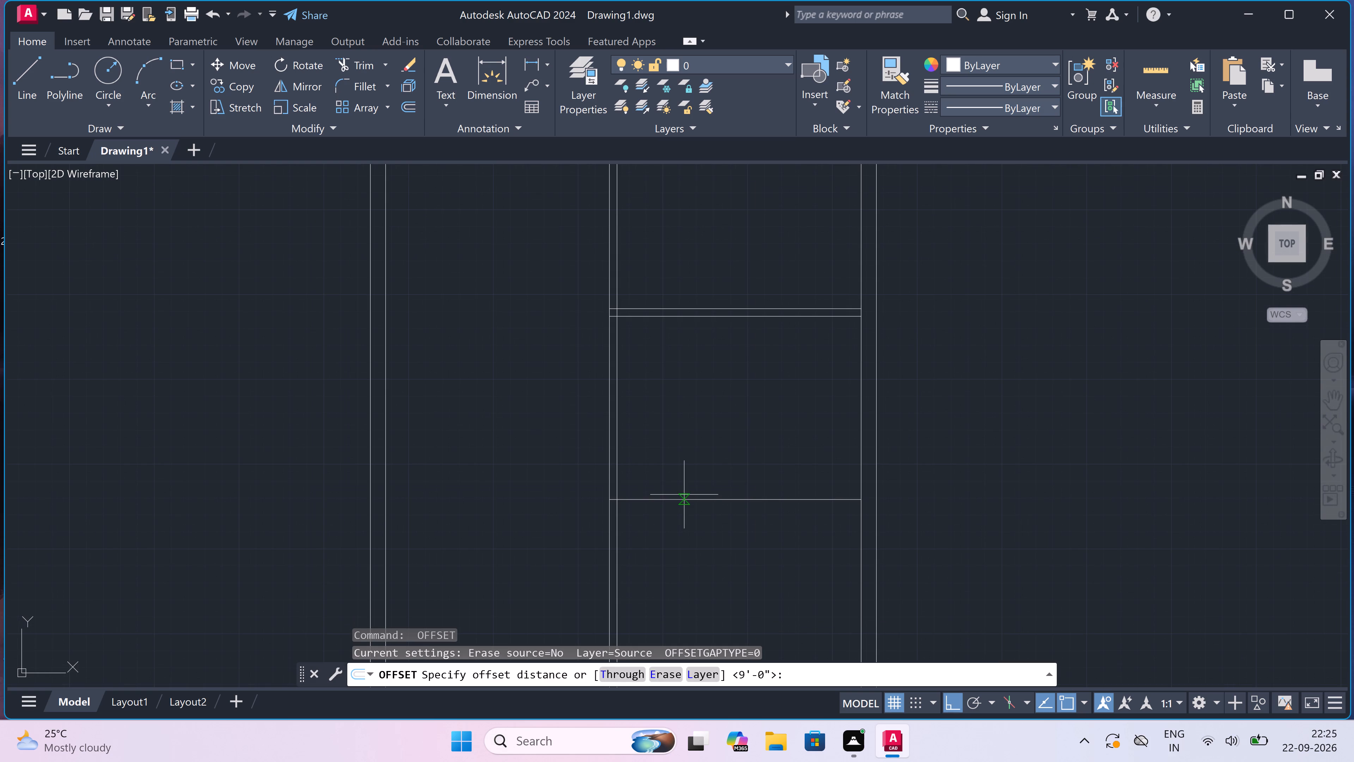
{"action": "left_click", "coordinate": [685, 496]}
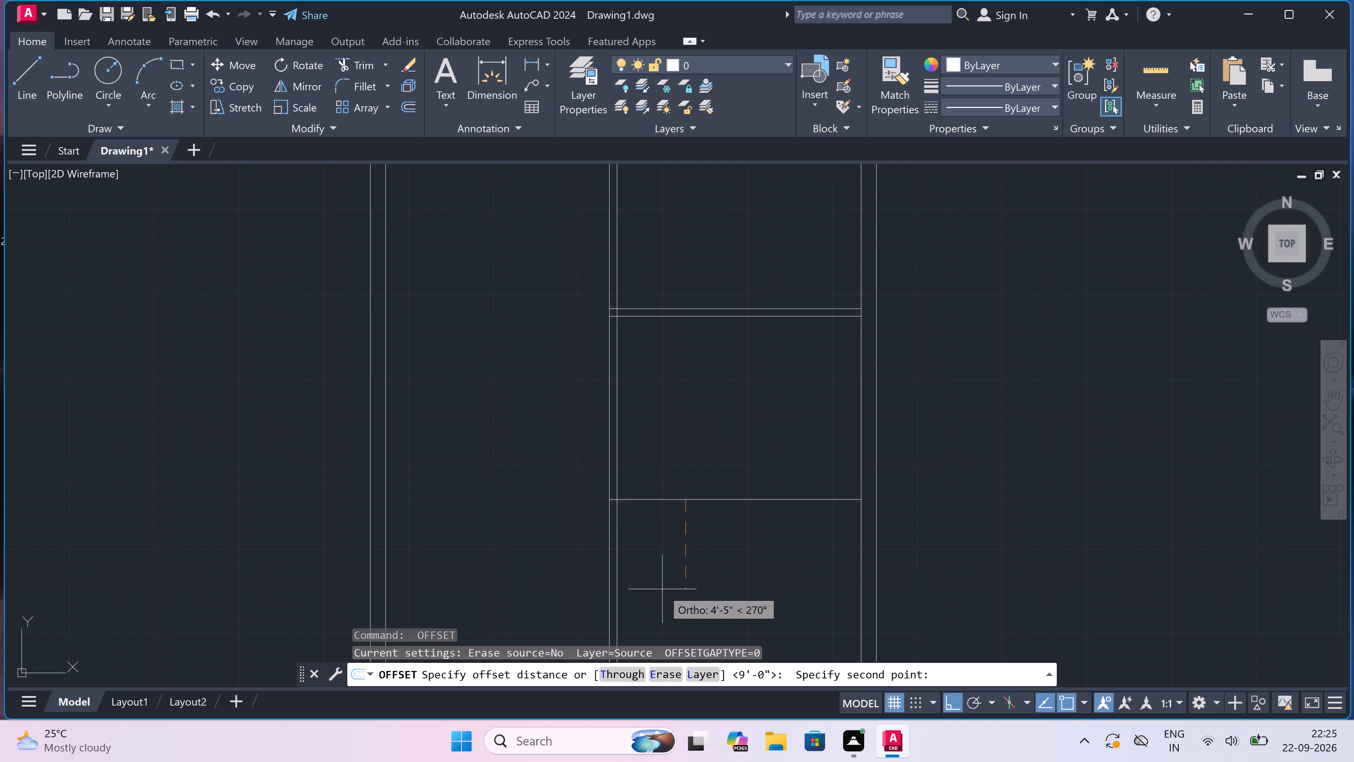
{"action": "type", "text": "9\""}
{"action": "key", "text": "space"}
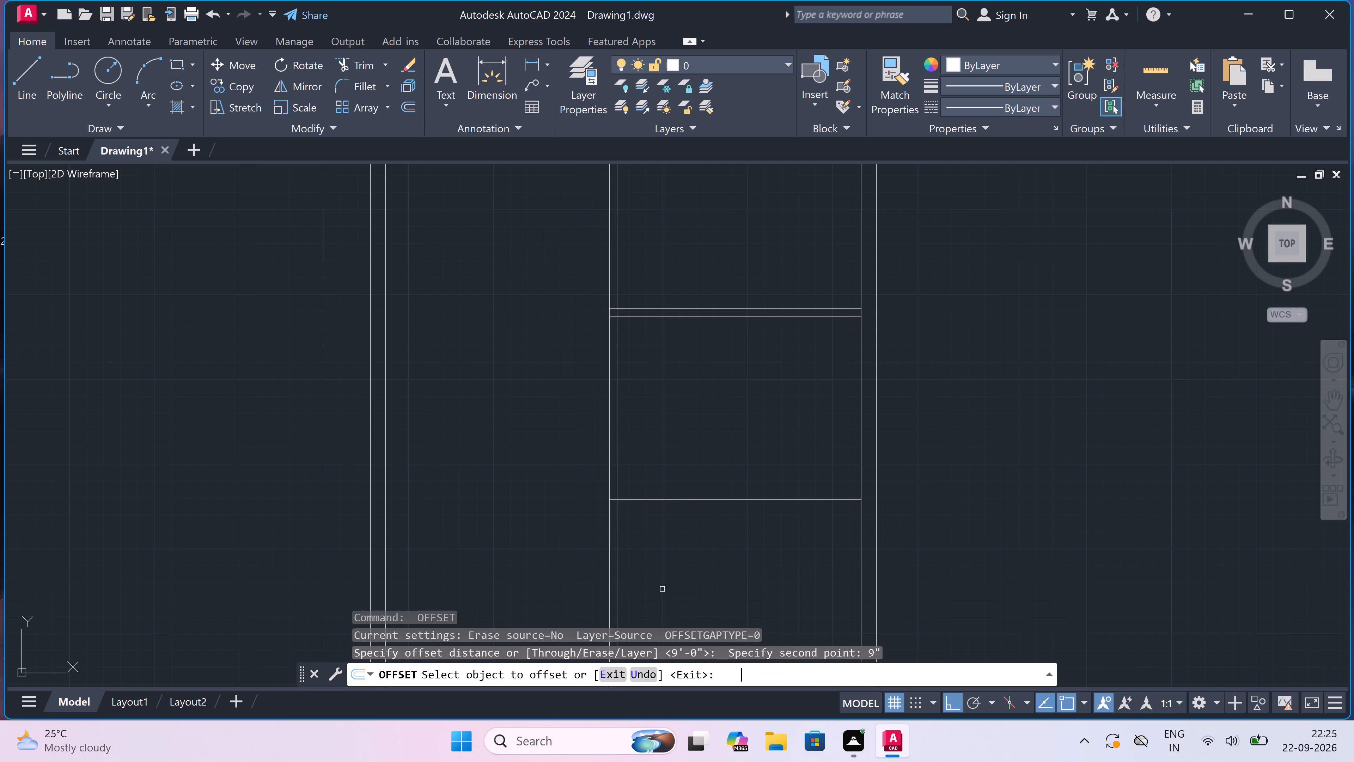
{"action": "left_click_drag", "start_coordinate": [695, 500], "coordinate": [695, 502]}
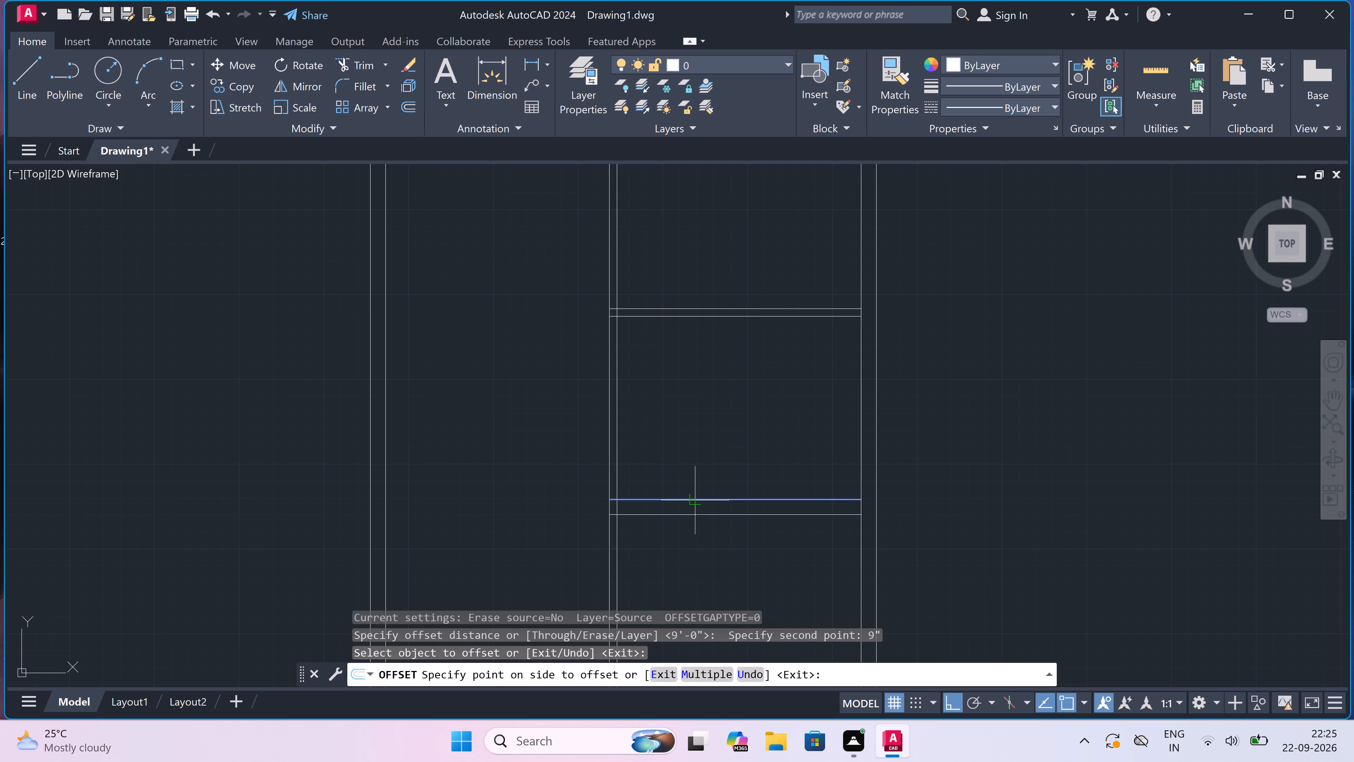
{"action": "left_click_drag", "start_coordinate": [695, 502], "coordinate": [695, 506]}
{"action": "left_click", "coordinate": [692, 520]}
{"action": "key", "text": "Escape"}
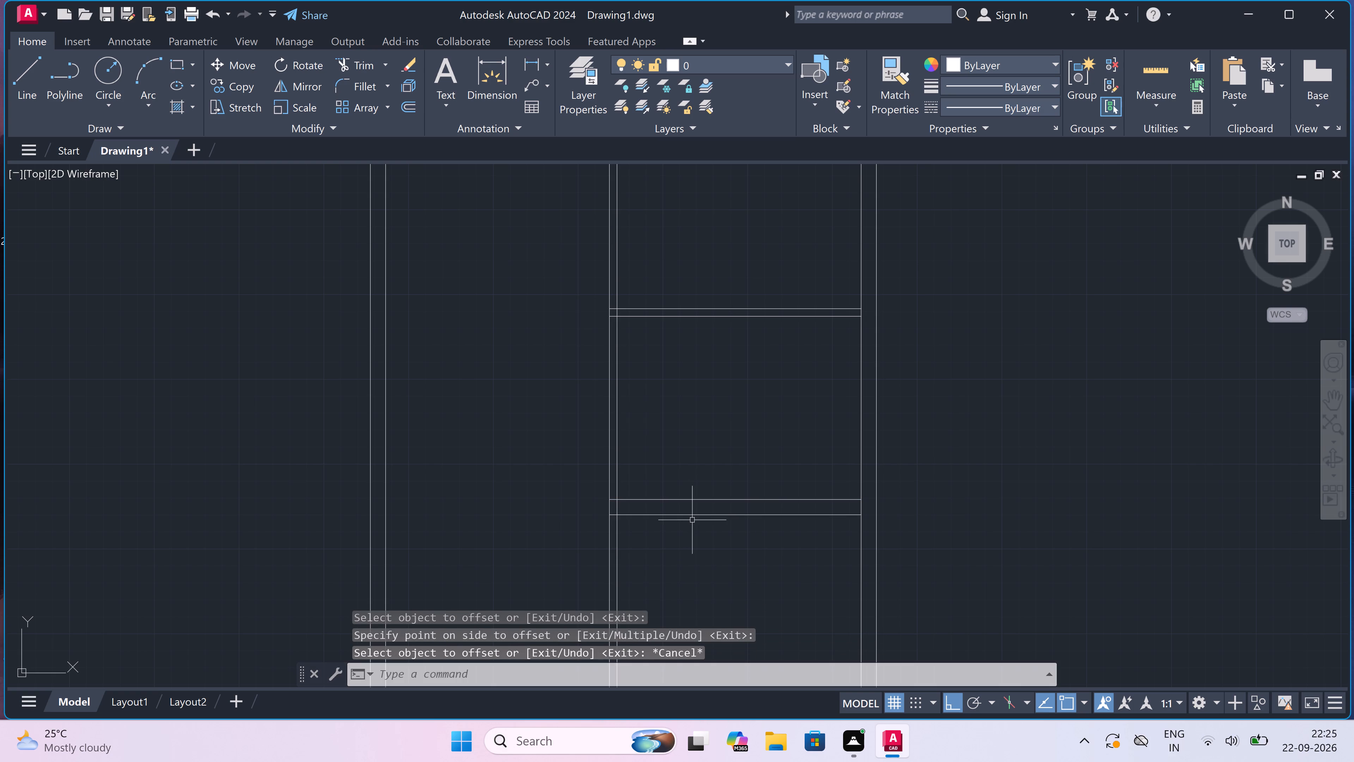
Extend the lower line of the bottom wall to the outer faces of the left and right outer walls.
{"action": "type", "text": "ex"}
{"action": "key", "text": "space"}
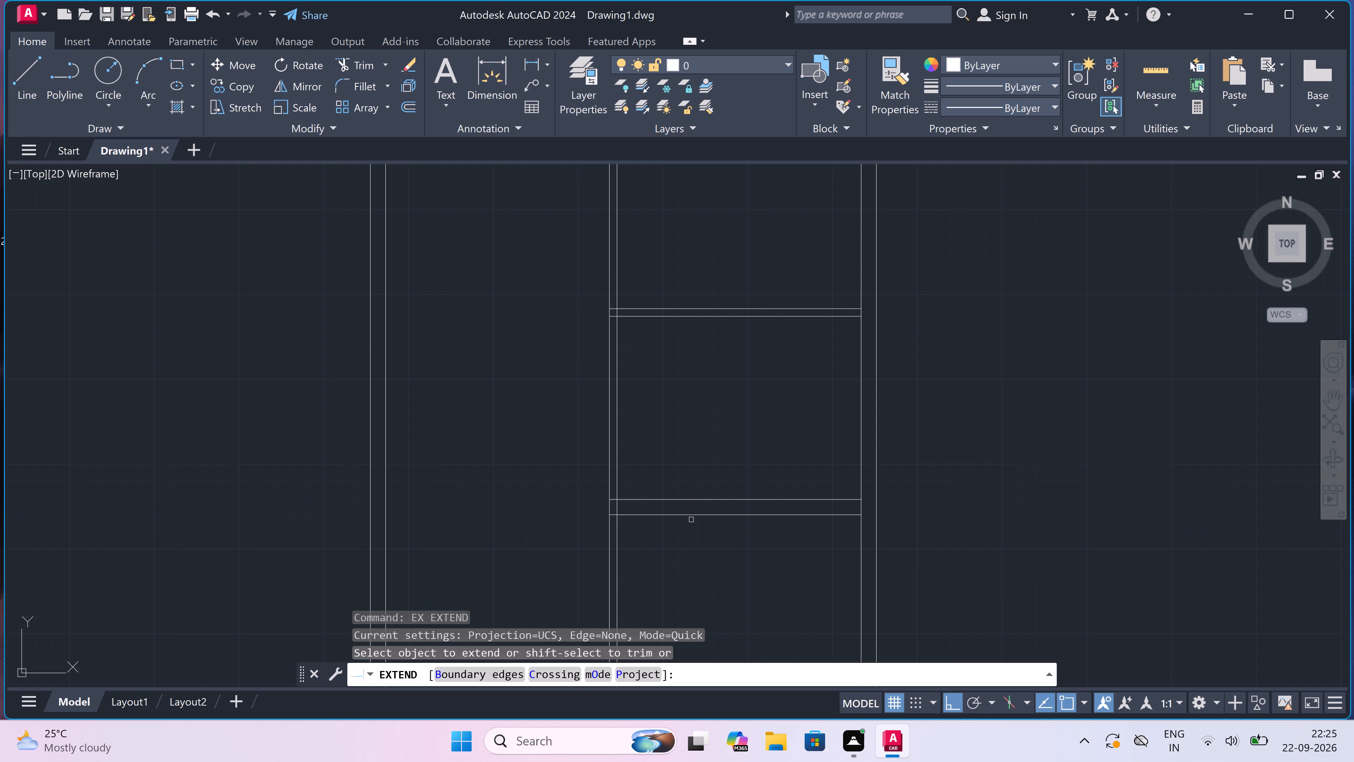
{"action": "left_click", "coordinate": [691, 516]}
{"action": "left_click", "coordinate": [699, 515]}
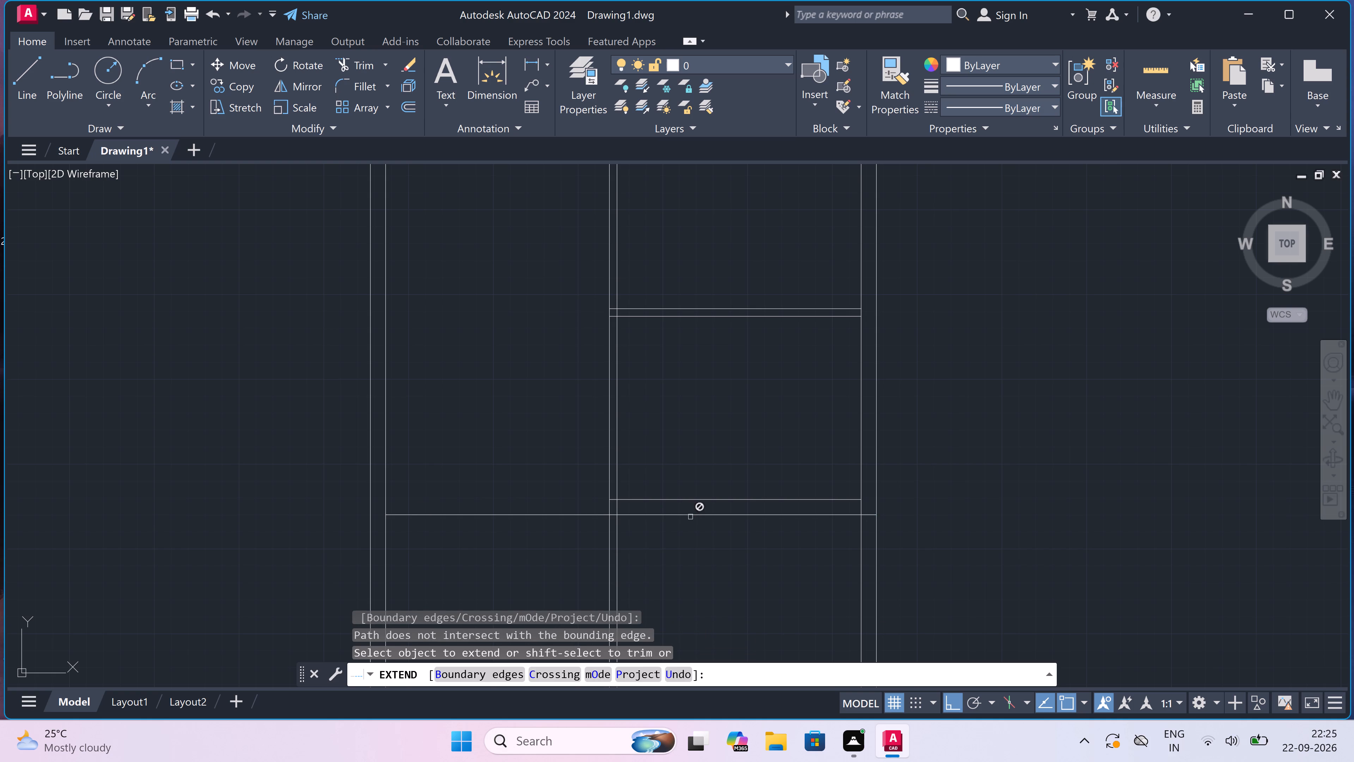
{"action": "double_click", "coordinate": [411, 514]}
{"action": "scroll", "coordinate": [448, 516], "scroll_direction": "down", "scroll_amount": 2}
{"action": "scroll", "coordinate": [438, 545], "scroll_direction": "up", "scroll_amount": 1}
{"action": "key", "text": "Escape"}
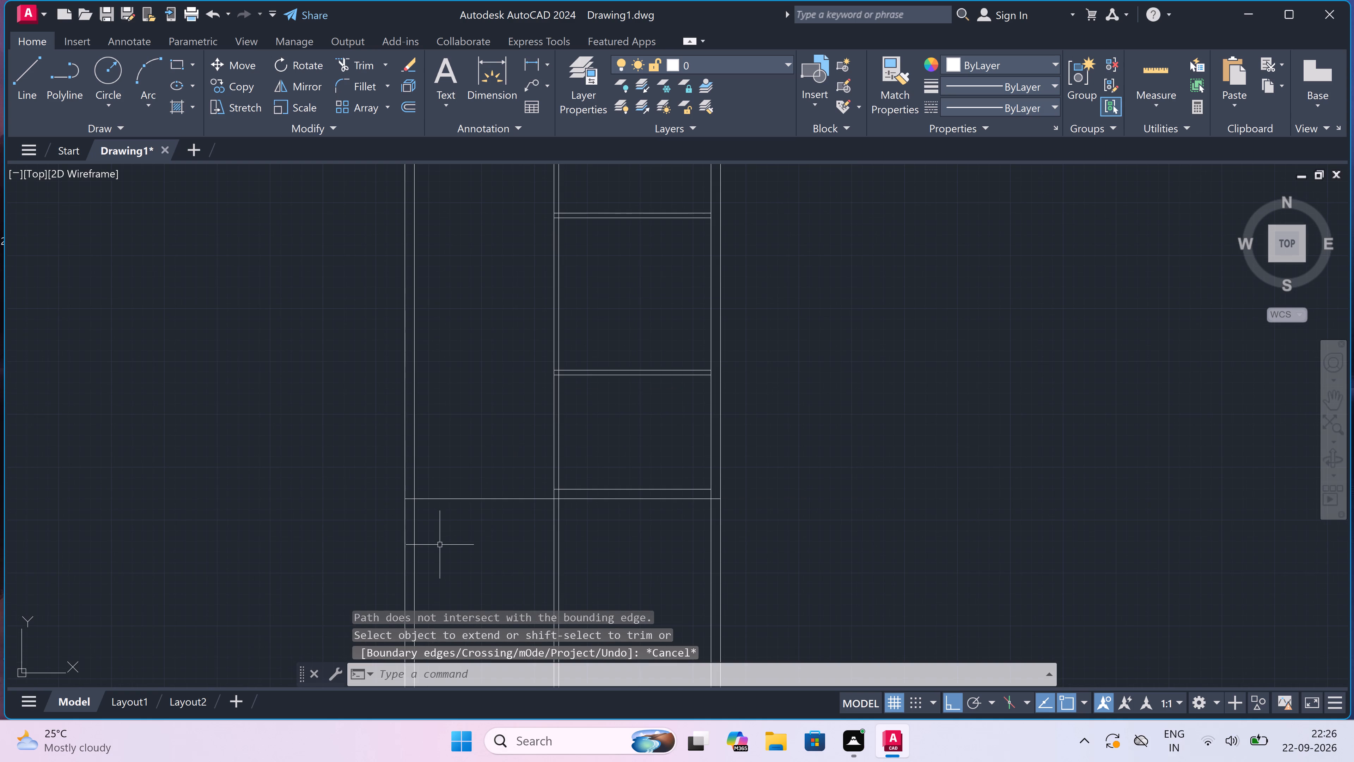
Trim away the outer wall and central partition lines that run below the bottom wall's lower line.
{"action": "type", "text": "tr"}
{"action": "key", "text": "space"}
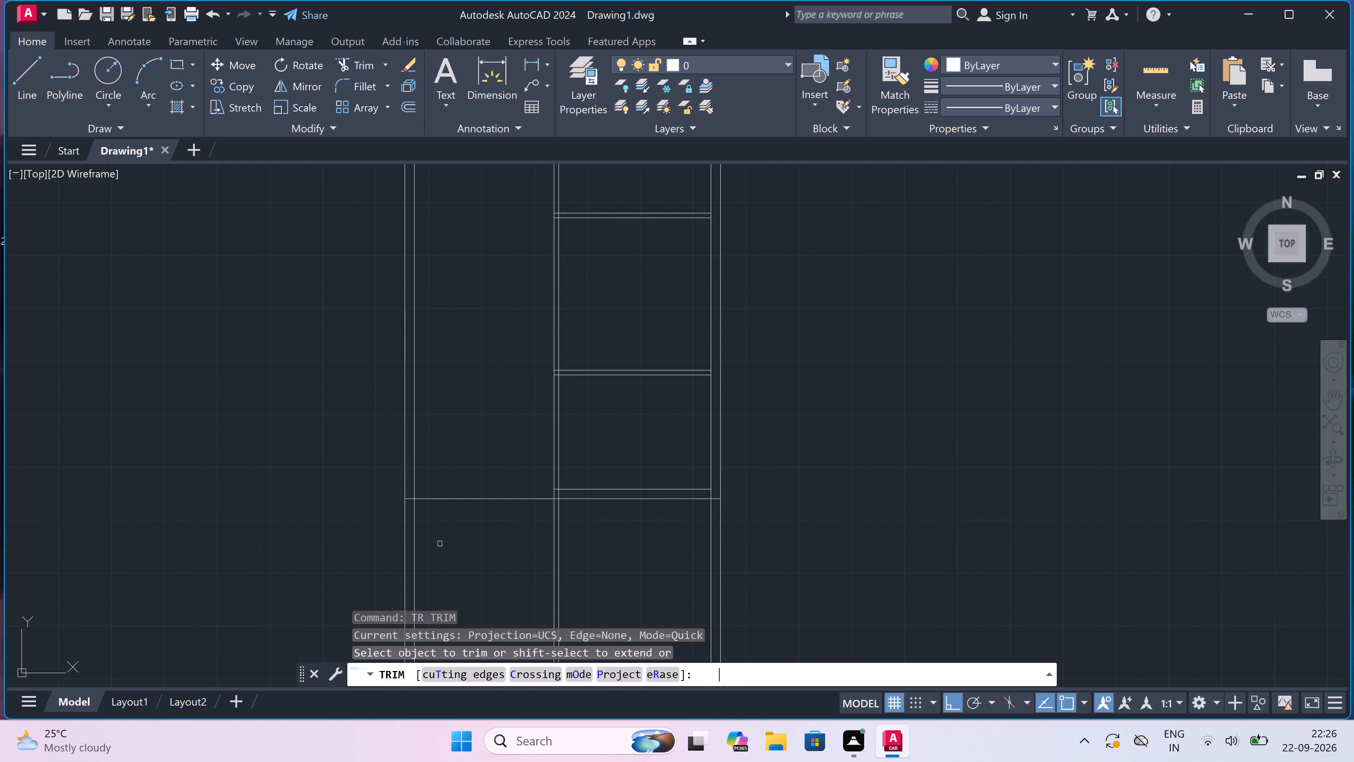
{"action": "scroll", "coordinate": [459, 518], "scroll_direction": "down", "scroll_amount": 2}
{"action": "left_click", "coordinate": [393, 520]}
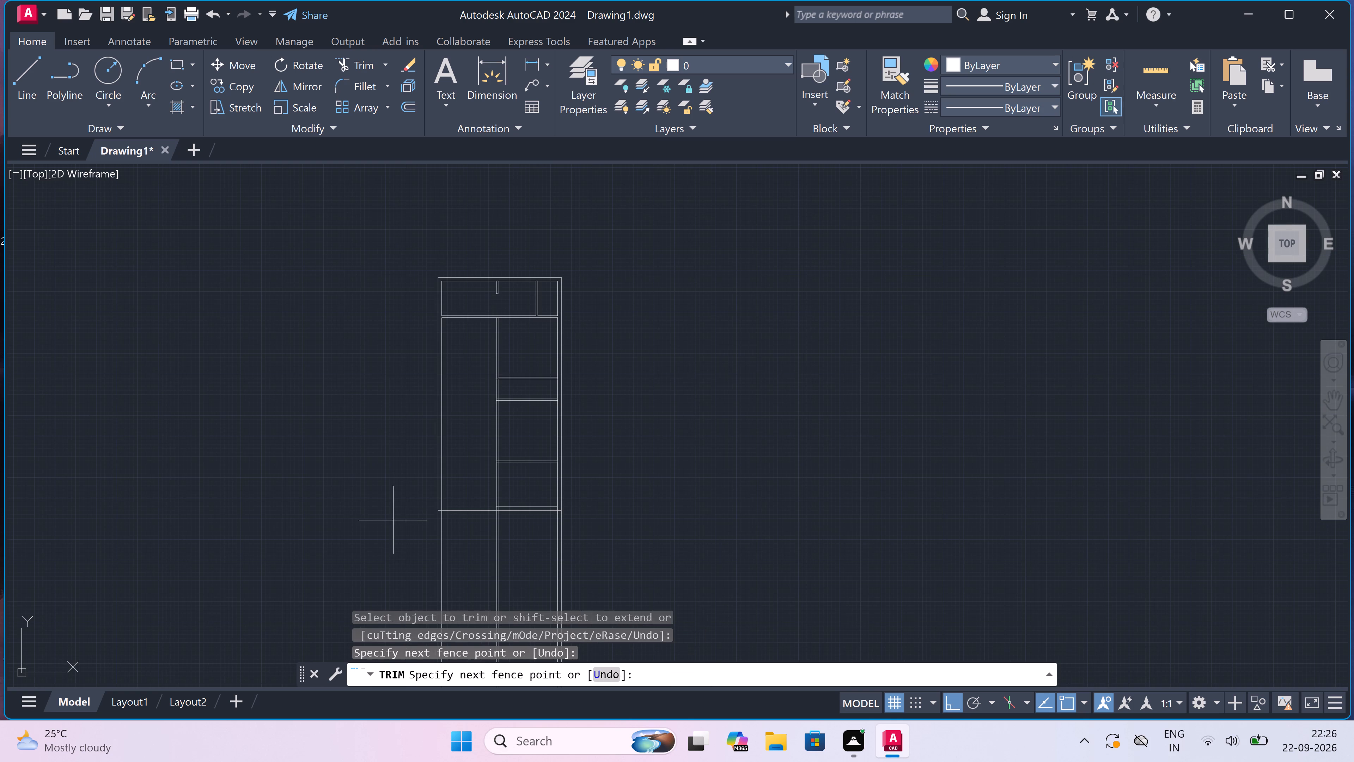
{"action": "left_click", "coordinate": [622, 535]}
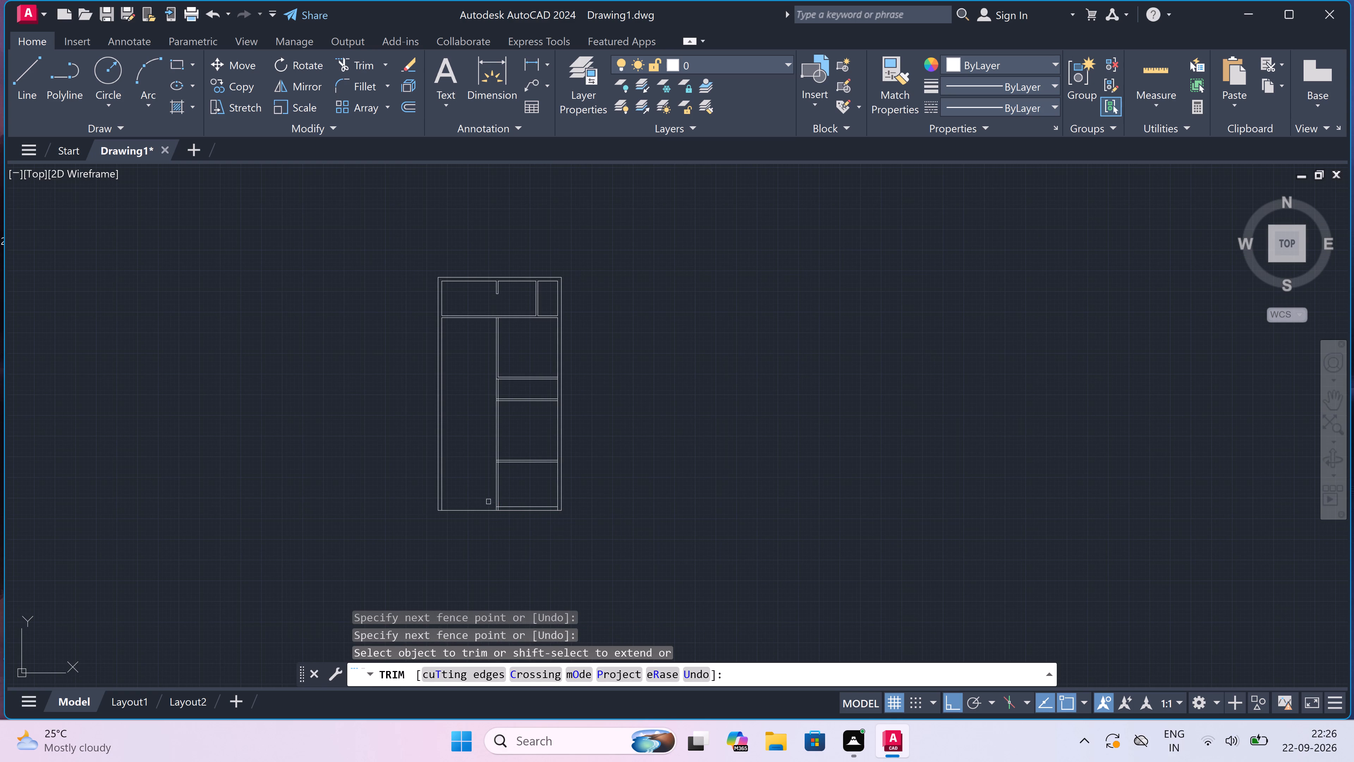
Trim the bottom line between the left outer wall and the central partition to leave that side open.
{"action": "left_click_drag", "start_coordinate": [472, 497], "coordinate": [473, 506]}
{"action": "left_click", "coordinate": [467, 534]}
Trim the central partition lines between the third right-hand partition and the bottom wall, including the inner stub within the bottom wall's thickness.
{"action": "scroll", "coordinate": [457, 482], "scroll_direction": "up", "scroll_amount": 3}
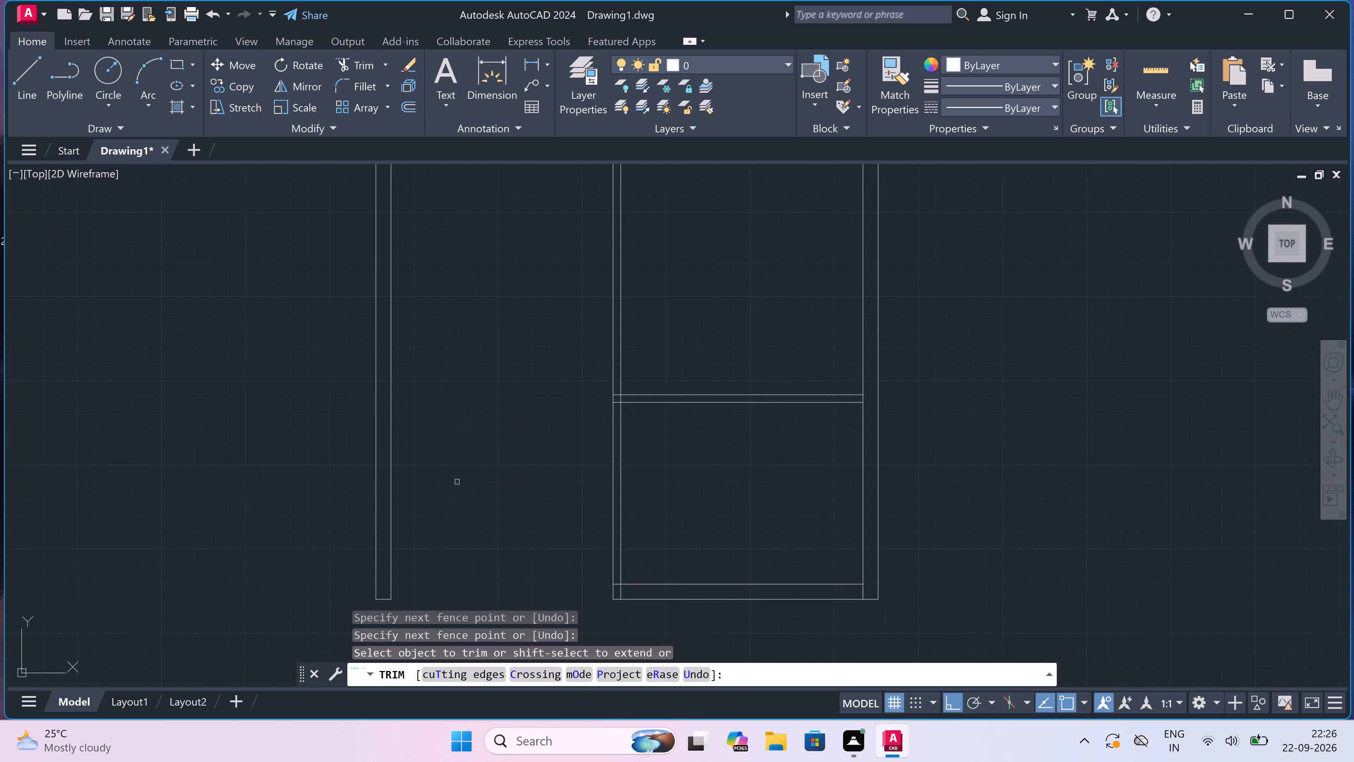
{"action": "left_click", "coordinate": [504, 493]}
{"action": "left_click", "coordinate": [739, 496]}
{"action": "scroll", "coordinate": [626, 591], "scroll_direction": "up", "scroll_amount": 3}
{"action": "left_click_drag", "start_coordinate": [592, 589], "coordinate": [597, 589]}
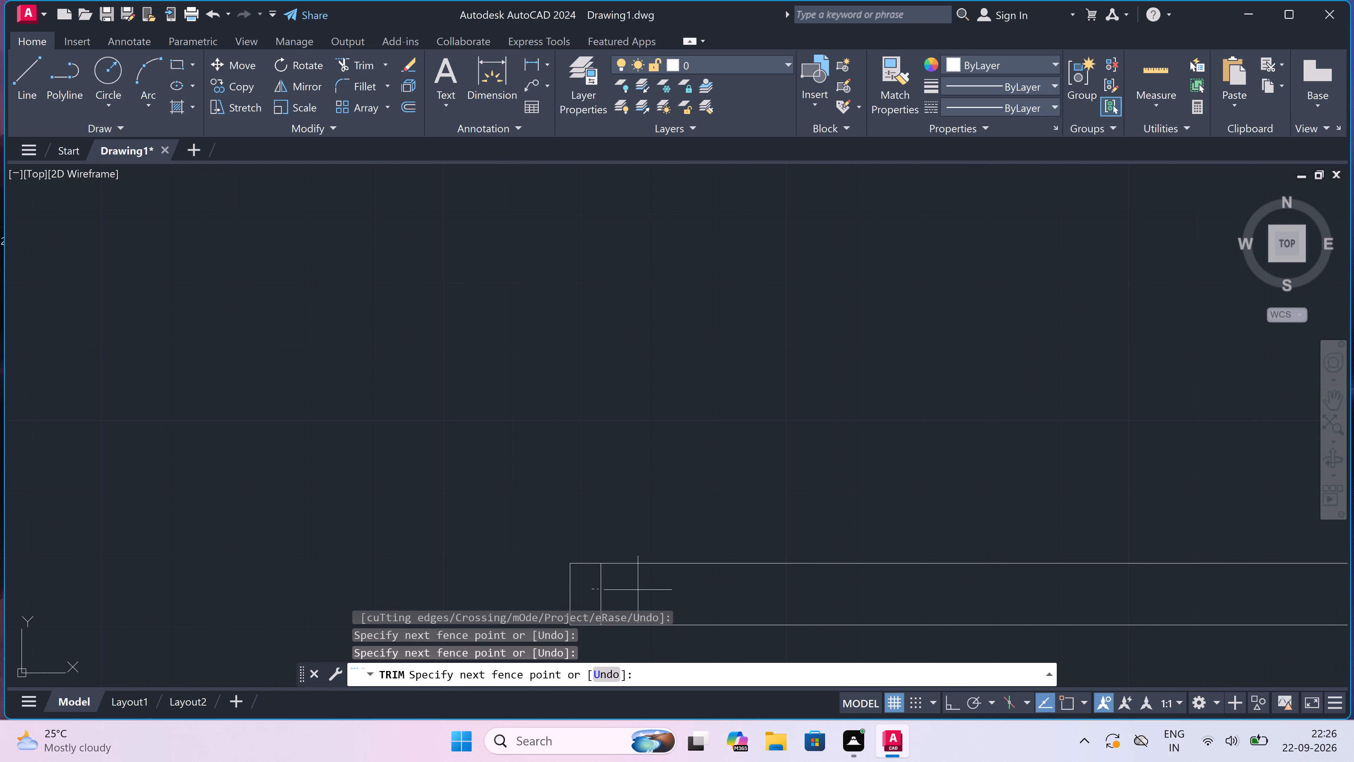
{"action": "left_click", "coordinate": [657, 590]}
Trim the right wall's inner line inside the bottom-right outer wall corner to clean the junction.
{"action": "scroll", "coordinate": [651, 585], "scroll_direction": "down", "scroll_amount": 5}
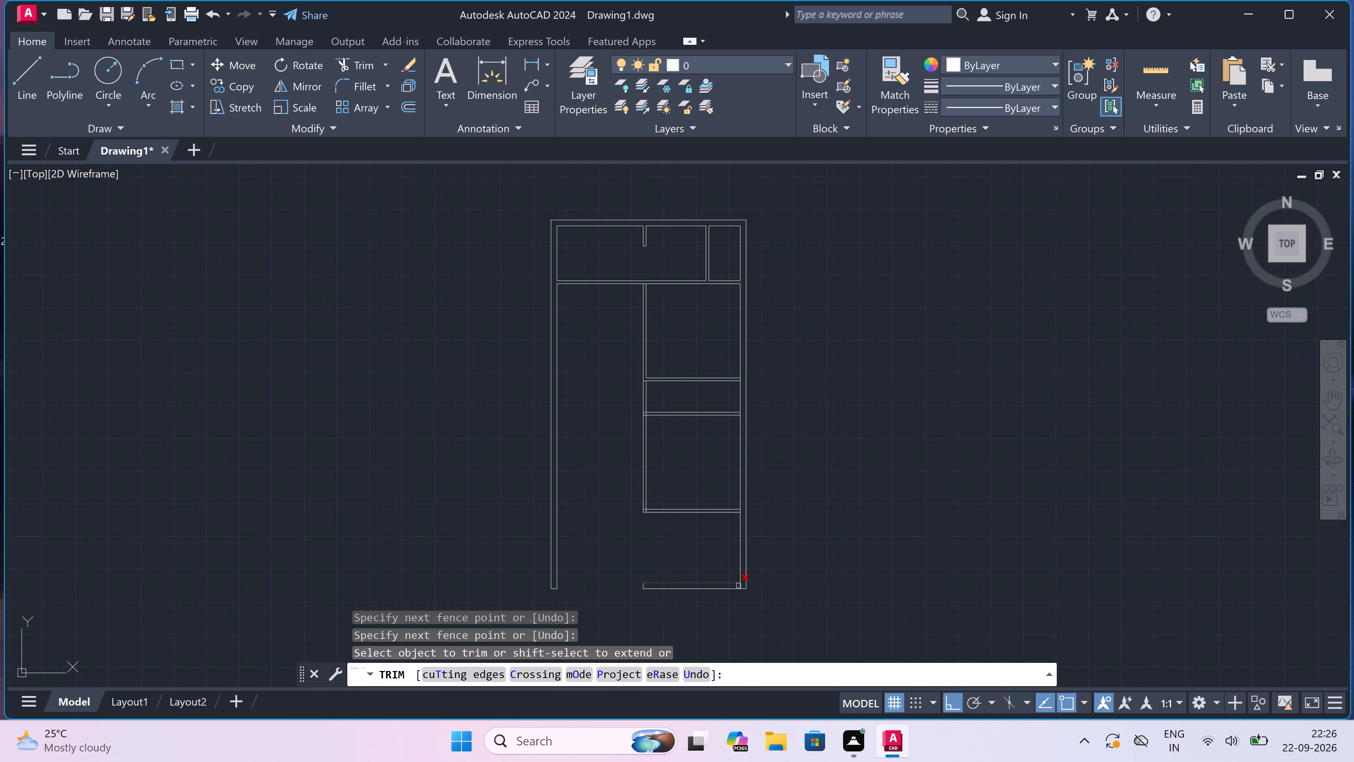
{"action": "scroll", "coordinate": [734, 582], "scroll_direction": "up", "scroll_amount": 3}
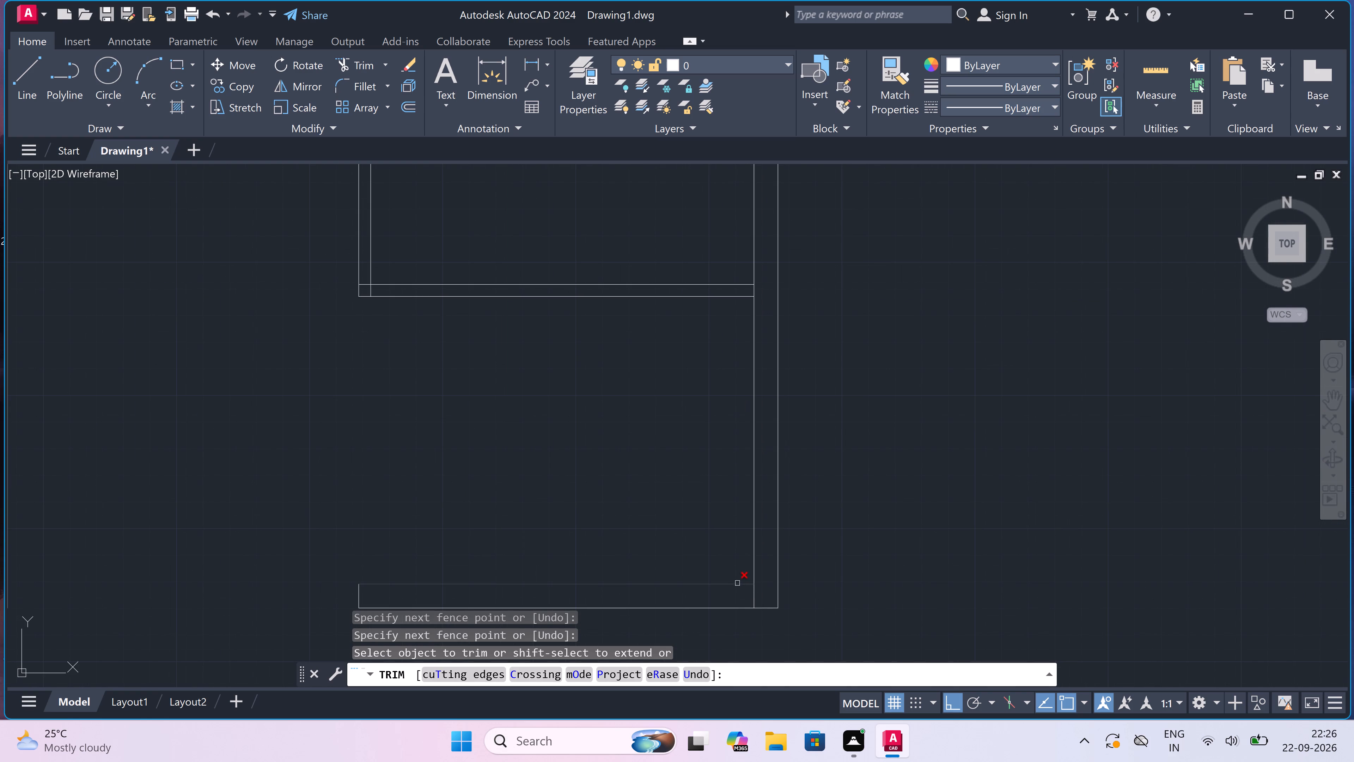
{"action": "scroll", "coordinate": [758, 597], "scroll_direction": "up", "scroll_amount": 2}
{"action": "left_click_drag", "start_coordinate": [743, 591], "coordinate": [755, 591]}
{"action": "left_click", "coordinate": [778, 587]}
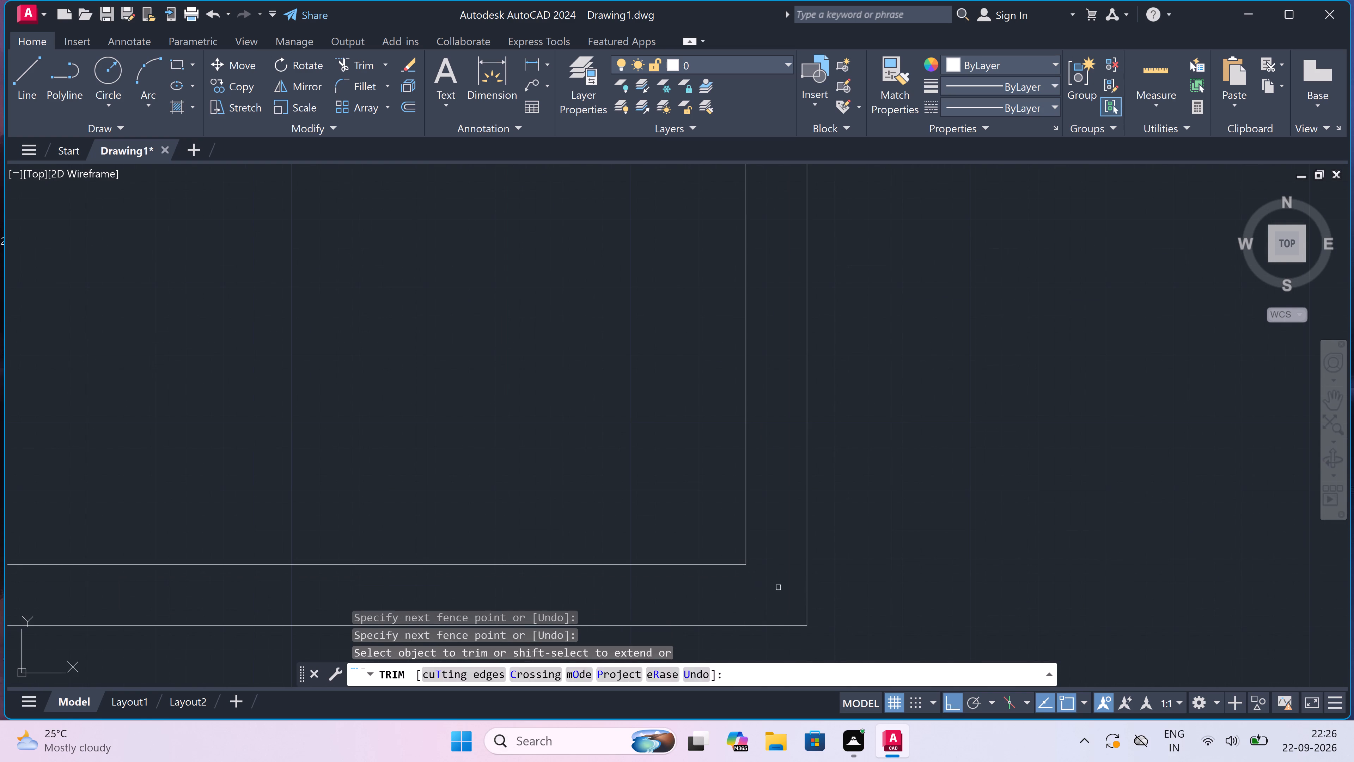
{"action": "scroll", "coordinate": [761, 581], "scroll_direction": "down", "scroll_amount": 4}
{"action": "scroll", "coordinate": [761, 581], "scroll_direction": "up", "scroll_amount": 3}
{"action": "left_click", "coordinate": [760, 581]}
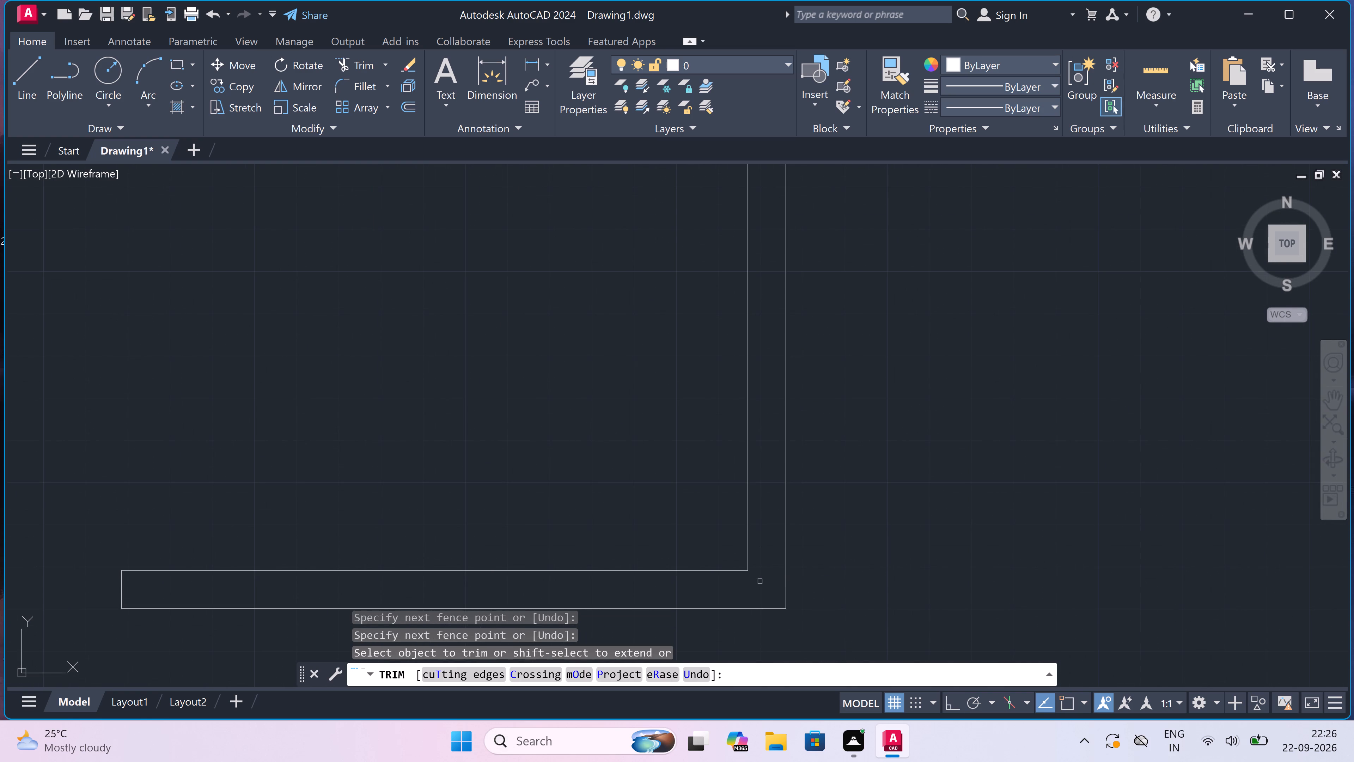
Trim the right wall's inner line between the two lines of the third right-hand partition.
{"action": "scroll", "coordinate": [754, 588], "scroll_direction": "down", "scroll_amount": 4}
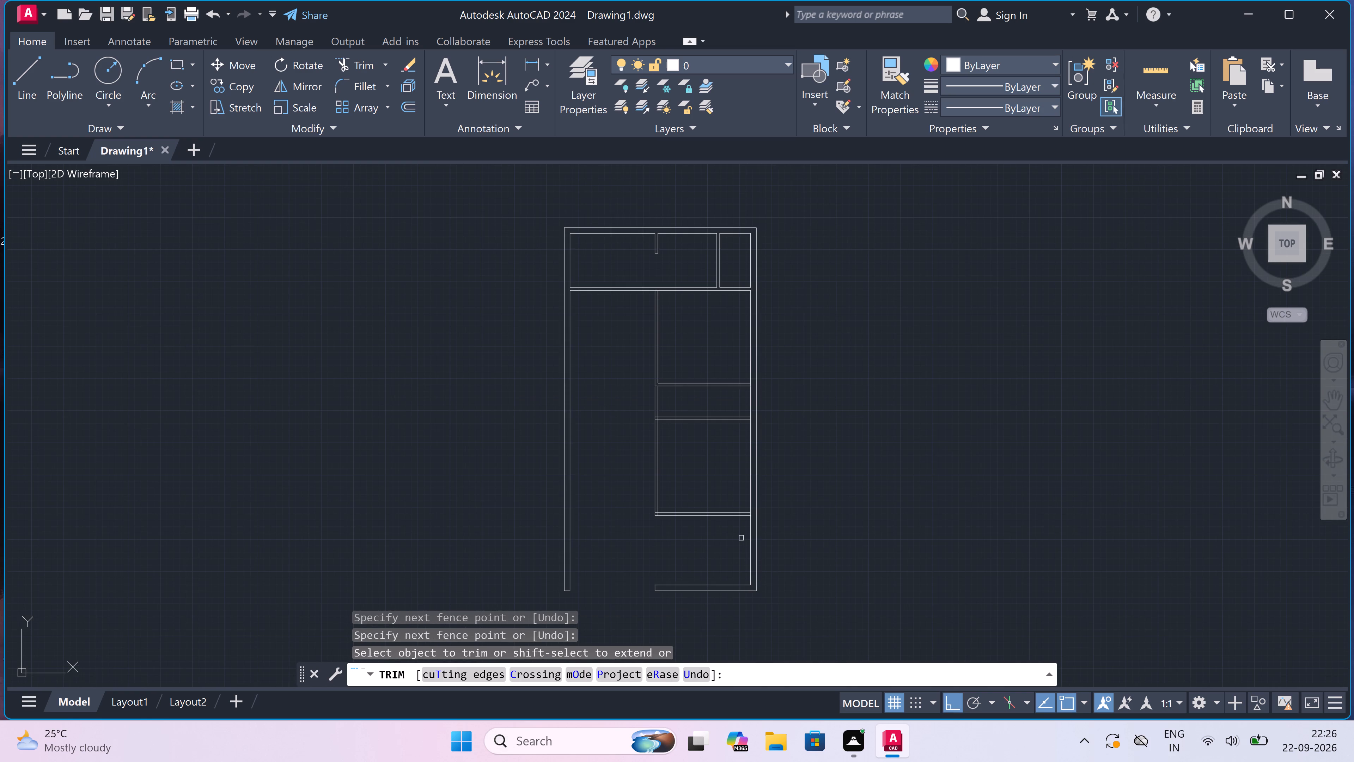
{"action": "scroll", "coordinate": [744, 516], "scroll_direction": "up", "scroll_amount": 6}
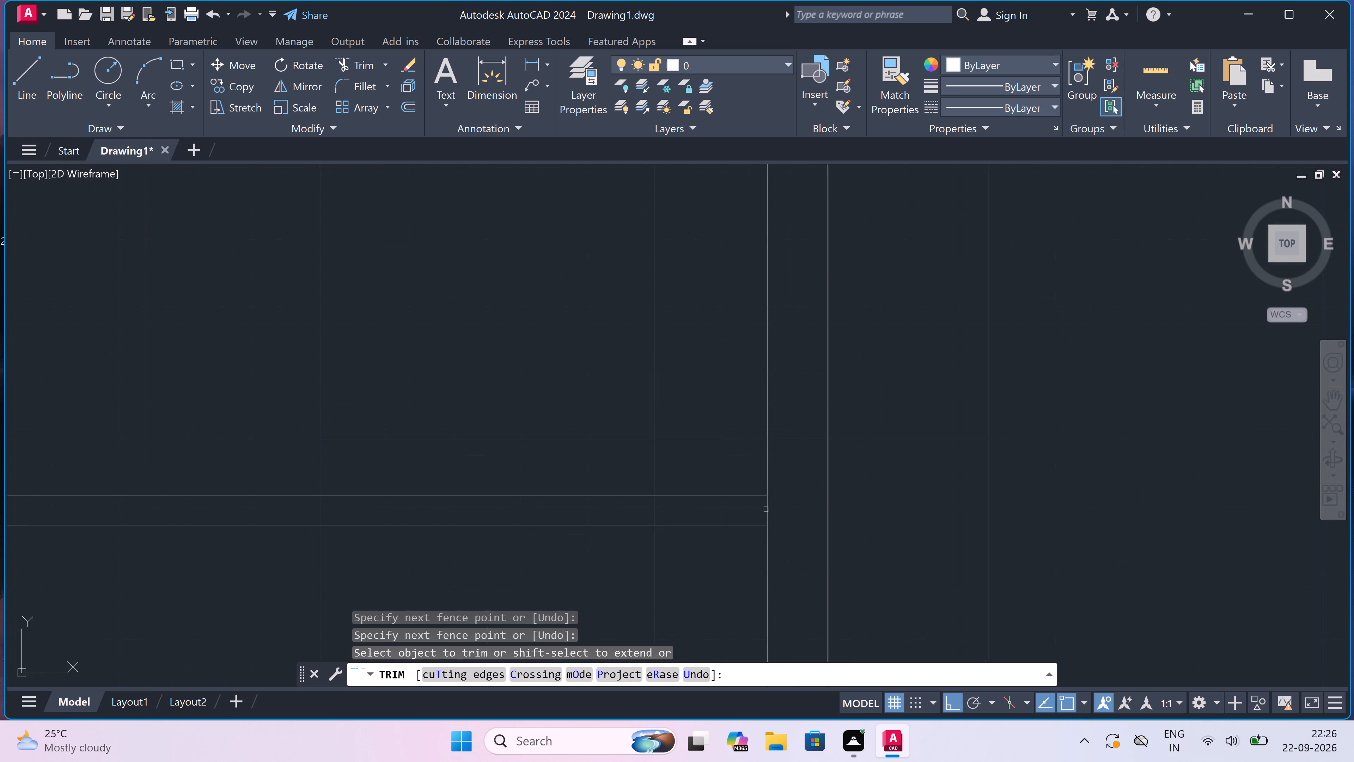
{"action": "left_click", "coordinate": [766, 509]}
Trim the overlapping line ends where the central partition meets the third right-hand partition to form a clean corner.
{"action": "scroll", "coordinate": [766, 509], "scroll_direction": "down", "scroll_amount": 3}
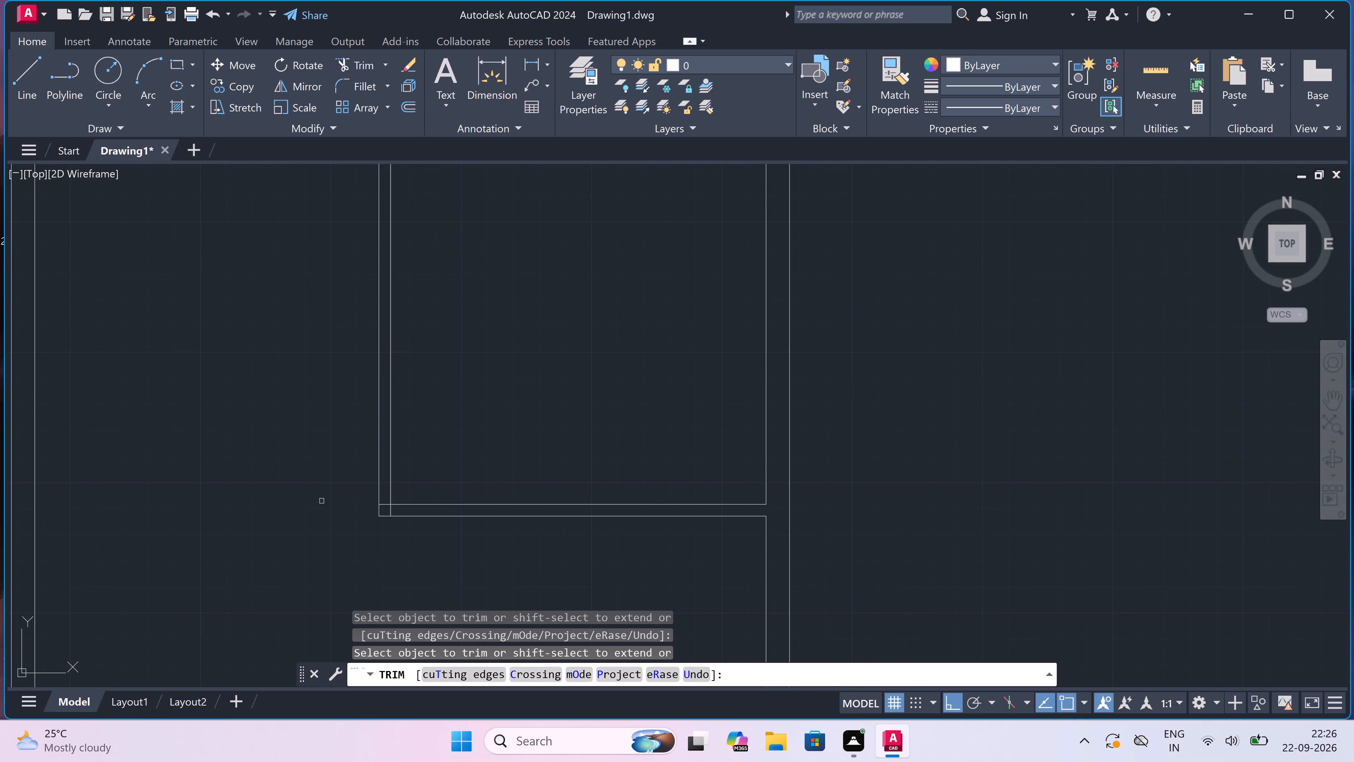
{"action": "scroll", "coordinate": [335, 507], "scroll_direction": "up", "scroll_amount": 2}
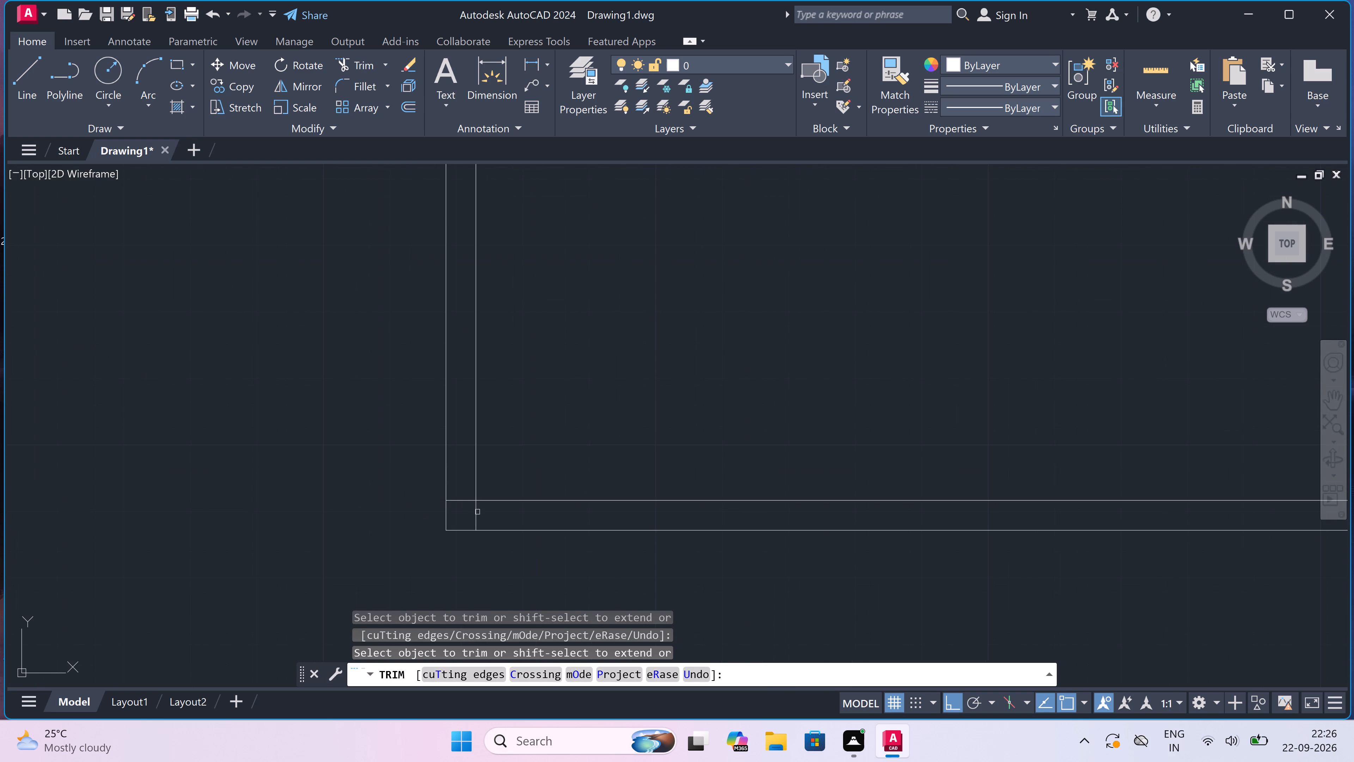
{"action": "left_click", "coordinate": [483, 515]}
{"action": "left_click", "coordinate": [461, 510]}
{"action": "left_click", "coordinate": [462, 509]}
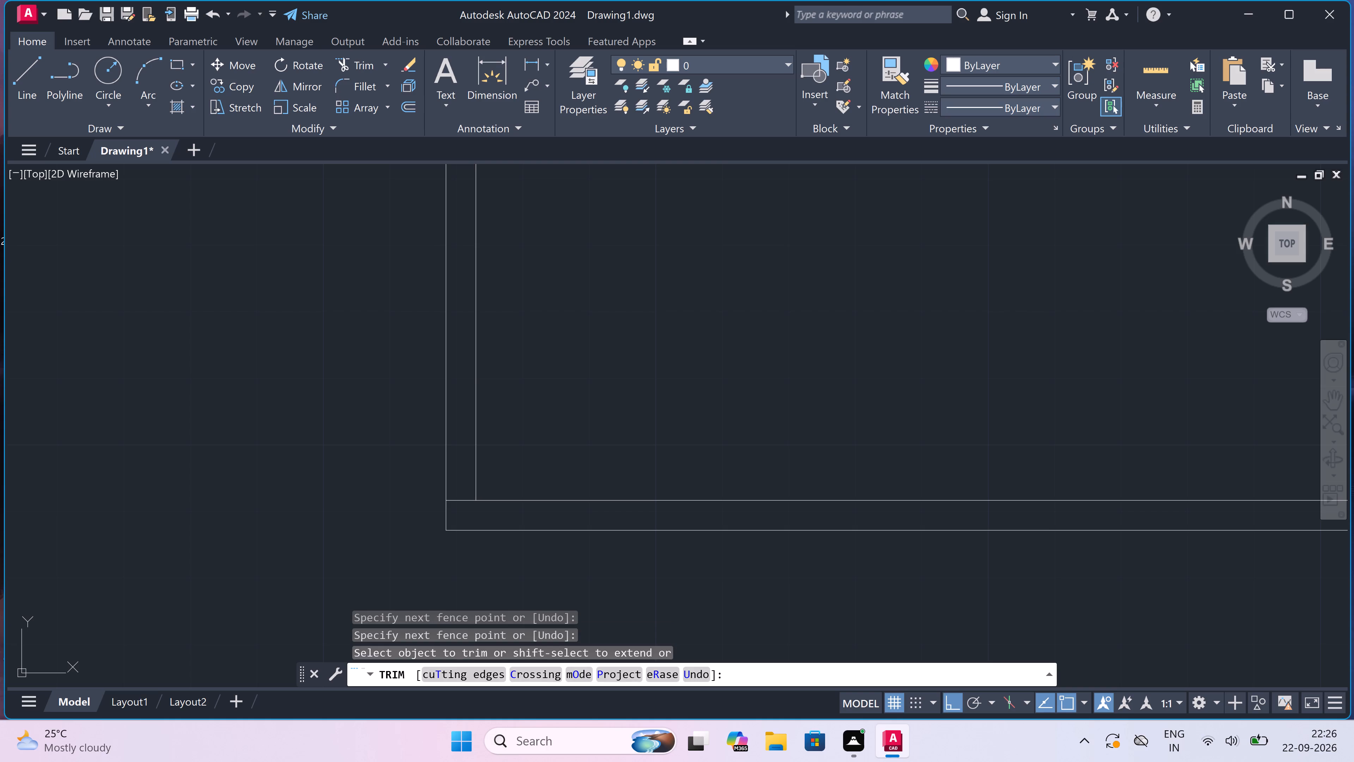
{"action": "left_click", "coordinate": [463, 491]}
{"action": "scroll", "coordinate": [466, 498], "scroll_direction": "down", "scroll_amount": 4}
{"action": "scroll", "coordinate": [480, 555], "scroll_direction": "down", "scroll_amount": 6}
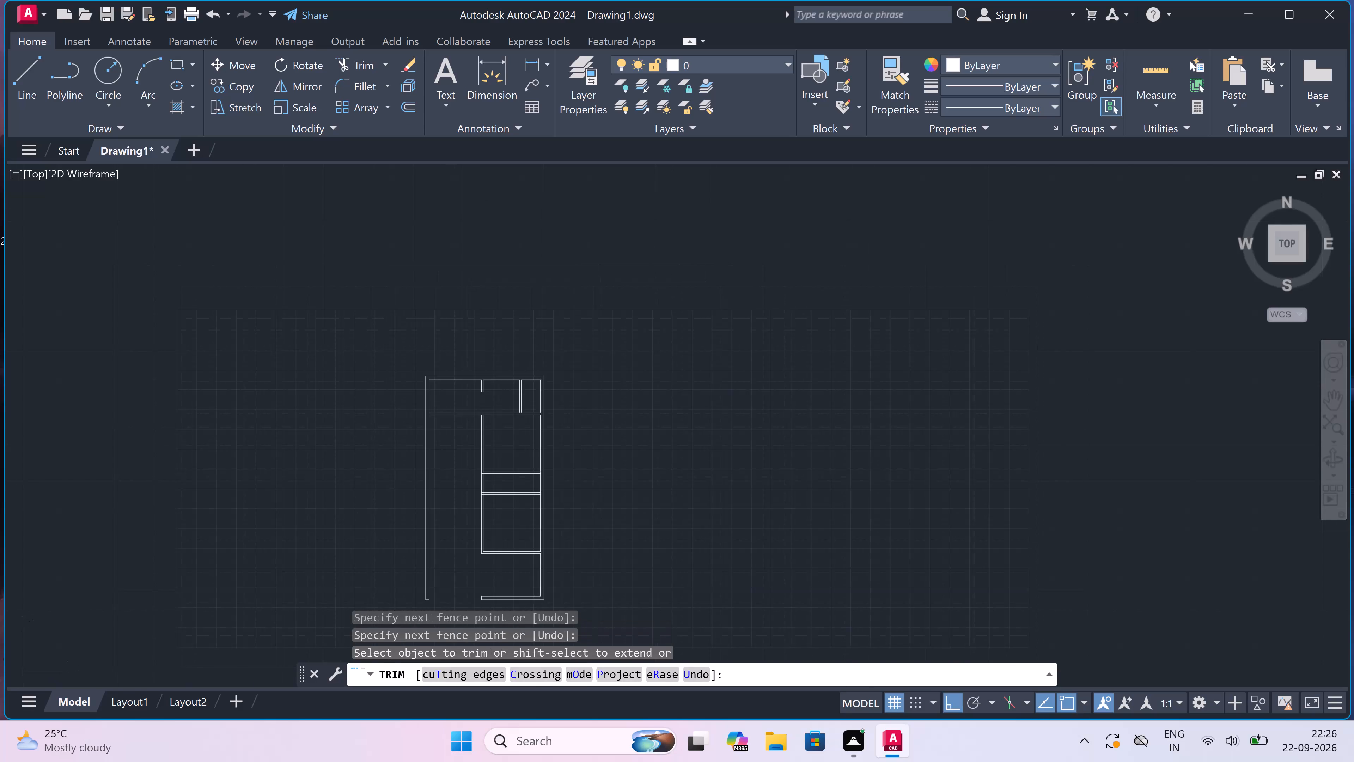
{"action": "scroll", "coordinate": [446, 551], "scroll_direction": "down", "scroll_amount": 2}
{"action": "scroll", "coordinate": [437, 564], "scroll_direction": "up", "scroll_amount": 4}
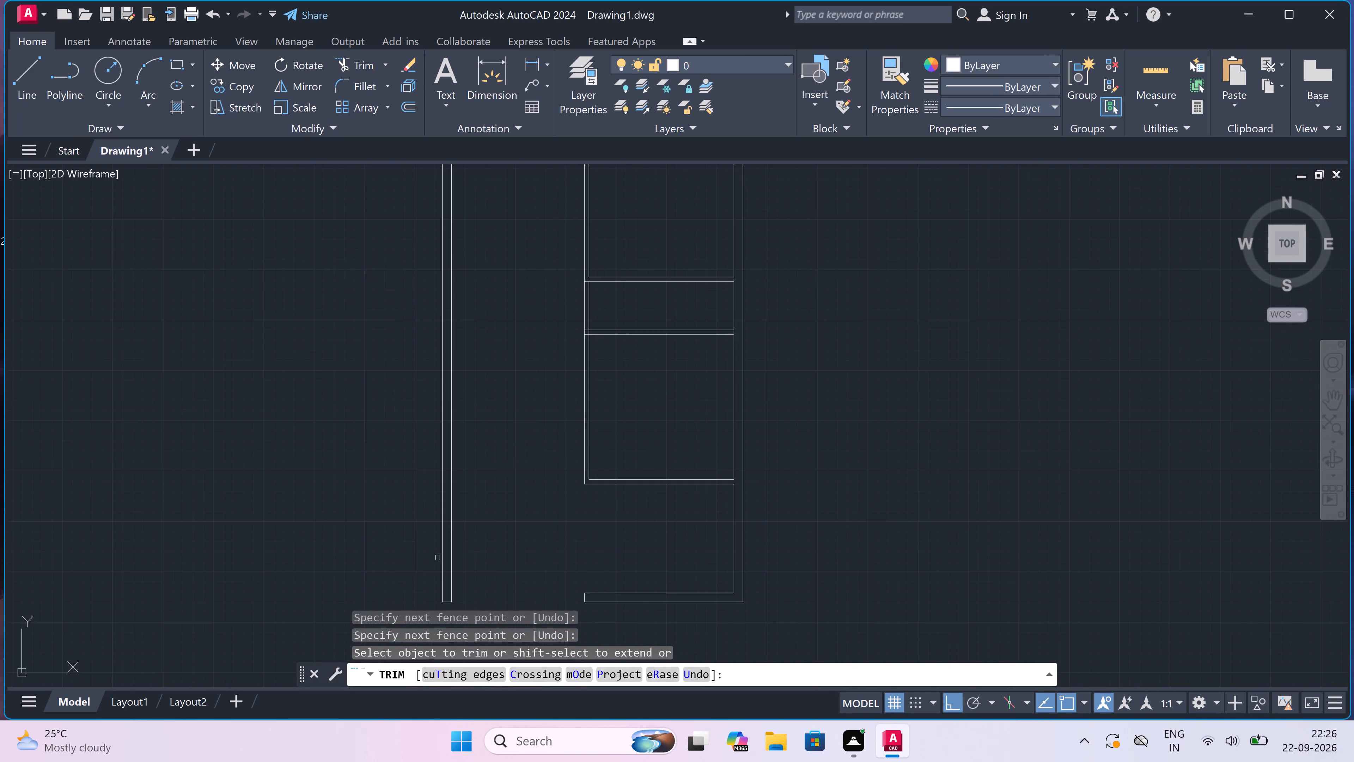
{"action": "scroll", "coordinate": [424, 528], "scroll_direction": "up", "scroll_amount": 2}
{"action": "key", "text": "Escape"}
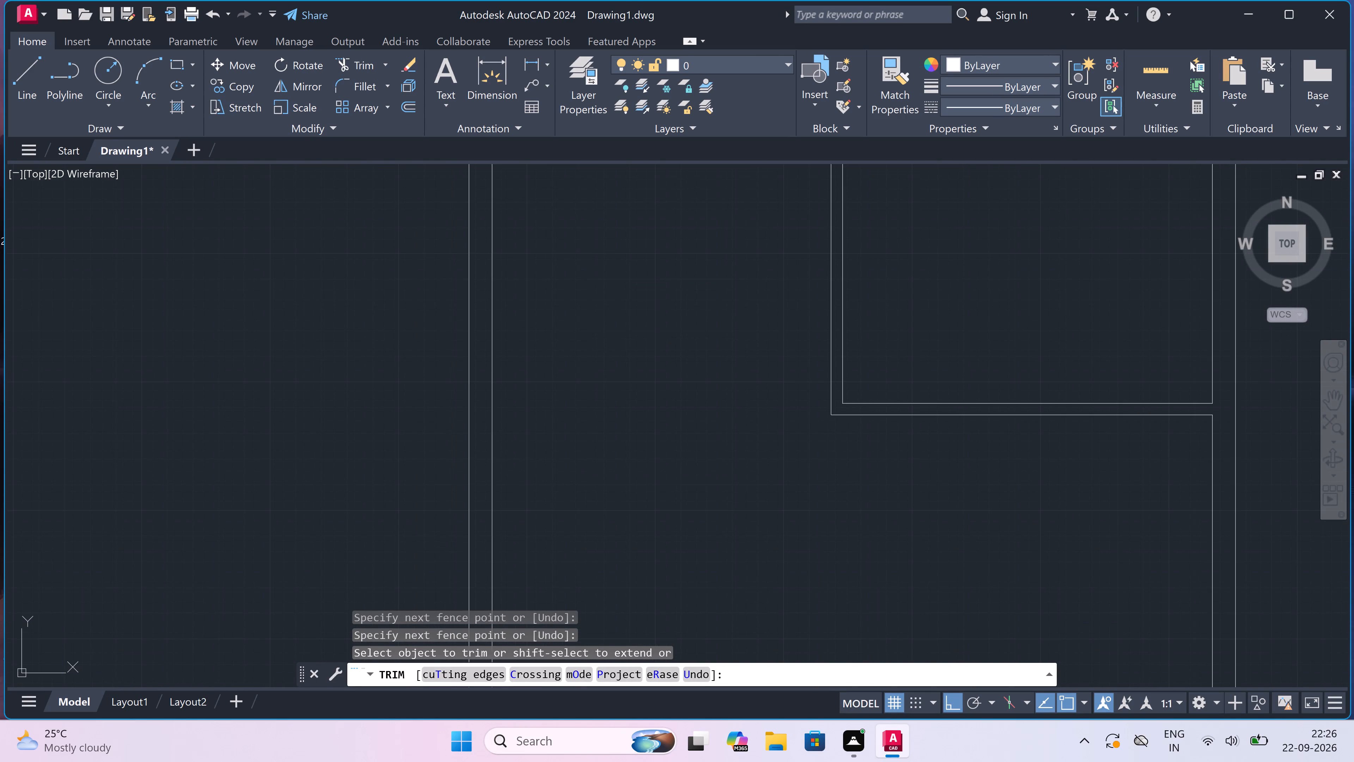
Draw a 4.5" thick horizontal partition between the central partition's lower corner and the left wall's inner line, level with the third right-hand partition.
{"action": "type", "text": "l"}
{"action": "key", "text": "space"}
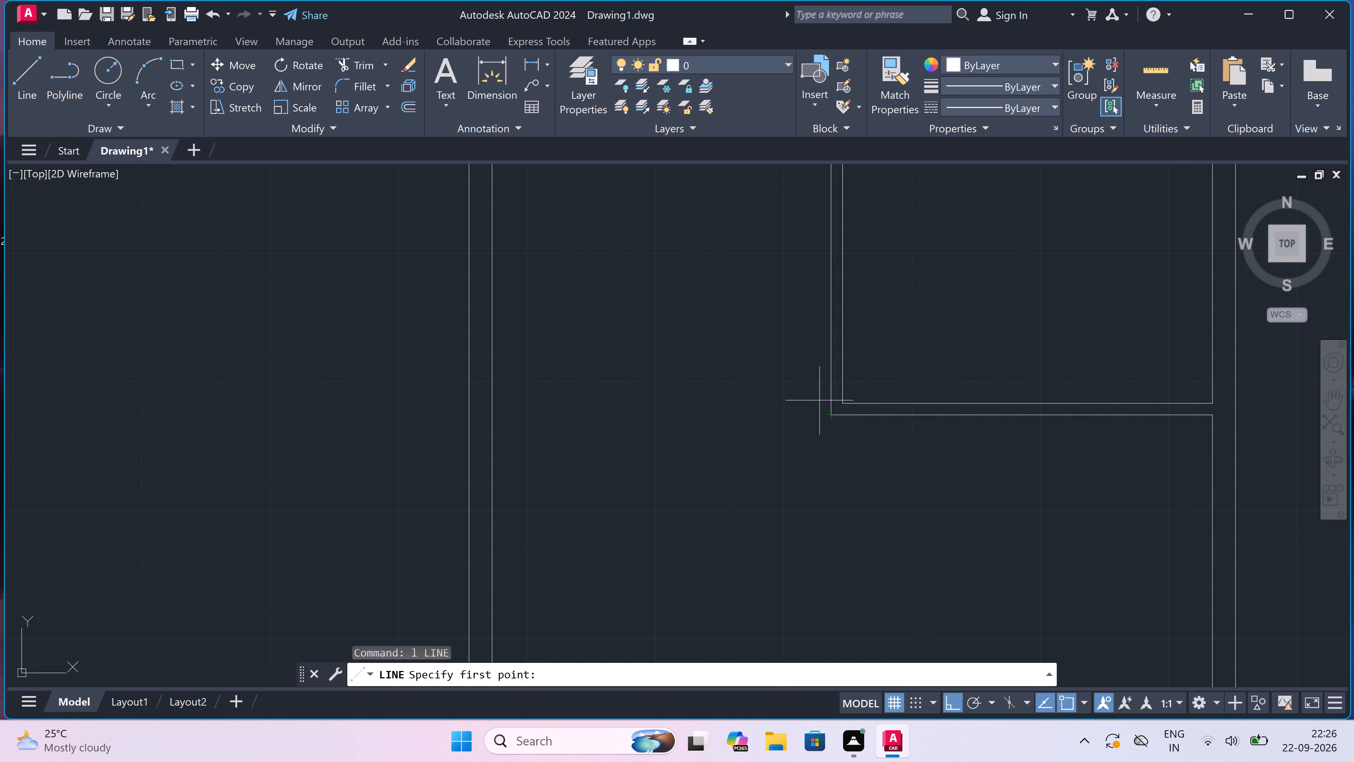
{"action": "scroll", "coordinate": [839, 404], "scroll_direction": "up", "scroll_amount": 3}
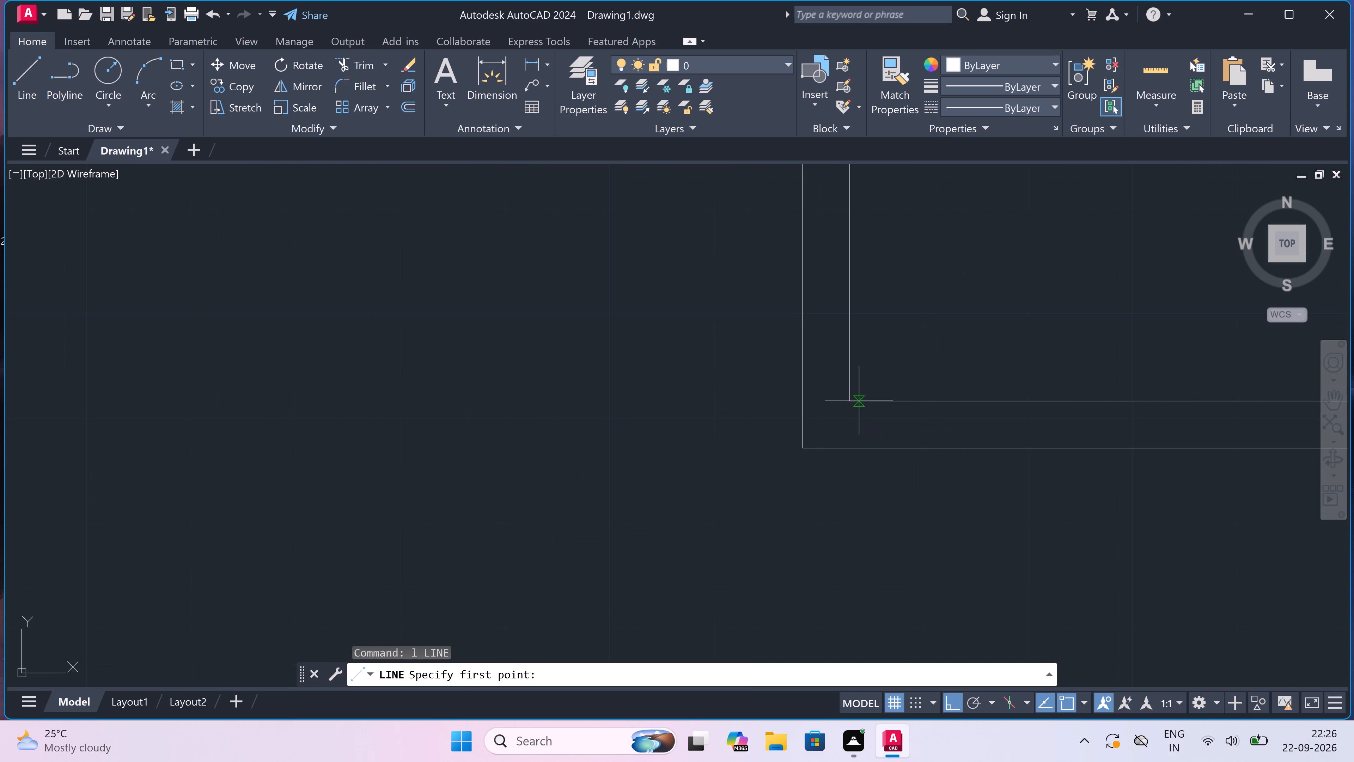
{"action": "left_click", "coordinate": [803, 403]}
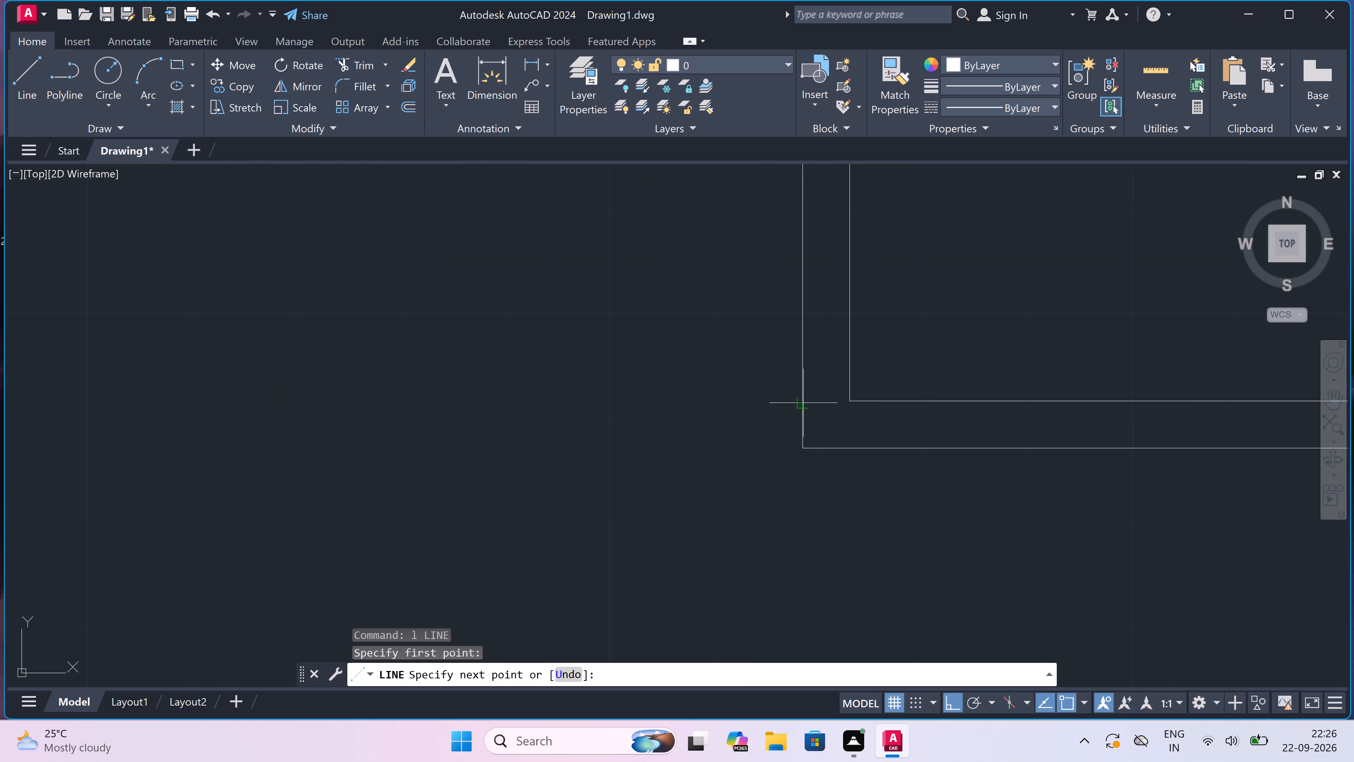
{"action": "scroll", "coordinate": [603, 402], "scroll_direction": "down", "scroll_amount": 6}
{"action": "scroll", "coordinate": [421, 394], "scroll_direction": "up", "scroll_amount": 3}
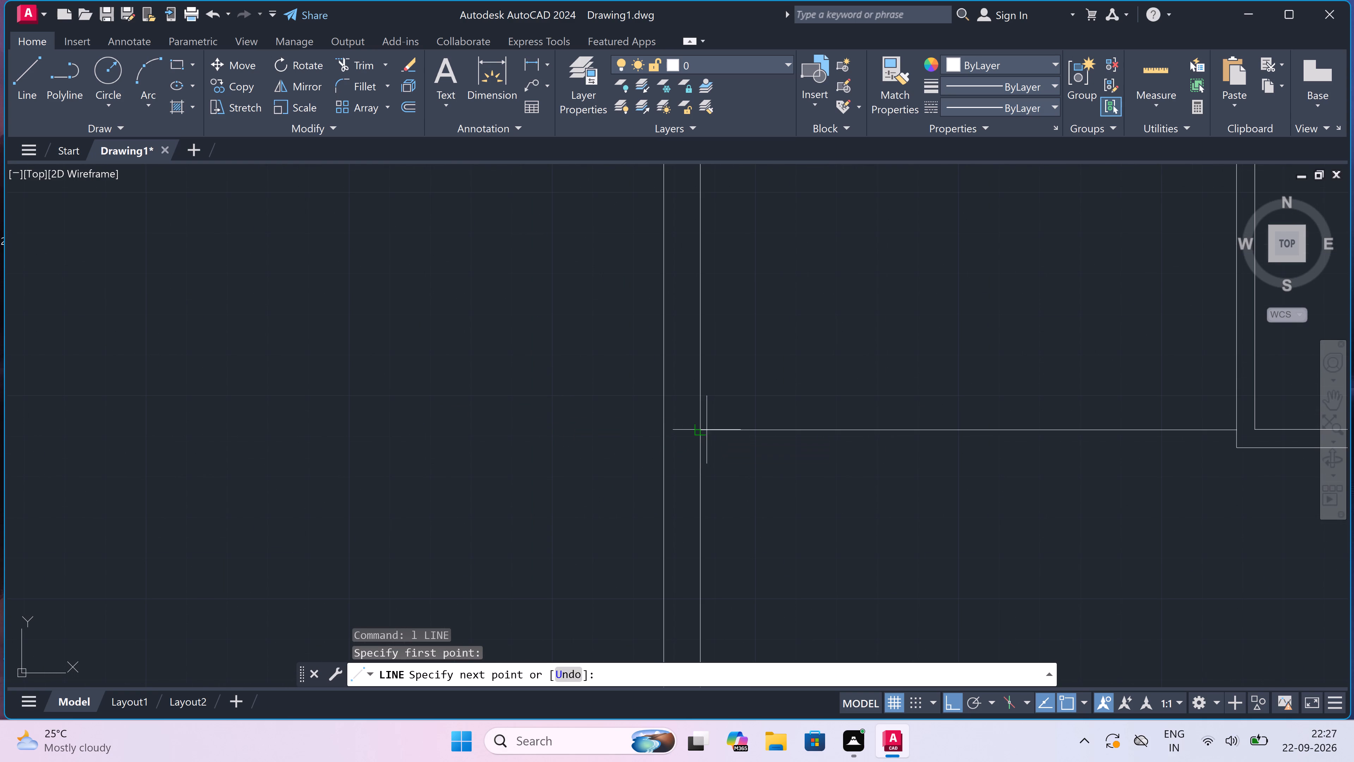
{"action": "left_click", "coordinate": [700, 428]}
{"action": "scroll", "coordinate": [700, 428], "scroll_direction": "down", "scroll_amount": 2}
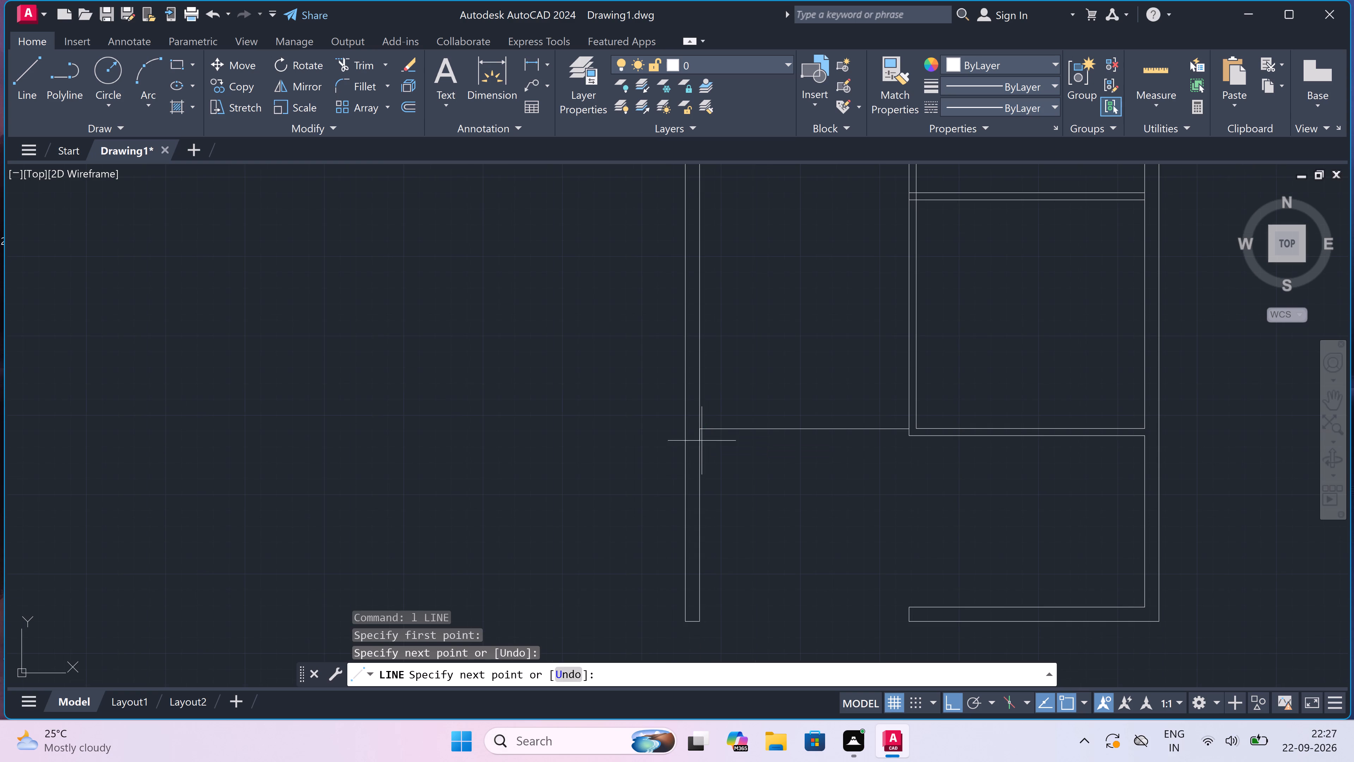
{"action": "key", "text": "4"}
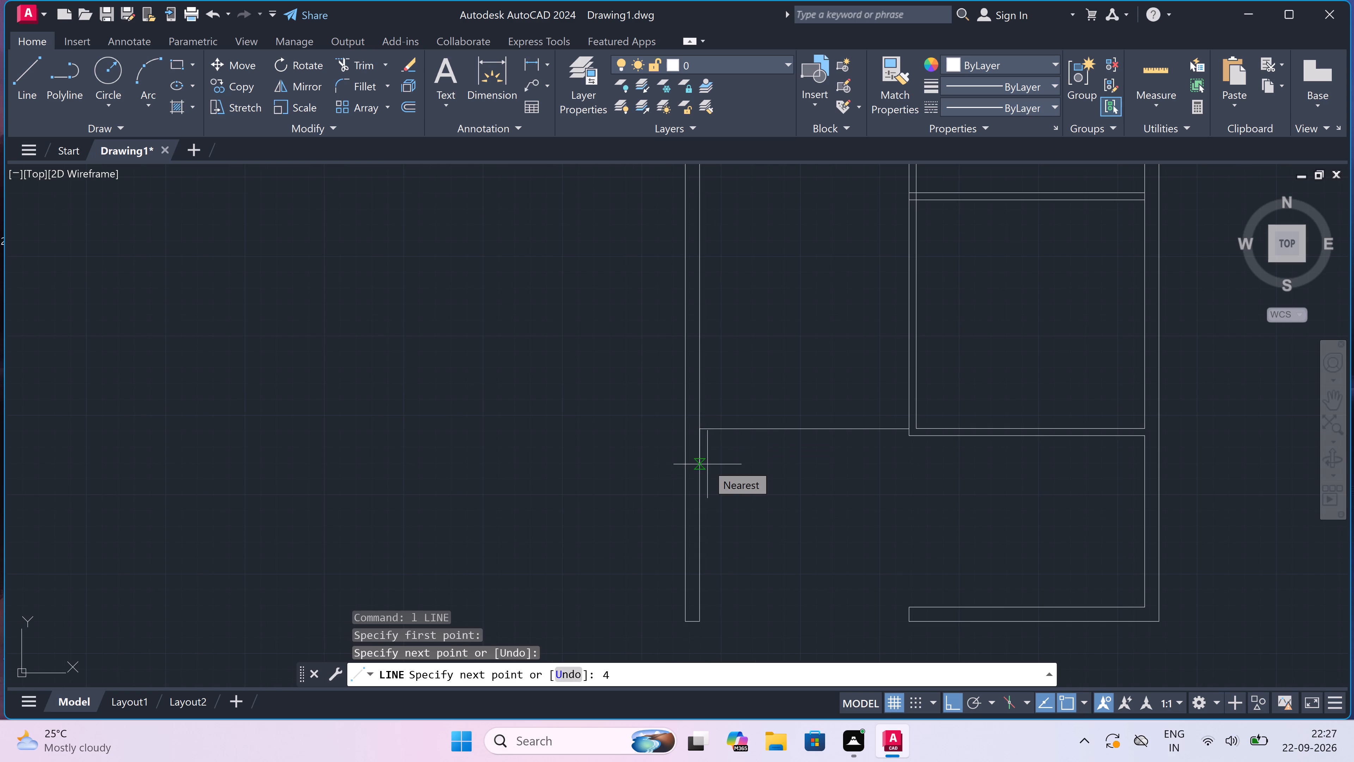
{"action": "type", "text": ".5"}
{"action": "type", "text": "\""}
{"action": "key", "text": "space"}
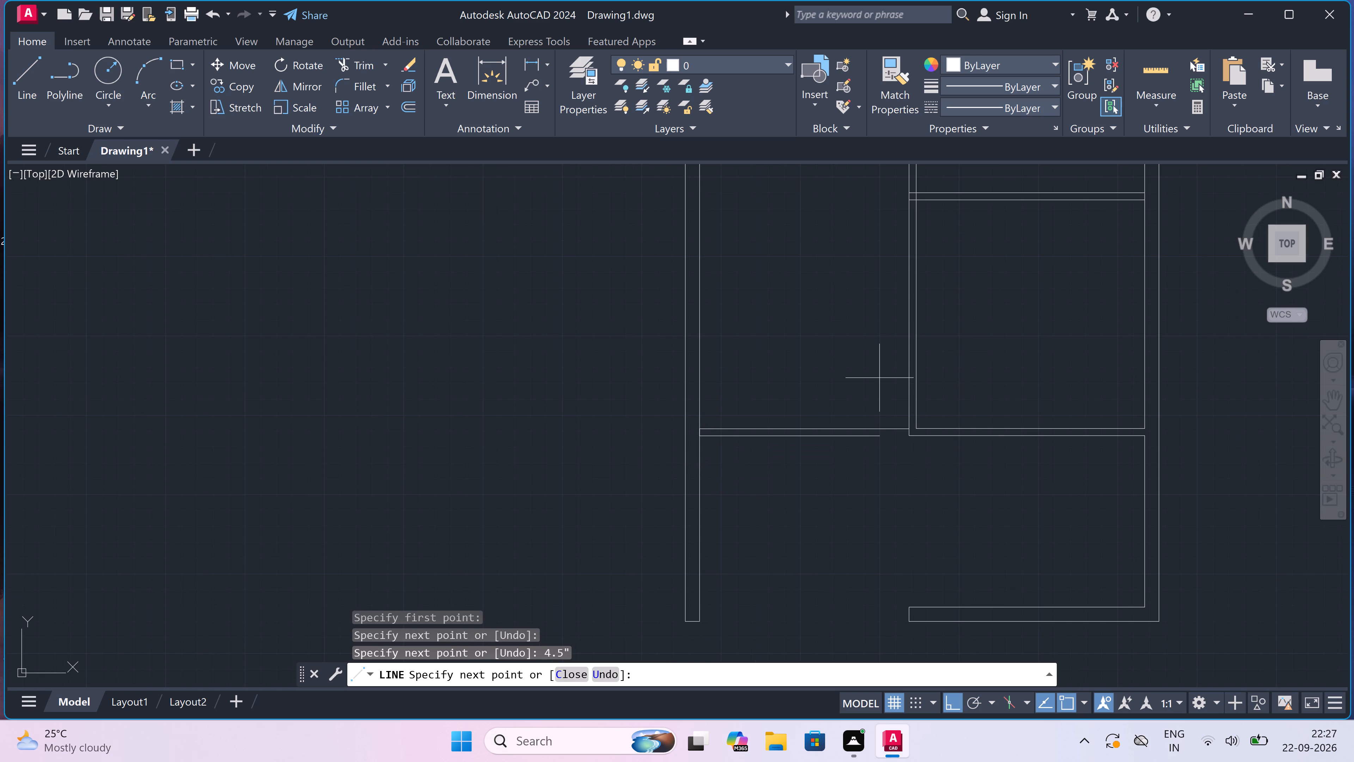
{"action": "scroll", "coordinate": [910, 420], "scroll_direction": "up", "scroll_amount": 2}
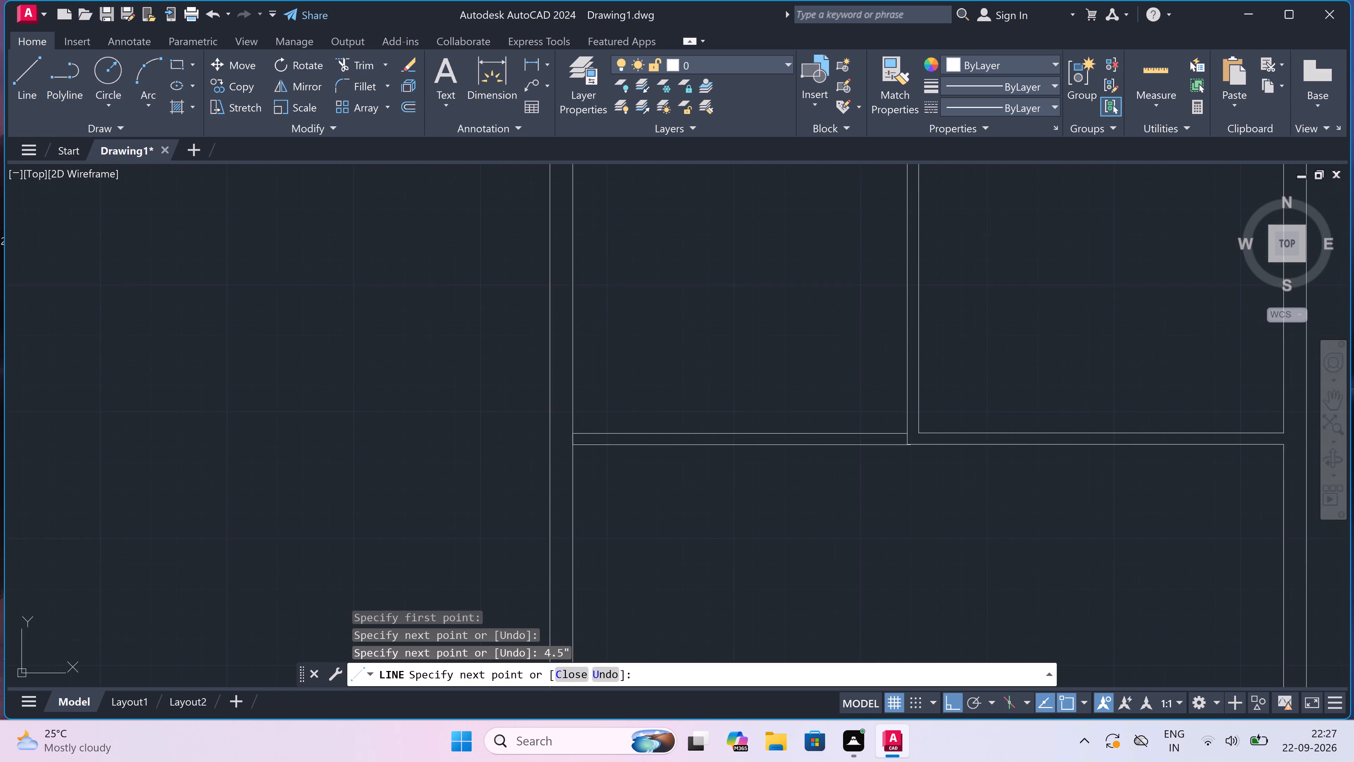
{"action": "left_click", "coordinate": [906, 455]}
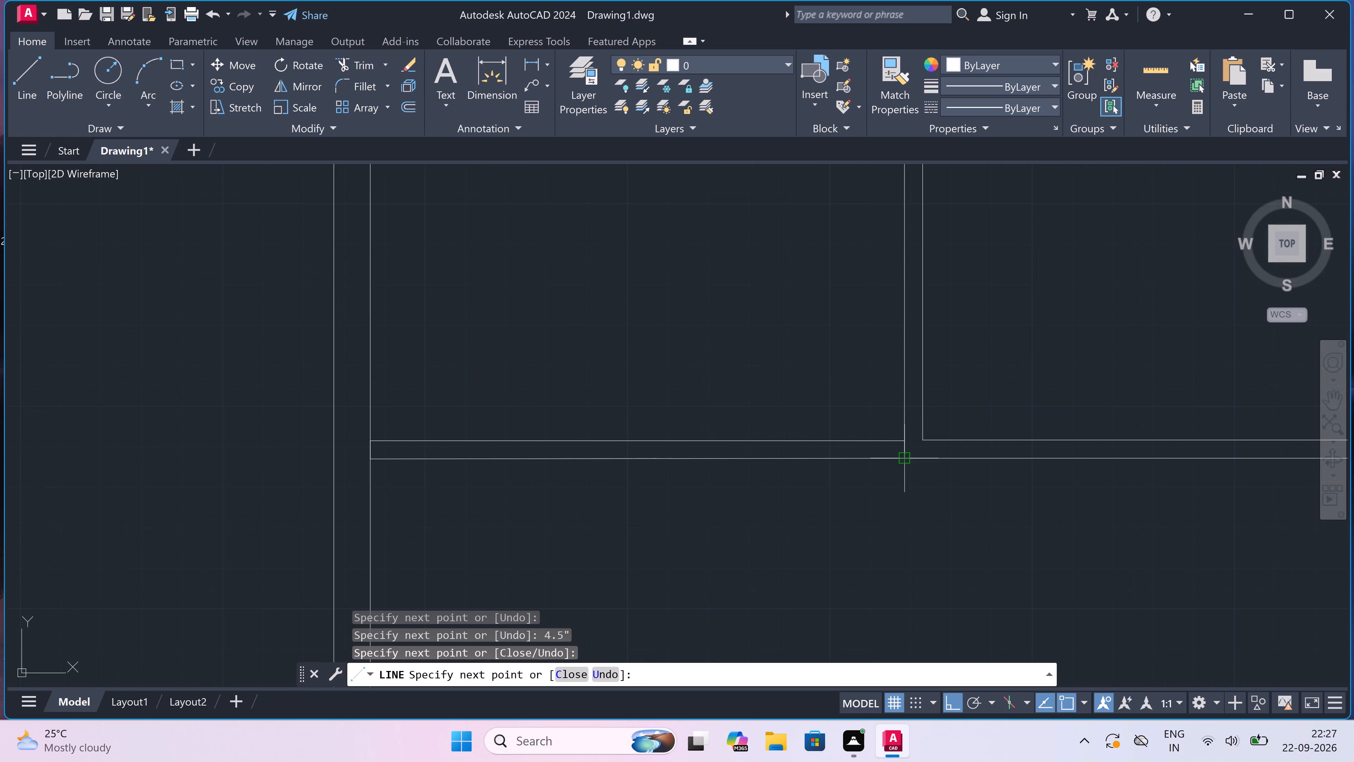
{"action": "key", "text": "Escape"}
Draw a small enclosure in the corner above the new partition: 5' up the left wall's inner line, 4' across, and down to the partition.
{"action": "key", "text": "space"}
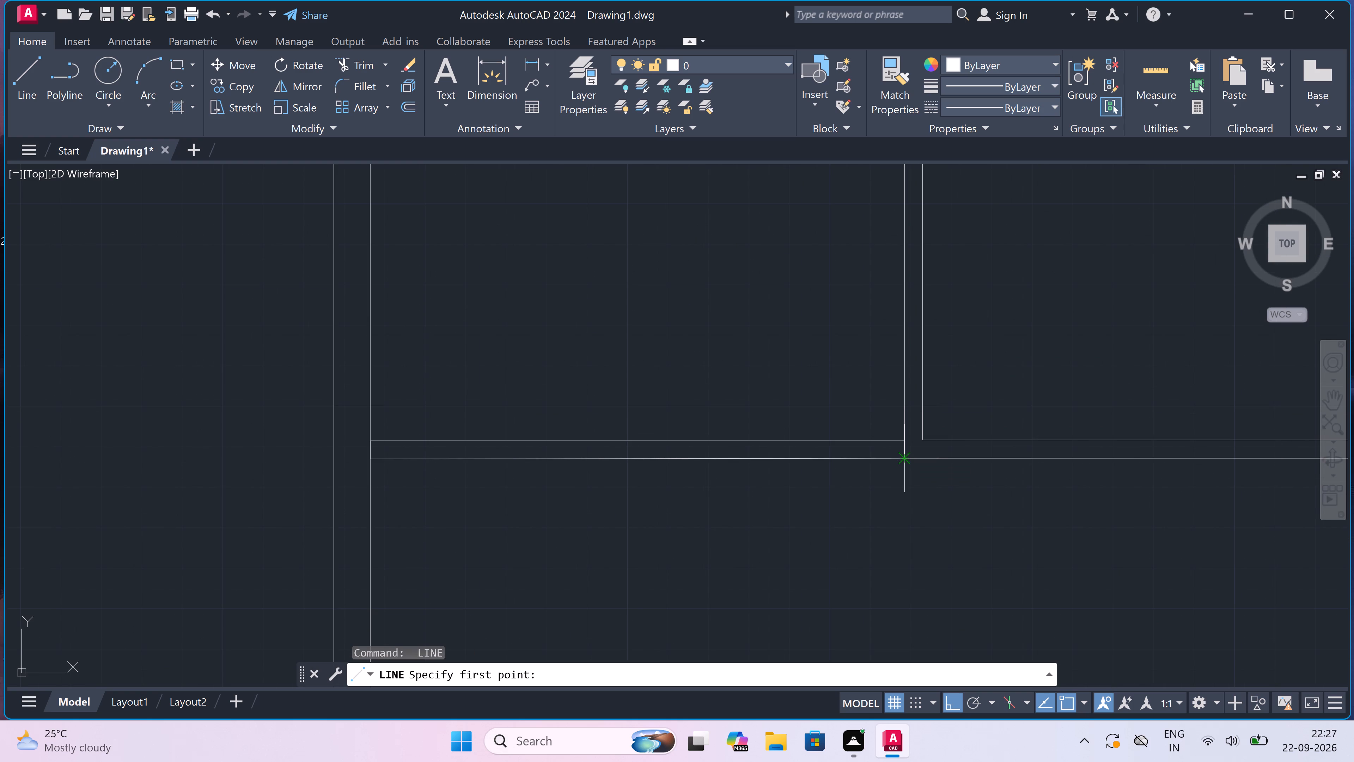
{"action": "scroll", "coordinate": [809, 442], "scroll_direction": "down", "scroll_amount": 1}
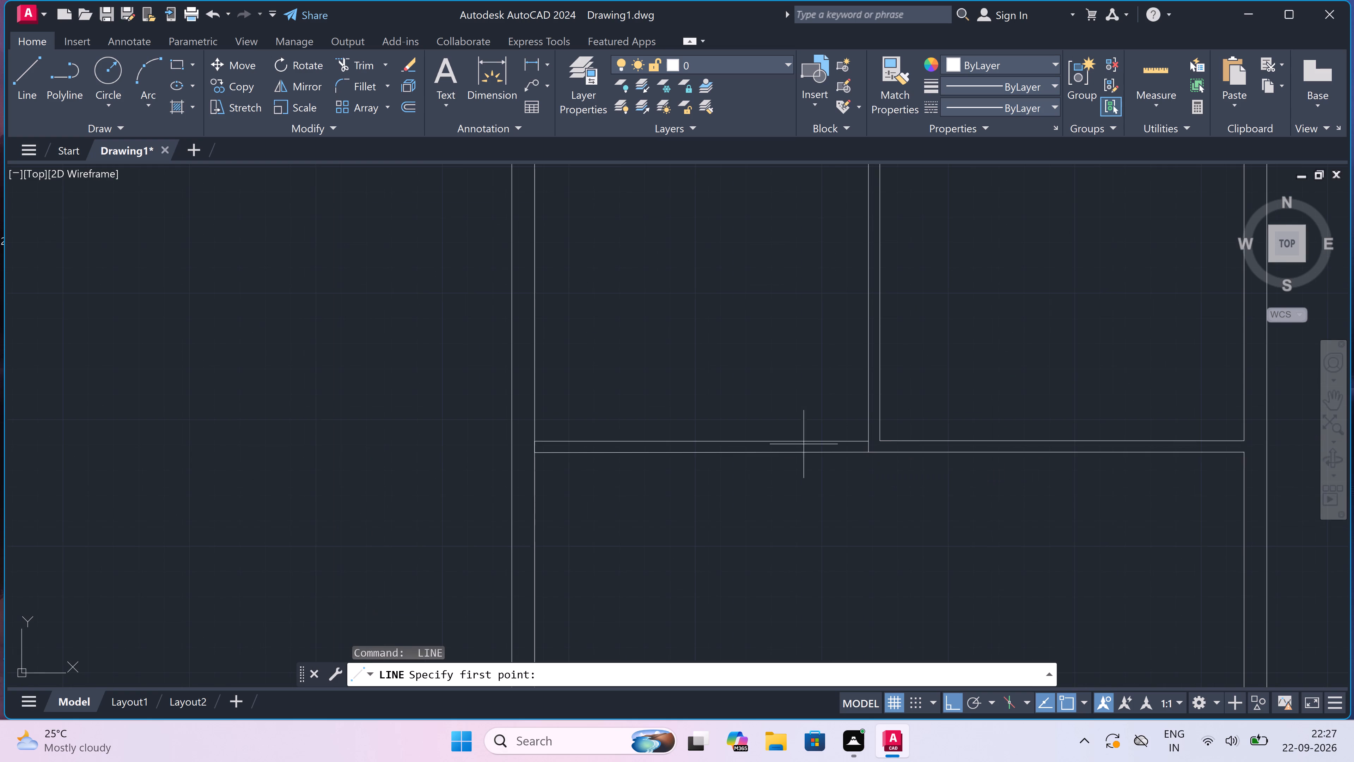
{"action": "scroll", "coordinate": [661, 442], "scroll_direction": "down", "scroll_amount": 2}
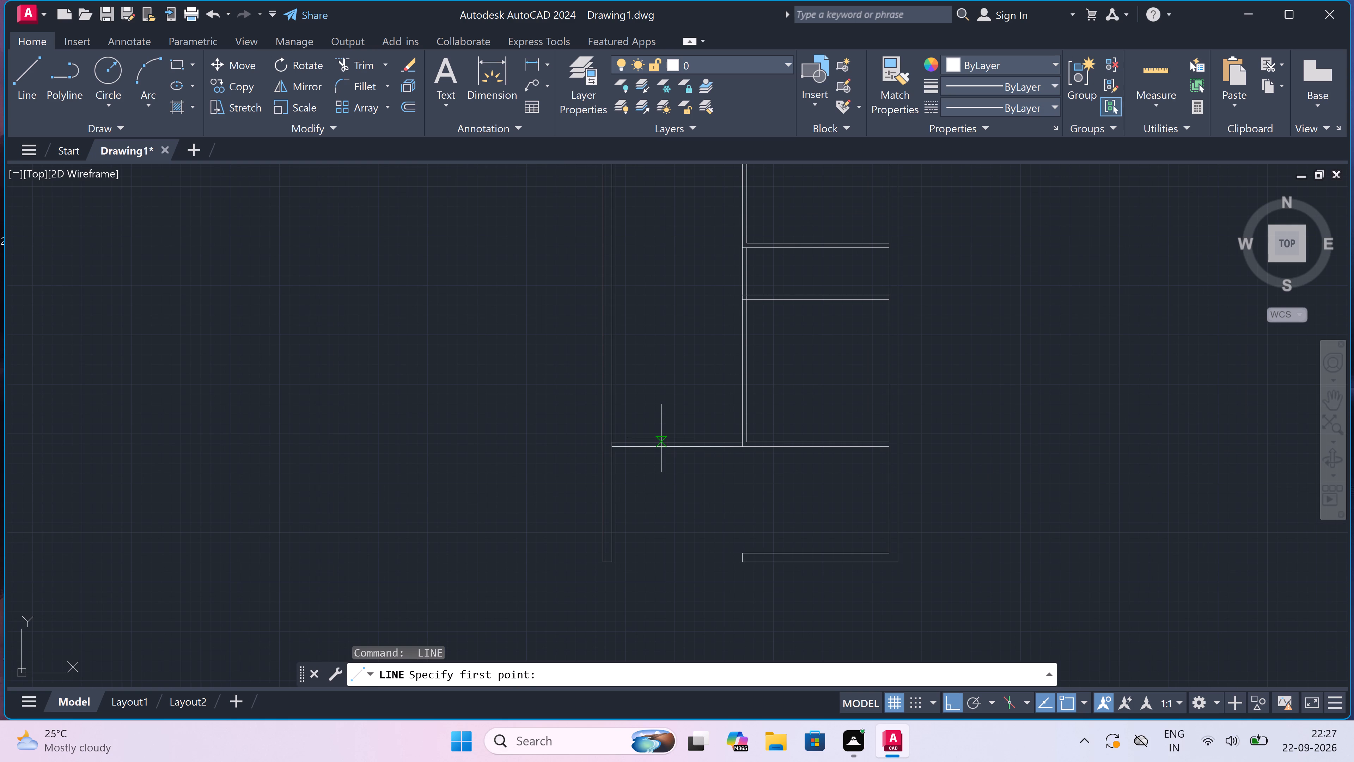
{"action": "scroll", "coordinate": [661, 438], "scroll_direction": "down", "scroll_amount": 1}
{"action": "scroll", "coordinate": [647, 388], "scroll_direction": "up", "scroll_amount": 2}
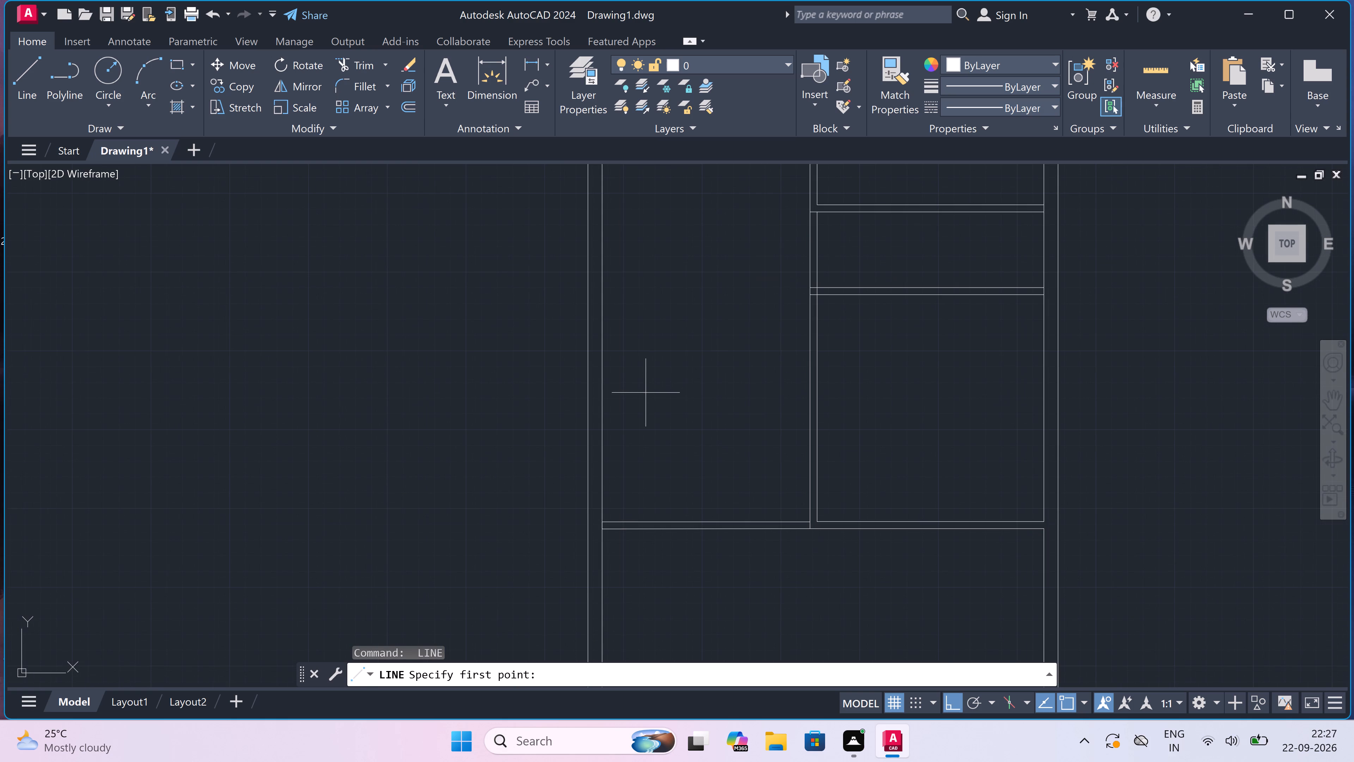
{"action": "scroll", "coordinate": [612, 518], "scroll_direction": "up", "scroll_amount": 2}
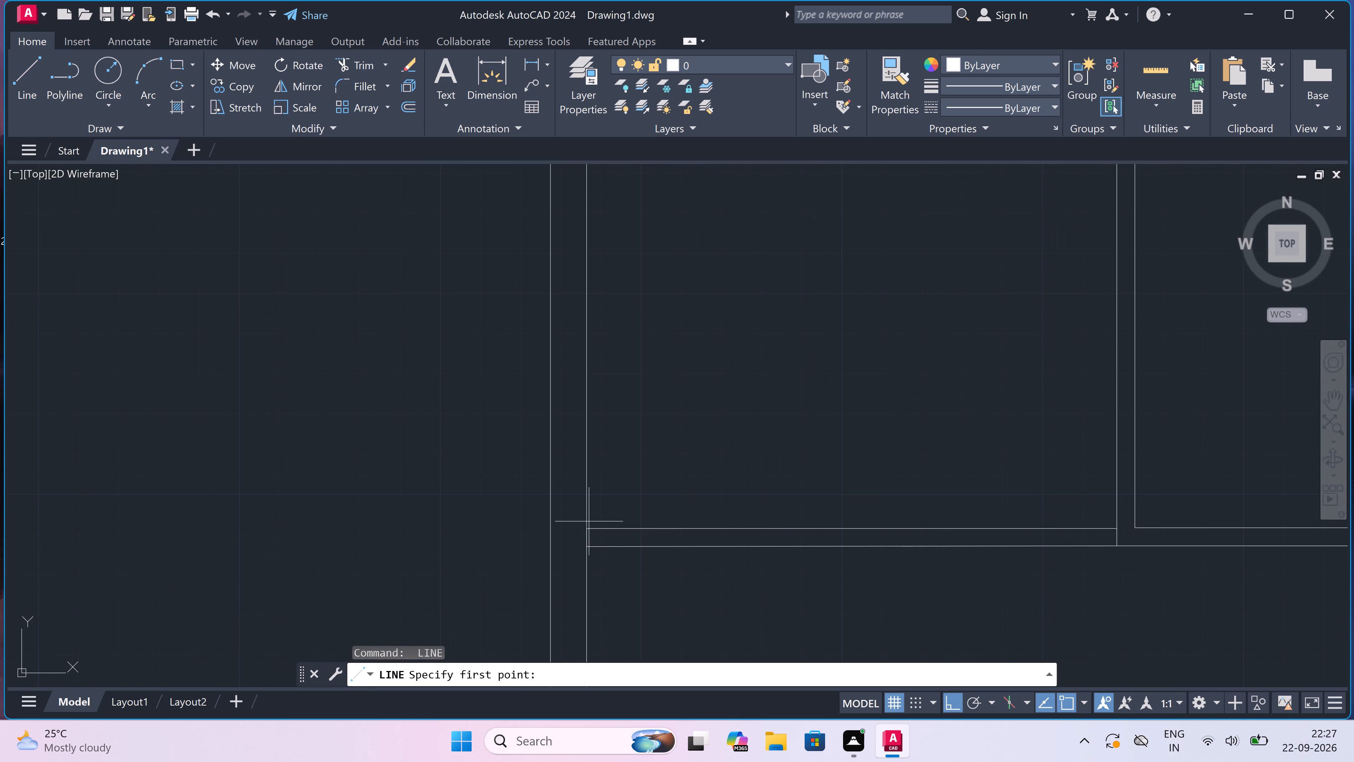
{"action": "left_click", "coordinate": [587, 528]}
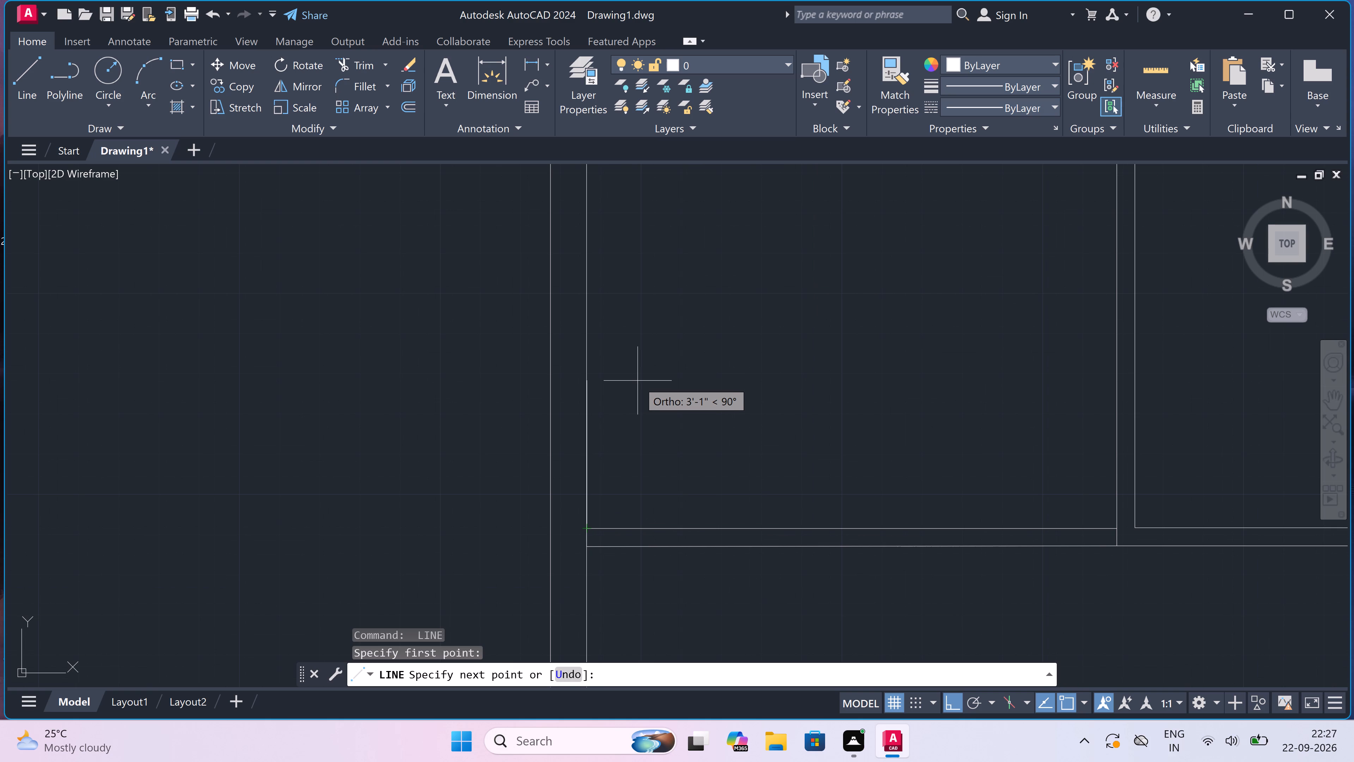
{"action": "type", "text": "5'"}
{"action": "key", "text": "space"}
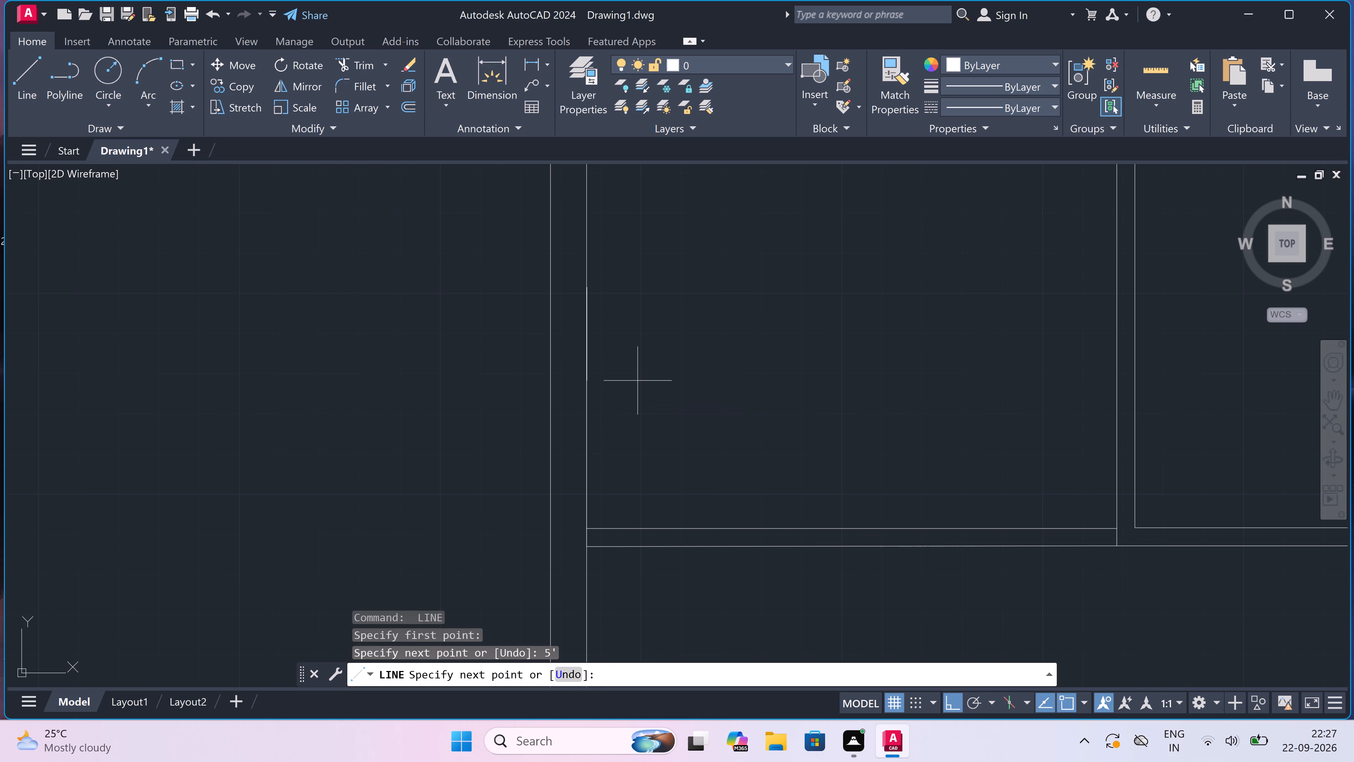
{"action": "type", "text": "4'"}
{"action": "key", "text": "space"}
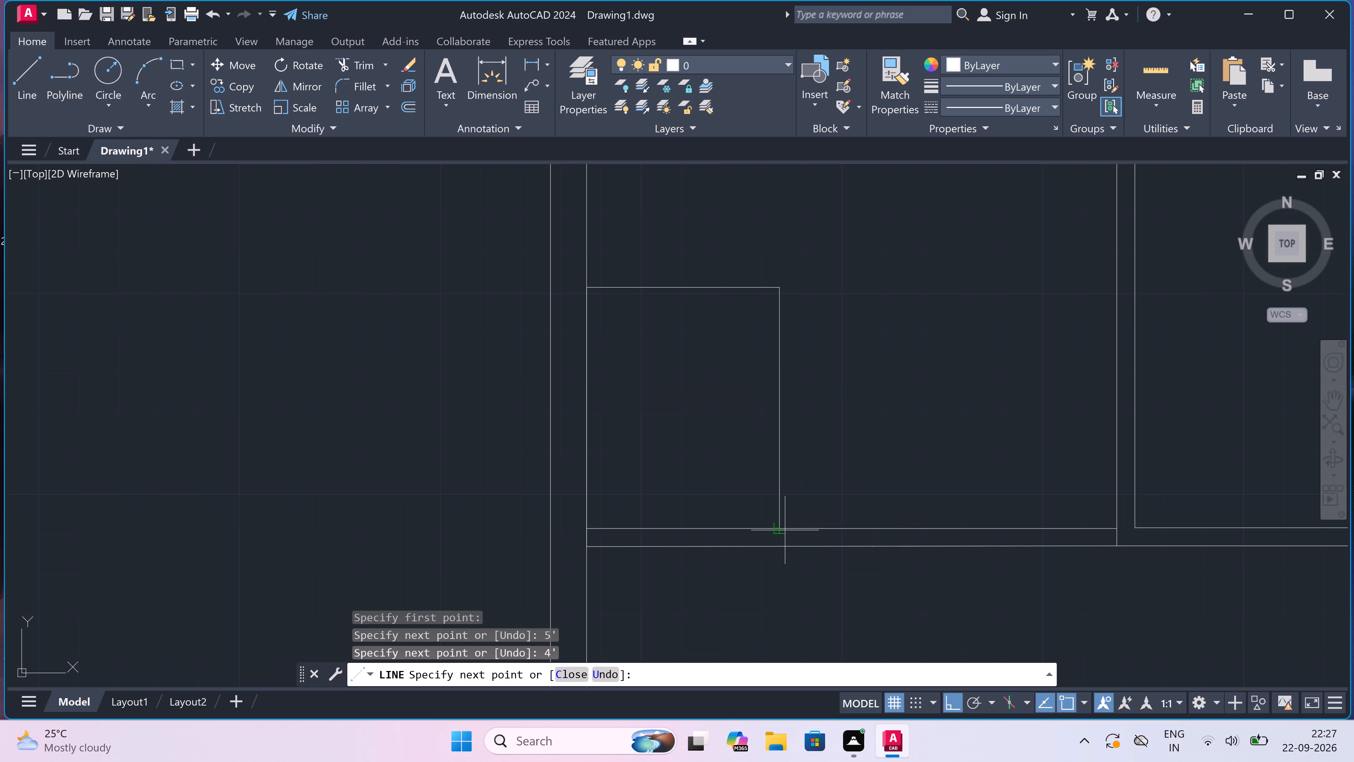
{"action": "scroll", "coordinate": [783, 530], "scroll_direction": "up", "scroll_amount": 1}
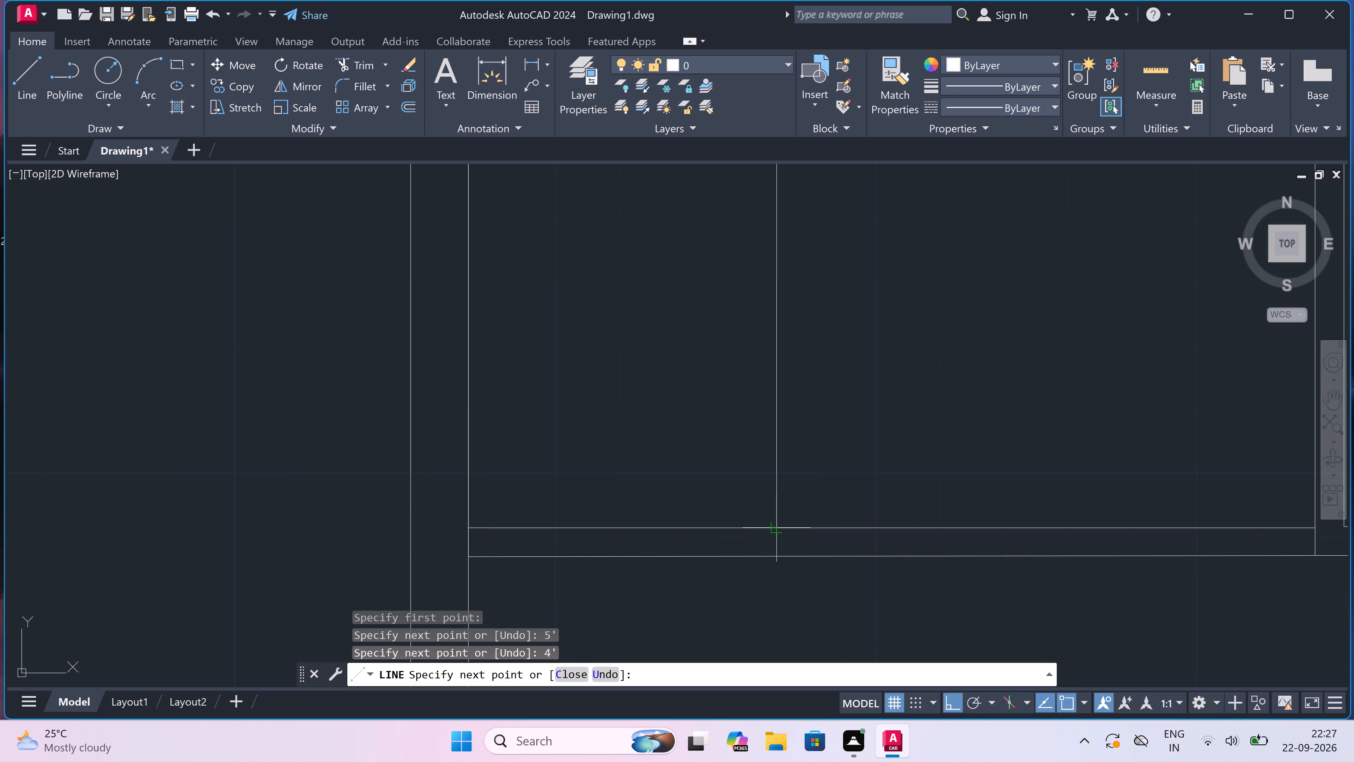
{"action": "left_click", "coordinate": [776, 530]}
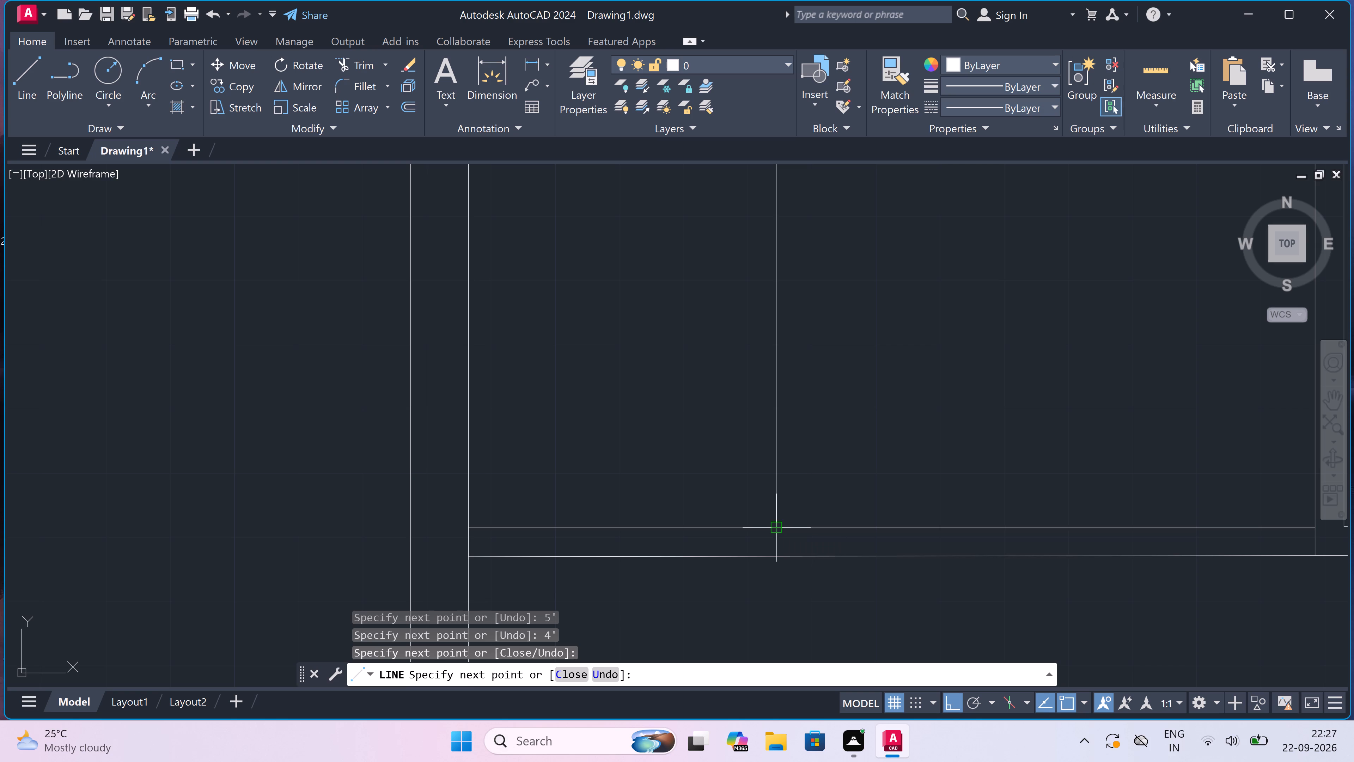
{"action": "key", "text": "Escape"}
Draw the enclosure's outer top line from its upper right corner, 4.5" up and across to the left wall's inner line.
{"action": "scroll", "coordinate": [763, 514], "scroll_direction": "down", "scroll_amount": 2}
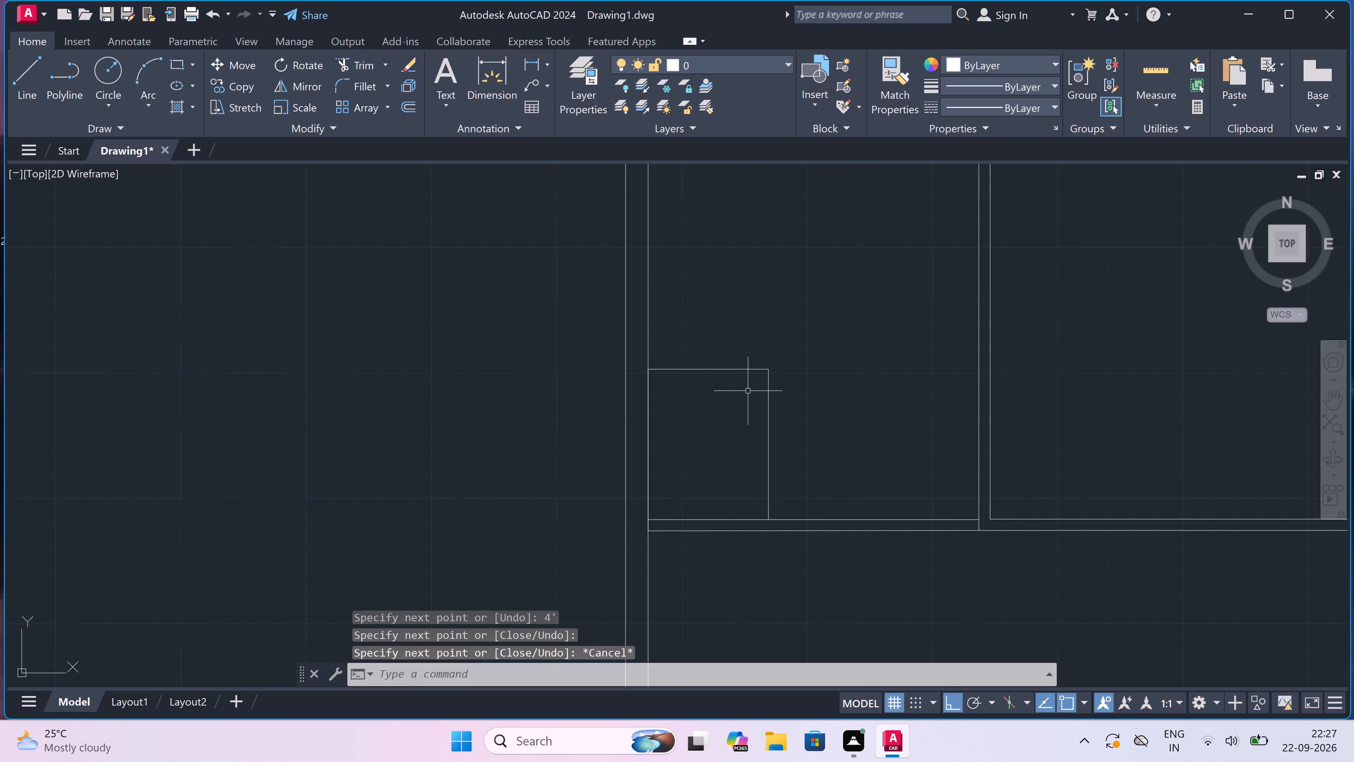
{"action": "key", "text": "space"}
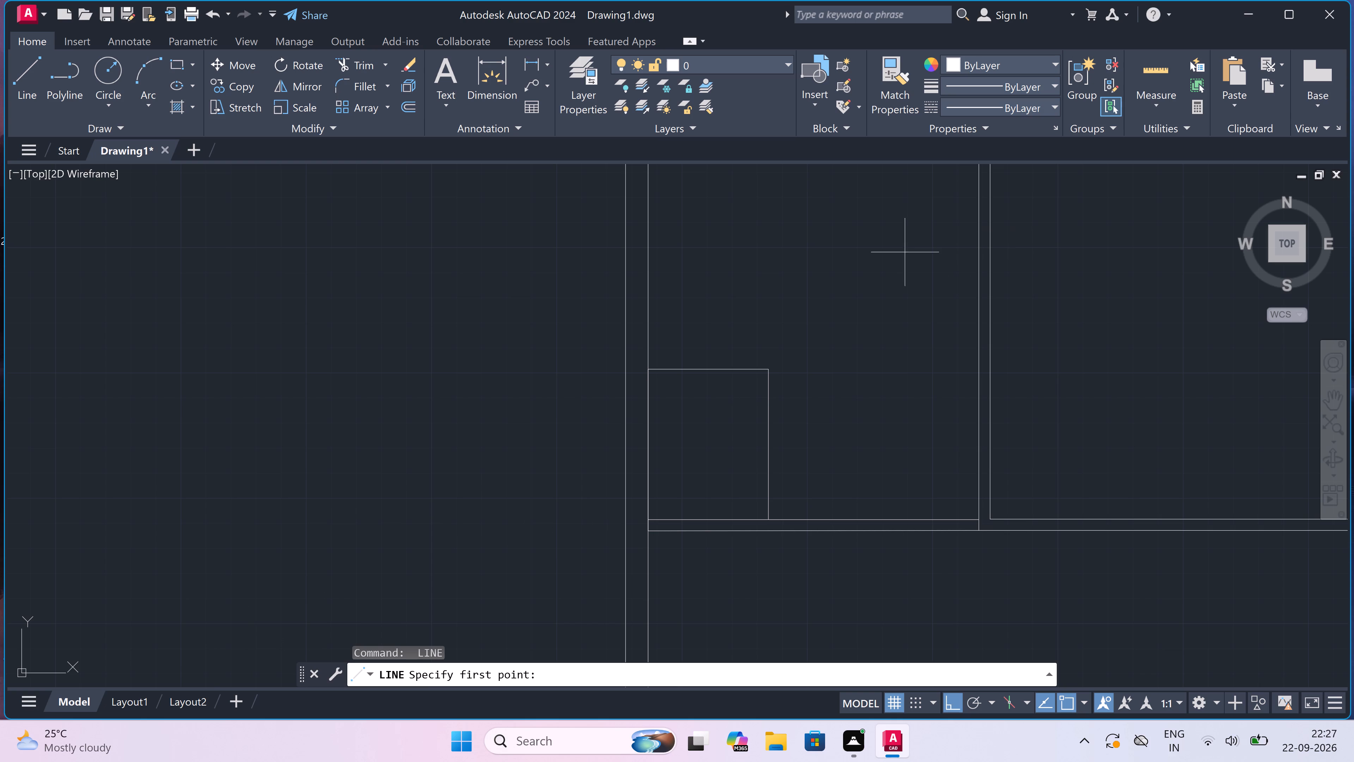
{"action": "left_click", "coordinate": [770, 365]}
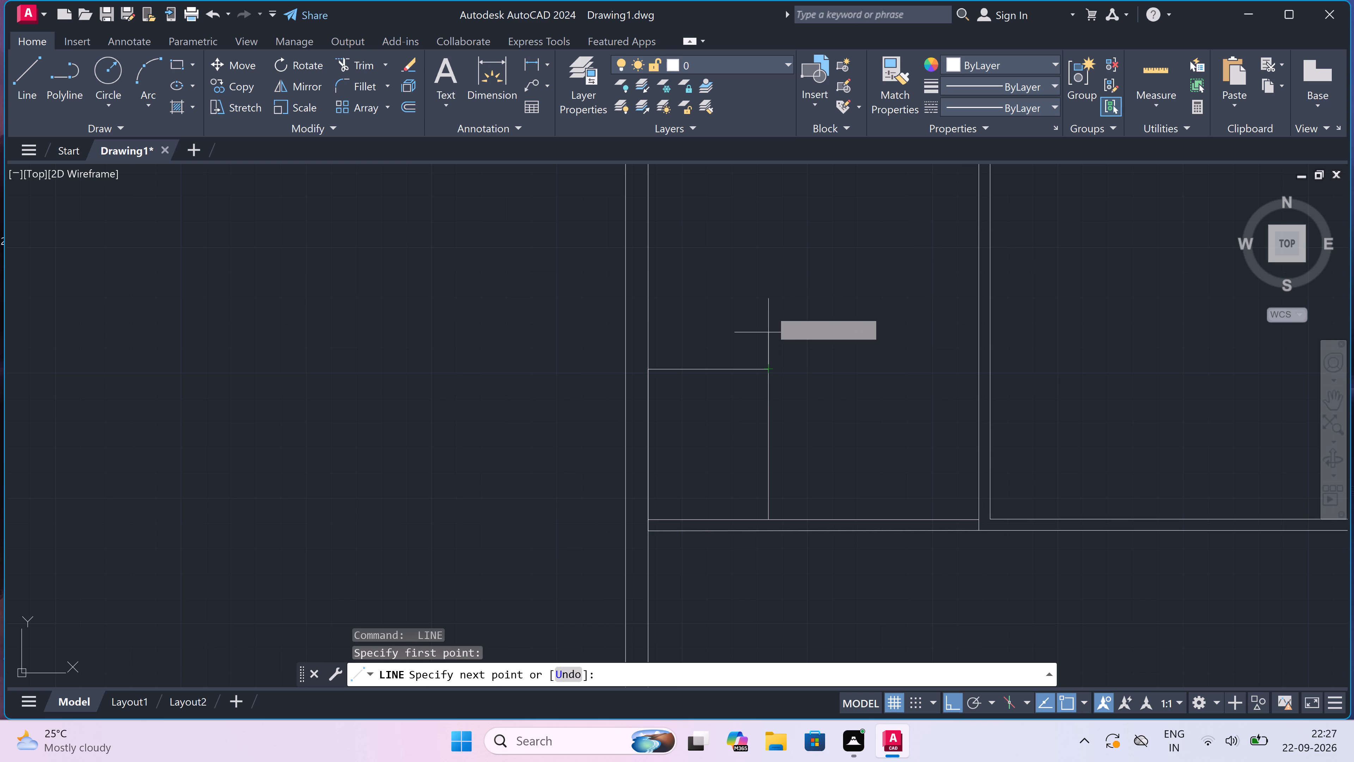
{"action": "type", "text": "4.5\""}
{"action": "key", "text": "space"}
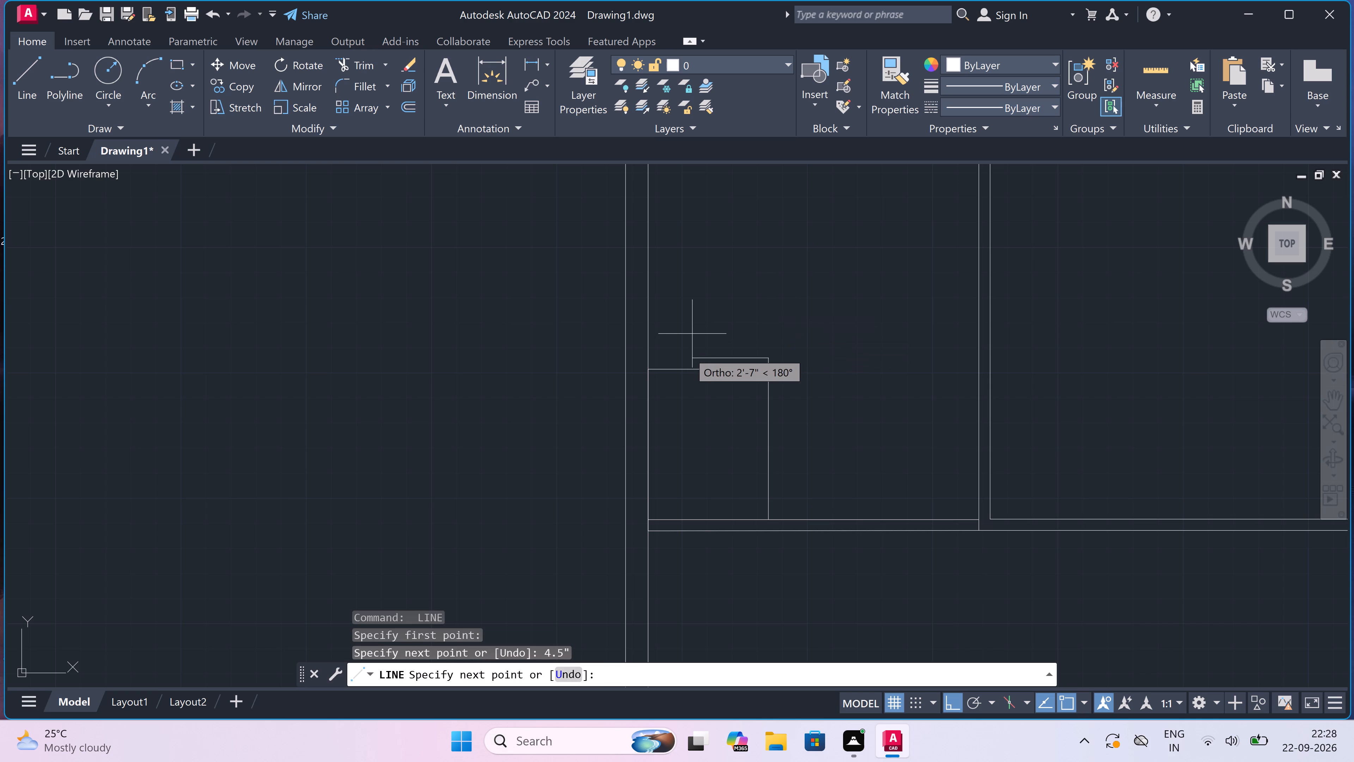
{"action": "left_click", "coordinate": [649, 353]}
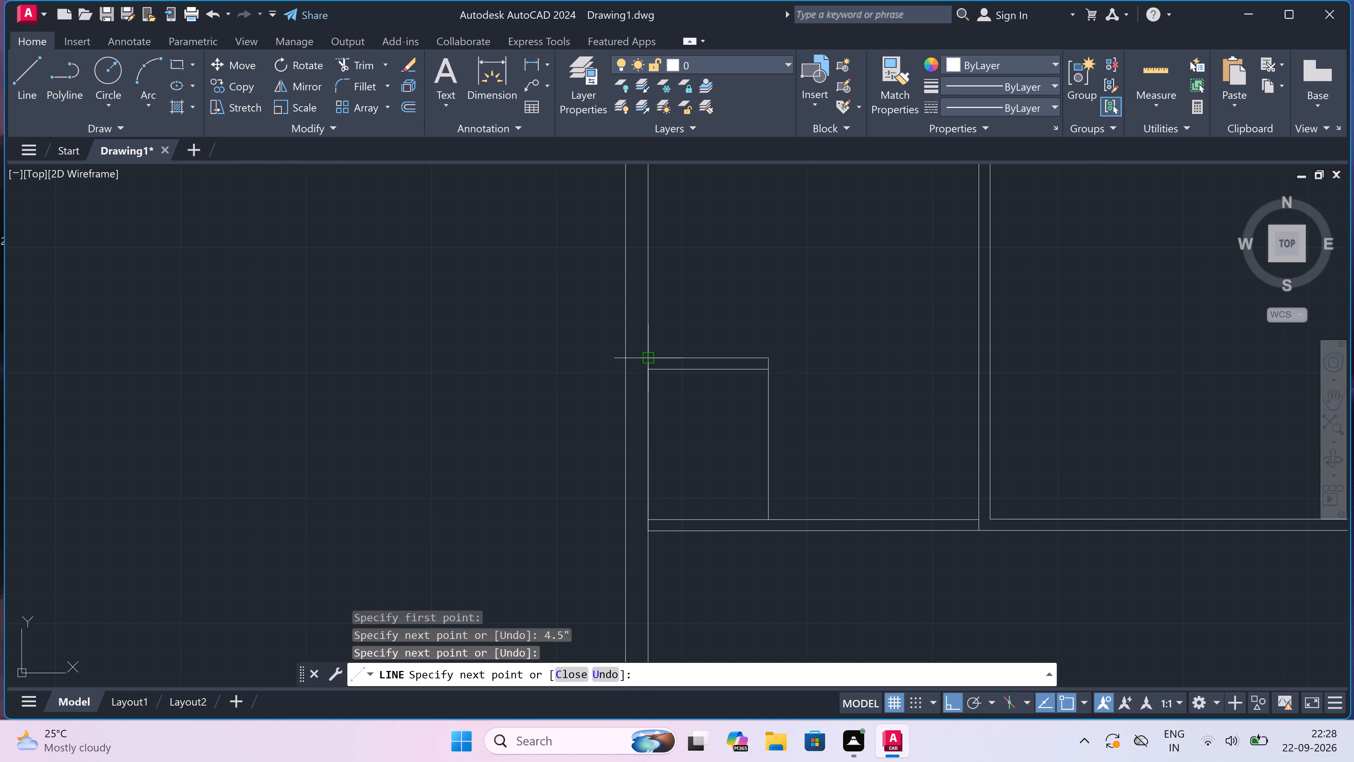
{"action": "key", "text": "Escape"}
Trim the left wall's inner line between the two top lines of the small enclosure.
{"action": "type", "text": "tr"}
{"action": "key", "text": "space"}
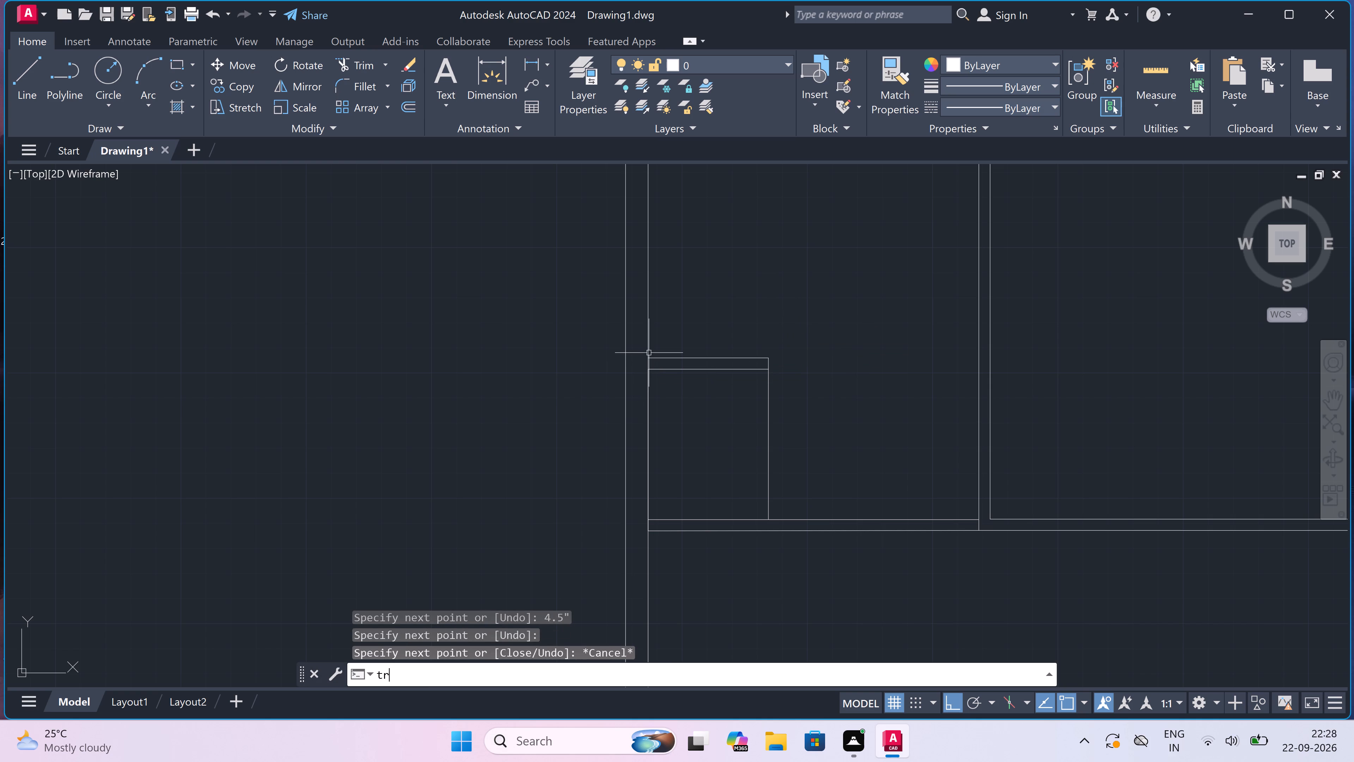
{"action": "scroll", "coordinate": [653, 358], "scroll_direction": "up", "scroll_amount": 4}
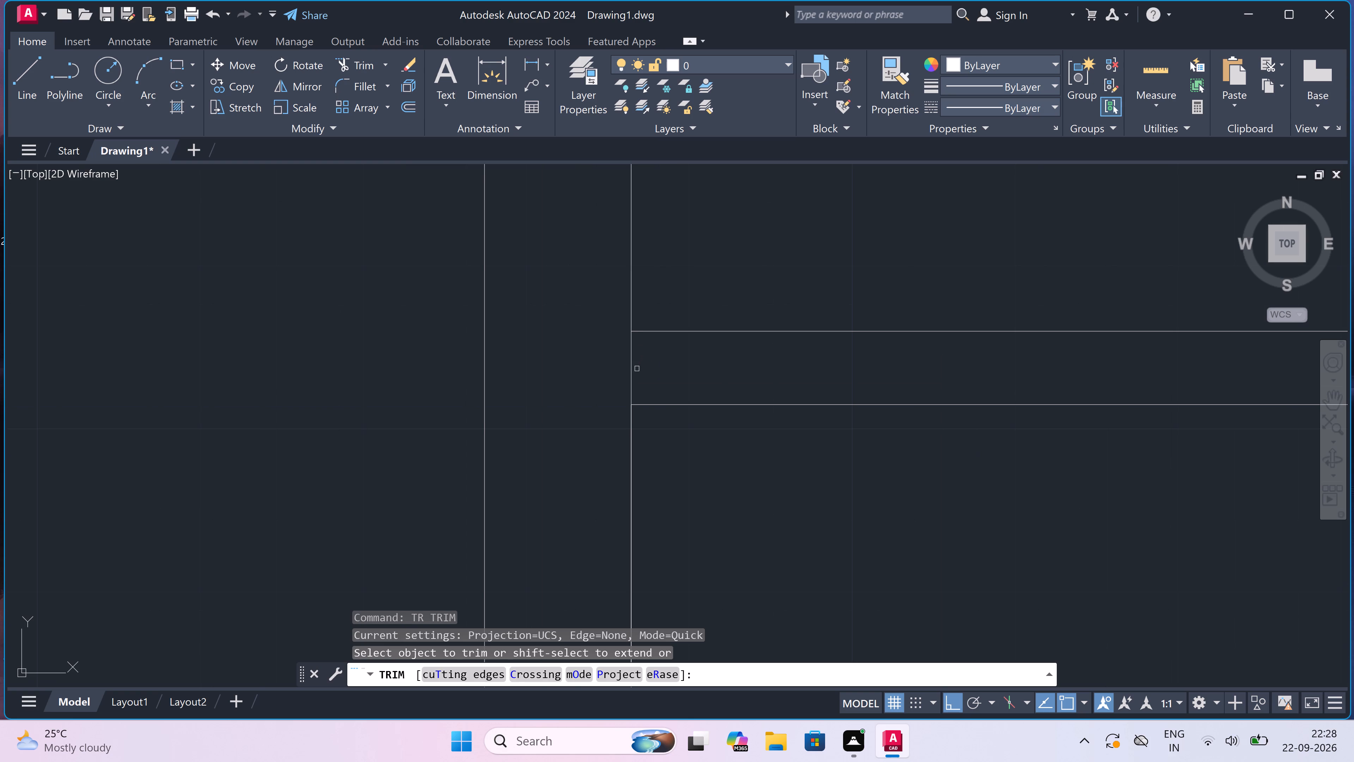
{"action": "left_click_drag", "start_coordinate": [612, 369], "coordinate": [618, 370]}
{"action": "left_click", "coordinate": [679, 370]}
{"action": "scroll", "coordinate": [680, 370], "scroll_direction": "down", "scroll_amount": 3}
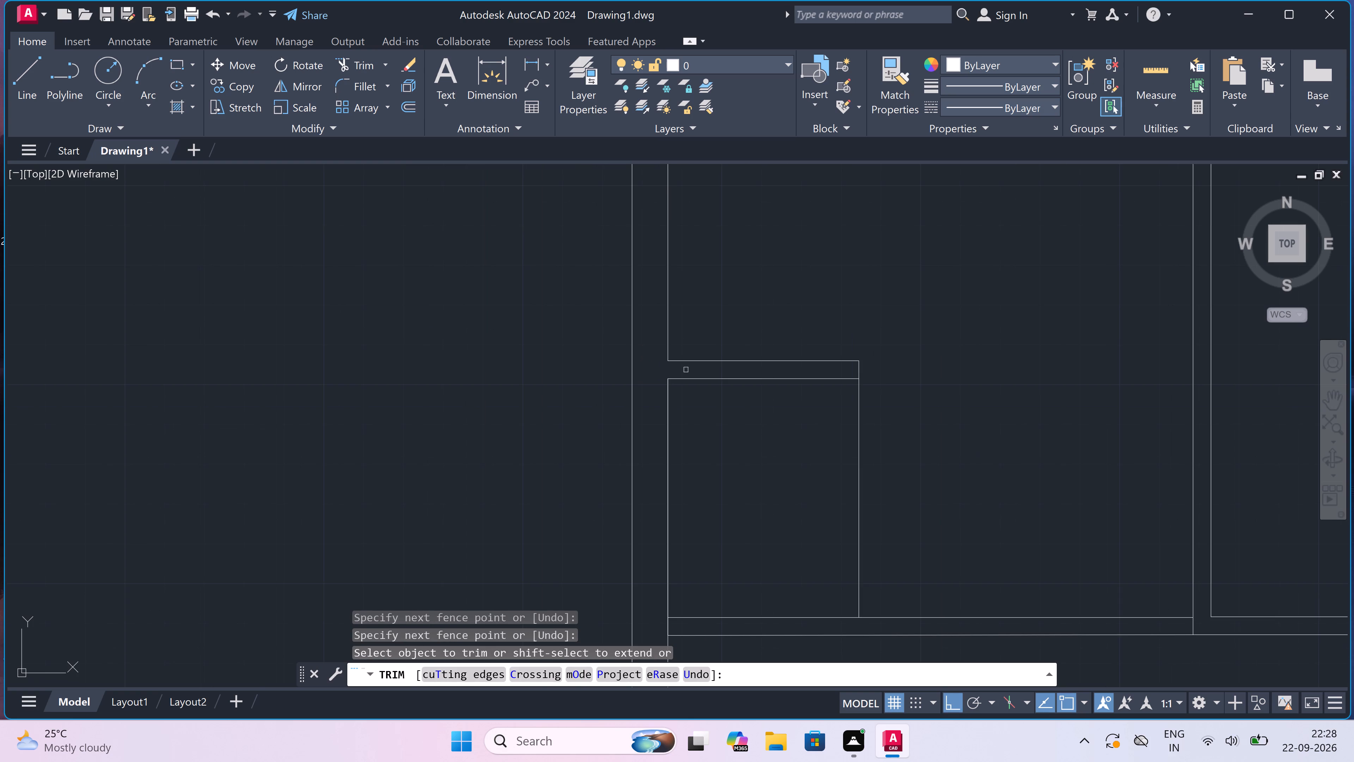
{"action": "key", "text": "Escape"}
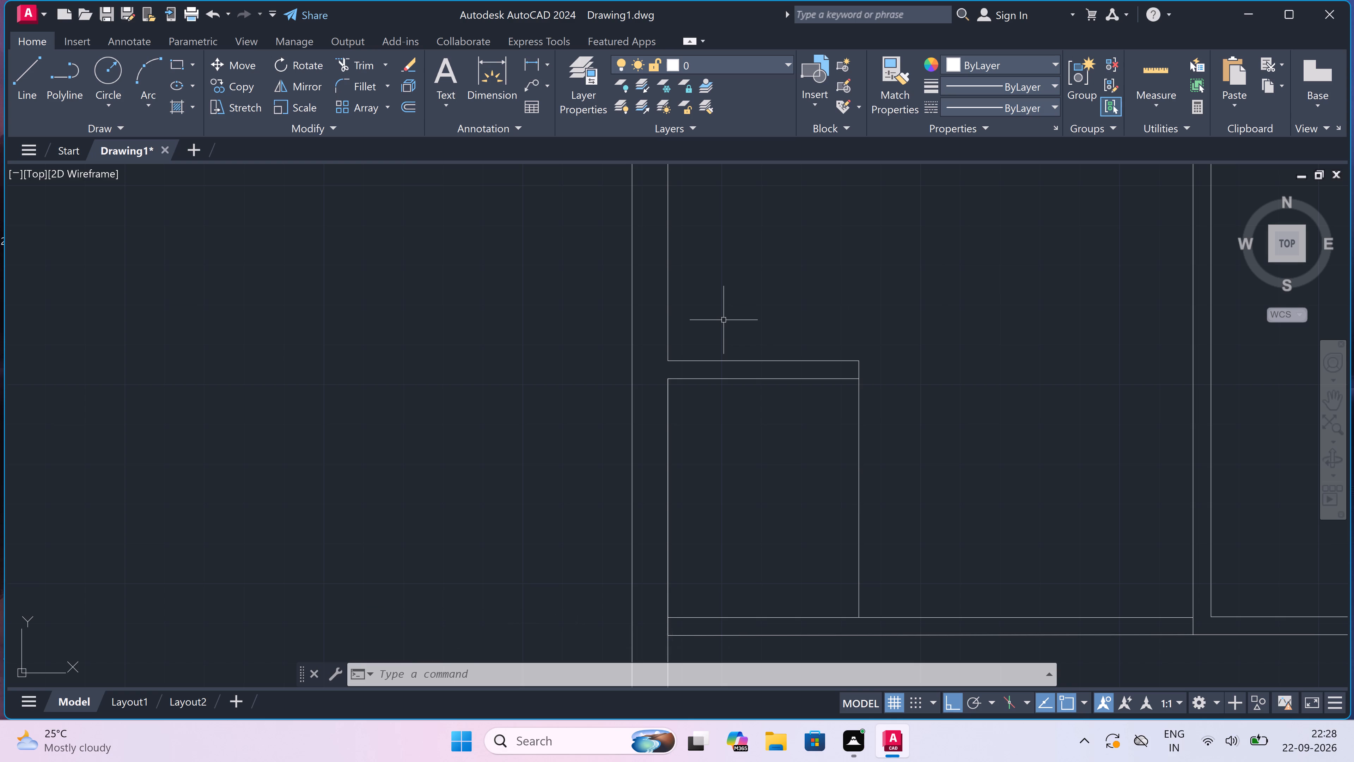
Draw a line from the central partition's lower corner down to the bottom wall's inner line, 4.5" across and back up to the horizontal partition.
{"action": "scroll", "coordinate": [724, 320], "scroll_direction": "down", "scroll_amount": 4}
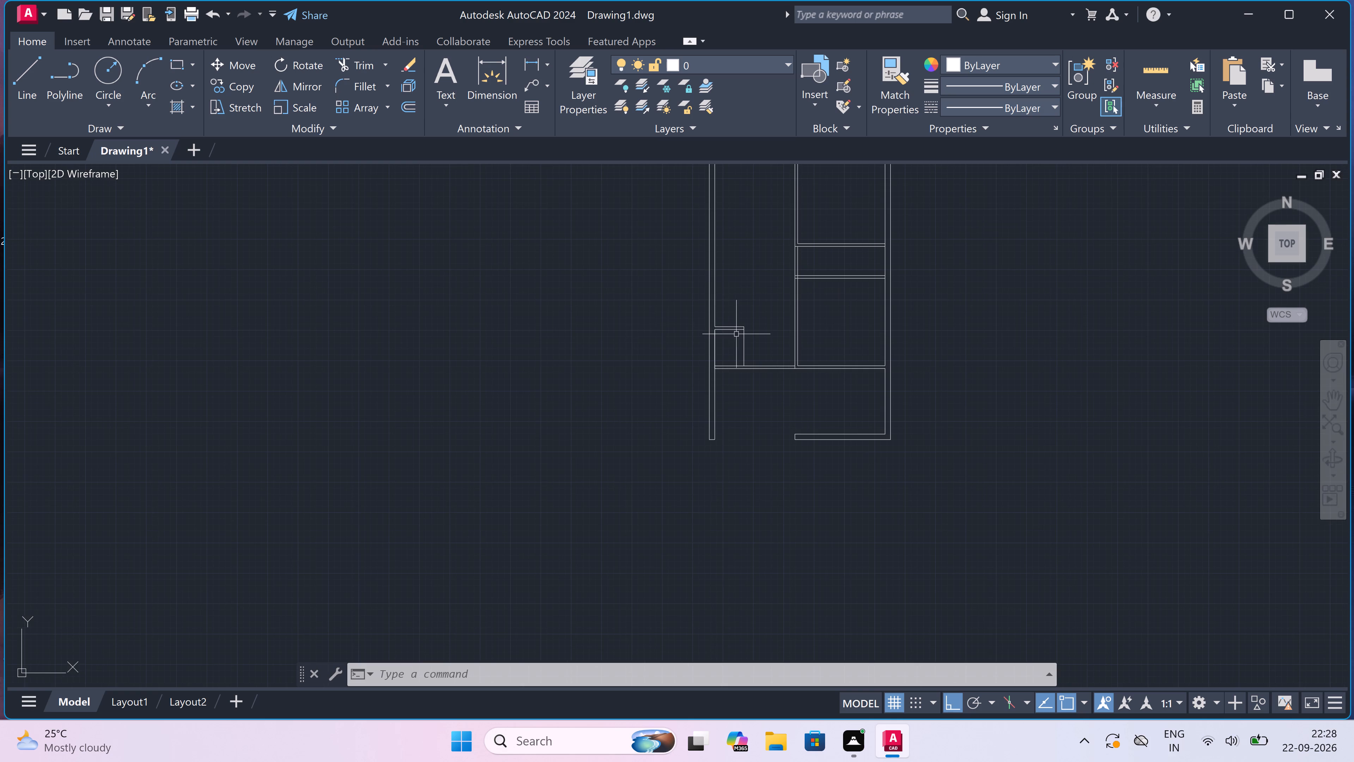
{"action": "scroll", "coordinate": [773, 365], "scroll_direction": "down", "scroll_amount": 2}
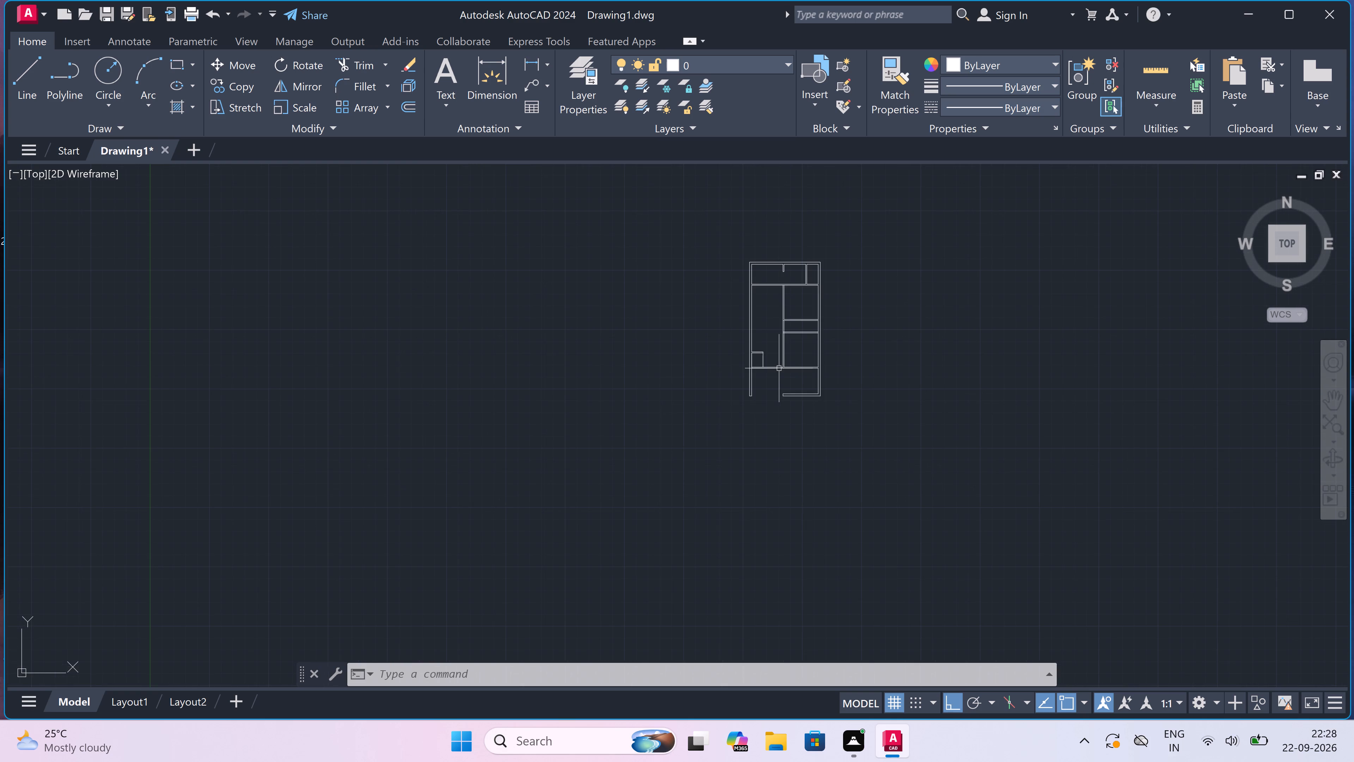
{"action": "scroll", "coordinate": [780, 369], "scroll_direction": "down", "scroll_amount": 1}
{"action": "scroll", "coordinate": [787, 372], "scroll_direction": "up", "scroll_amount": 4}
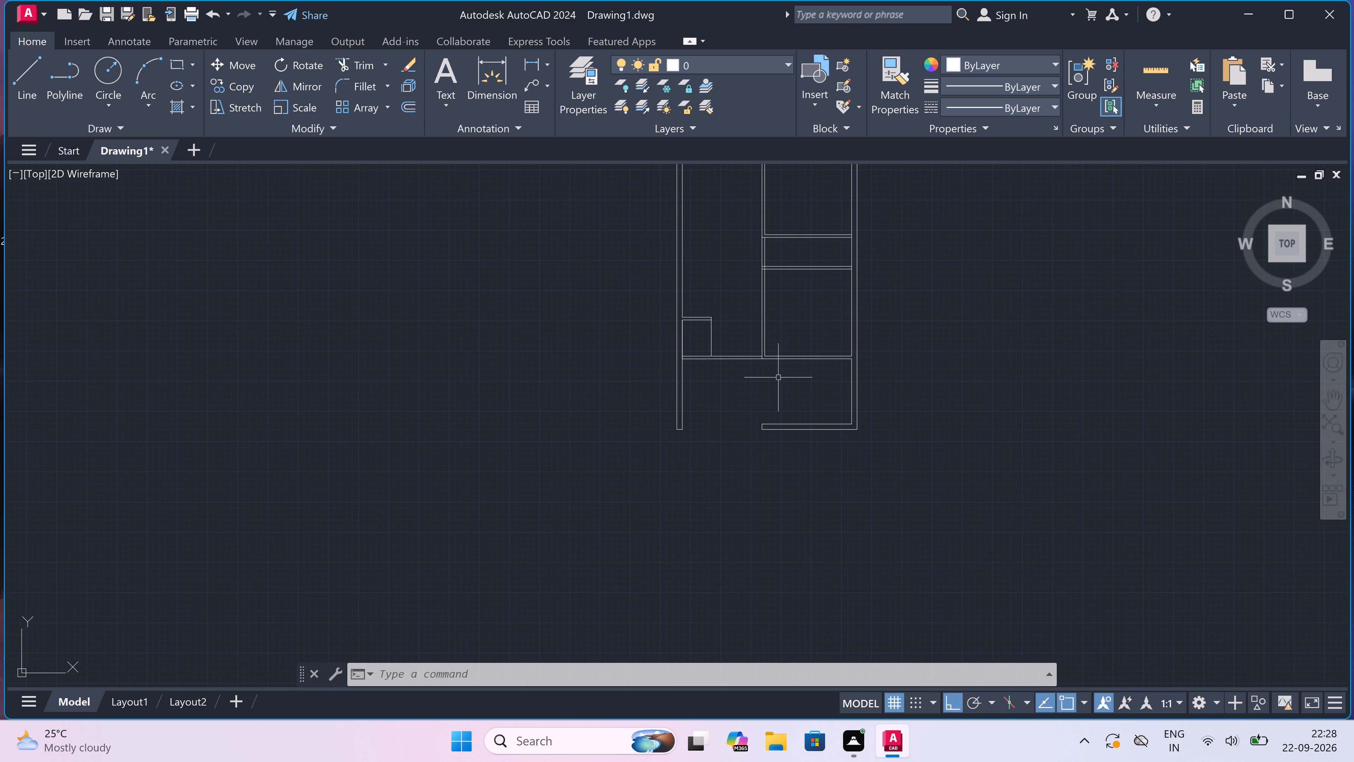
{"action": "scroll", "coordinate": [777, 377], "scroll_direction": "up", "scroll_amount": 2}
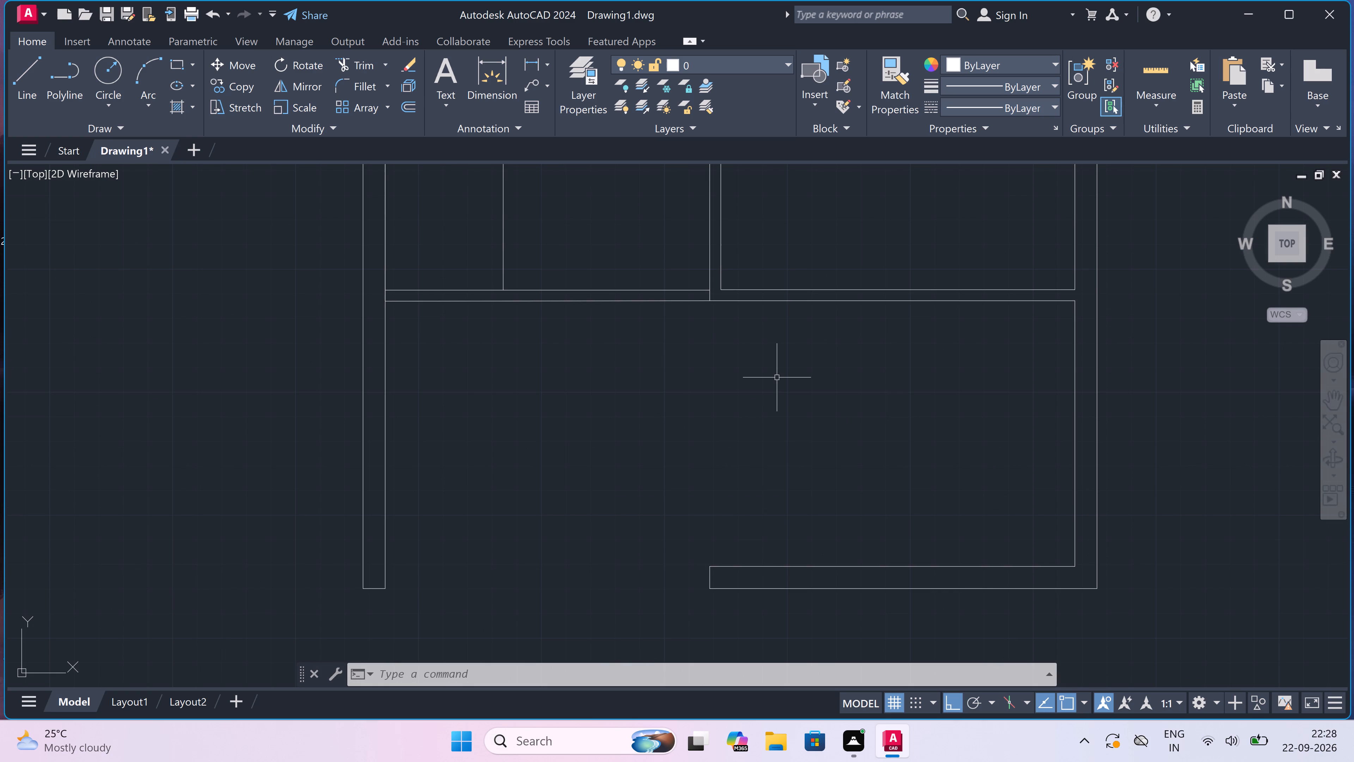
{"action": "type", "text": "l"}
{"action": "key", "text": "space"}
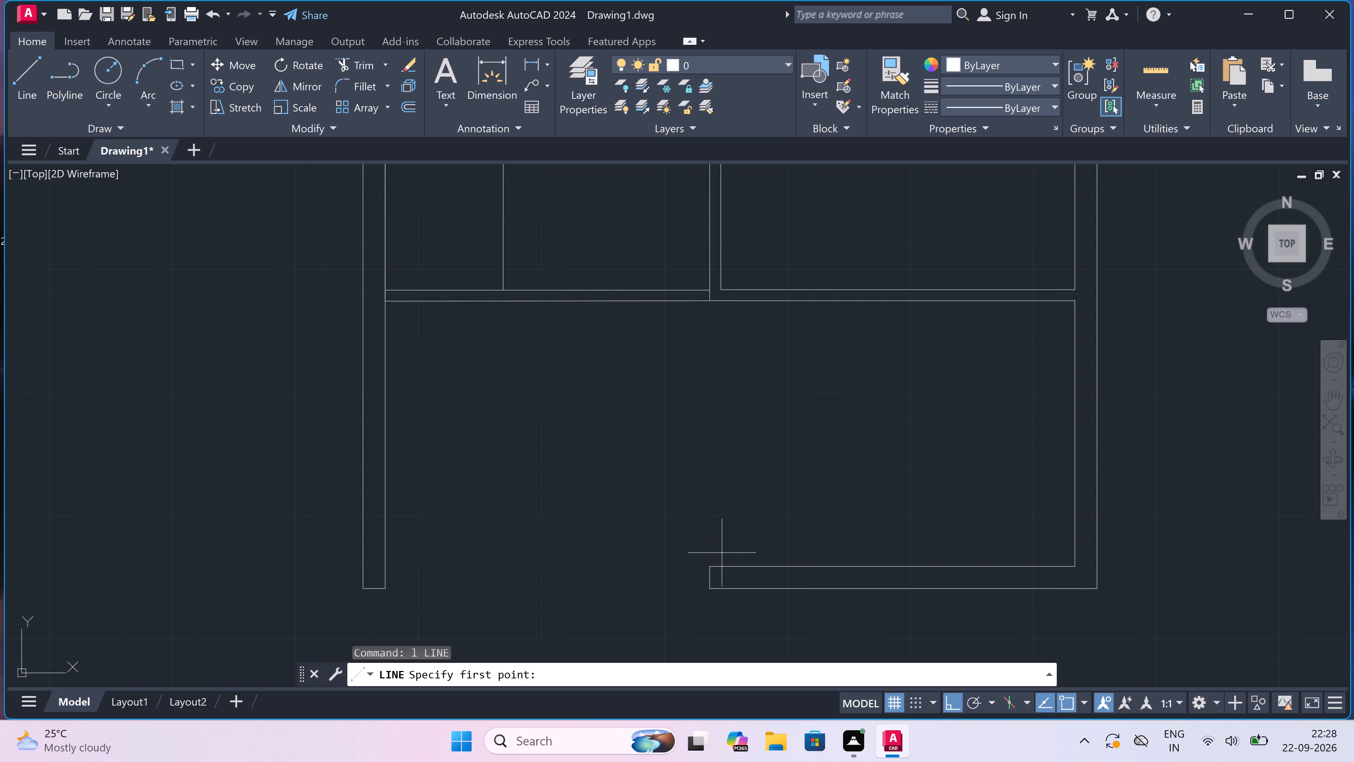
{"action": "left_click_drag", "start_coordinate": [710, 299], "coordinate": [709, 311]}
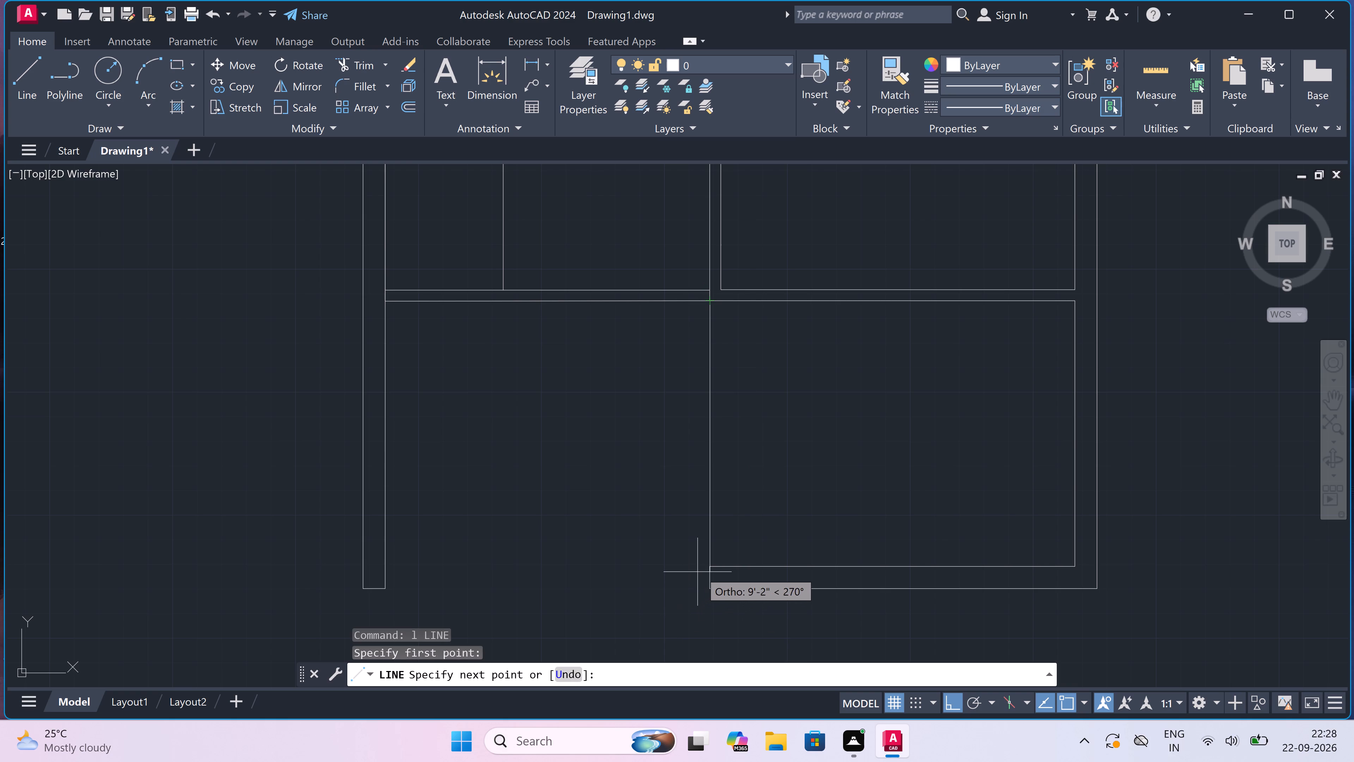
{"action": "left_click", "coordinate": [705, 567]}
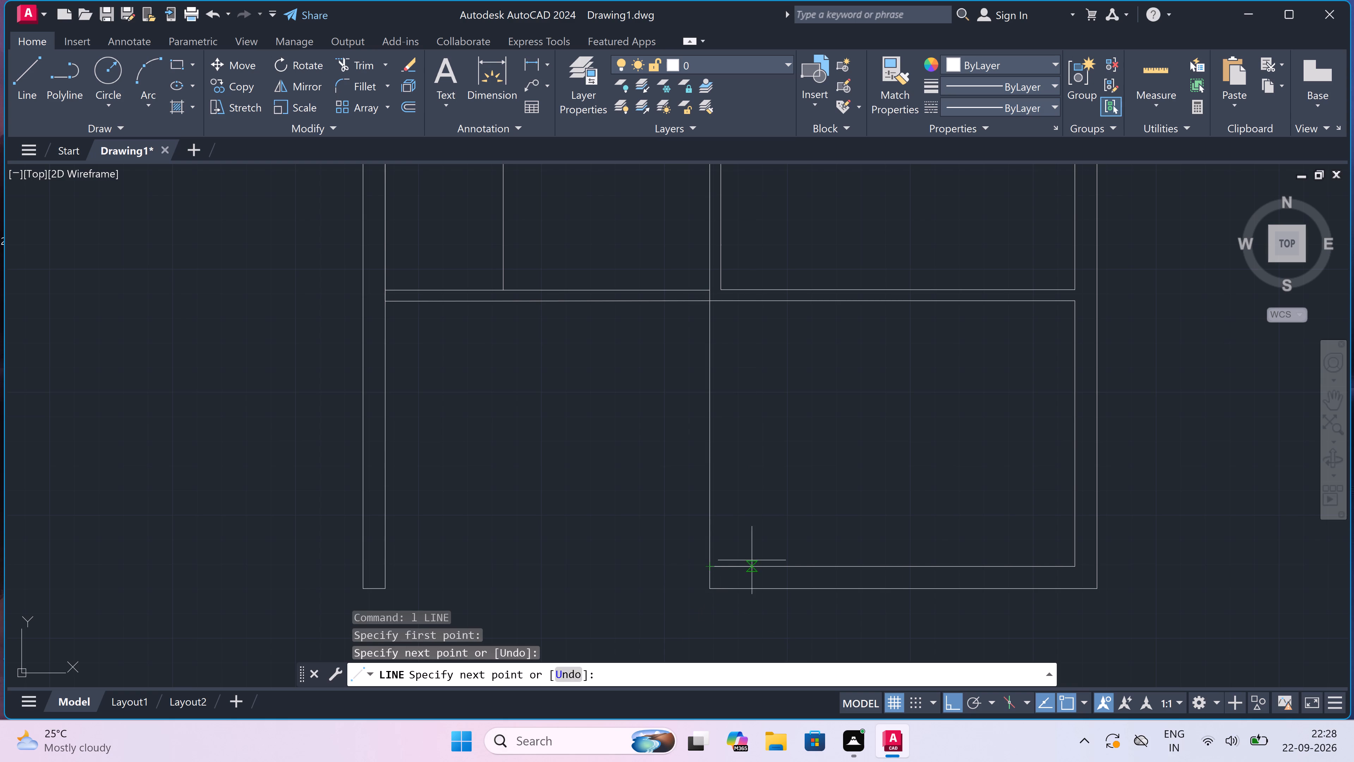
{"action": "type", "text": "4.5\""}
{"action": "key", "text": "space"}
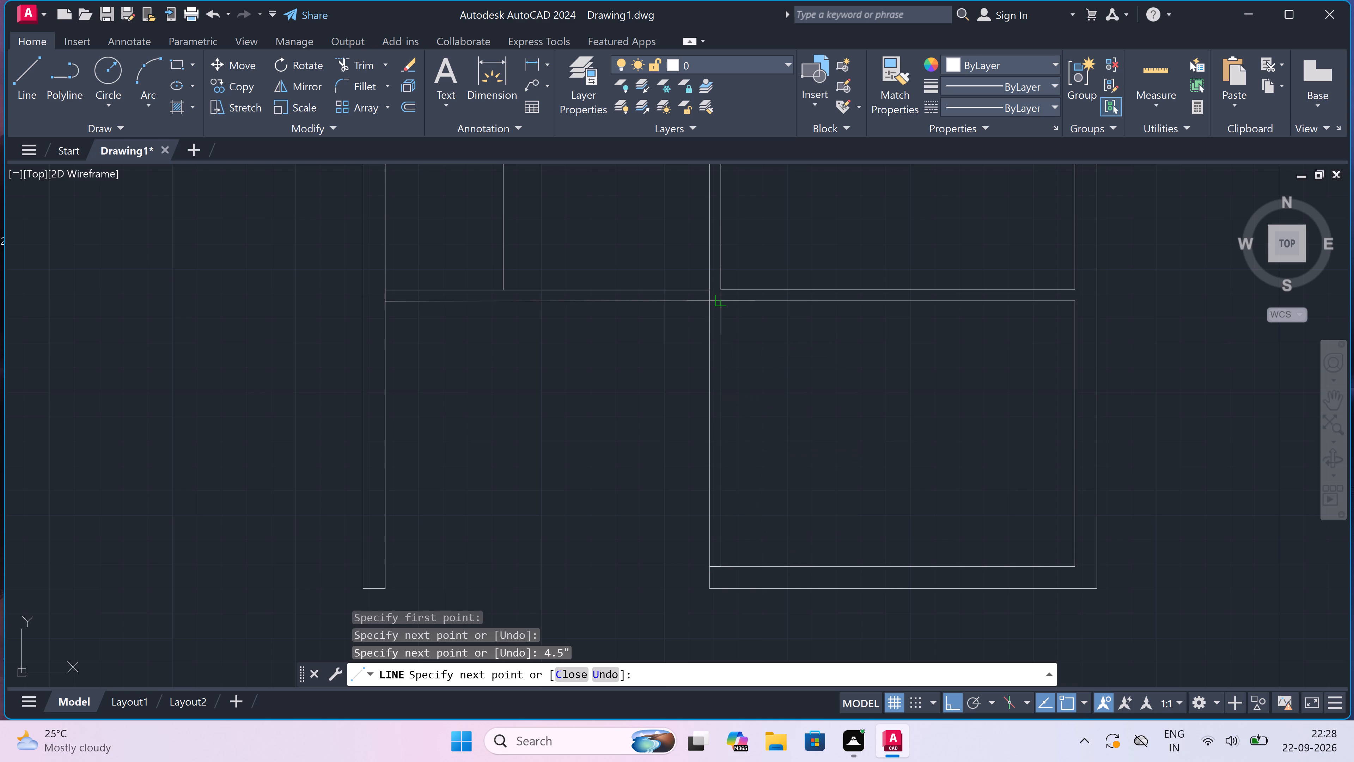
{"action": "left_click", "coordinate": [718, 298]}
{"action": "key", "text": "Escape"}
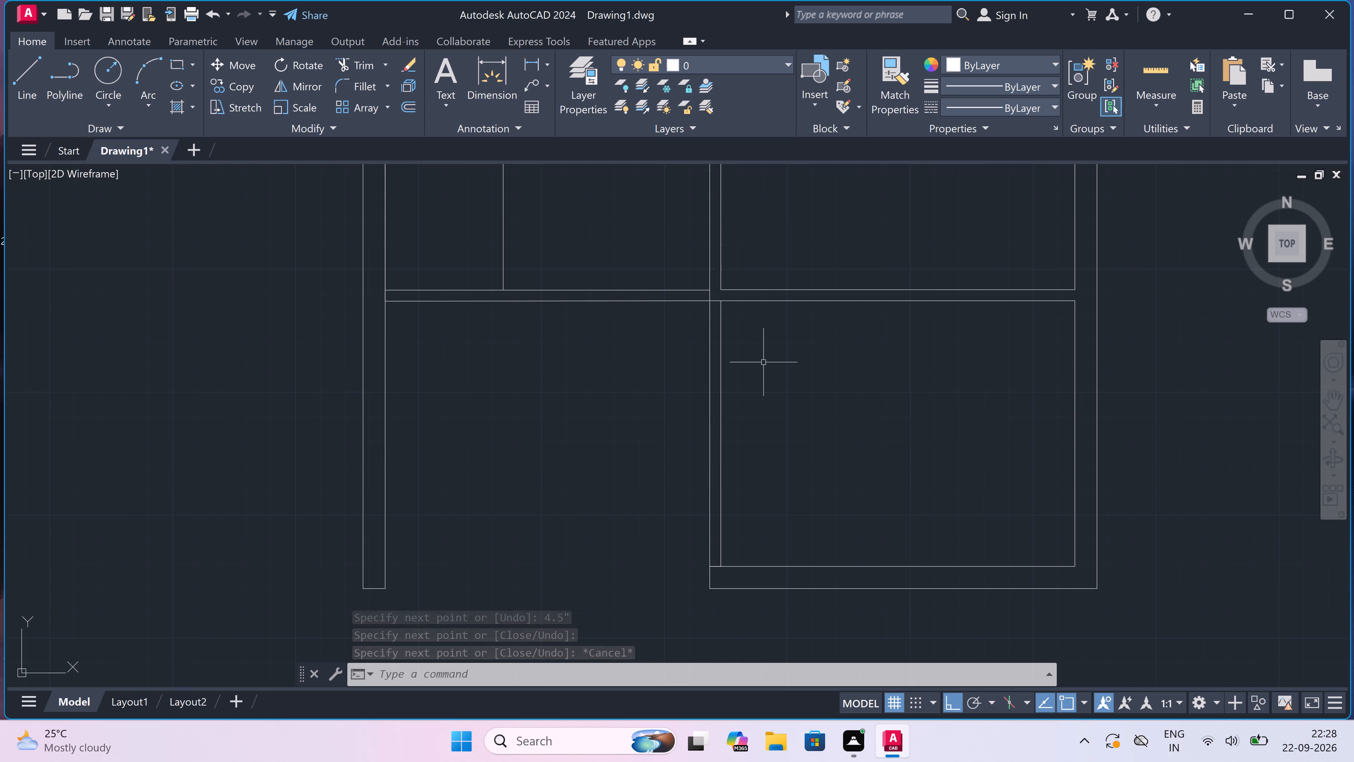
Draw a horizontal line about 9'-6" long from the midpoint of the new inner vertical line toward the right wall.
{"action": "key", "text": "space"}
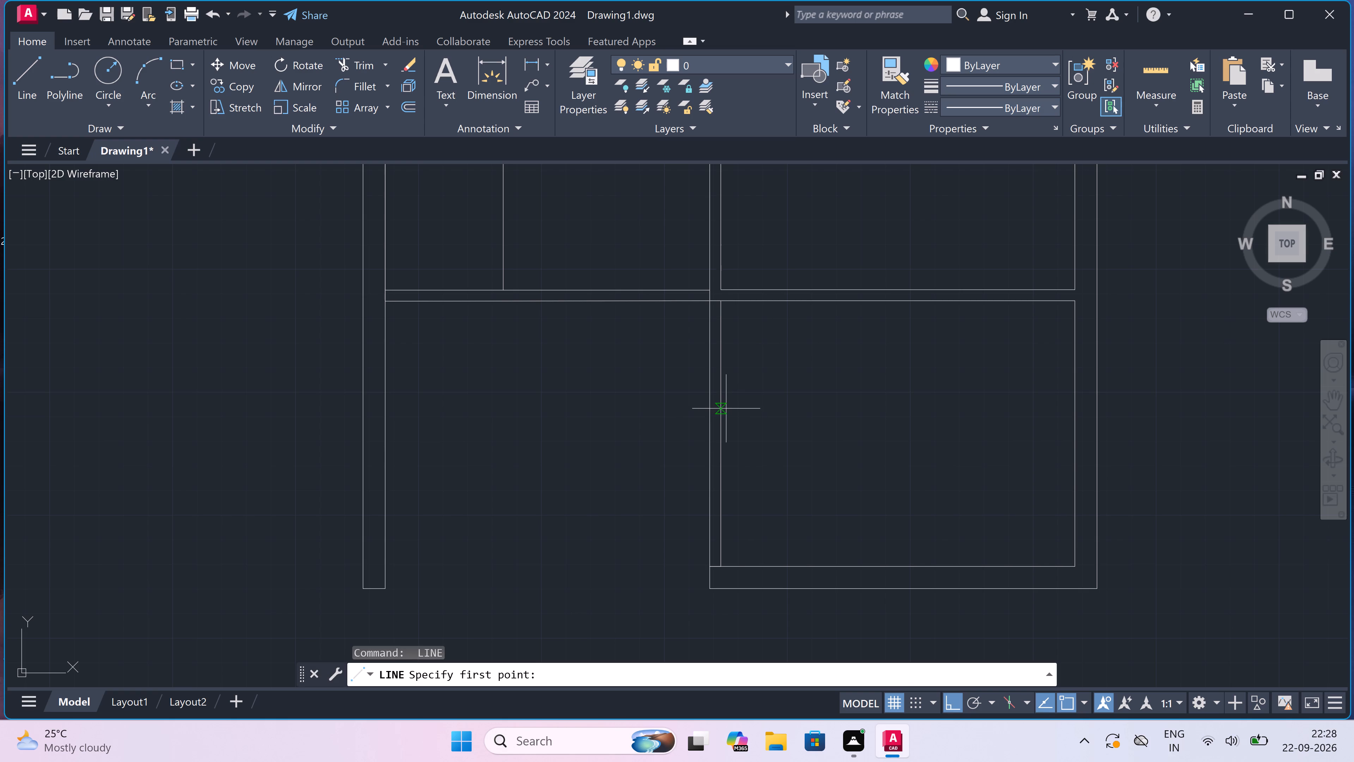
{"action": "left_click", "coordinate": [723, 430]}
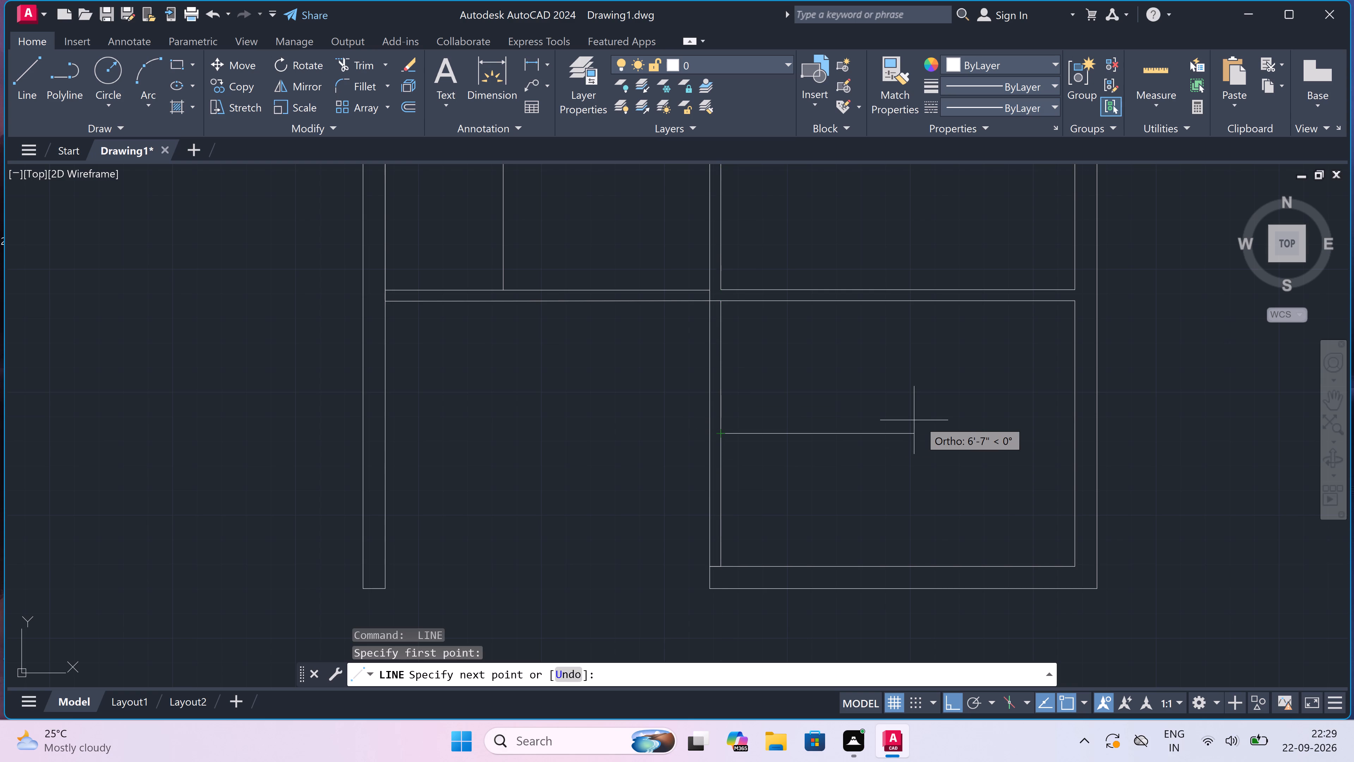
{"action": "left_click", "coordinate": [1000, 434]}
{"action": "key", "text": "Escape"}
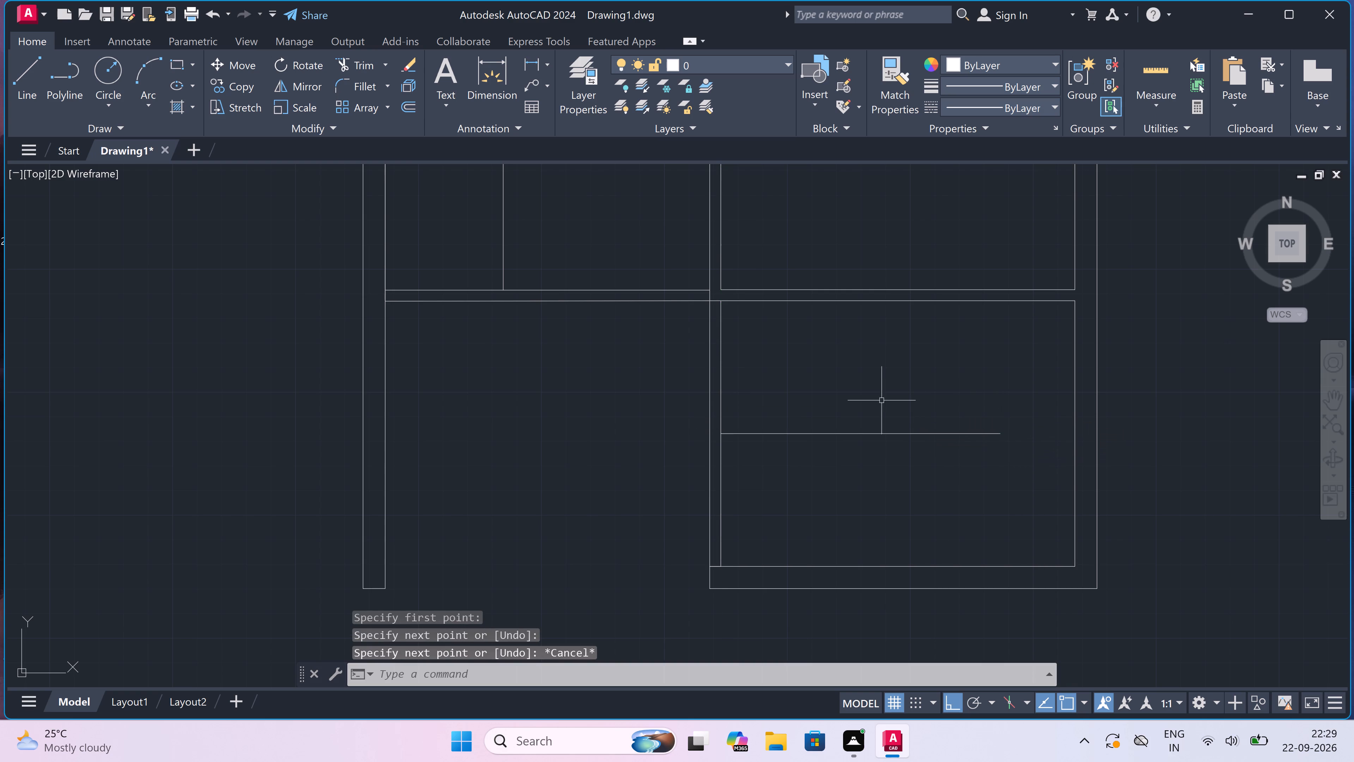
Erase the outer of the two new vertical lines, the one without the horizontal line attached.
{"action": "left_click", "coordinate": [709, 414]}
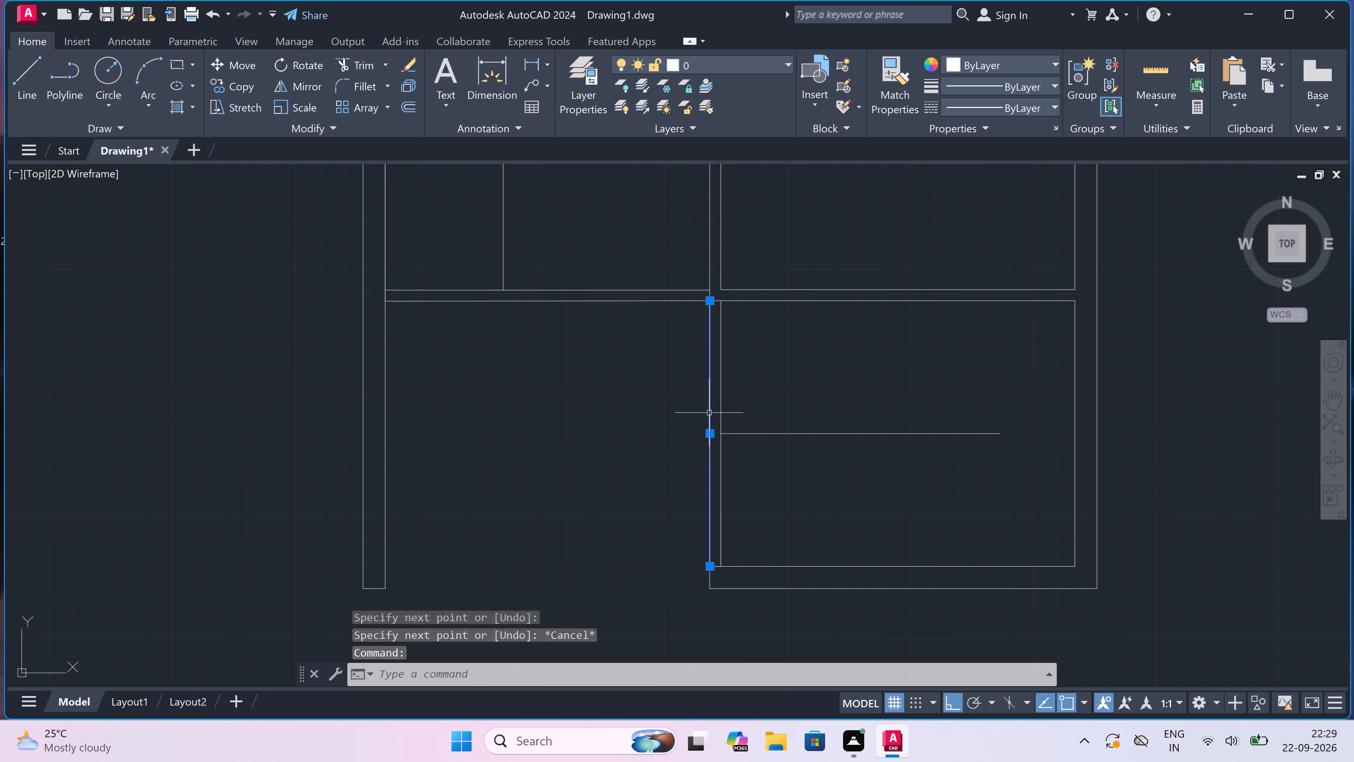
{"action": "key", "text": "Delete"}
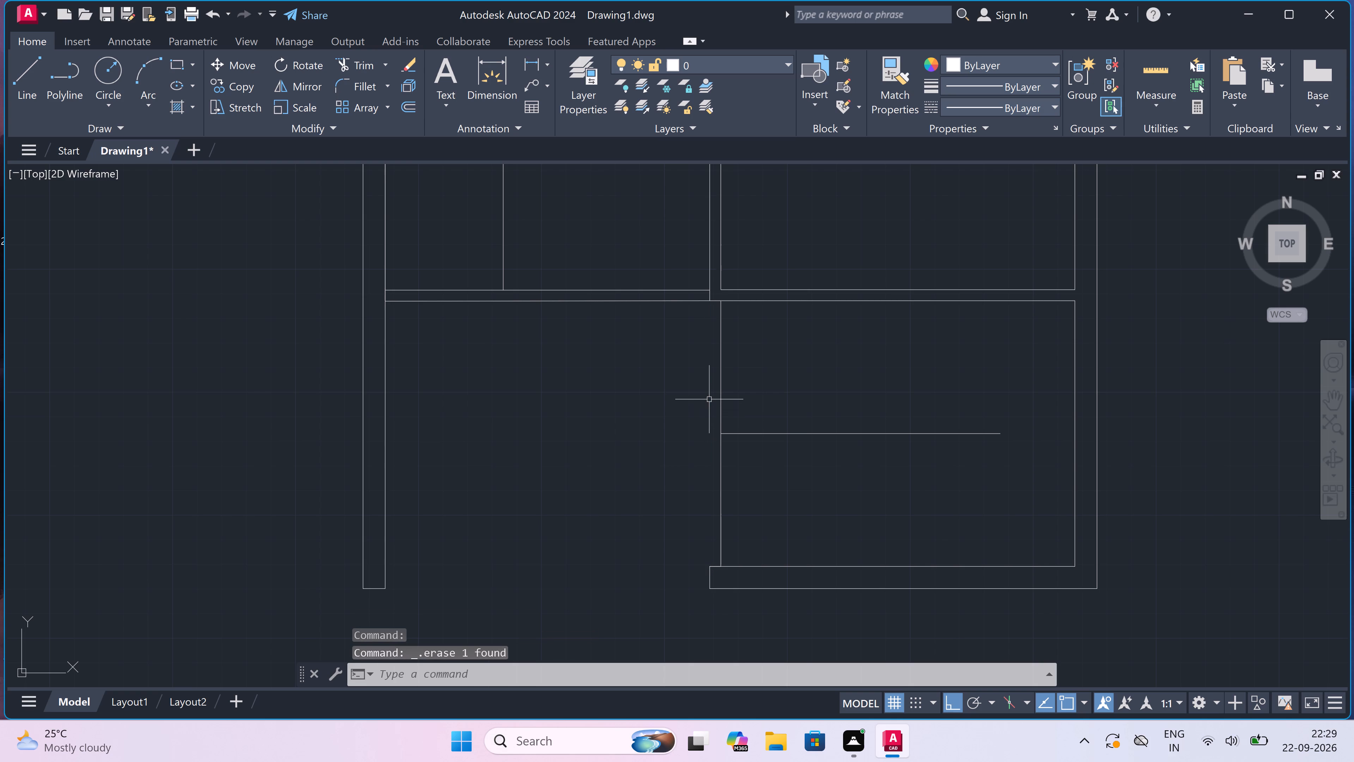
Offset the remaining vertical line 9" toward the right wall repeatedly, making 12 stair tread lines.
{"action": "type", "text": "o"}
{"action": "key", "text": "space"}
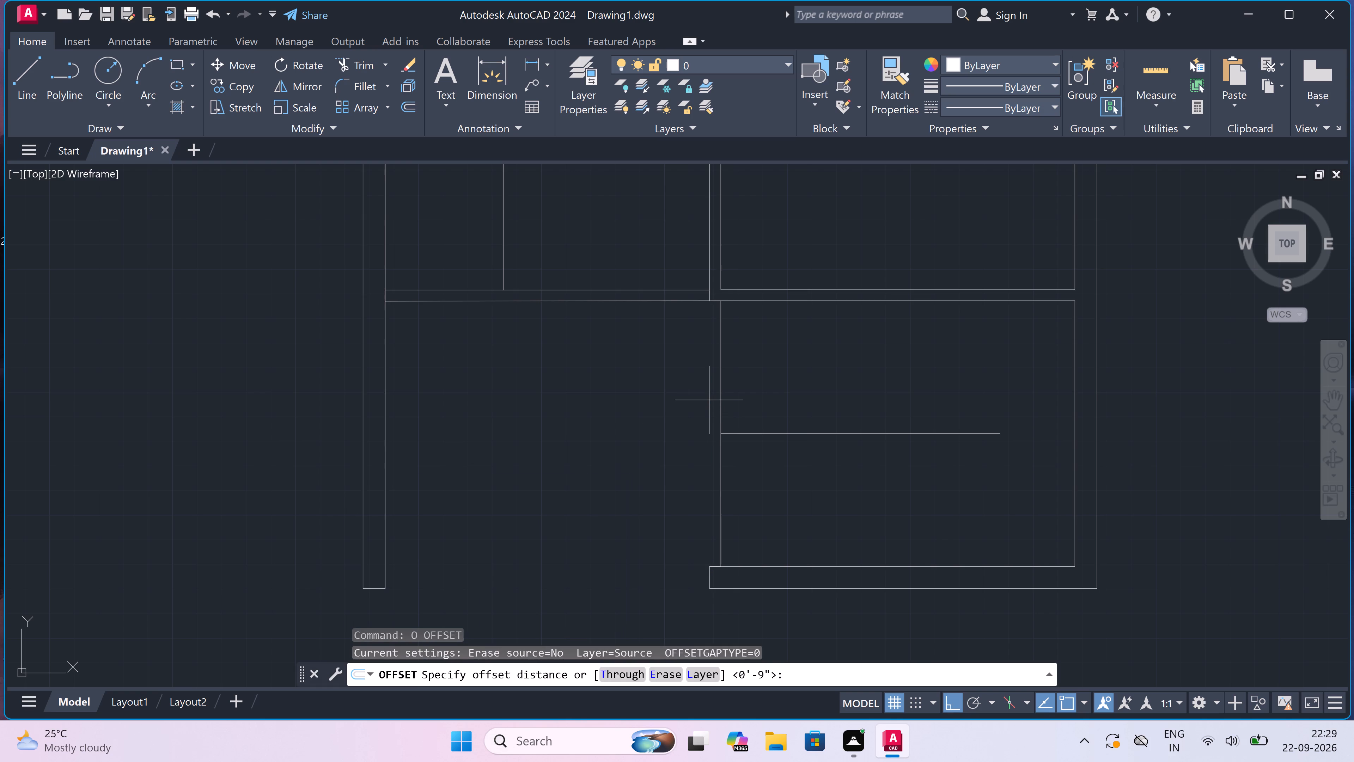
{"action": "left_click", "coordinate": [720, 398]}
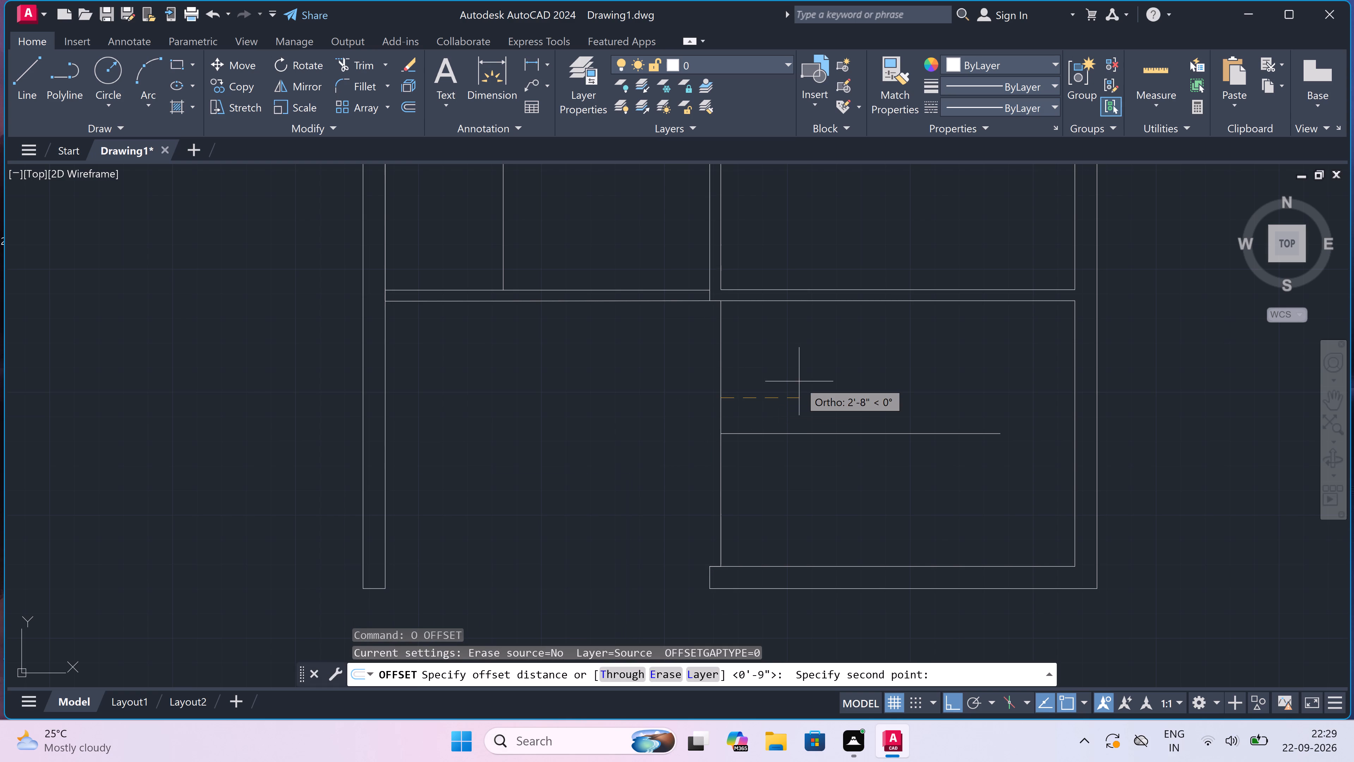
{"action": "type", "text": "10"}
{"action": "key", "text": "BackSpace"}
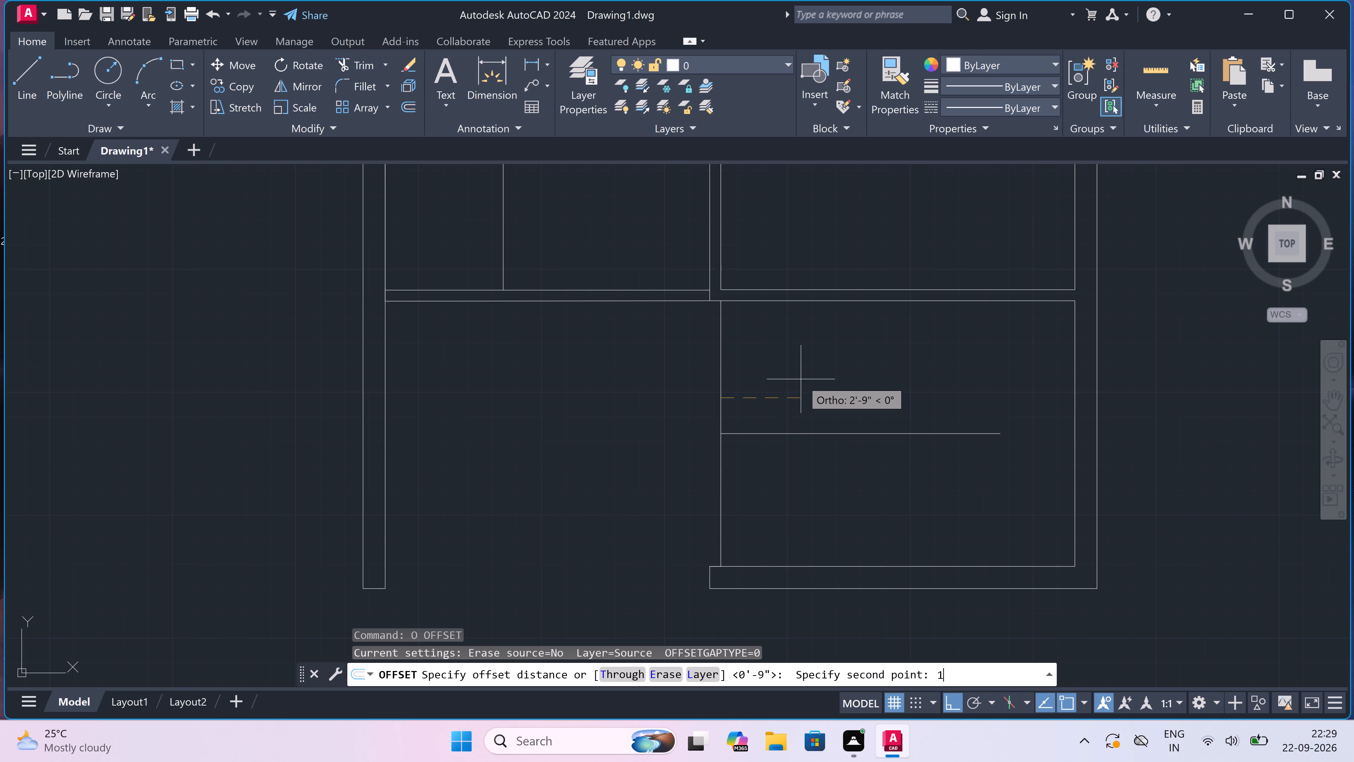
{"action": "key", "text": "BackSpace"}
{"action": "key", "text": "9"}
{"action": "type", "text": "\""}
{"action": "key", "text": "space"}
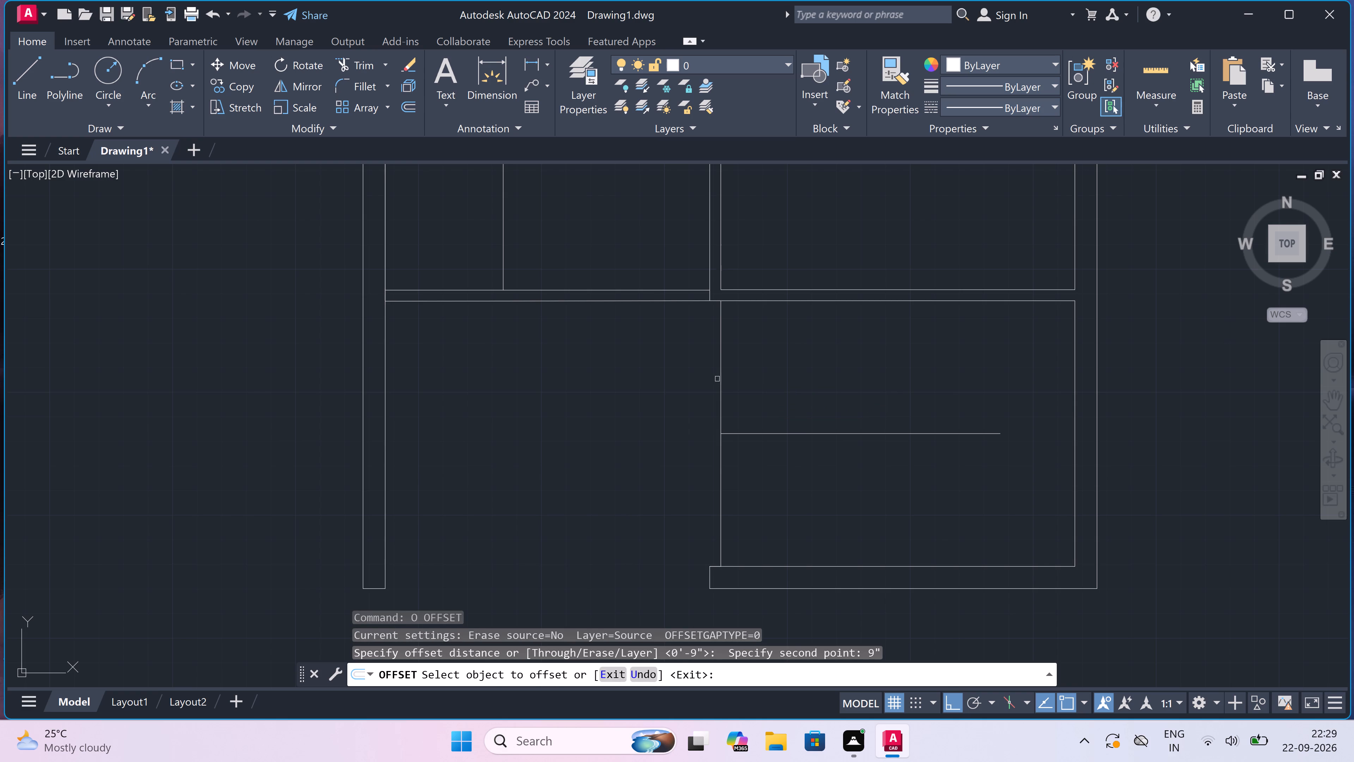
{"action": "left_click_drag", "start_coordinate": [721, 377], "coordinate": [734, 376]}
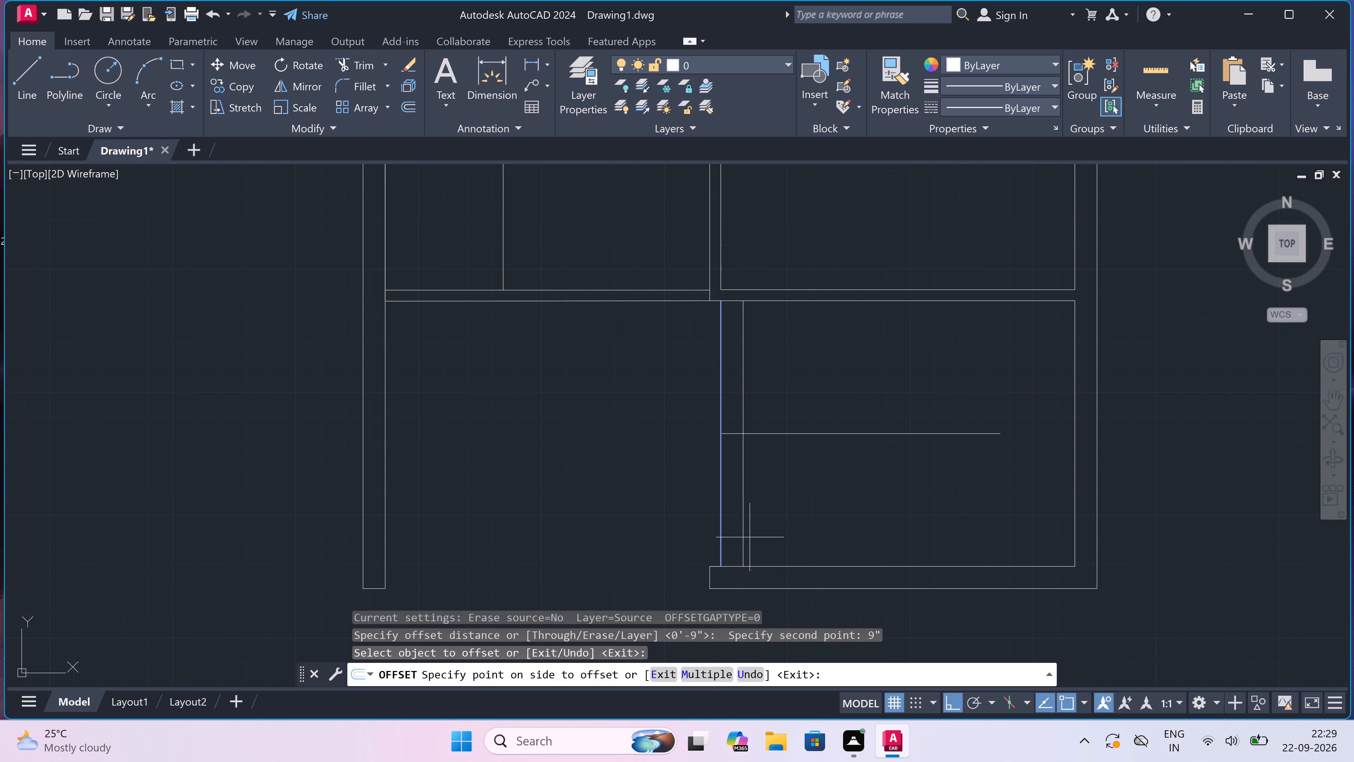
{"action": "left_click", "coordinate": [704, 675]}
{"action": "left_click", "coordinate": [799, 351]}
{"action": "left_click", "coordinate": [826, 352]}
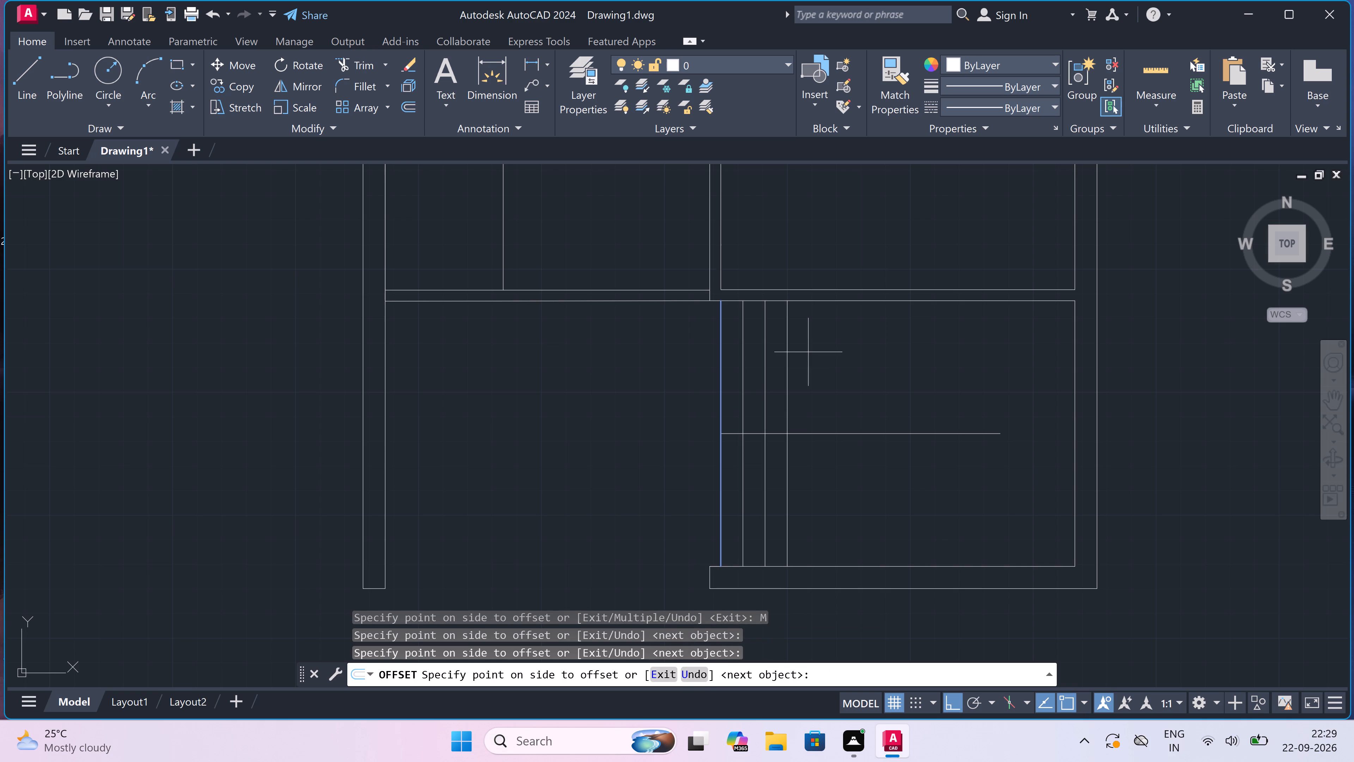
{"action": "left_click", "coordinate": [842, 355]}
{"action": "left_click", "coordinate": [892, 360]}
{"action": "left_click", "coordinate": [929, 365]}
{"action": "left_click_drag", "start_coordinate": [965, 370], "coordinate": [969, 370]}
{"action": "left_click", "coordinate": [969, 371]}
{"action": "left_click", "coordinate": [987, 368]}
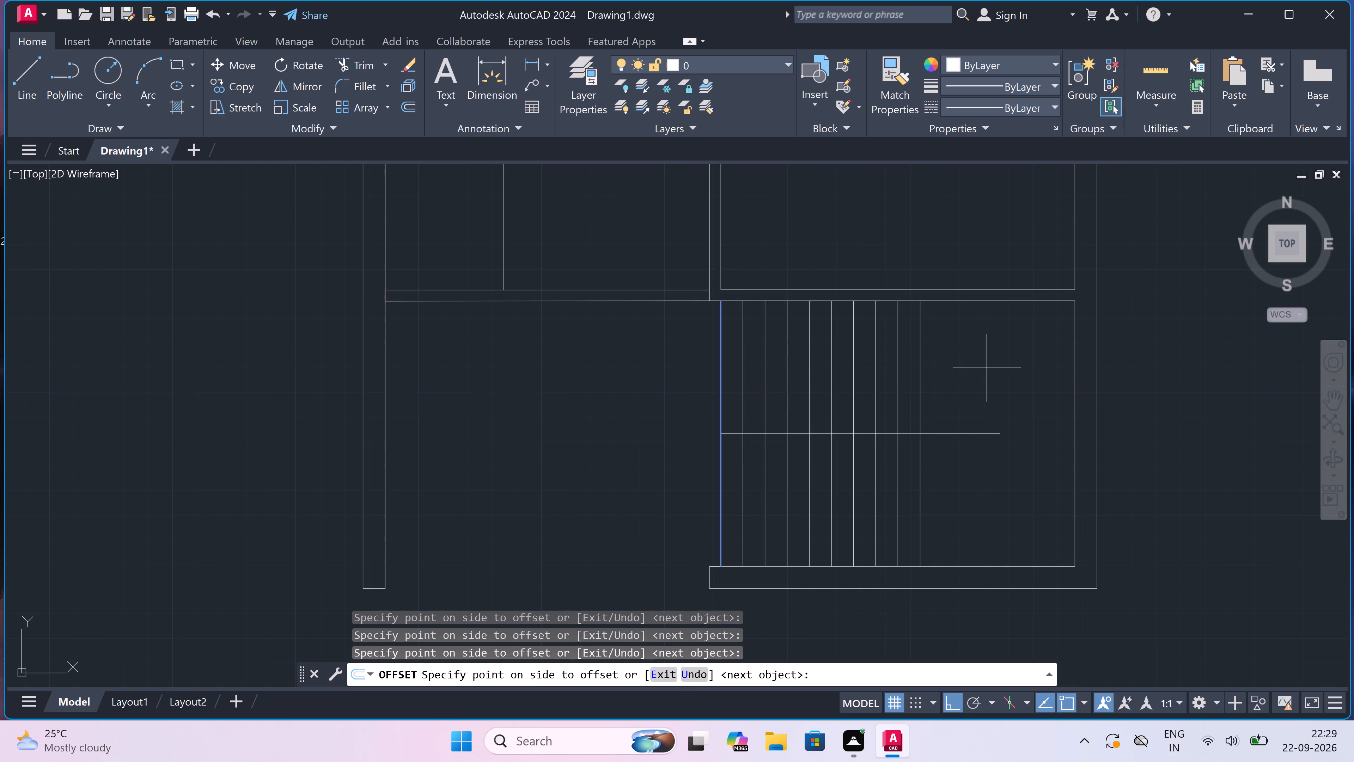
{"action": "left_click", "coordinate": [994, 367]}
{"action": "left_click", "coordinate": [1016, 365]}
{"action": "left_click", "coordinate": [1020, 367]}
{"action": "left_click", "coordinate": [1021, 367]}
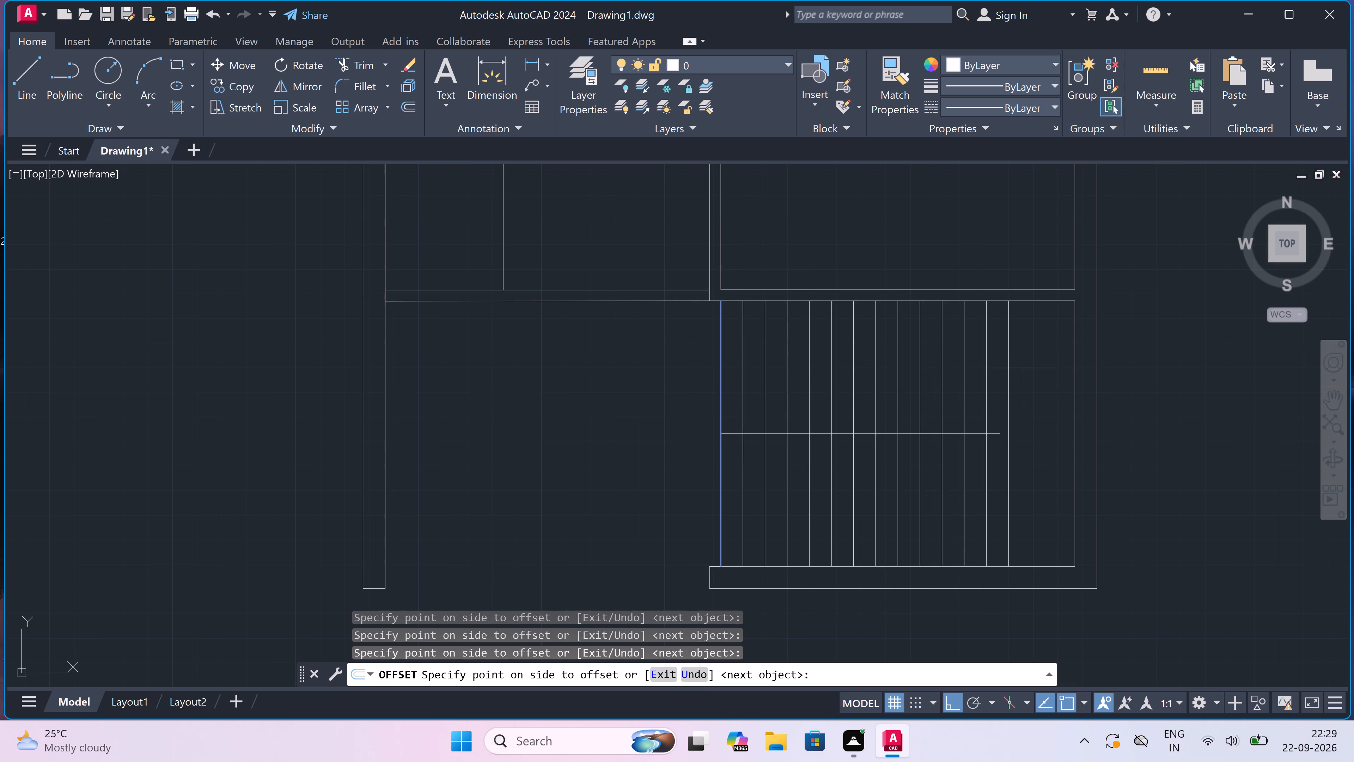
{"action": "key", "text": "Escape"}
Trim the end of the horizontal stair centre line that extends past the last tread line.
{"action": "key", "text": "t"}
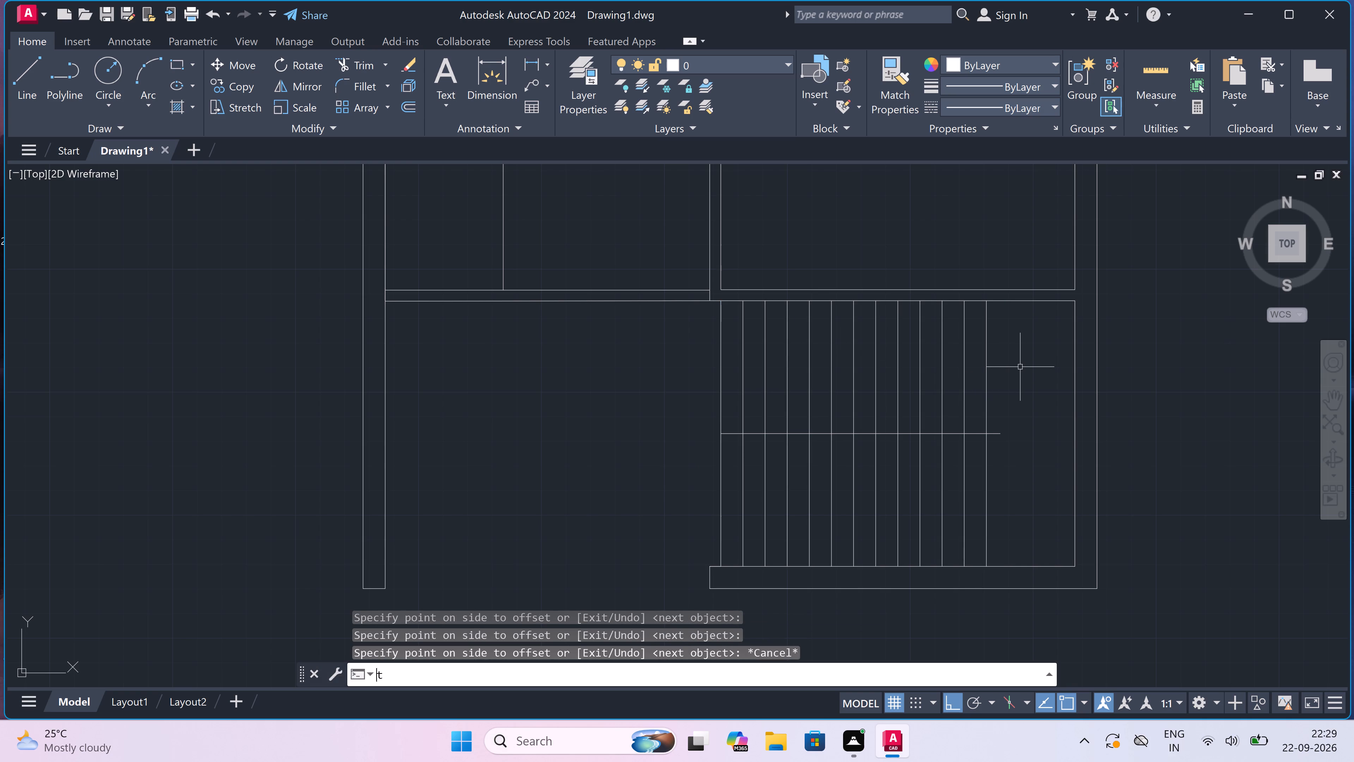
{"action": "key", "text": "r"}
{"action": "key", "text": "space"}
{"action": "scroll", "coordinate": [998, 433], "scroll_direction": "up", "scroll_amount": 2}
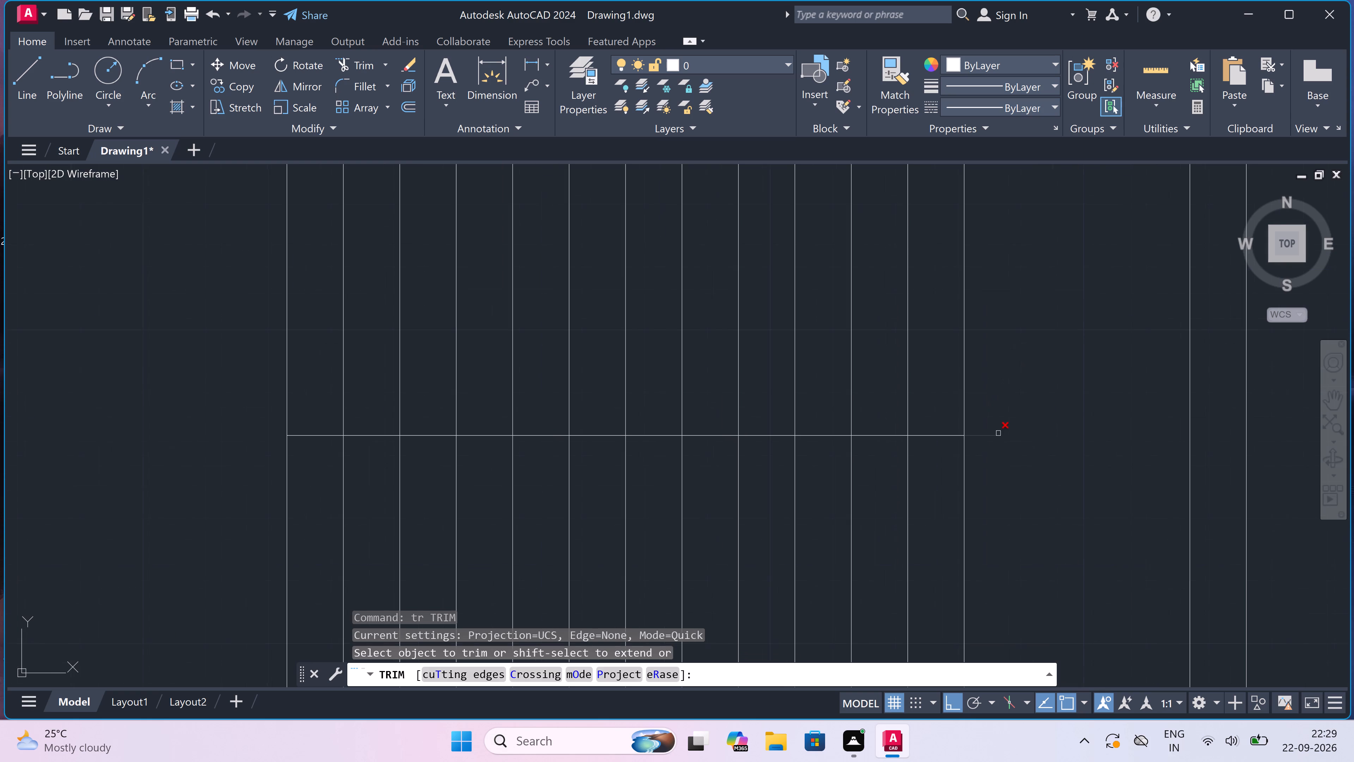
{"action": "left_click", "coordinate": [992, 430]}
{"action": "left_click", "coordinate": [987, 452]}
{"action": "scroll", "coordinate": [990, 442], "scroll_direction": "down", "scroll_amount": 3}
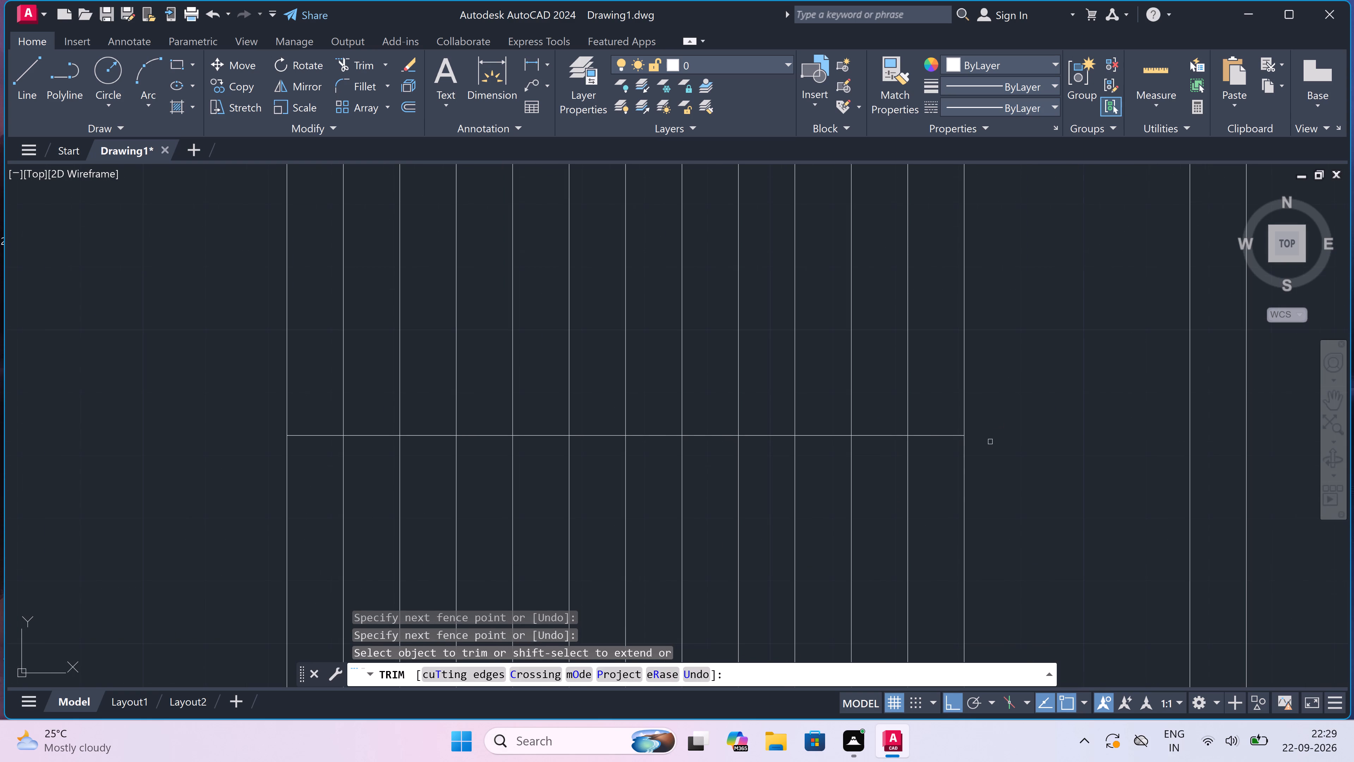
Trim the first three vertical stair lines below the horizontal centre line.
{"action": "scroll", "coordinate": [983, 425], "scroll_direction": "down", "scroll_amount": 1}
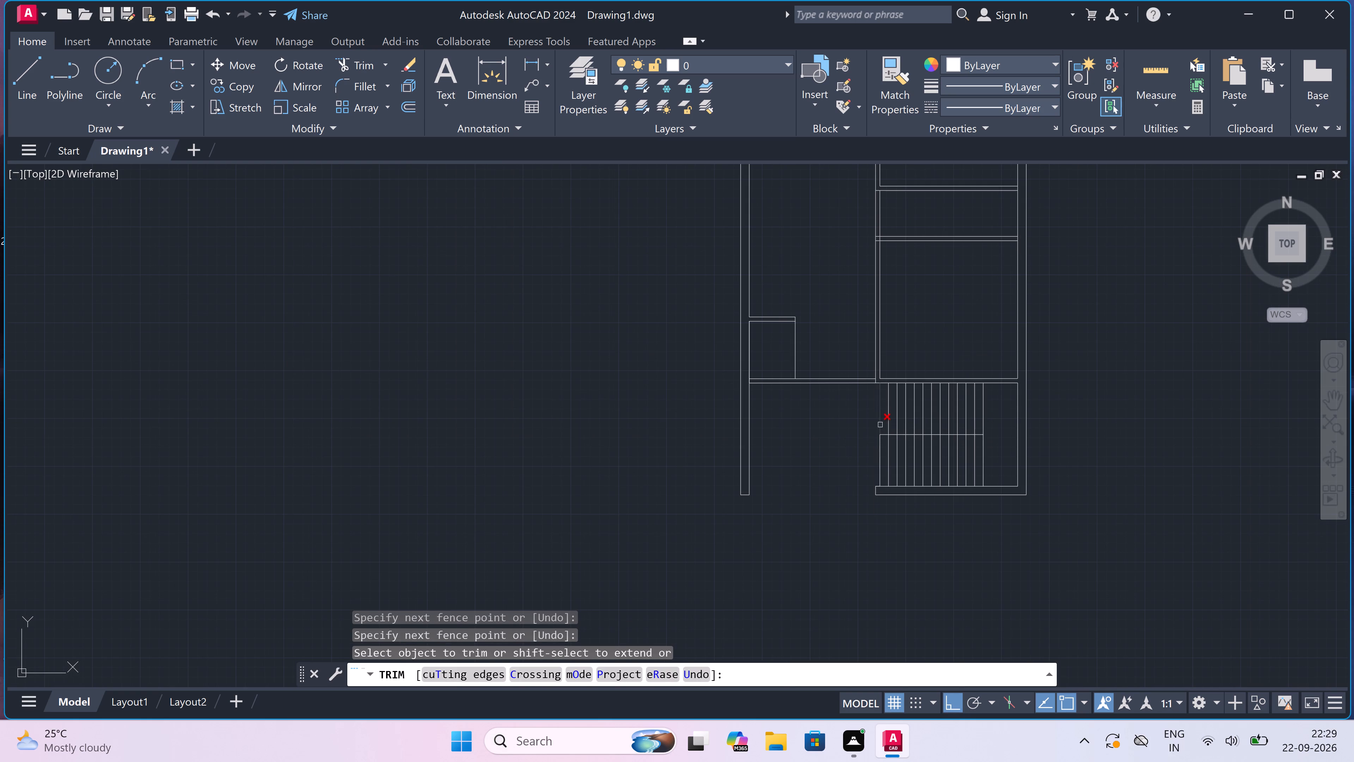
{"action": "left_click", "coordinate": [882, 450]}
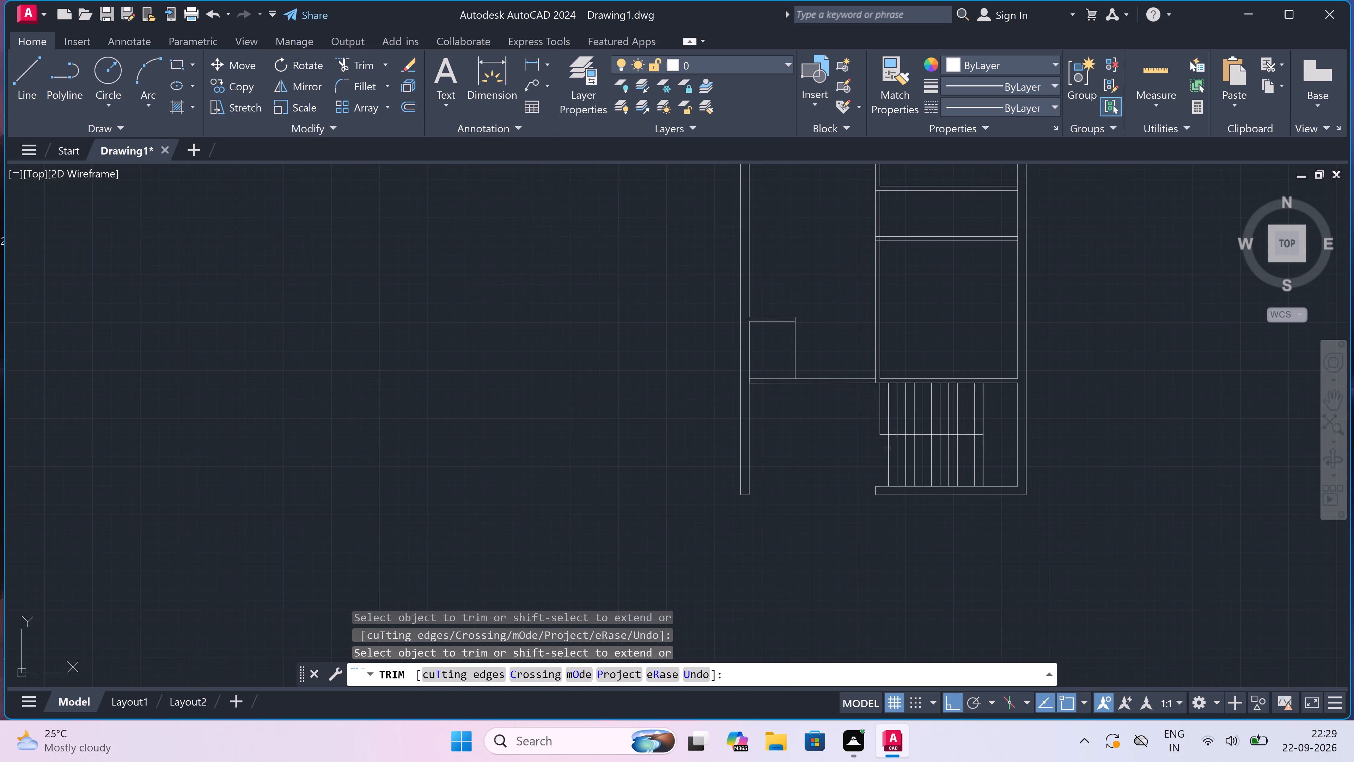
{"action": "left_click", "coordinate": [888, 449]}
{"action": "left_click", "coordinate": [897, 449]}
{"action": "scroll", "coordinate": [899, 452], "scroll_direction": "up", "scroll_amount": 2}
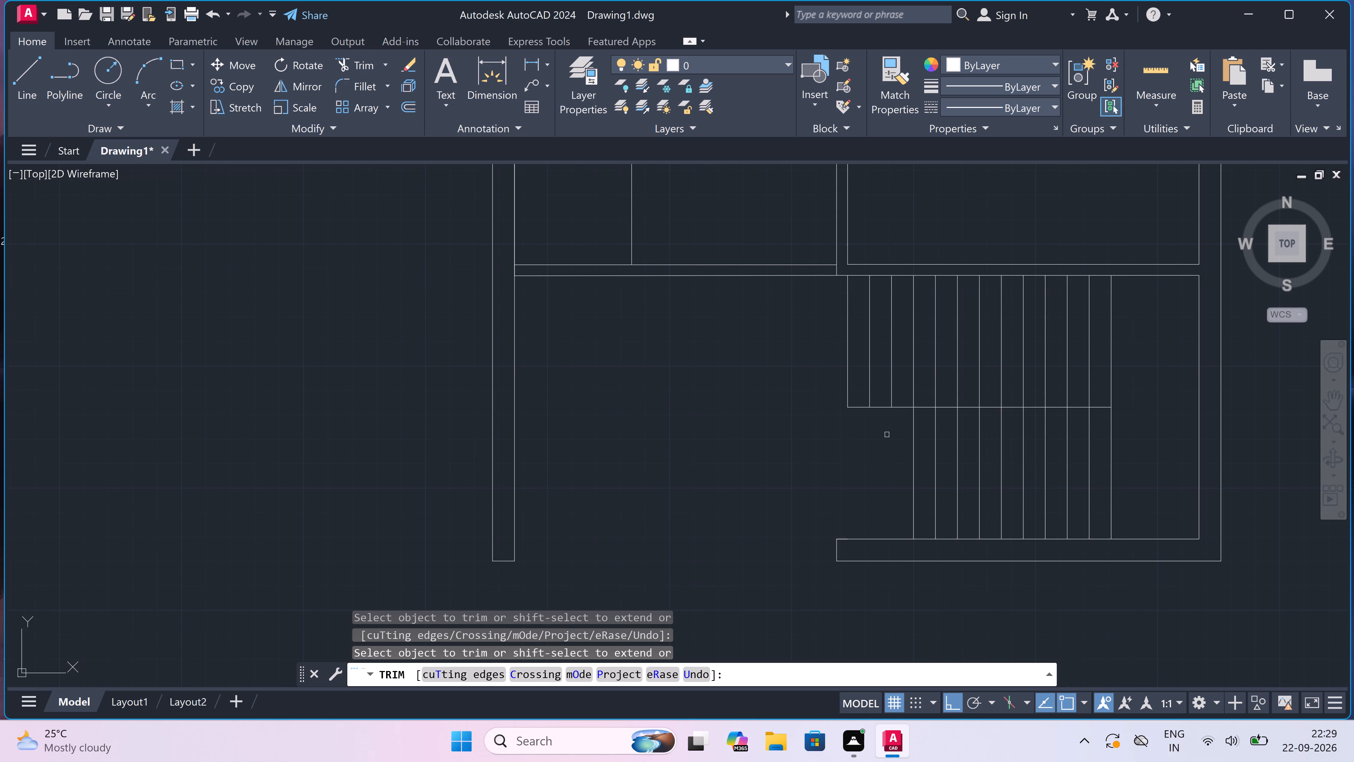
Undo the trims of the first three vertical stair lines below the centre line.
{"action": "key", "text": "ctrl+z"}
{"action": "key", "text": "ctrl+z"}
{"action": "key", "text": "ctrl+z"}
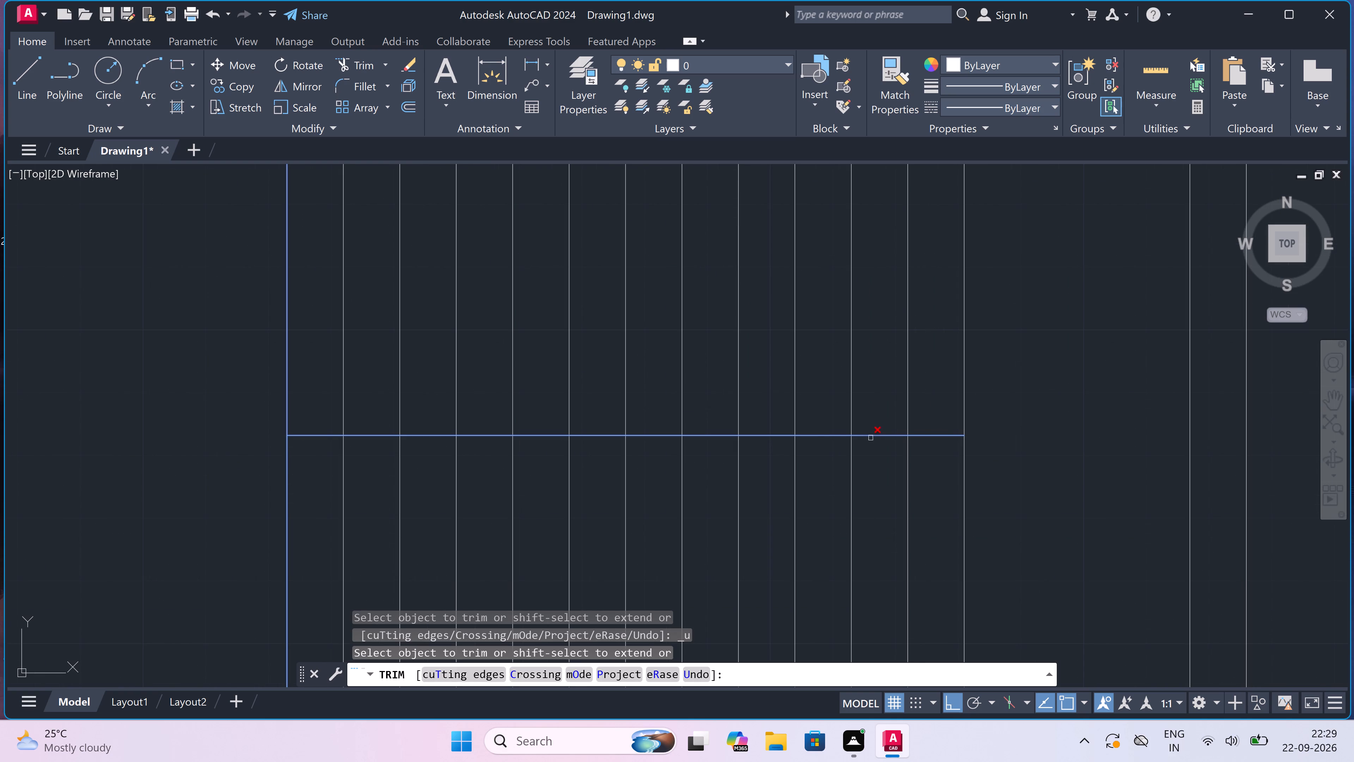
Trim the first three vertical stair lines above the horizontal centre line.
{"action": "scroll", "coordinate": [869, 440], "scroll_direction": "down", "scroll_amount": 3}
{"action": "scroll", "coordinate": [757, 416], "scroll_direction": "up", "scroll_amount": 1}
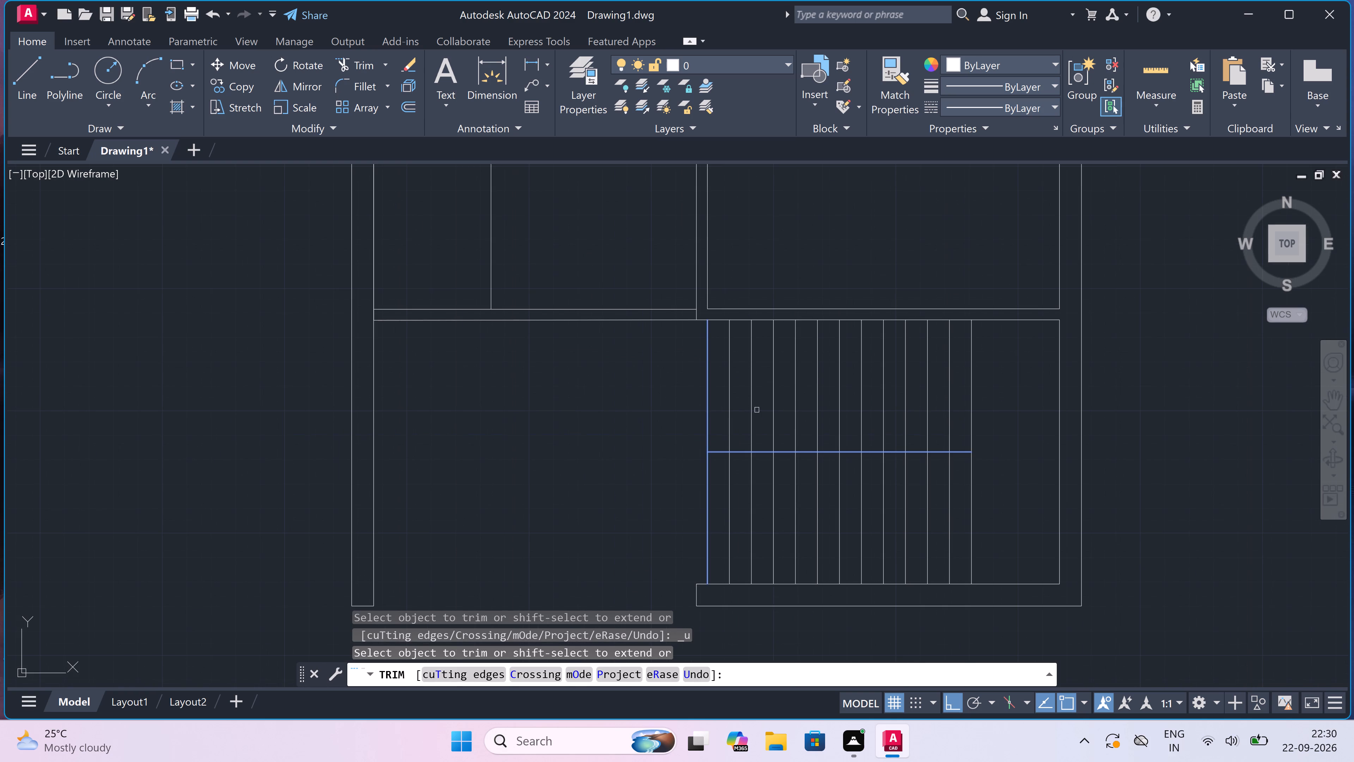
{"action": "left_click", "coordinate": [763, 391]}
{"action": "left_click", "coordinate": [704, 393]}
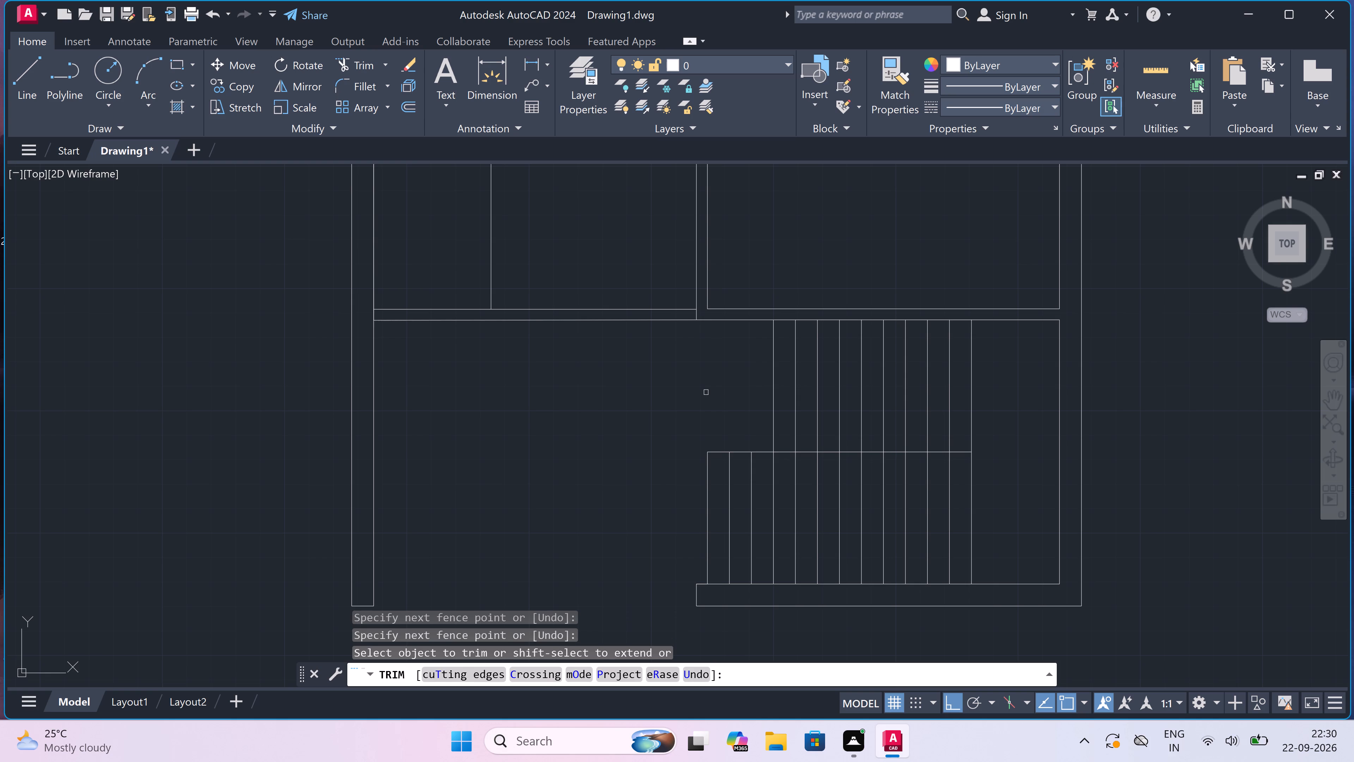
{"action": "scroll", "coordinate": [711, 386], "scroll_direction": "down", "scroll_amount": 2}
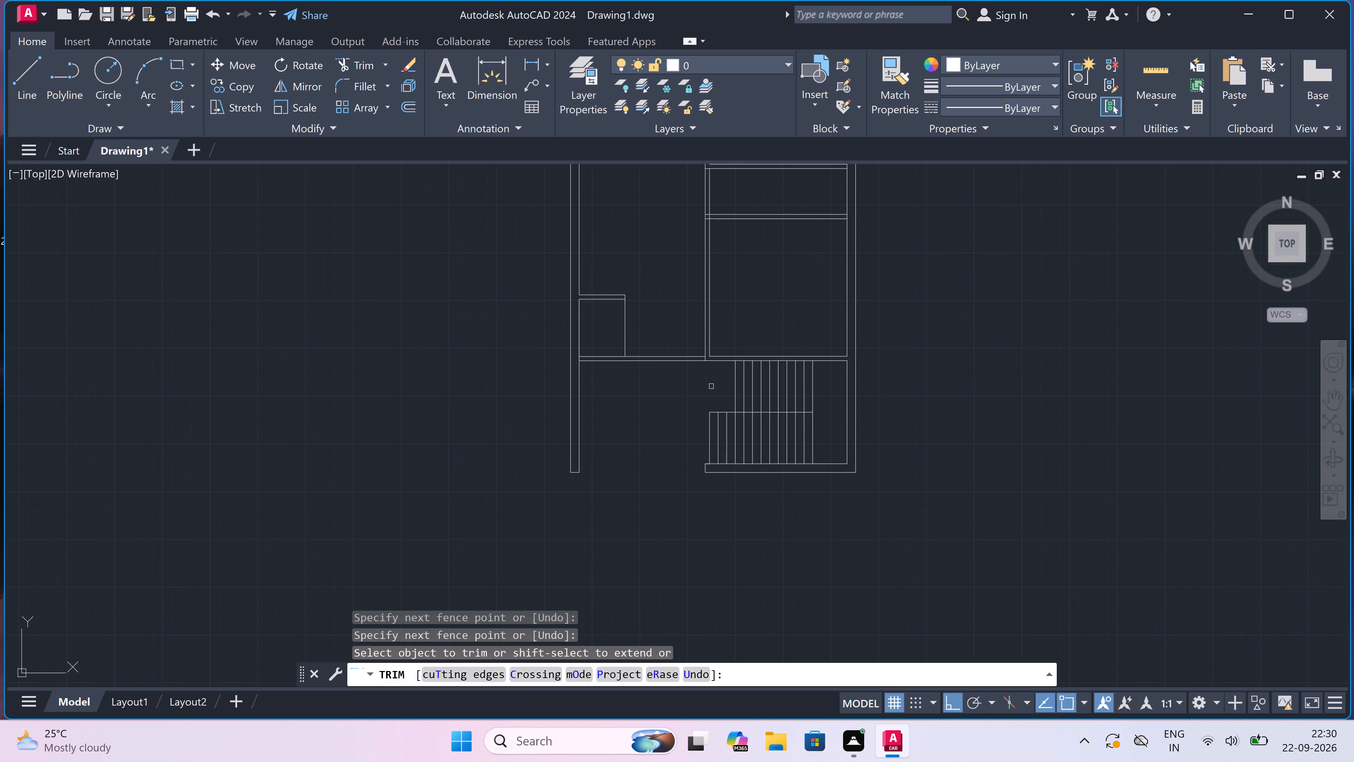
{"action": "key", "text": "Escape"}
Draw the stair direction line along the lower flight, up about 4'-9" past the last tread, and back into the upper flight.
{"action": "scroll", "coordinate": [711, 386], "scroll_direction": "up", "scroll_amount": 2}
{"action": "type", "text": "l"}
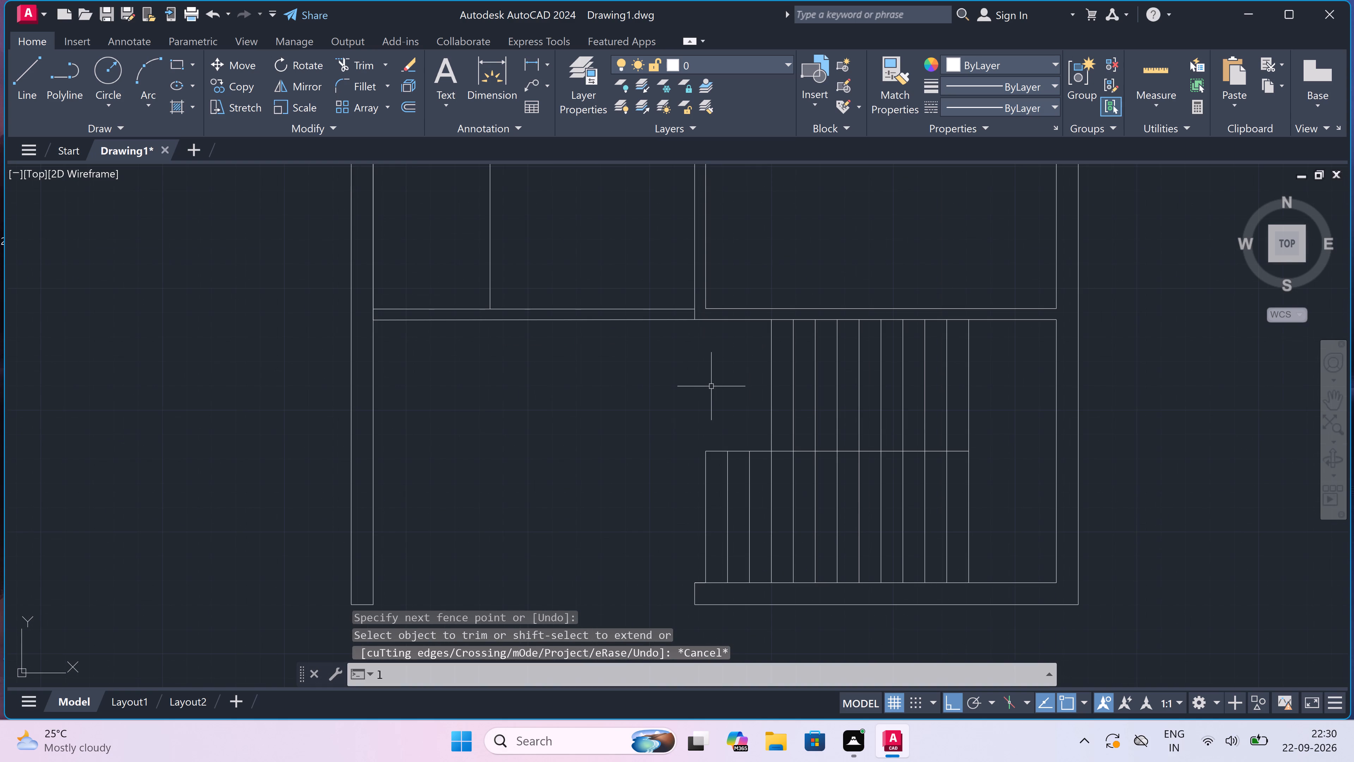
{"action": "key", "text": "space"}
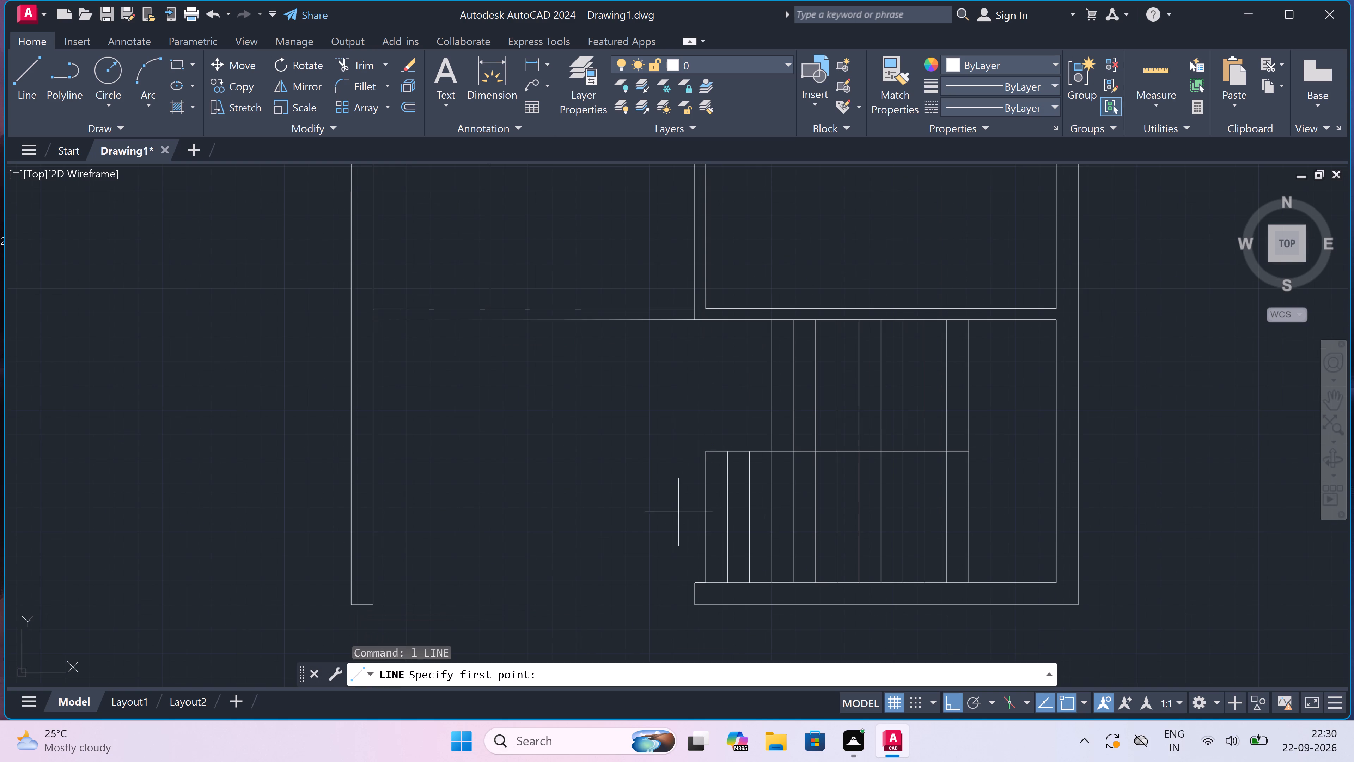
{"action": "left_click_drag", "start_coordinate": [677, 516], "coordinate": [682, 516]}
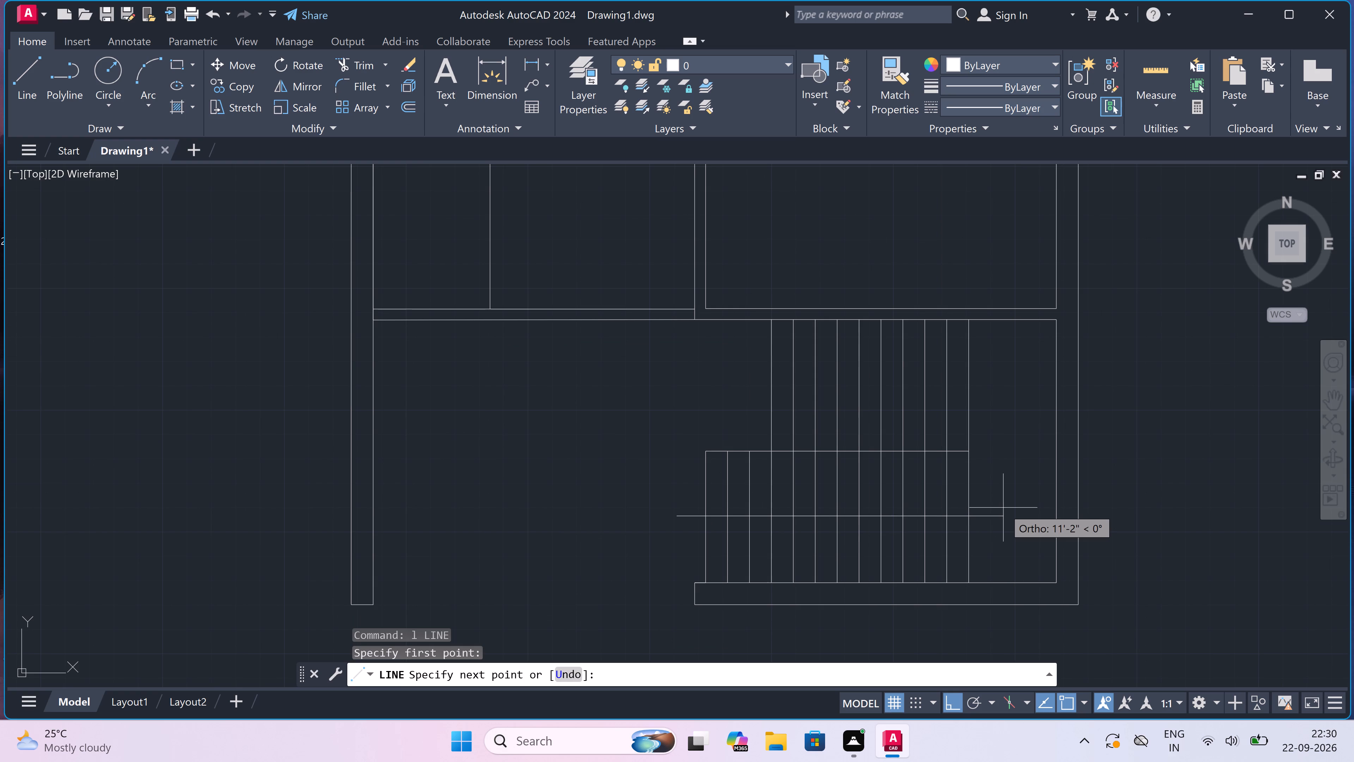
{"action": "left_click_drag", "start_coordinate": [1009, 509], "coordinate": [1013, 502]}
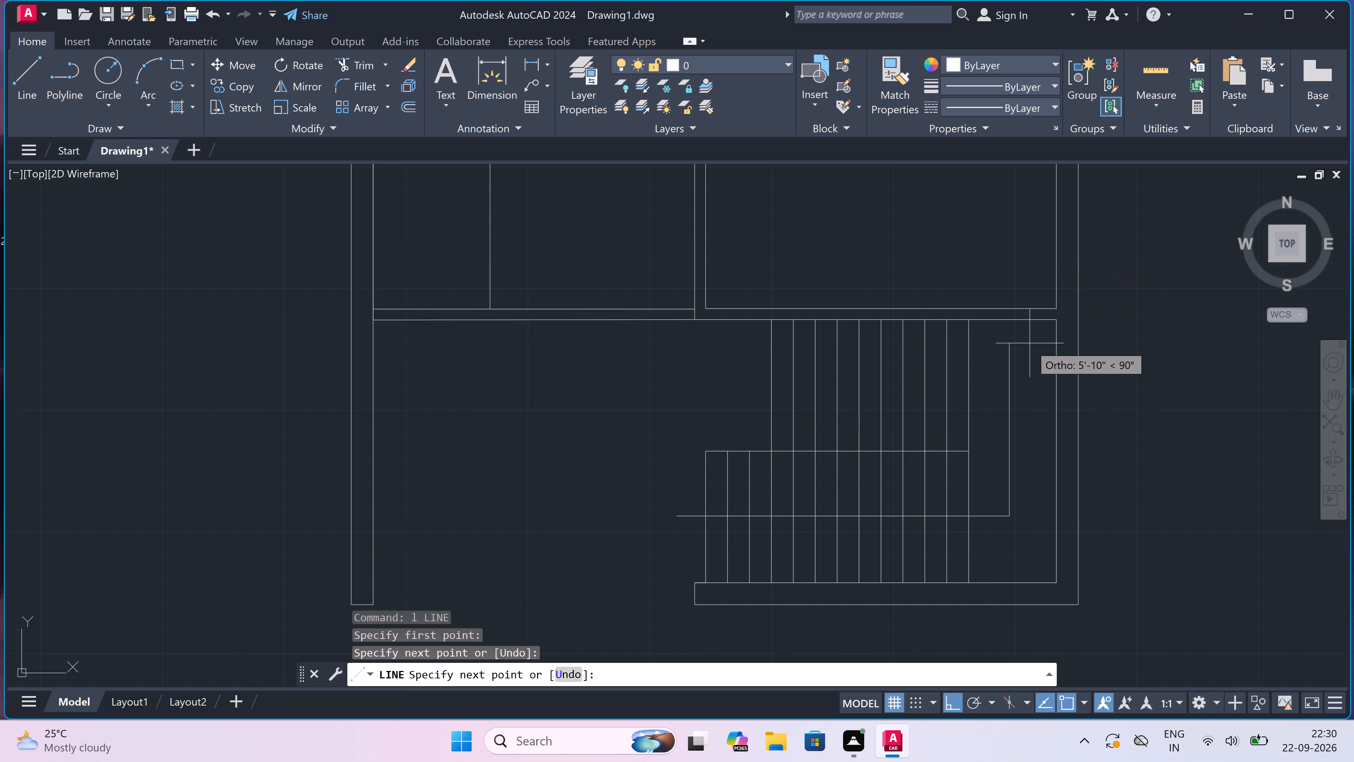
{"action": "left_click", "coordinate": [1011, 378]}
{"action": "scroll", "coordinate": [873, 373], "scroll_direction": "up", "scroll_amount": 2}
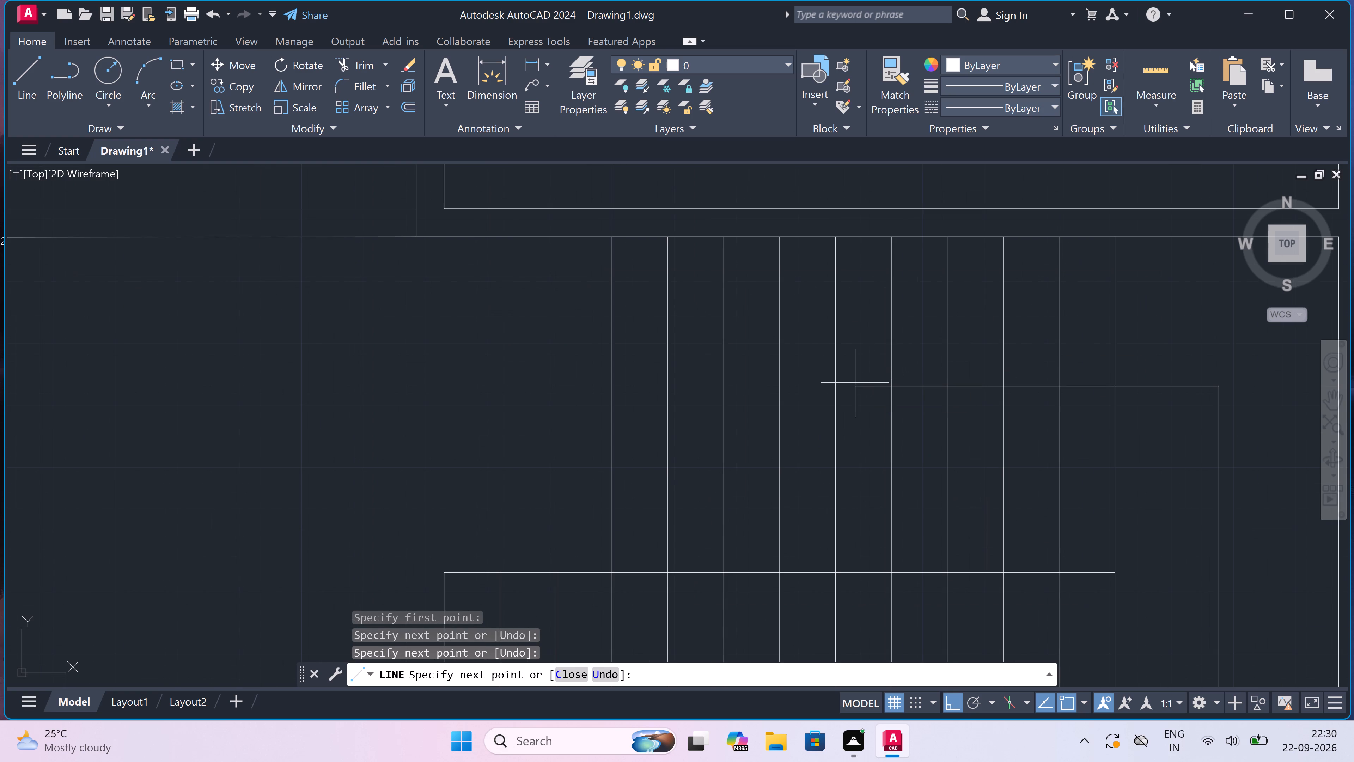
{"action": "left_click", "coordinate": [836, 389]}
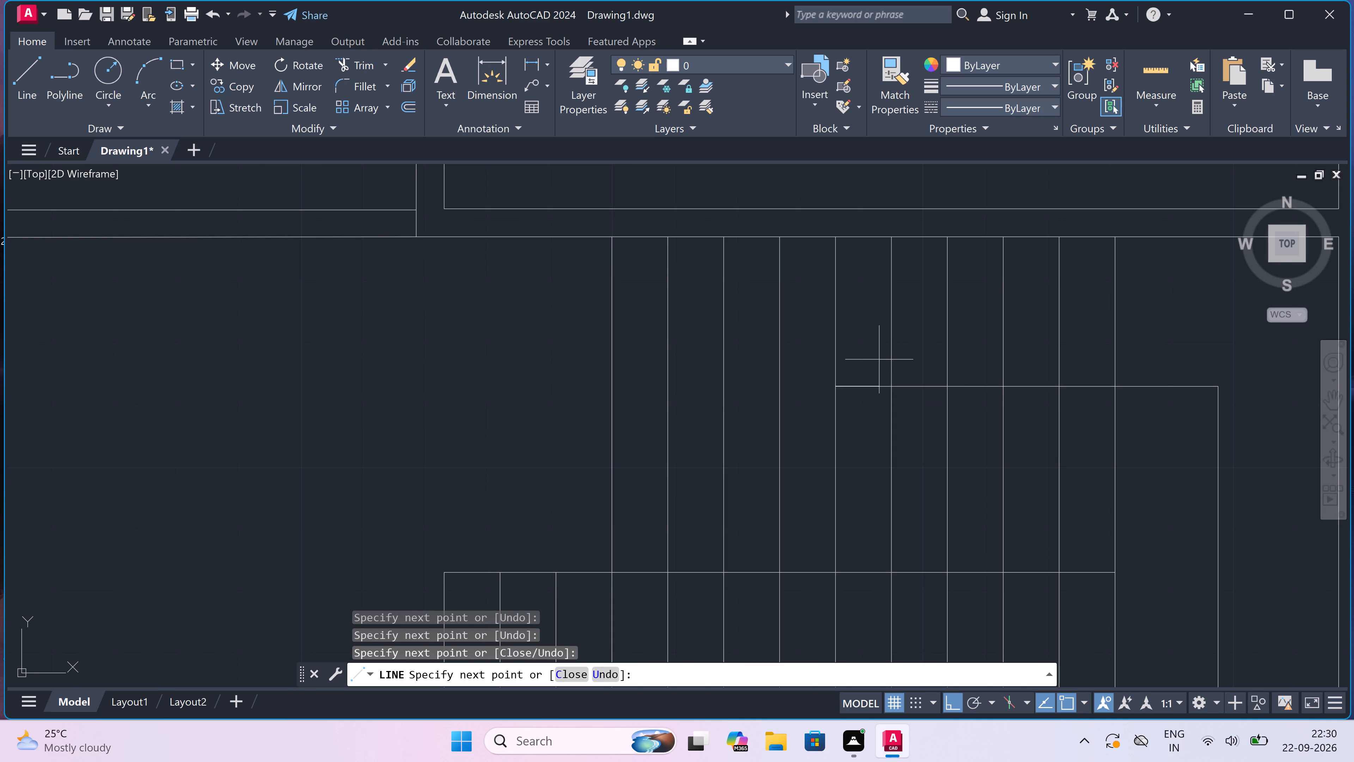
Draw the arrowhead's upper slanted side from the direction line's end to the adjacent tread line, plus its vertical back edge.
{"action": "key", "text": "F8"}
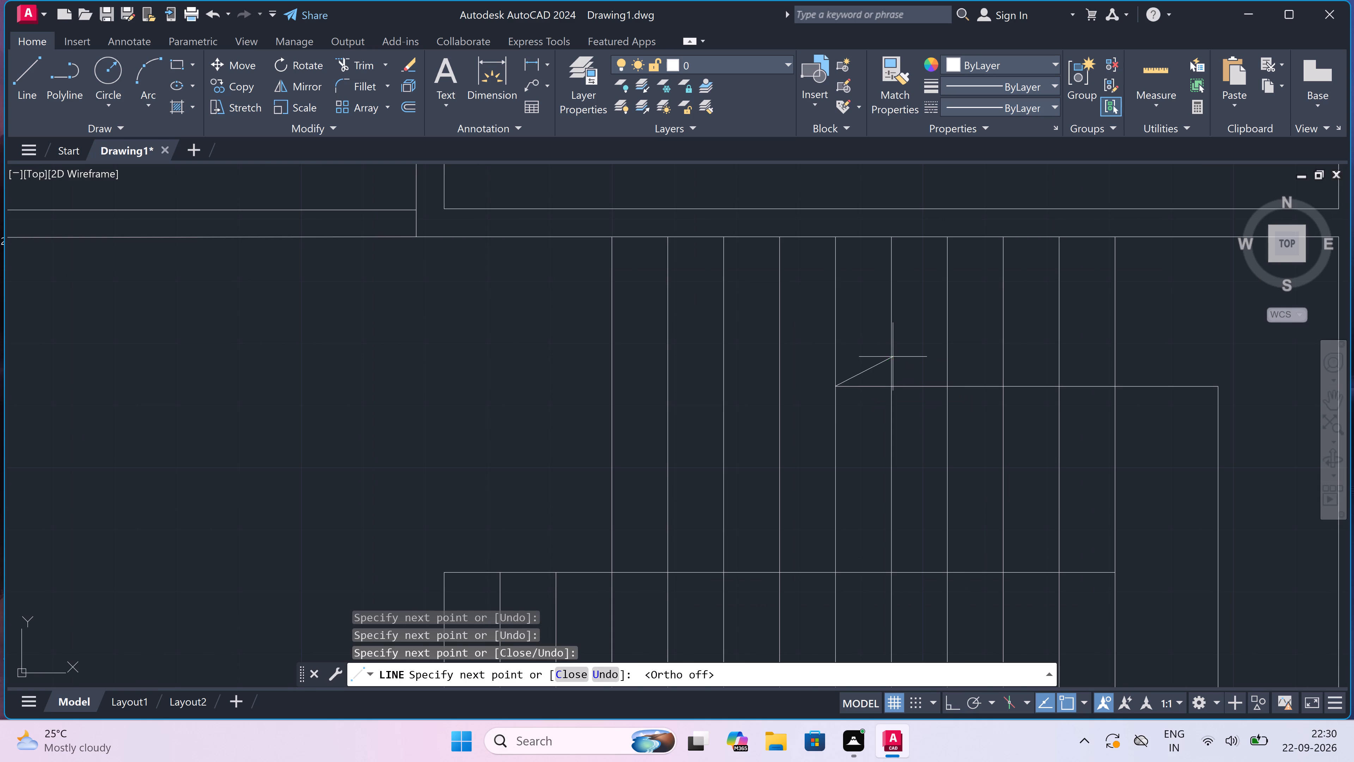
{"action": "left_click", "coordinate": [892, 357]}
{"action": "key", "text": "F8"}
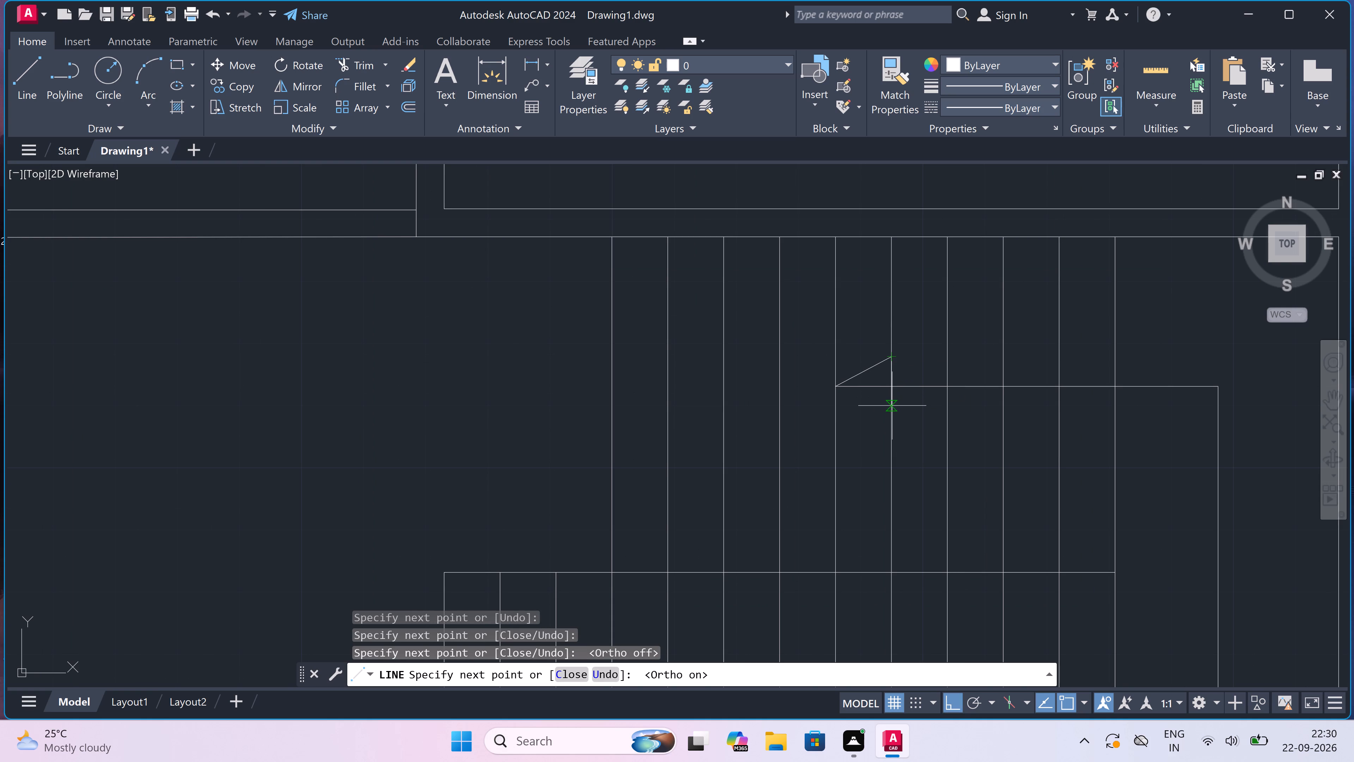
{"action": "left_click", "coordinate": [893, 407]}
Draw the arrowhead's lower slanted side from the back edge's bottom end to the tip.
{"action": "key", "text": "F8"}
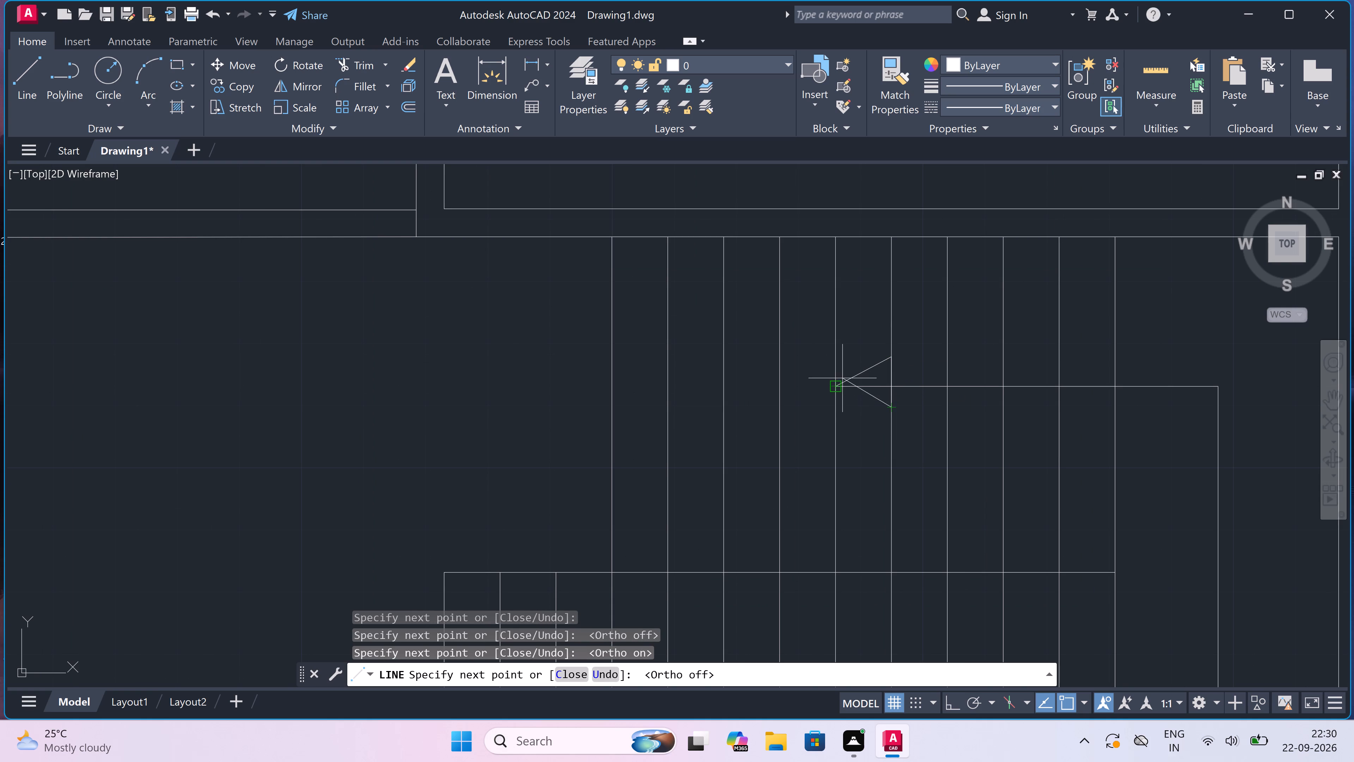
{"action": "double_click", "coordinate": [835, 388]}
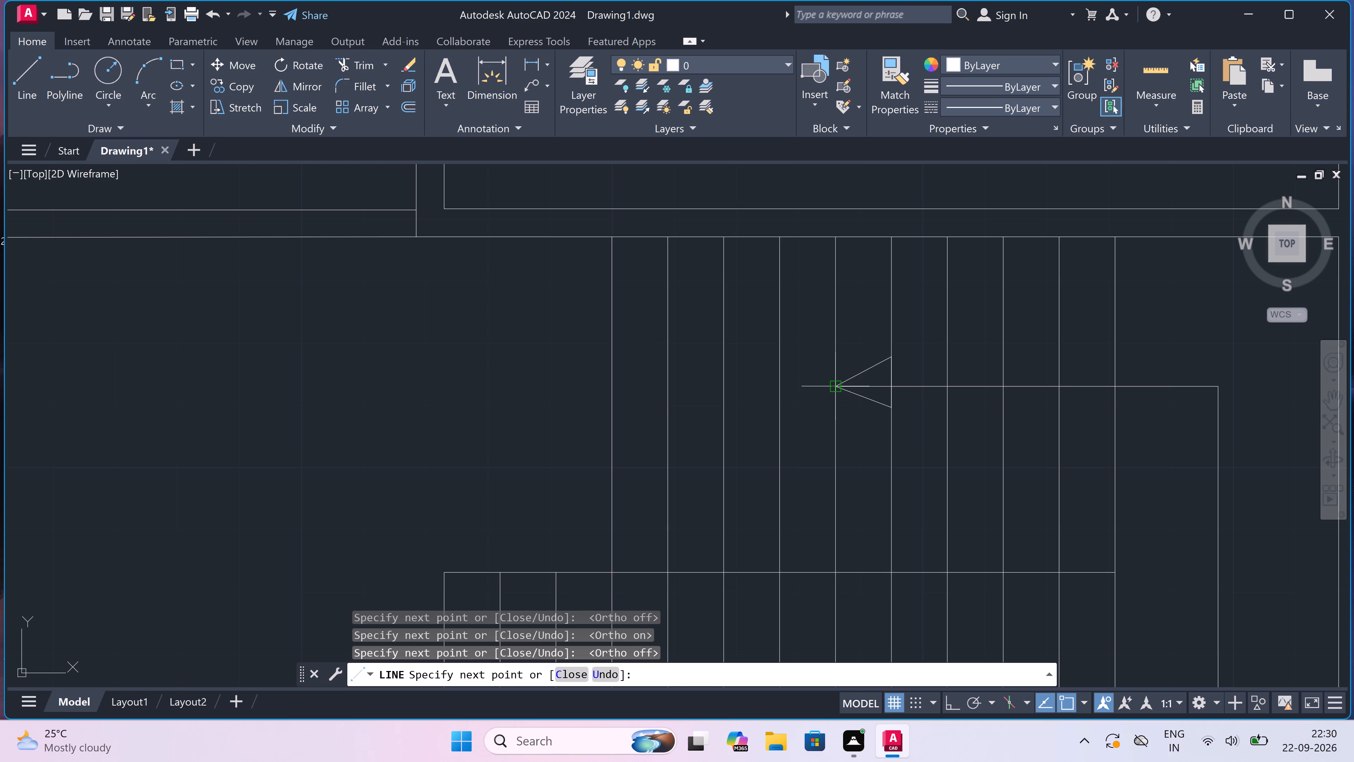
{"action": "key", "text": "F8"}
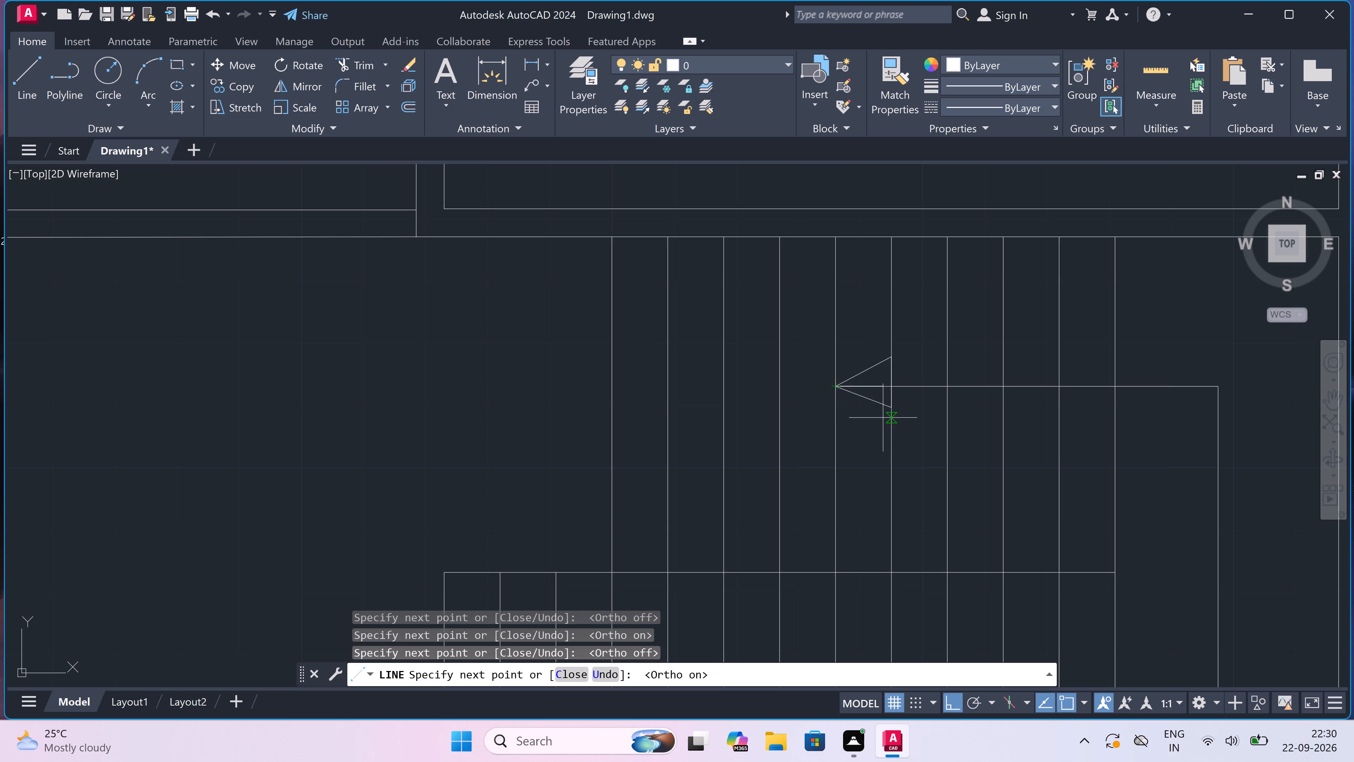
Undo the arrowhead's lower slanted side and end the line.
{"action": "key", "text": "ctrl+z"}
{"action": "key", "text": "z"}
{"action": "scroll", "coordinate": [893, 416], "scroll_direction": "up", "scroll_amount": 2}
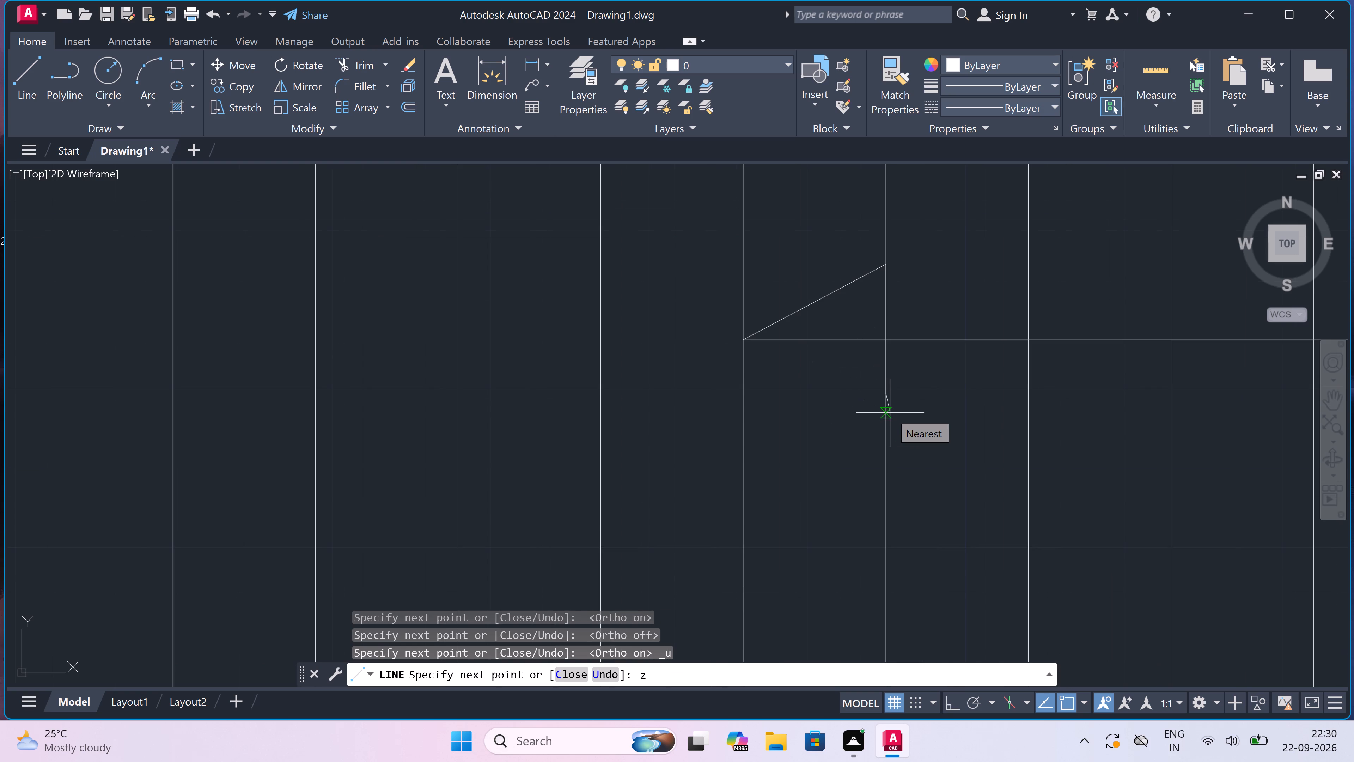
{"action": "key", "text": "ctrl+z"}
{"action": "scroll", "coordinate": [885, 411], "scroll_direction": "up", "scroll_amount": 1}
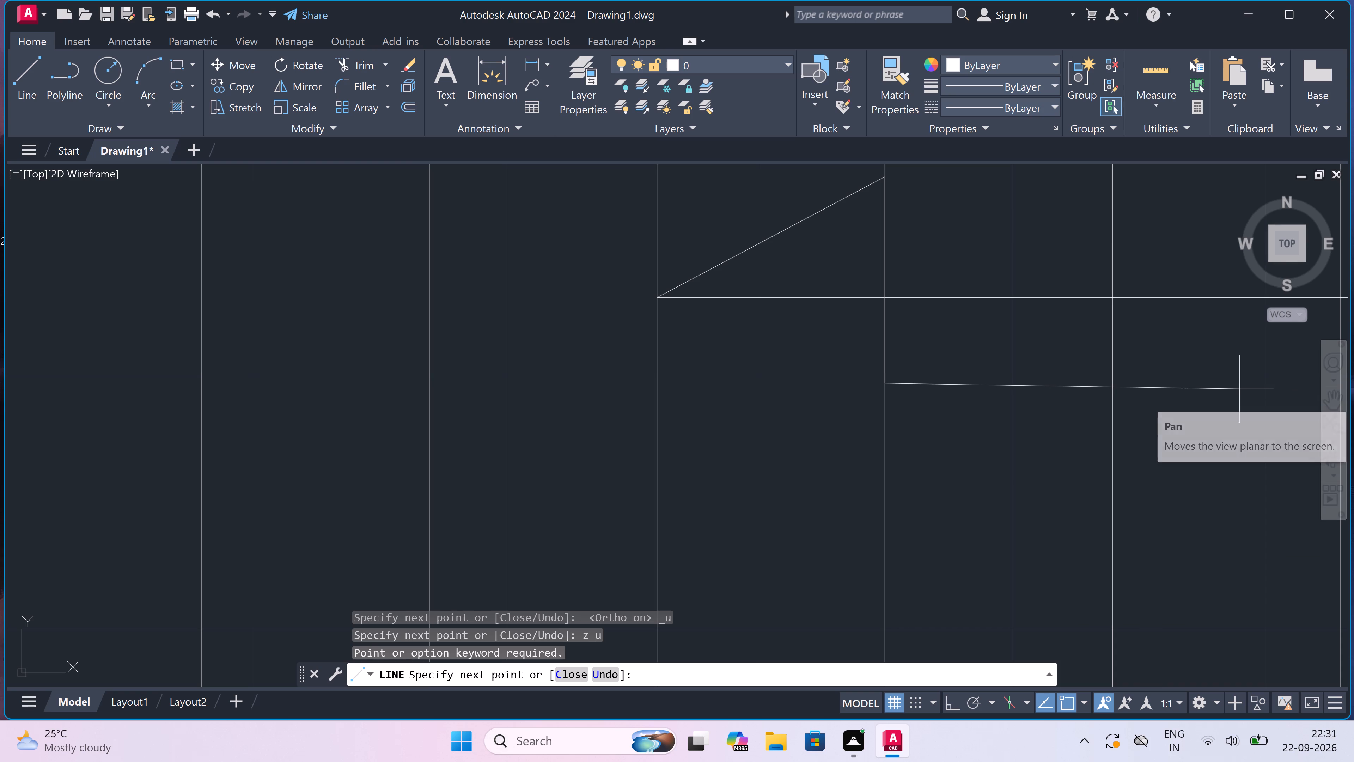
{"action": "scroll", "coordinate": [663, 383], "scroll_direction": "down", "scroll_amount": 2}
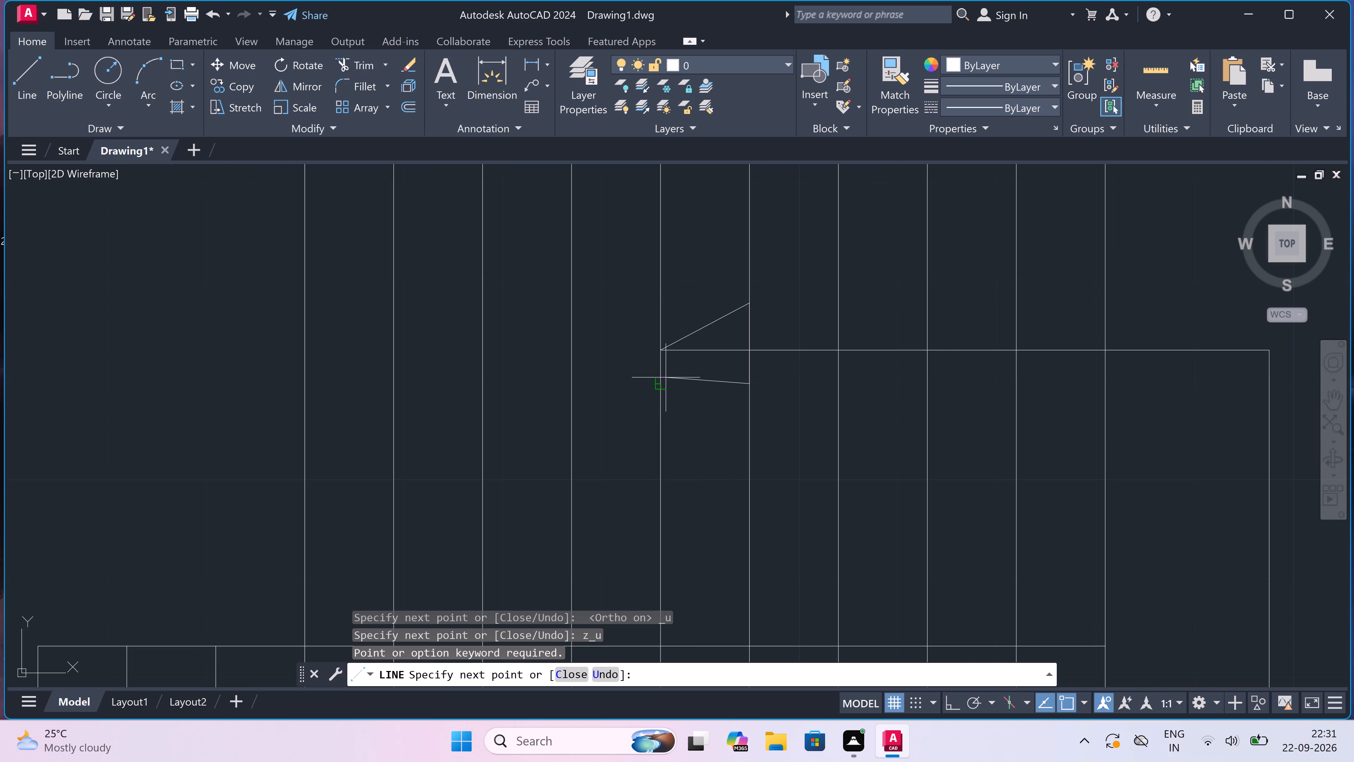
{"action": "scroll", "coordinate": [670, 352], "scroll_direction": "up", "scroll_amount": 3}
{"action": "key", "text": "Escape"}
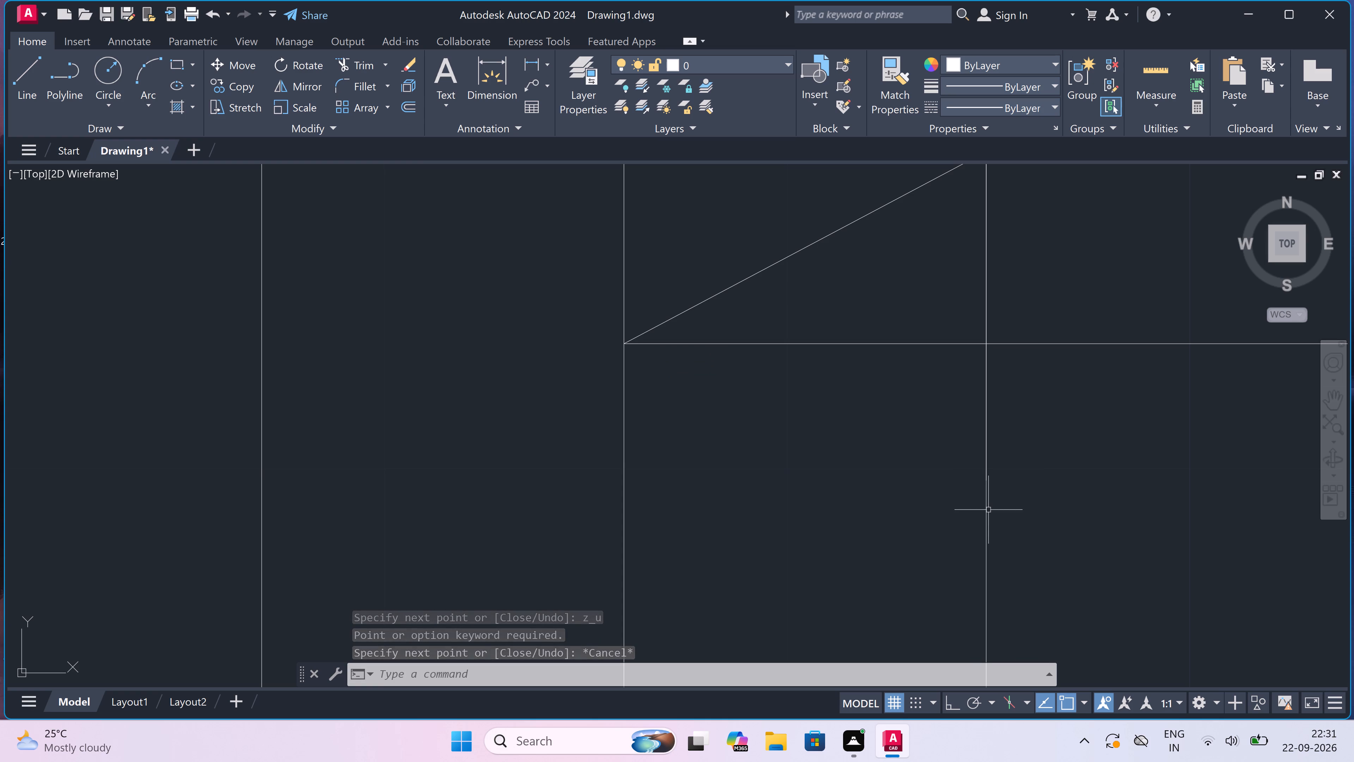
Draw the arrowhead's lower slanted side from the tip to the bottom end of its vertical back edge.
{"action": "key", "text": "space"}
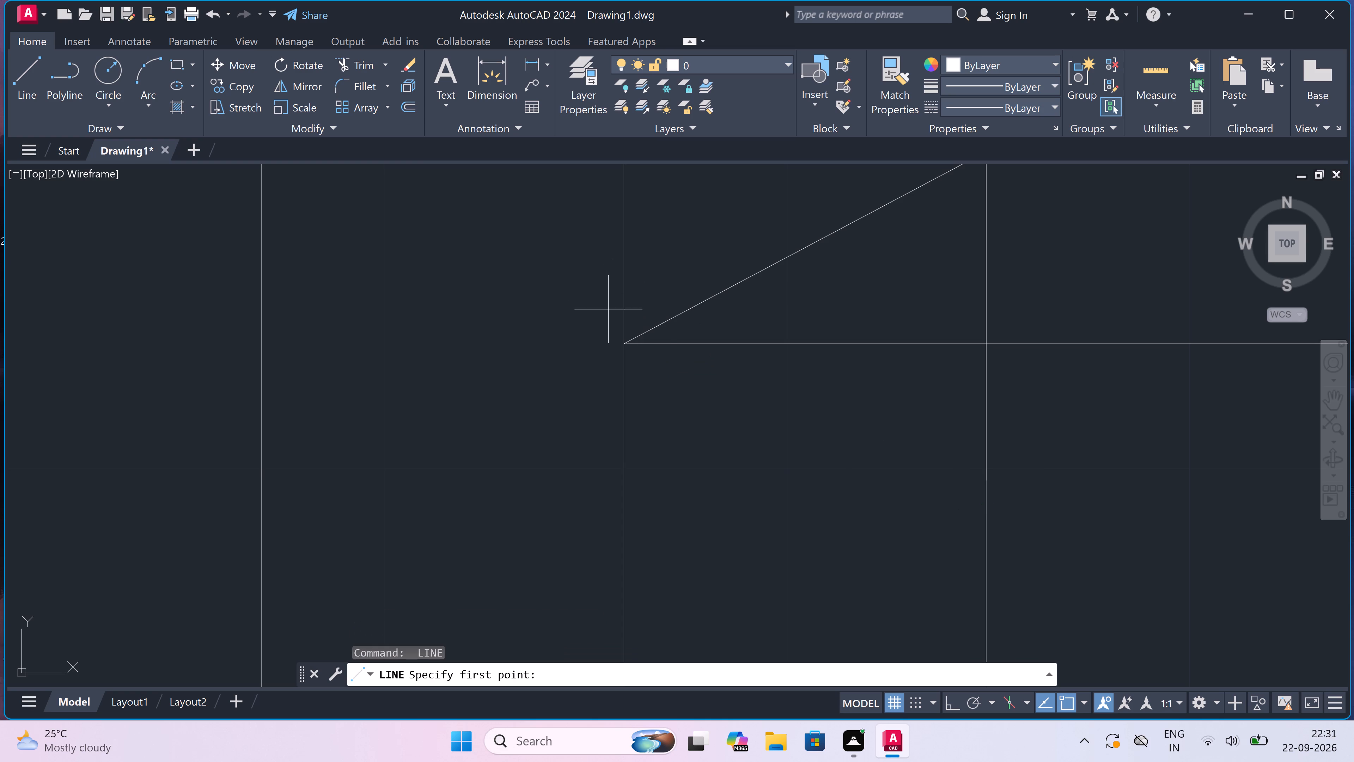
{"action": "left_click", "coordinate": [619, 343]}
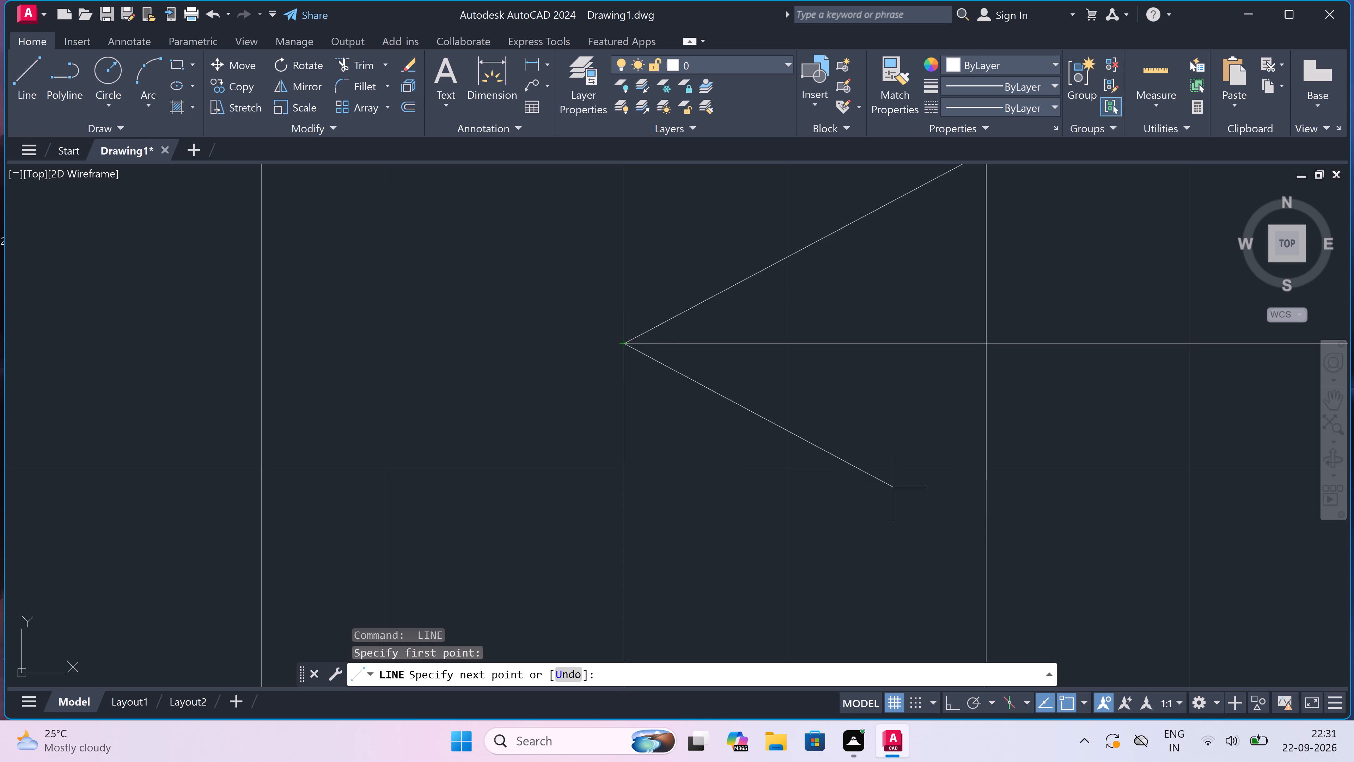
{"action": "left_click", "coordinate": [983, 521]}
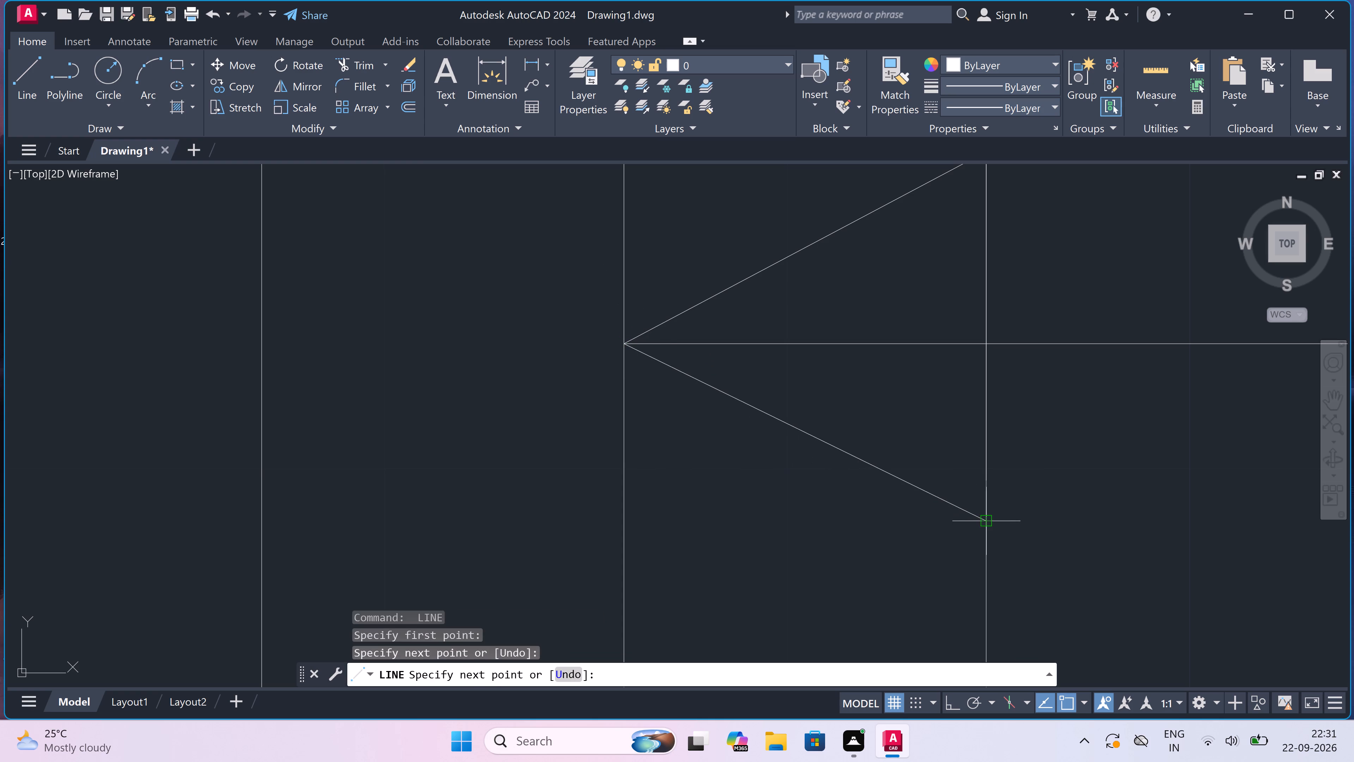
{"action": "key", "text": "Escape"}
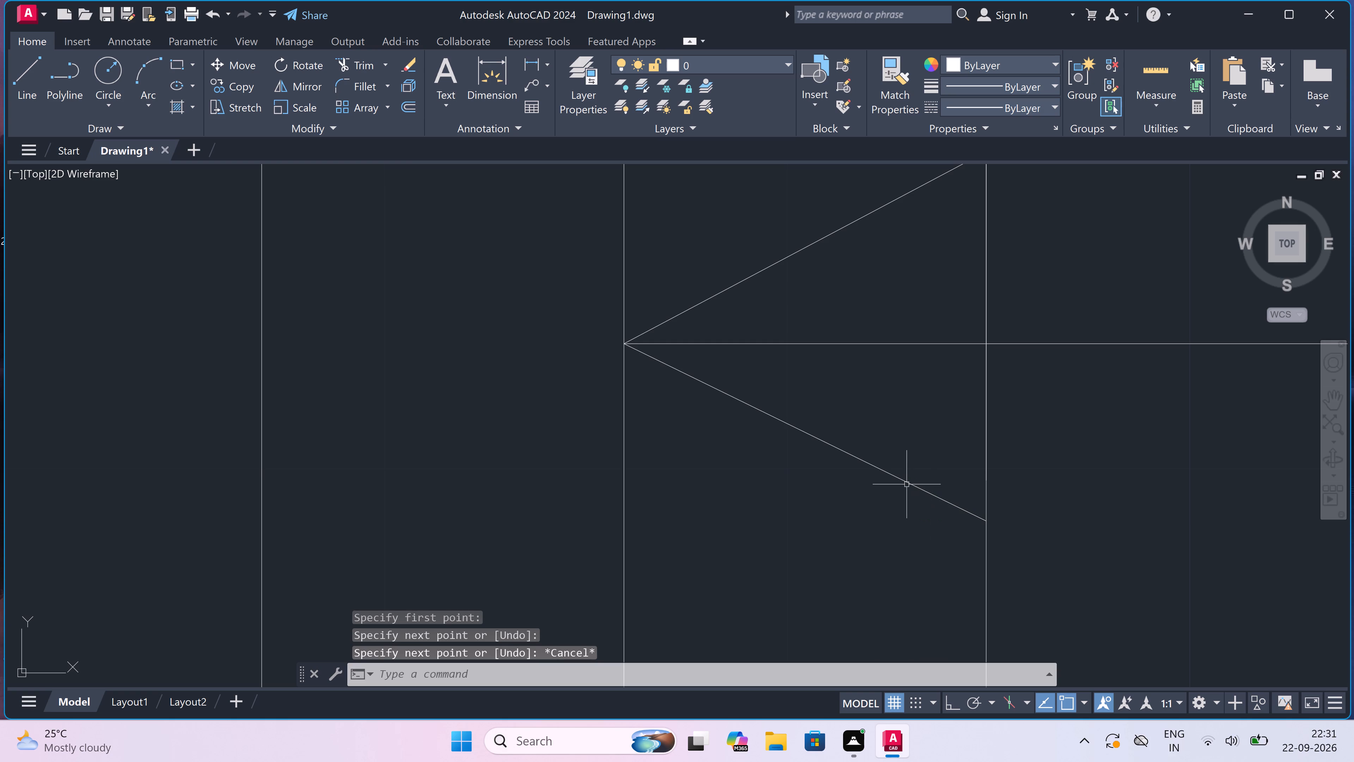
Trim the part of the stair direction line that lies inside the arrowhead.
{"action": "type", "text": "tr"}
{"action": "key", "text": "space"}
{"action": "left_click", "coordinate": [910, 341]}
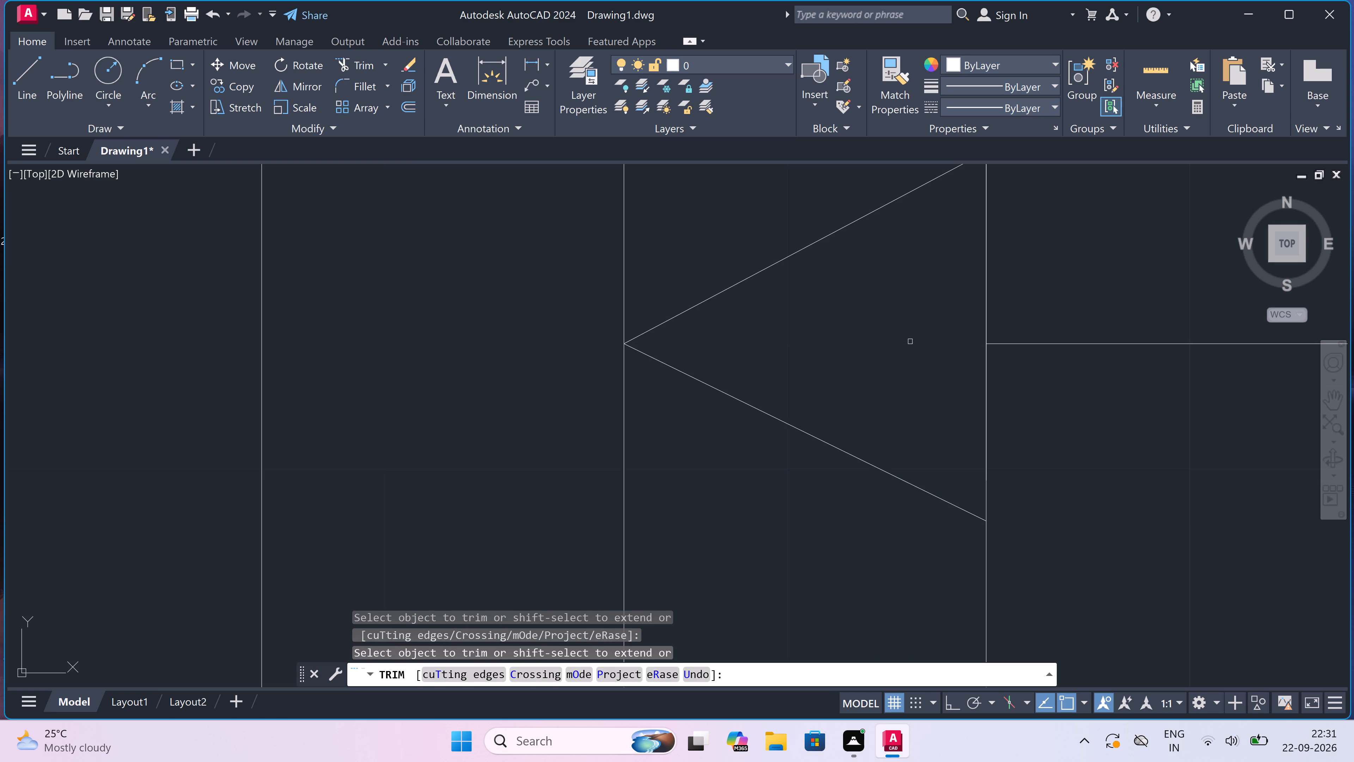
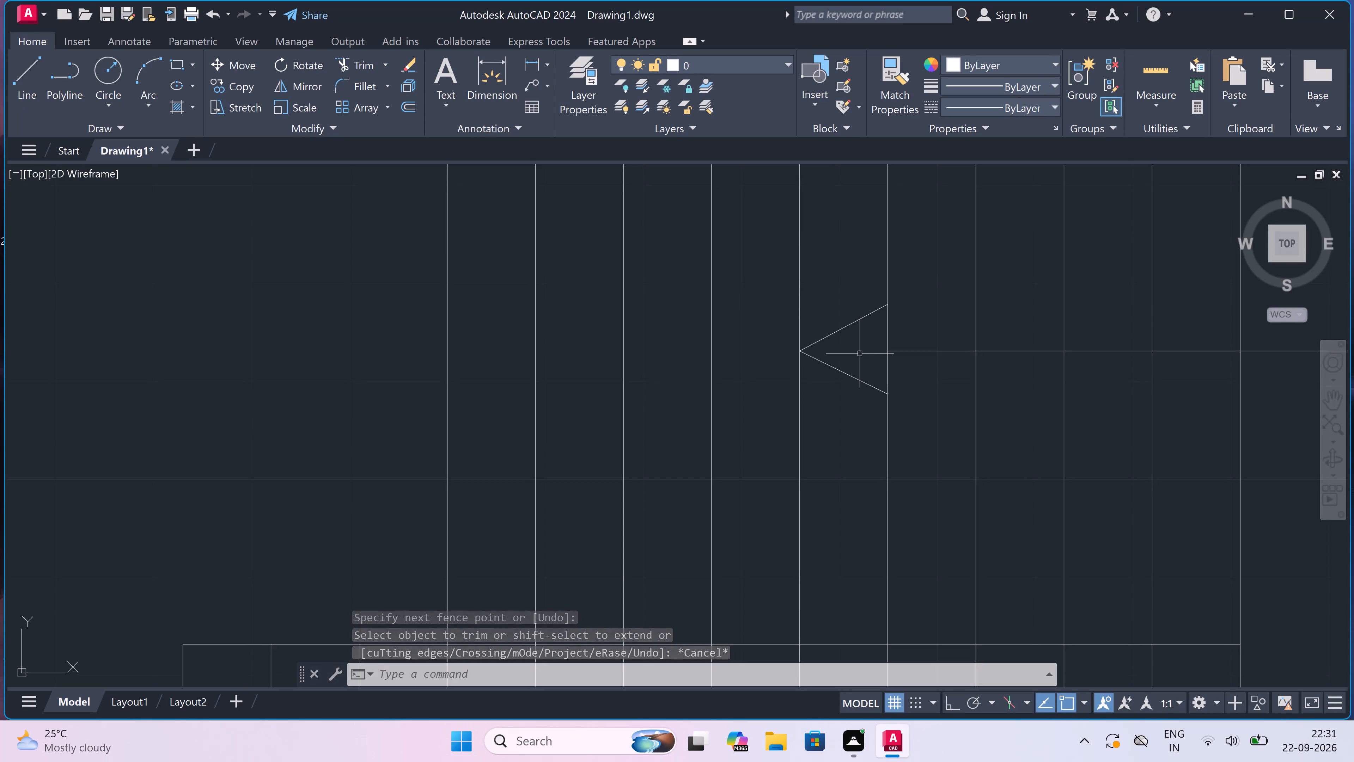
With ortho on, draw a 3' window in the top outer wall, left of the short partition stub, with a centre line and end lines across the wall.
{"action": "scroll", "coordinate": [861, 352], "scroll_direction": "down", "scroll_amount": 3}
{"action": "scroll", "coordinate": [800, 350], "scroll_direction": "down", "scroll_amount": 3}
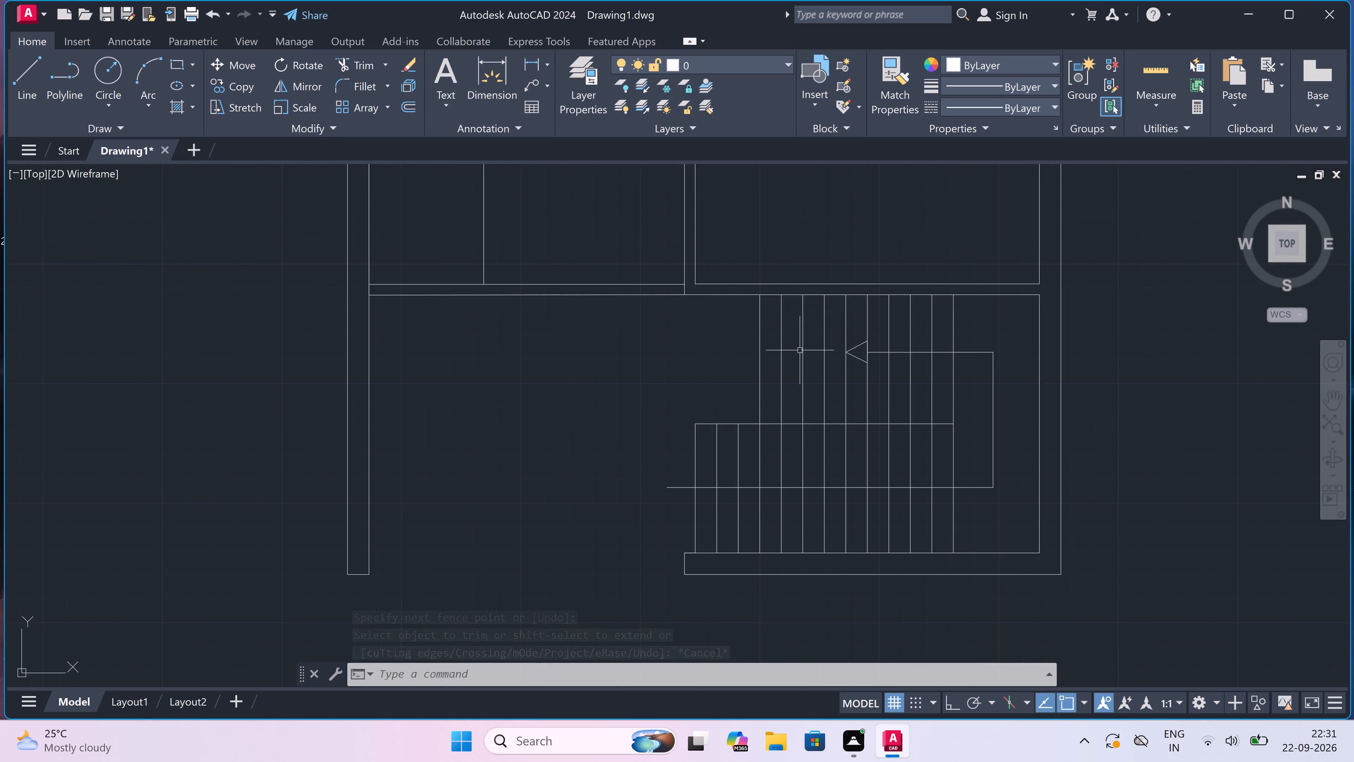
{"action": "scroll", "coordinate": [771, 380], "scroll_direction": "up", "scroll_amount": 2}
{"action": "scroll", "coordinate": [770, 386], "scroll_direction": "down", "scroll_amount": 4}
{"action": "scroll", "coordinate": [762, 337], "scroll_direction": "down", "scroll_amount": 3}
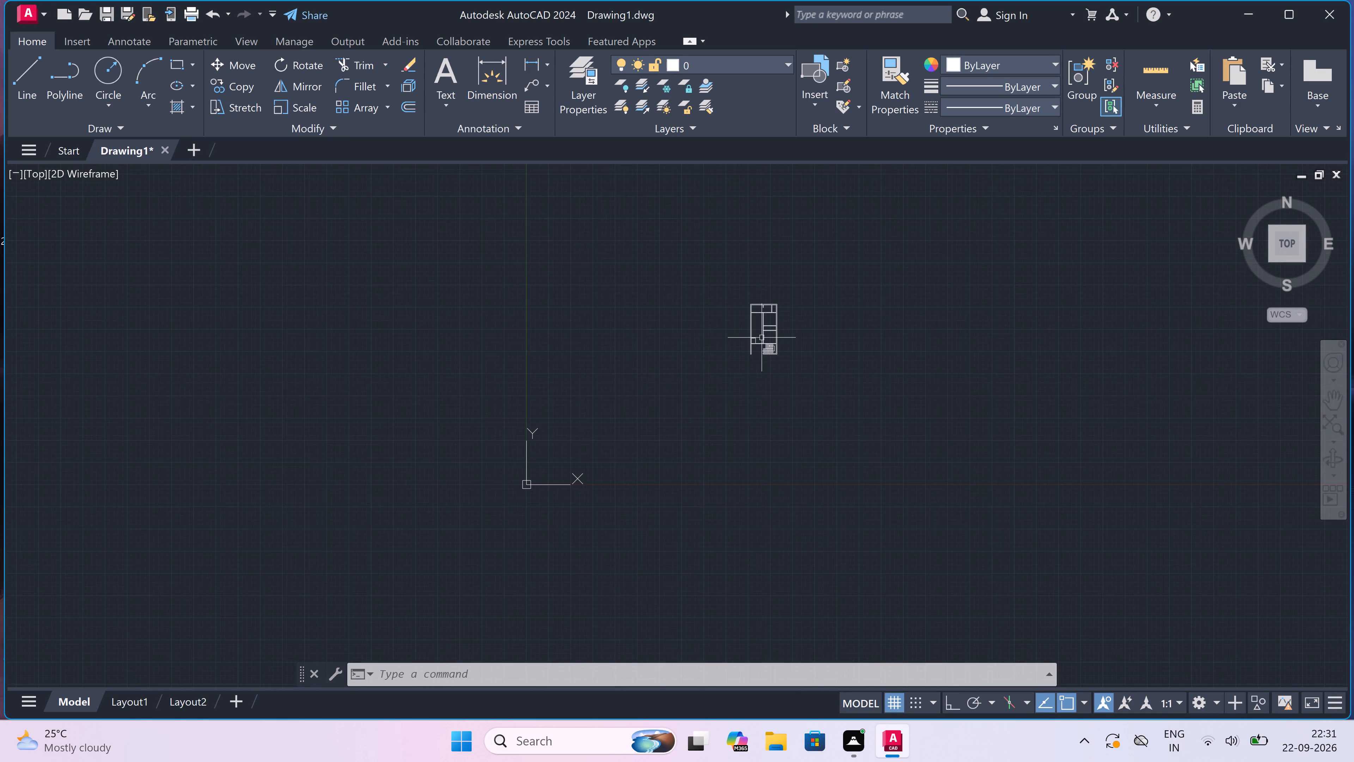
{"action": "scroll", "coordinate": [754, 314], "scroll_direction": "up", "scroll_amount": 3}
{"action": "scroll", "coordinate": [755, 282], "scroll_direction": "up", "scroll_amount": 4}
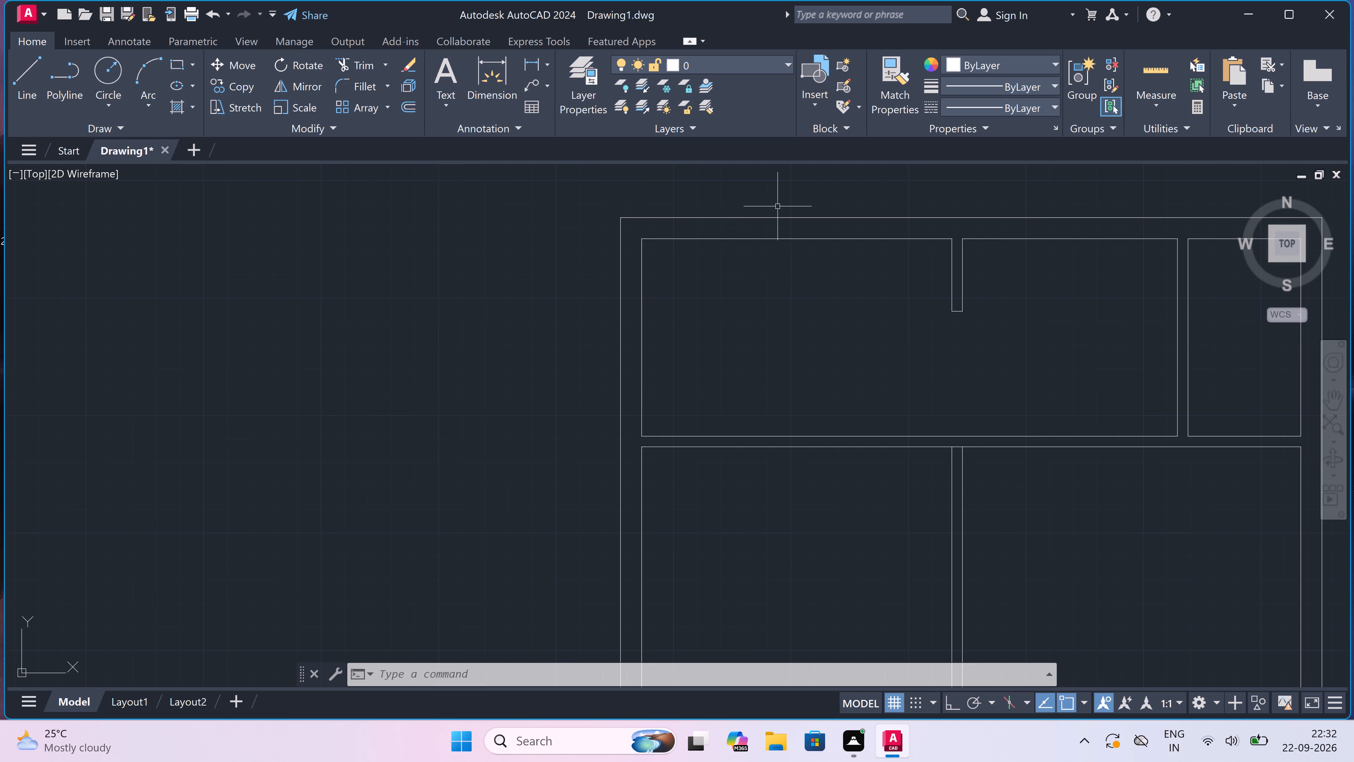
{"action": "scroll", "coordinate": [777, 206], "scroll_direction": "up", "scroll_amount": 1}
{"action": "type", "text": "l"}
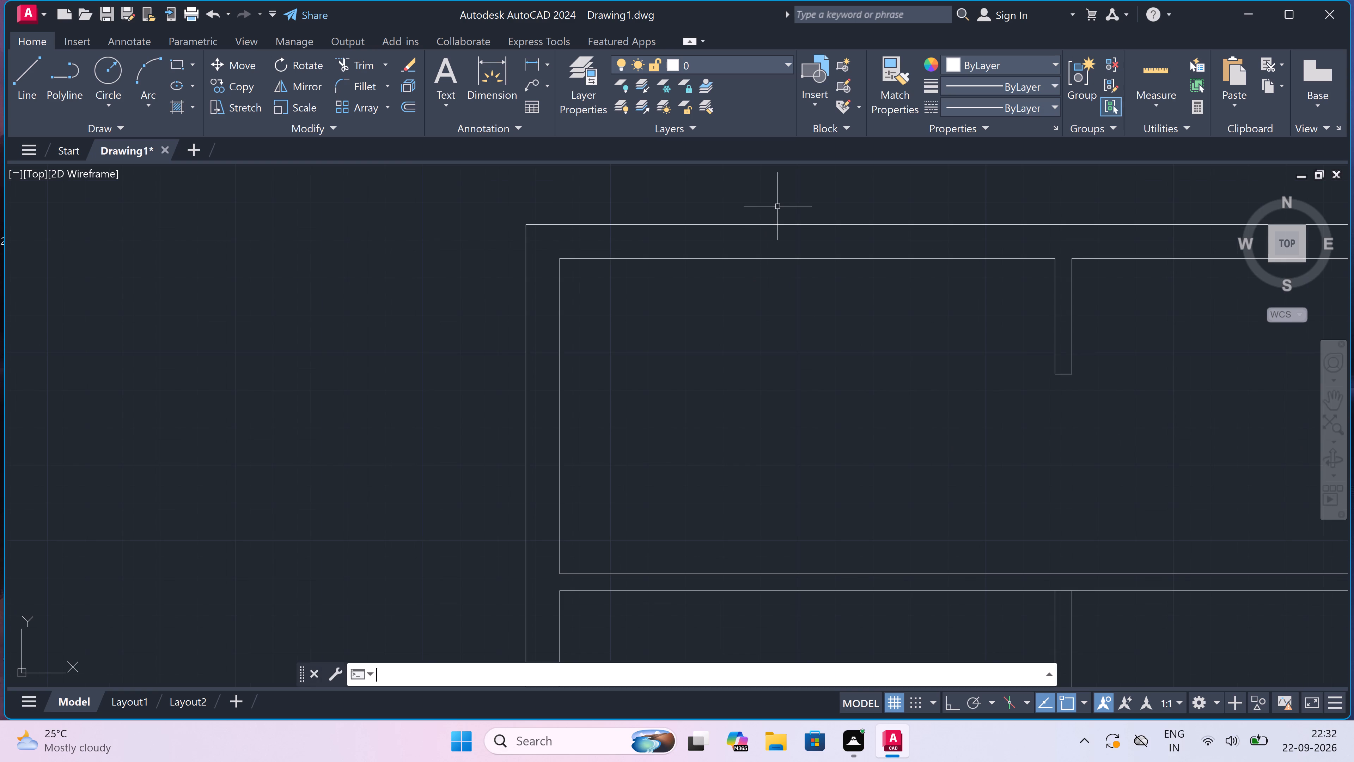
{"action": "key", "text": "space"}
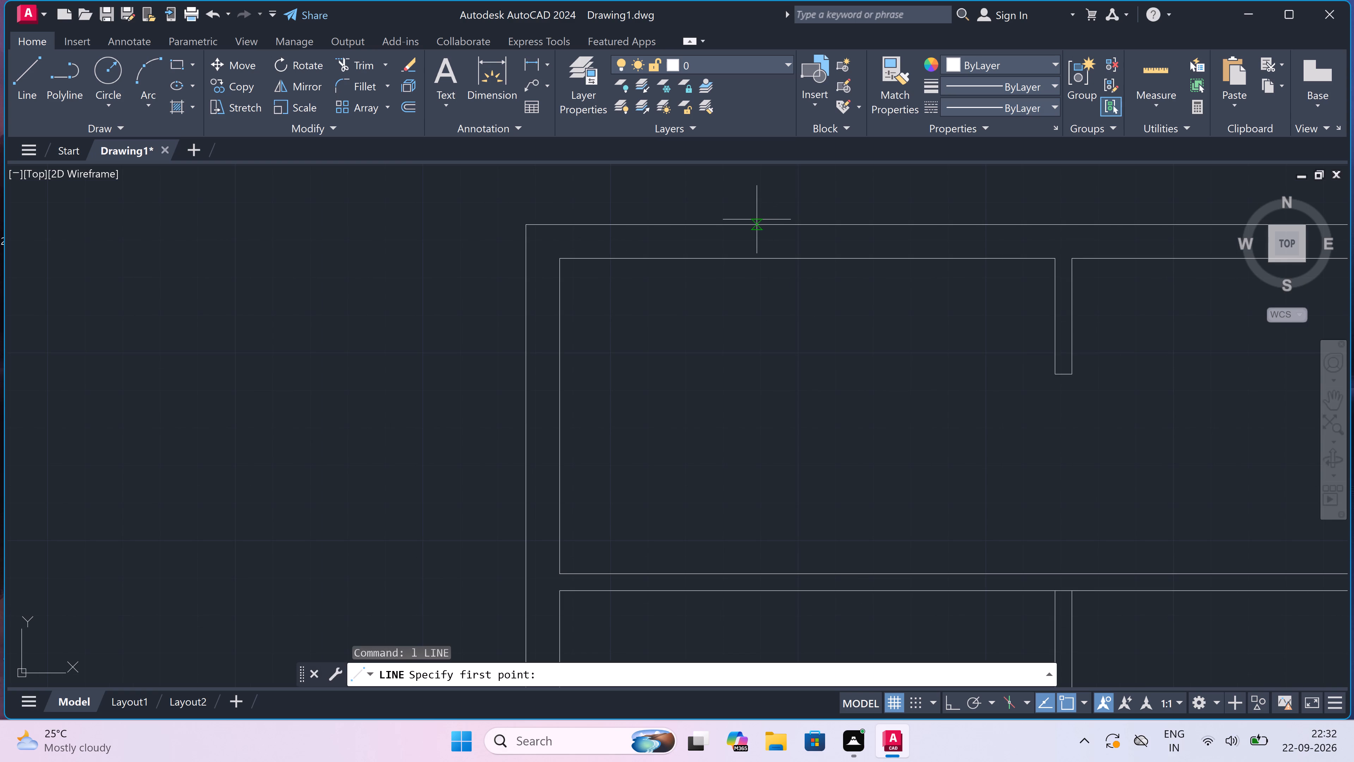
{"action": "left_click", "coordinate": [716, 227]}
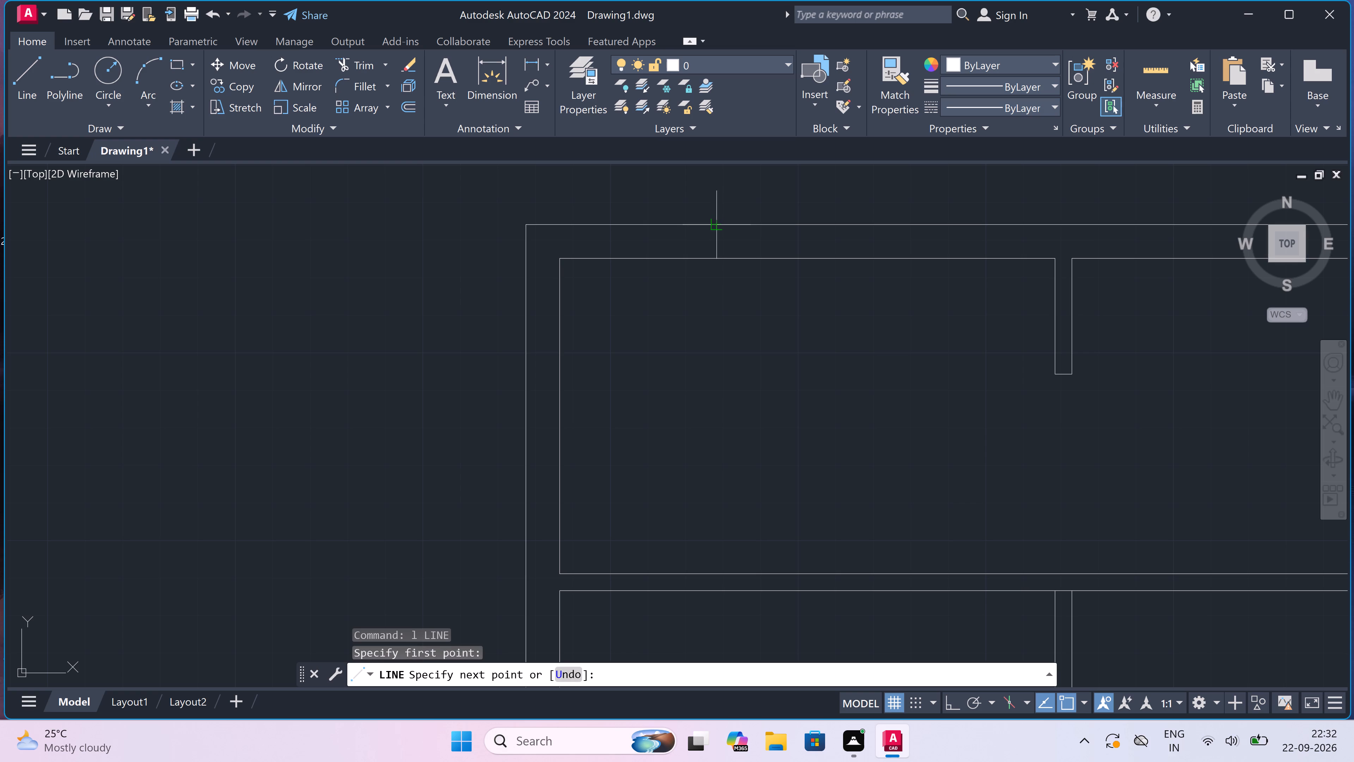
{"action": "scroll", "coordinate": [710, 285], "scroll_direction": "up", "scroll_amount": 1}
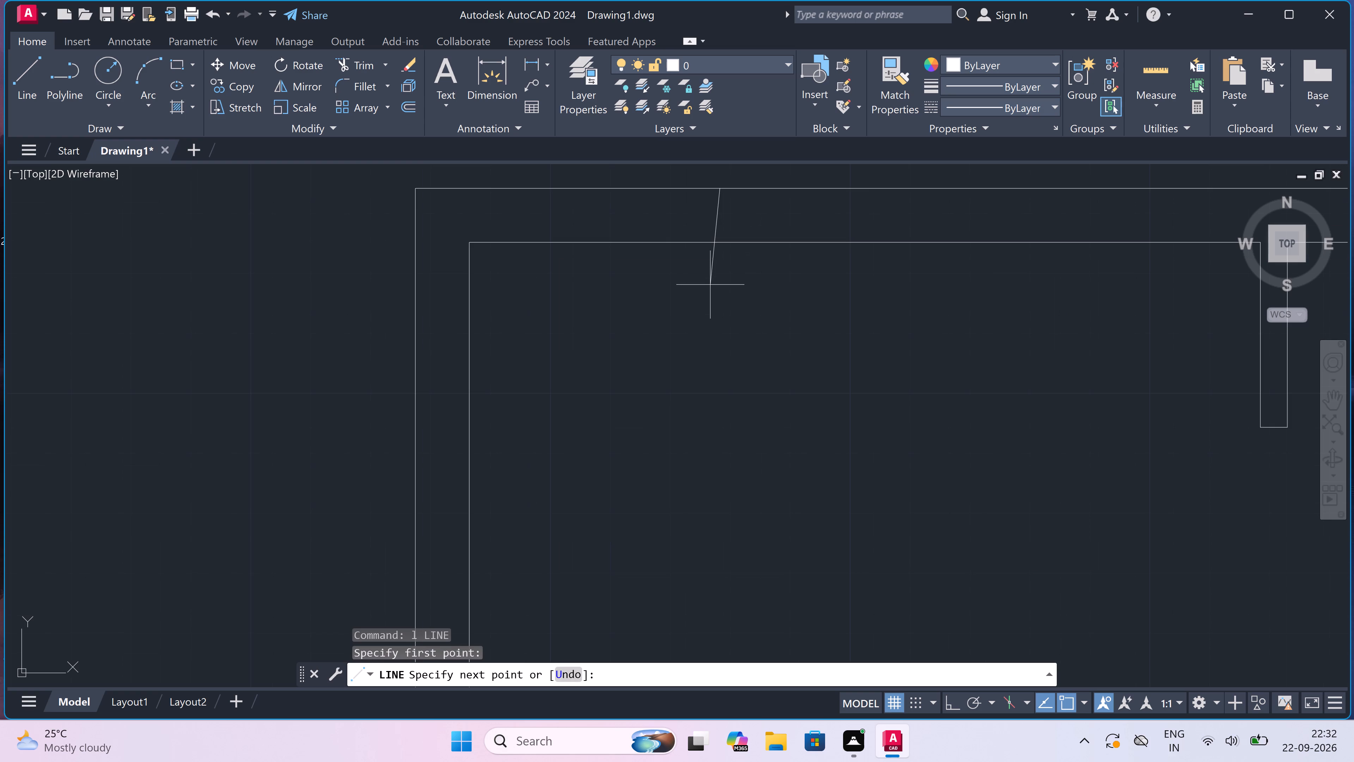
{"action": "key", "text": "F8"}
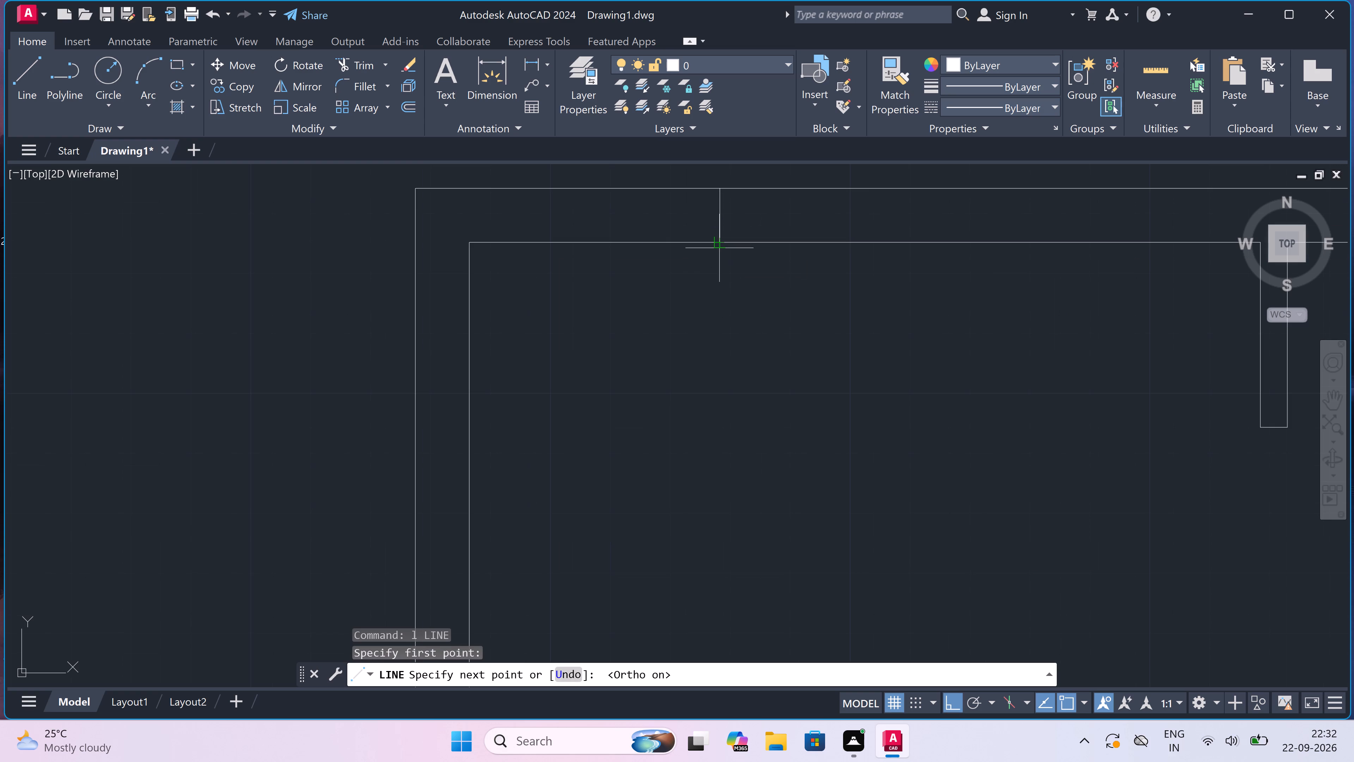
{"action": "left_click", "coordinate": [720, 243]}
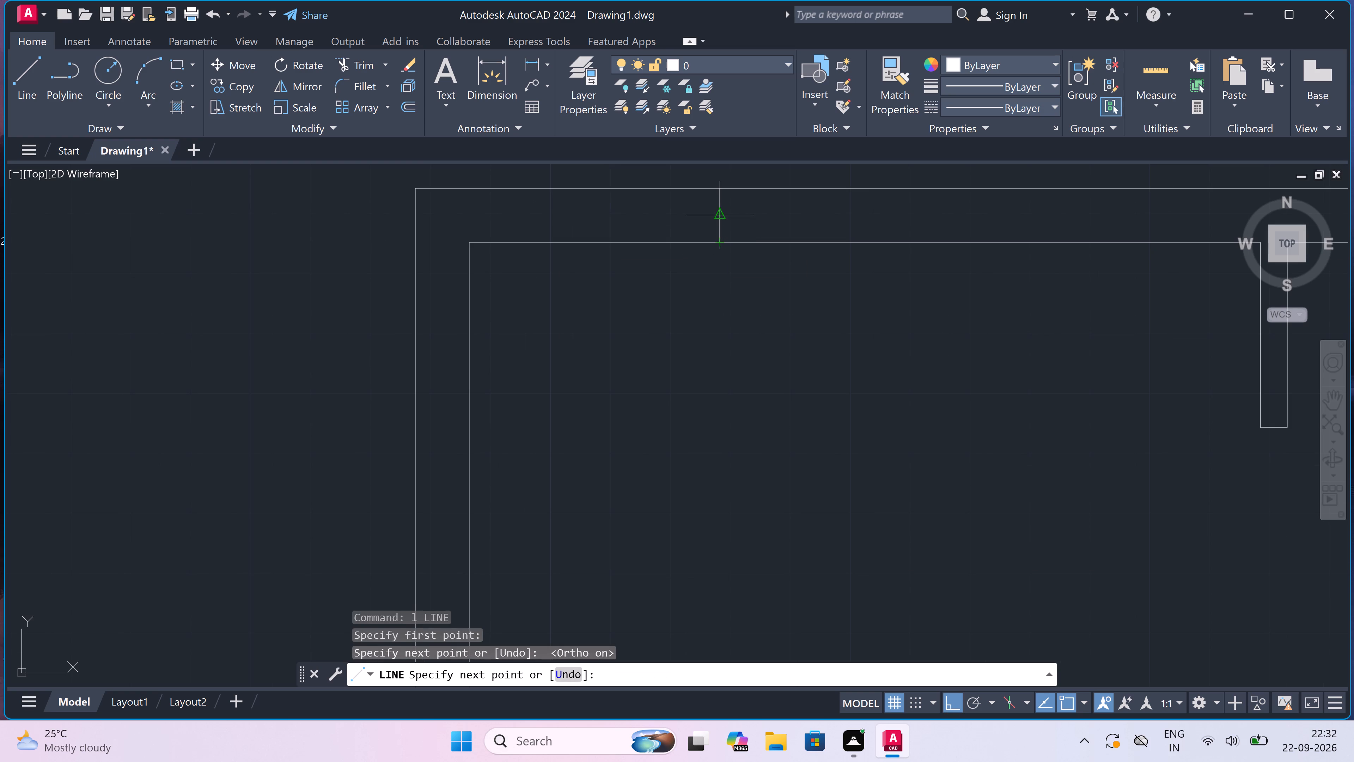
{"action": "left_click", "coordinate": [716, 213]}
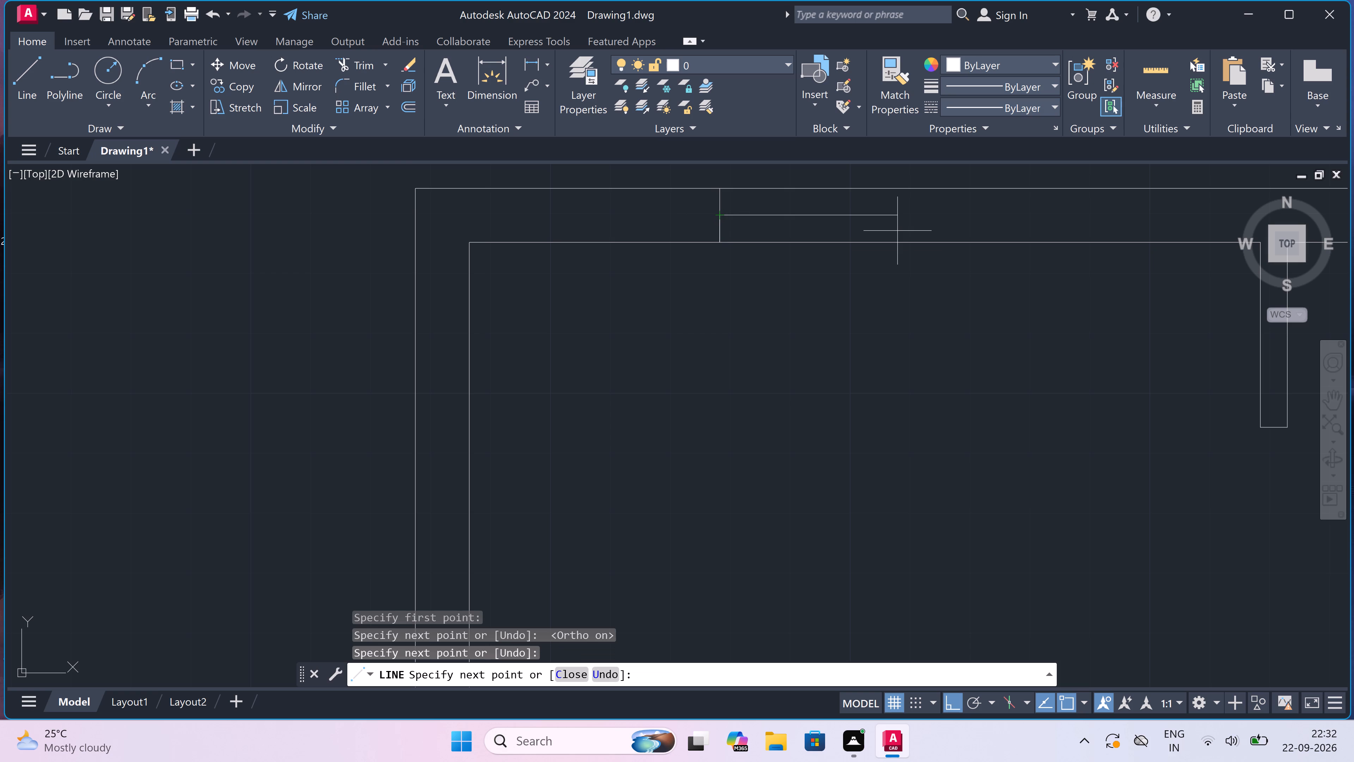
{"action": "type", "text": "3'"}
{"action": "key", "text": "space"}
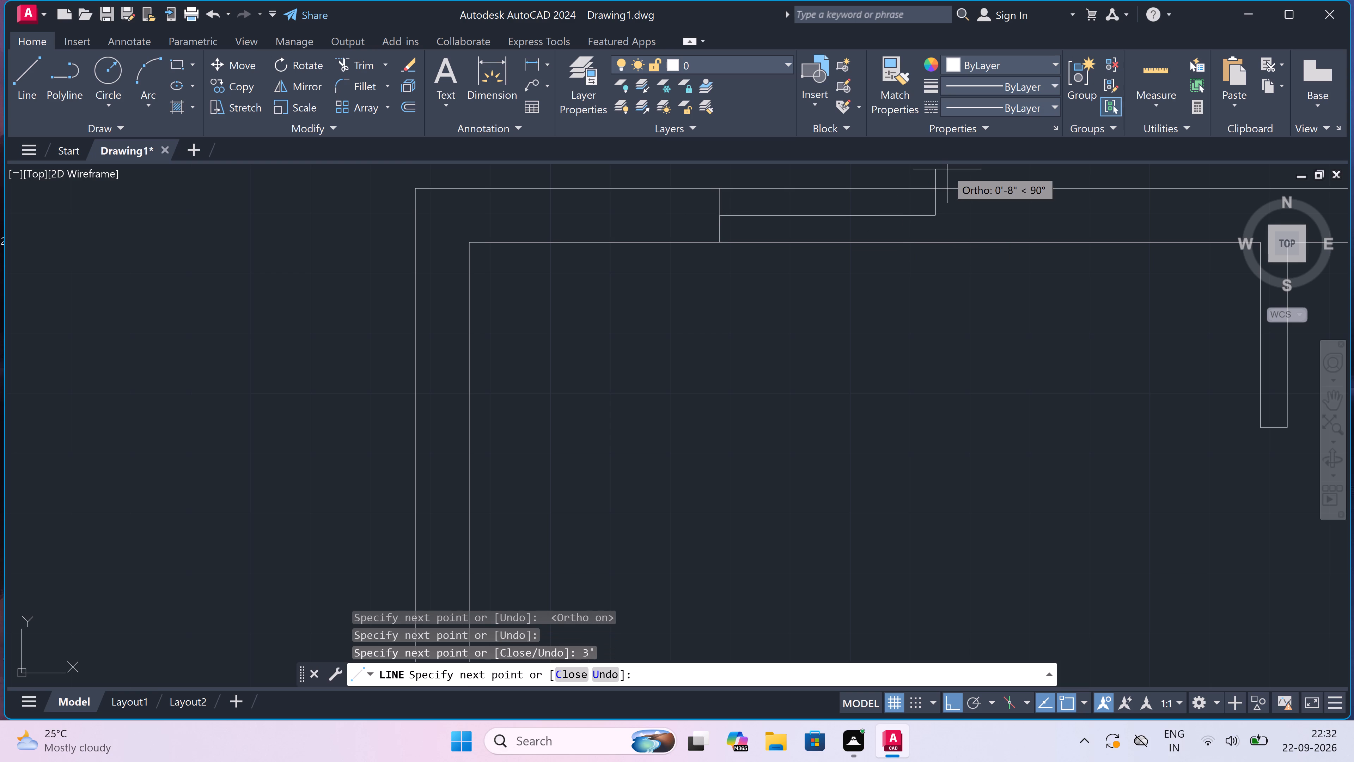
{"action": "left_click", "coordinate": [937, 187]}
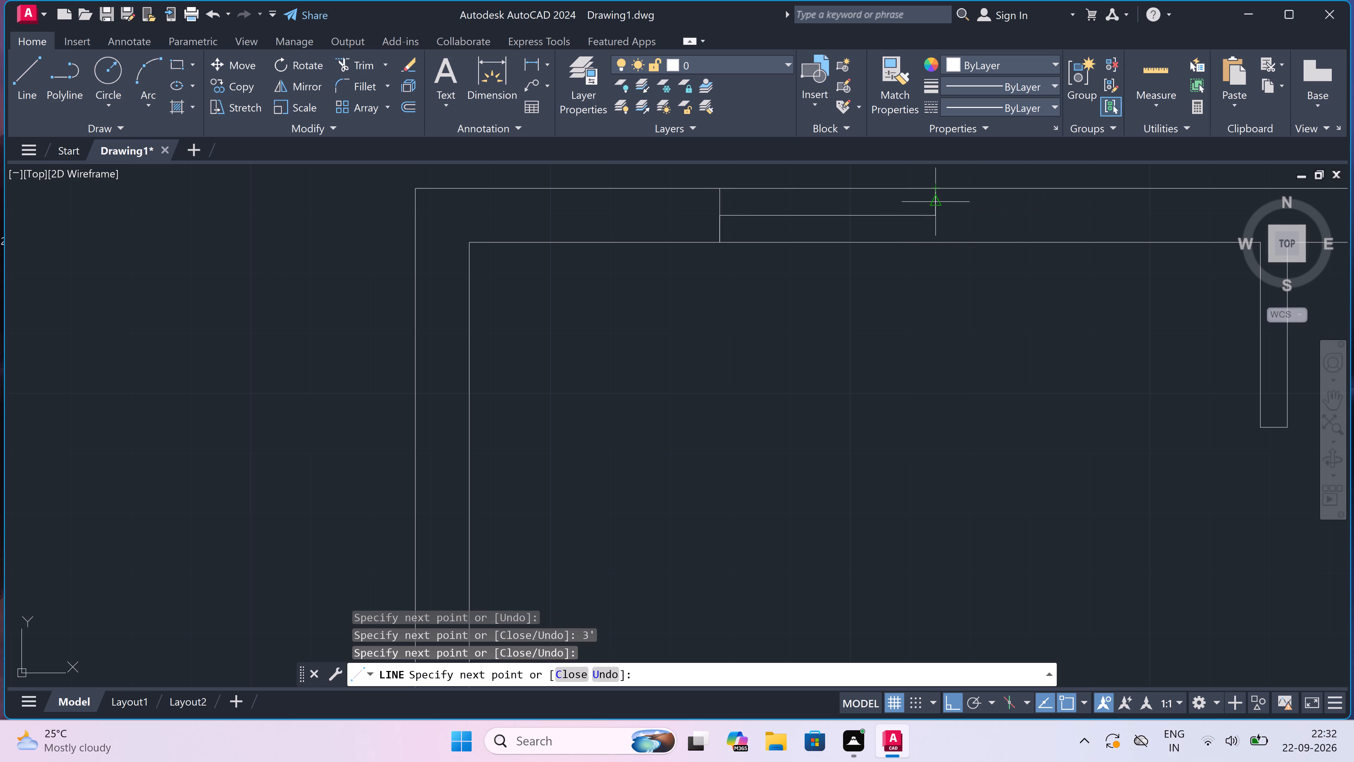
{"action": "left_click", "coordinate": [937, 243]}
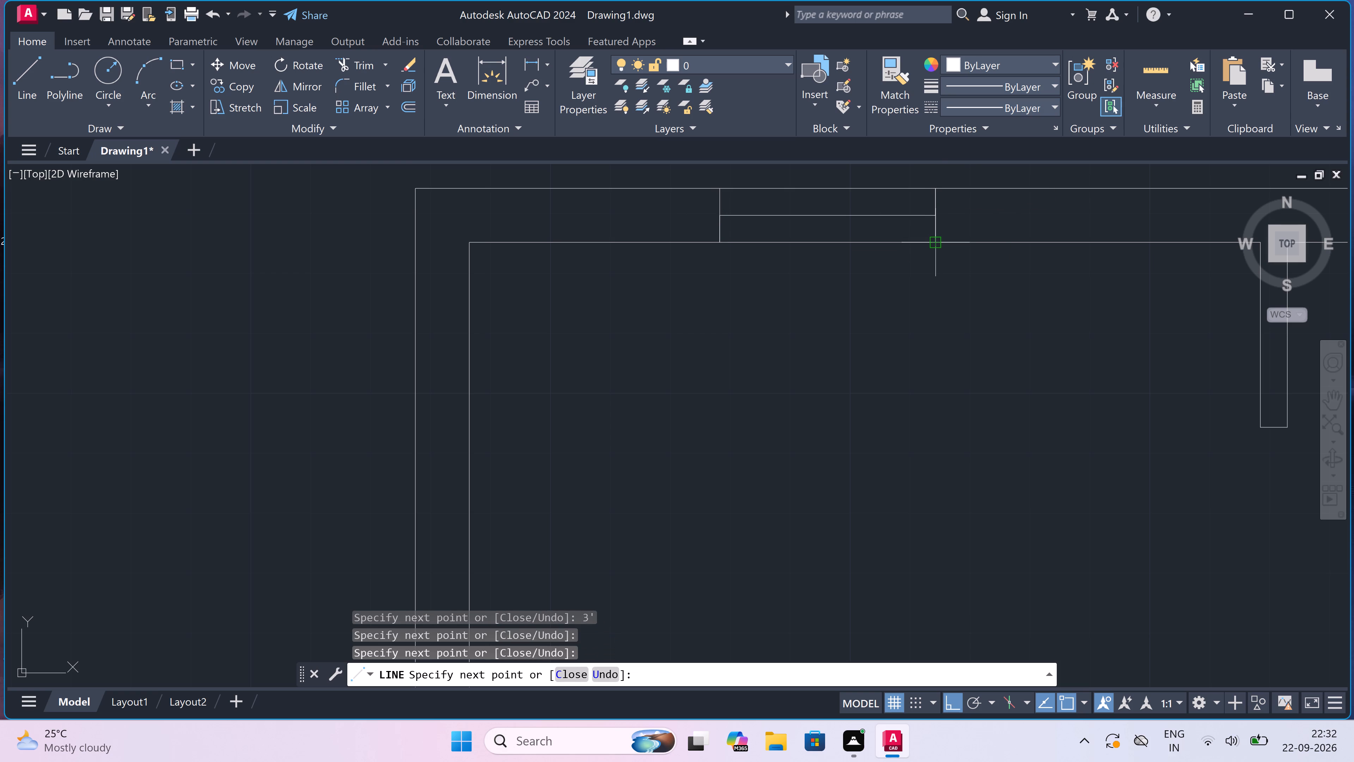
{"action": "key", "text": "Escape"}
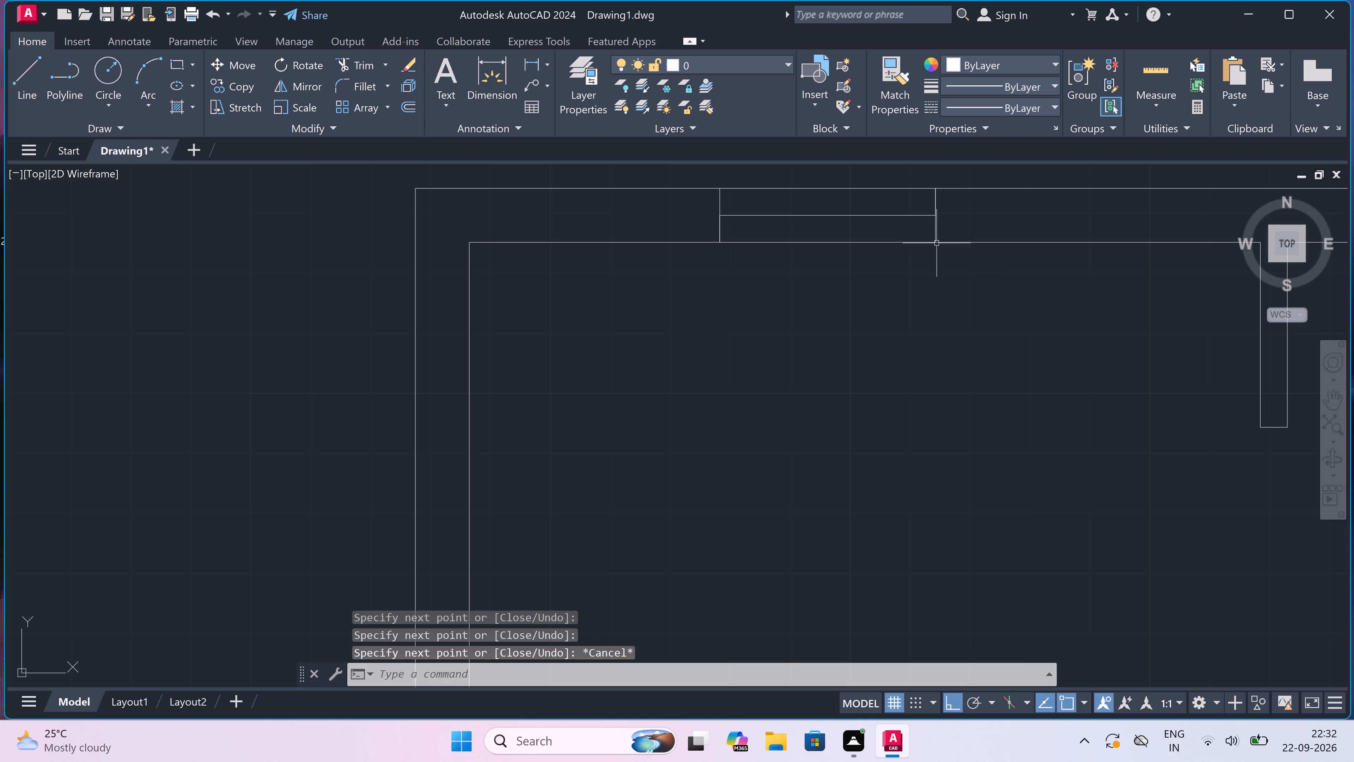
Draw a second 3' window in the top outer wall, right of the partition stub, with a centre line and end lines across the wall.
{"action": "scroll", "coordinate": [782, 309], "scroll_direction": "down", "scroll_amount": 5}
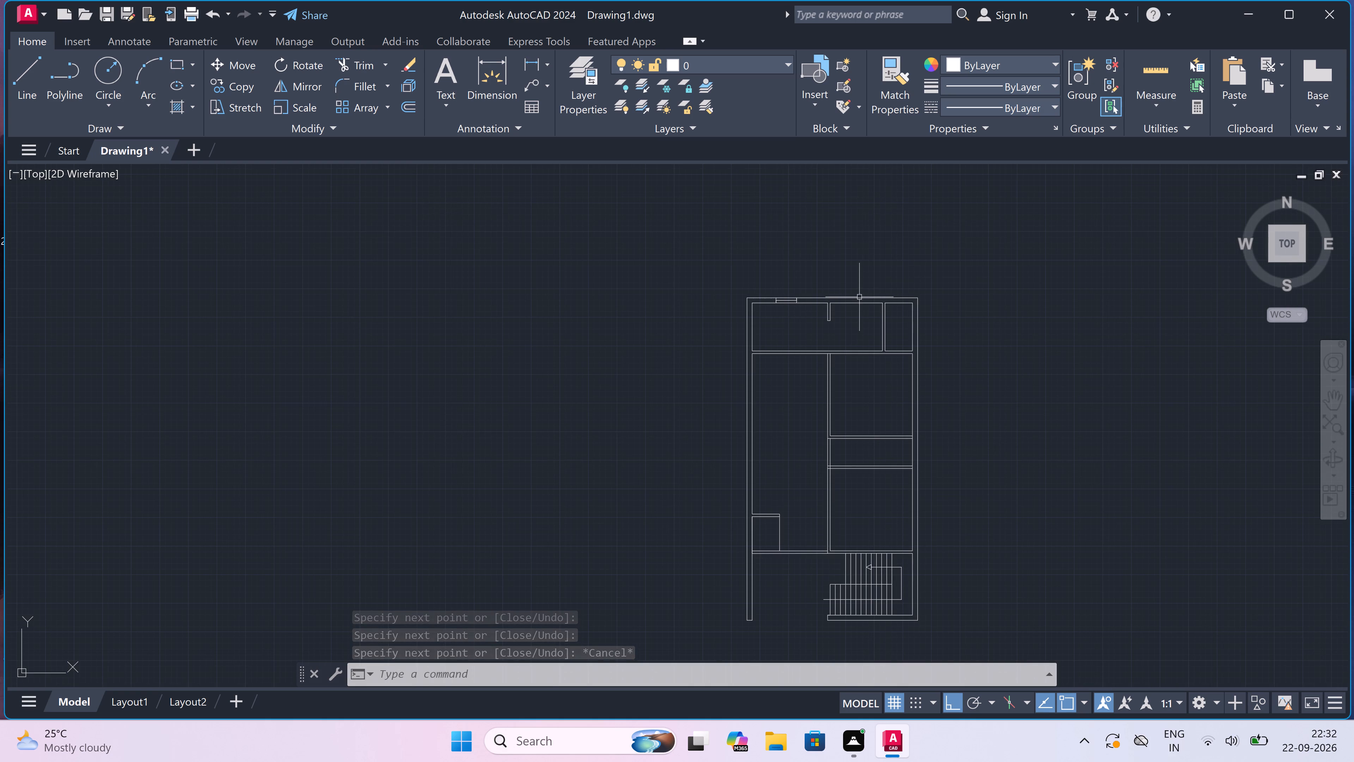
{"action": "scroll", "coordinate": [871, 295], "scroll_direction": "up", "scroll_amount": 4}
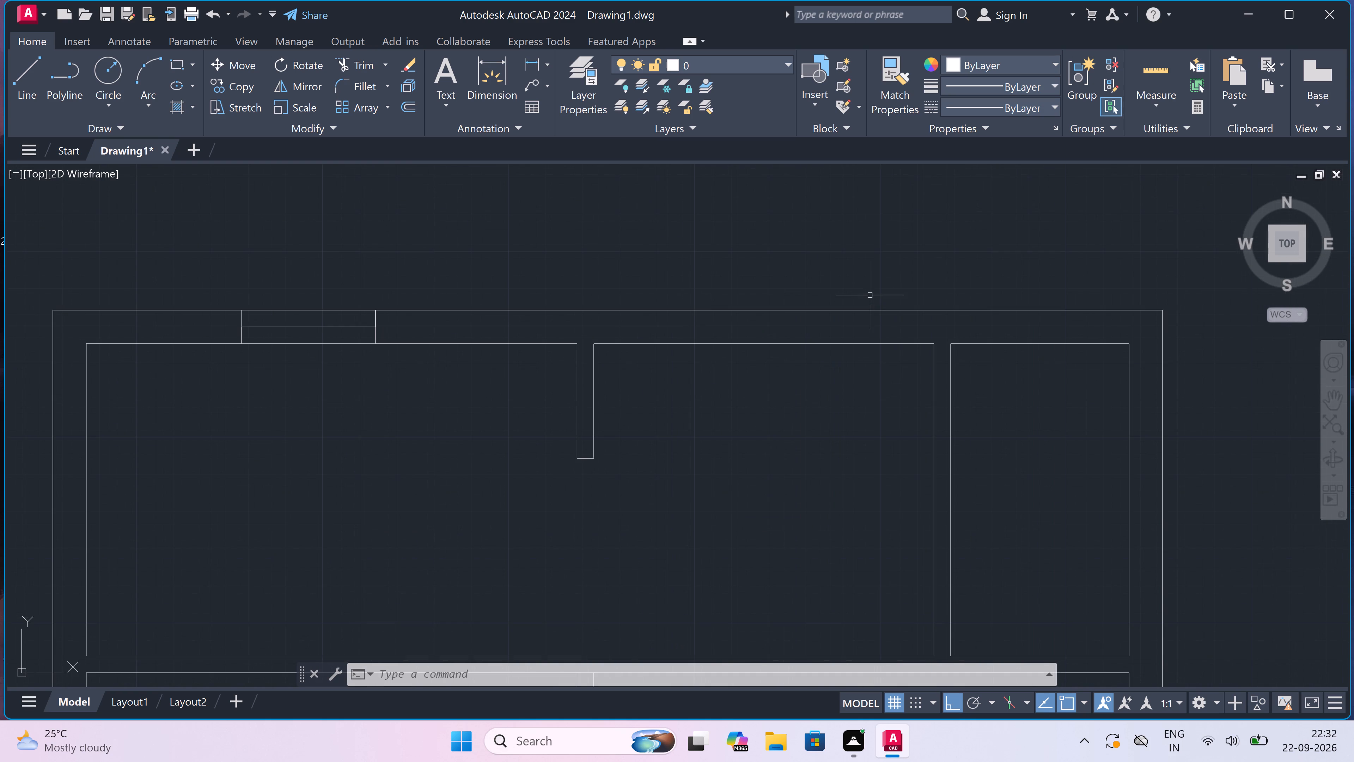
{"action": "key", "text": "space"}
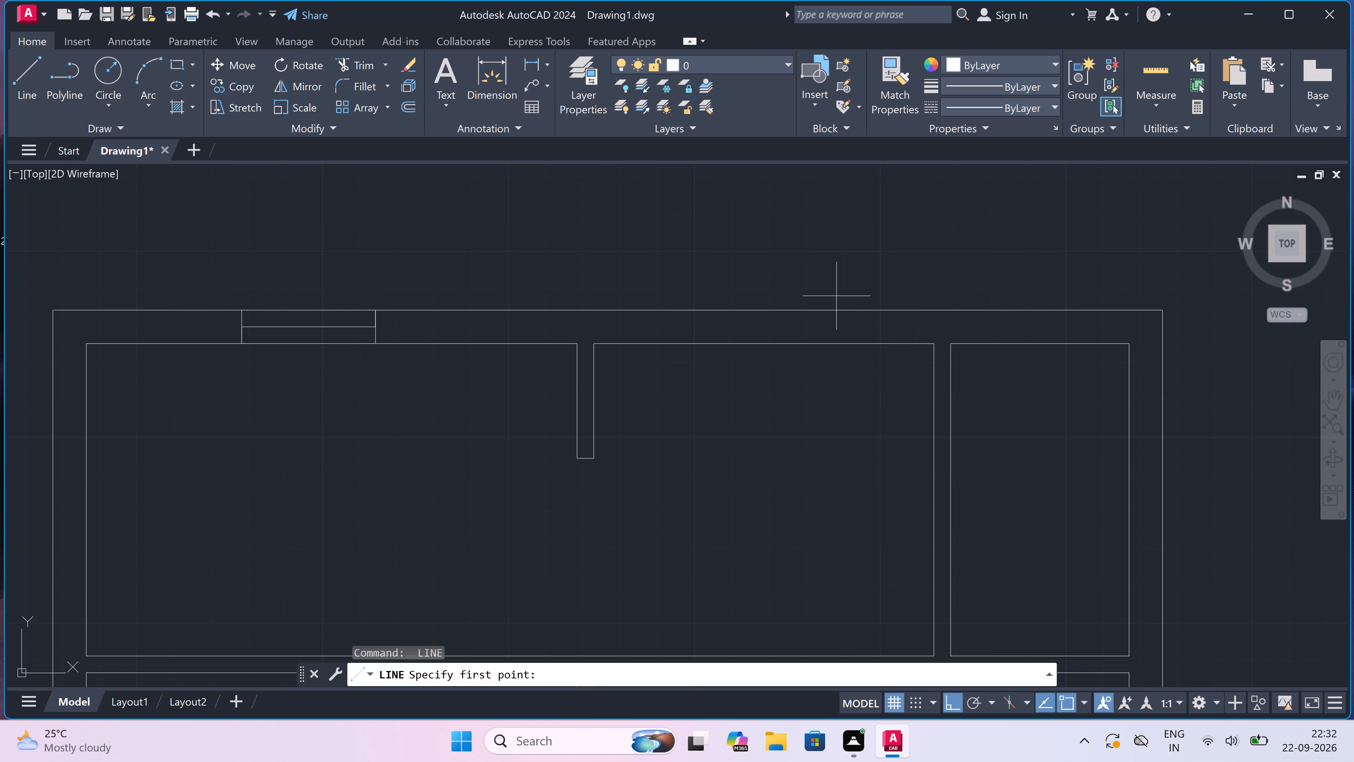
{"action": "left_click", "coordinate": [678, 310]}
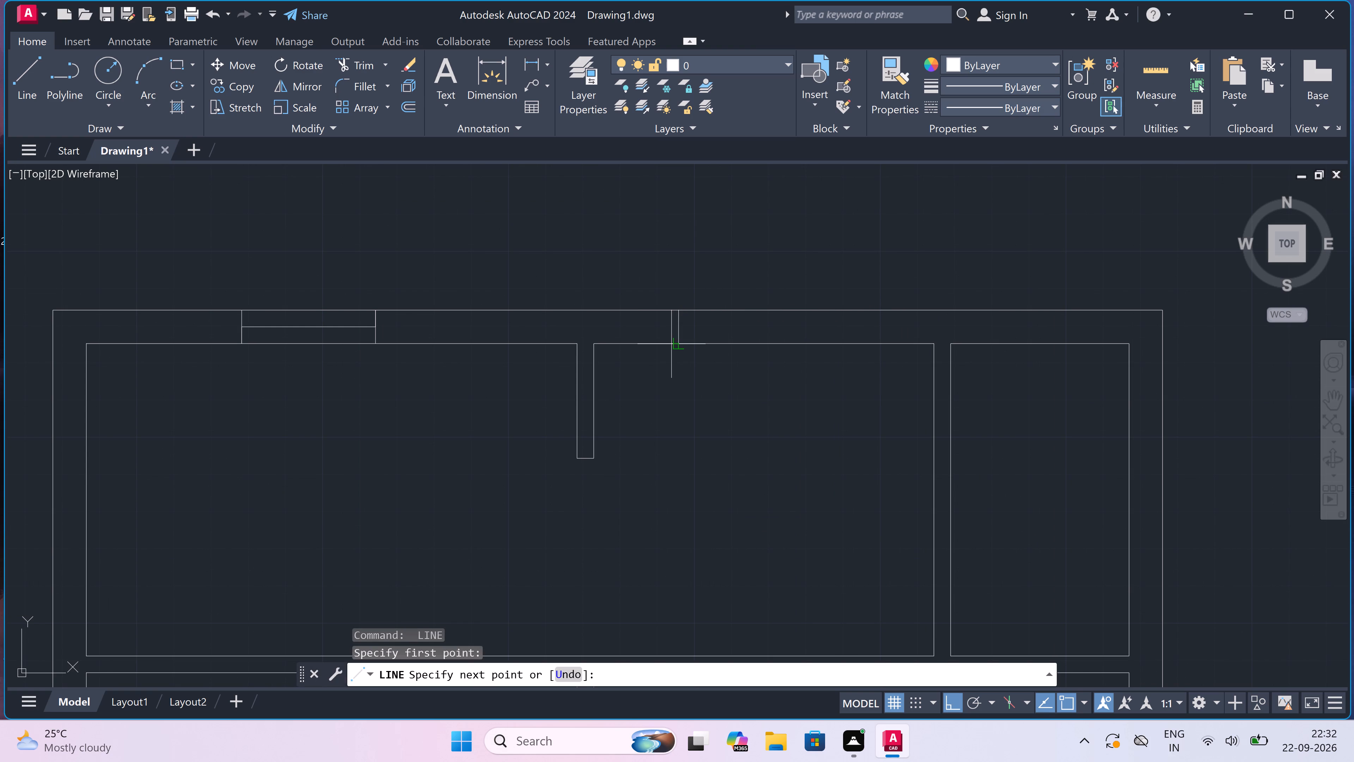
{"action": "scroll", "coordinate": [671, 344], "scroll_direction": "up", "scroll_amount": 1}
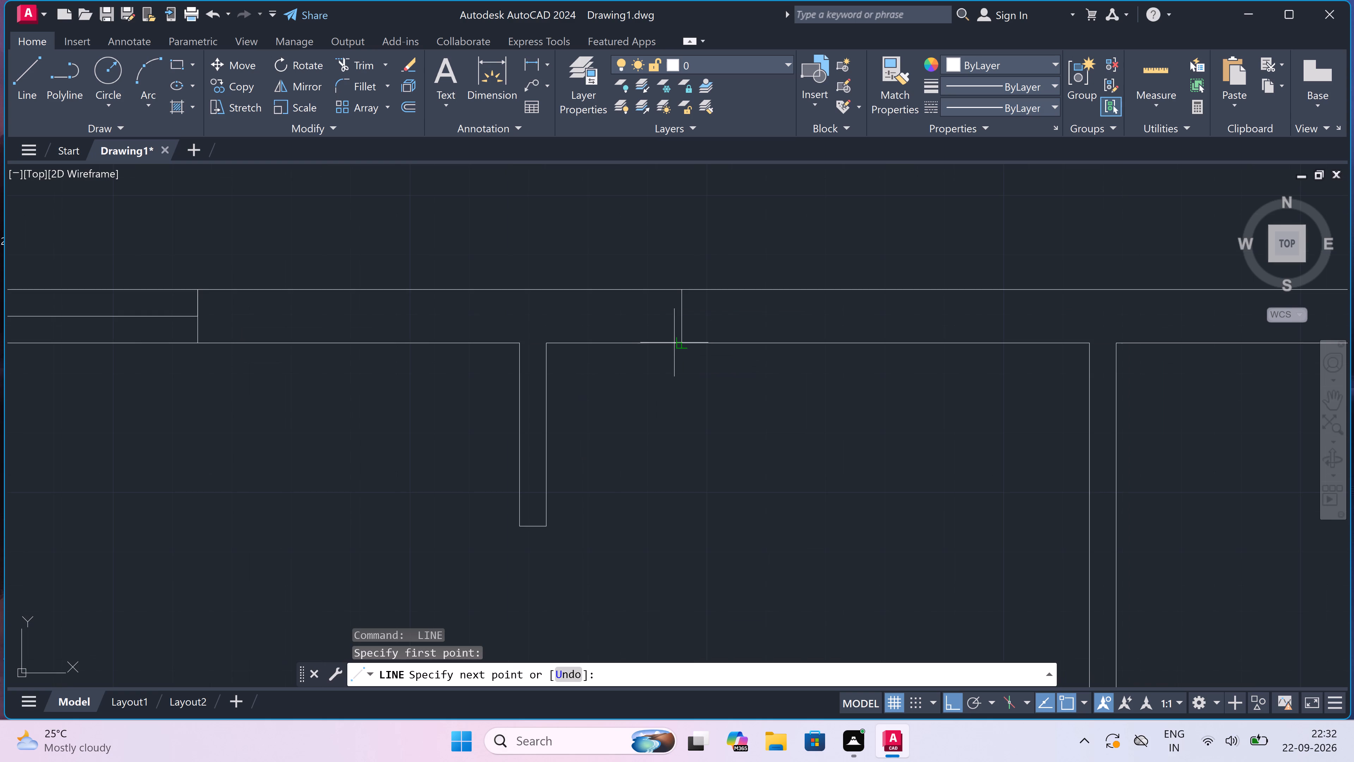
{"action": "left_click", "coordinate": [676, 343]}
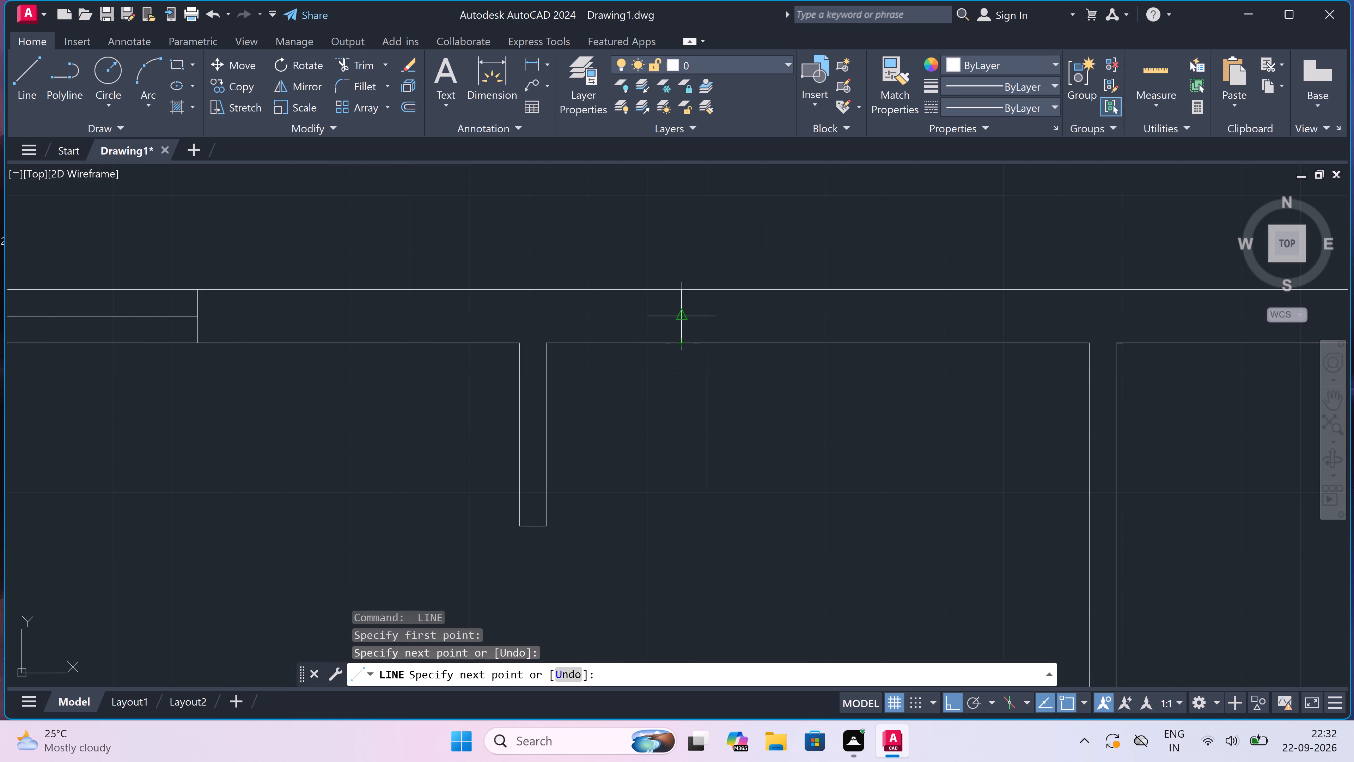
{"action": "left_click_drag", "start_coordinate": [684, 316], "coordinate": [689, 314]}
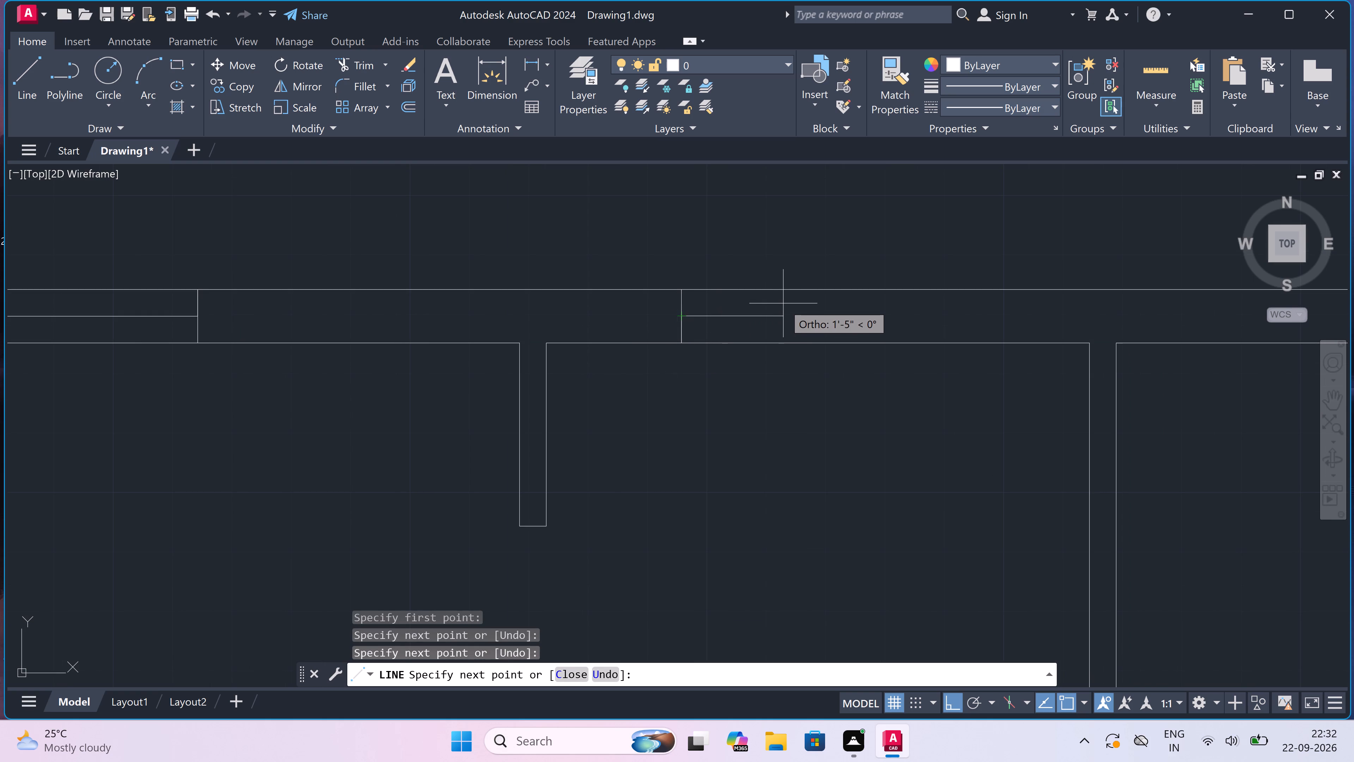
{"action": "key", "text": "3"}
{"action": "type", "text": "'"}
{"action": "key", "text": "space"}
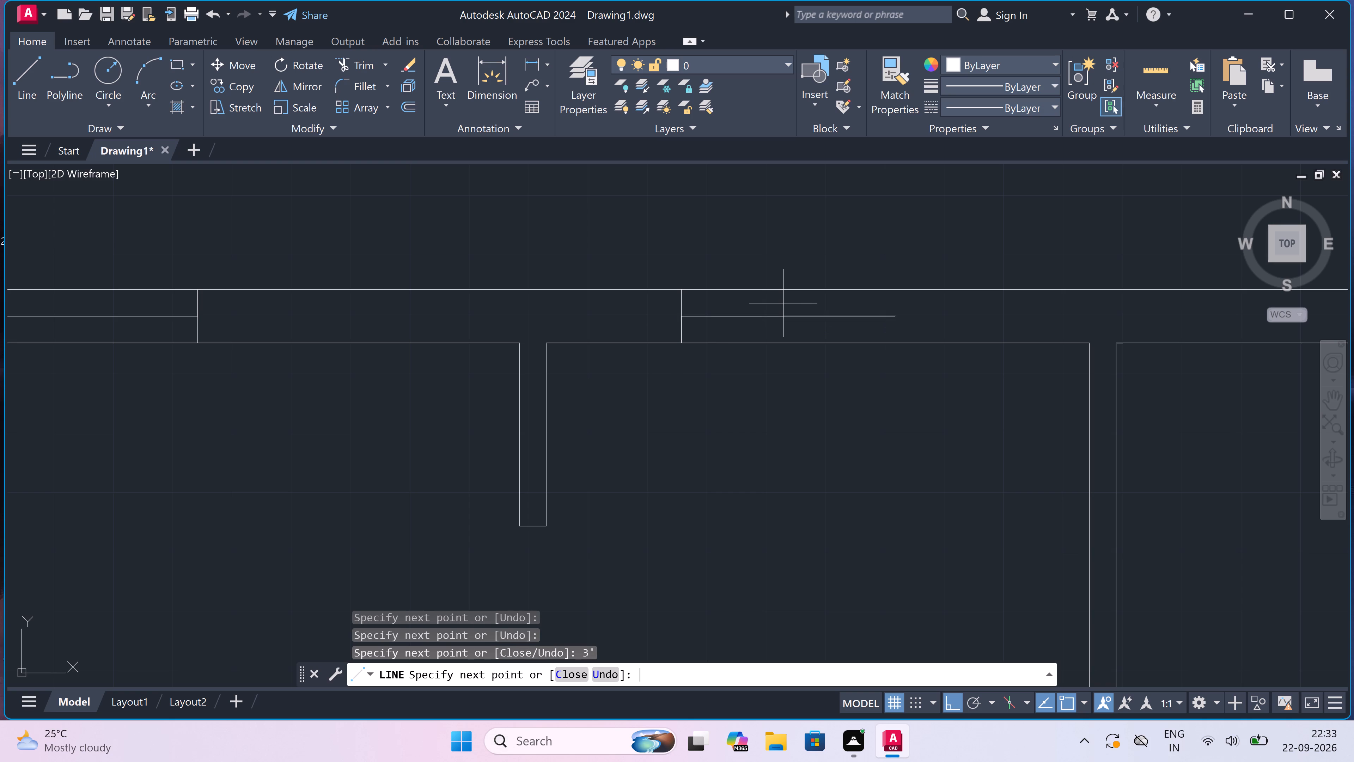
{"action": "left_click", "coordinate": [897, 290]}
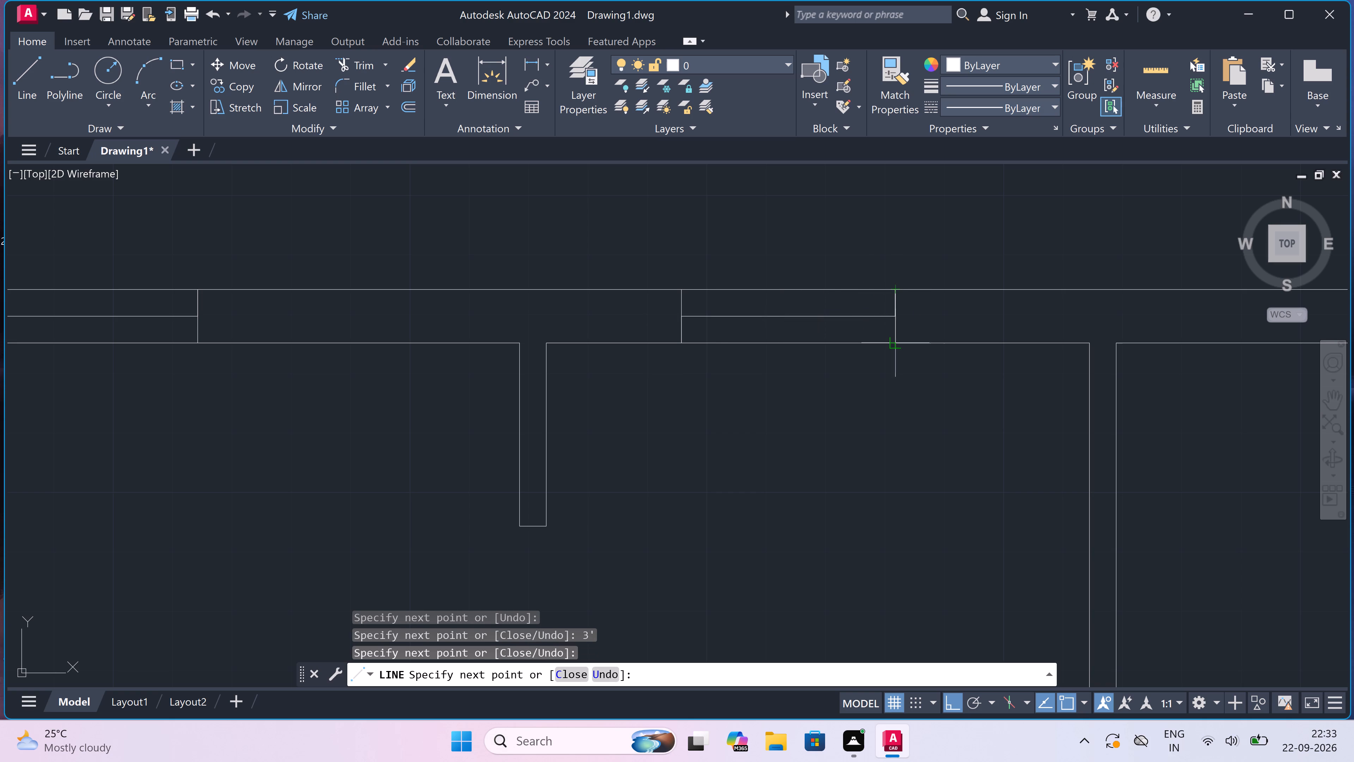
{"action": "left_click", "coordinate": [896, 345]}
{"action": "key", "text": "Escape"}
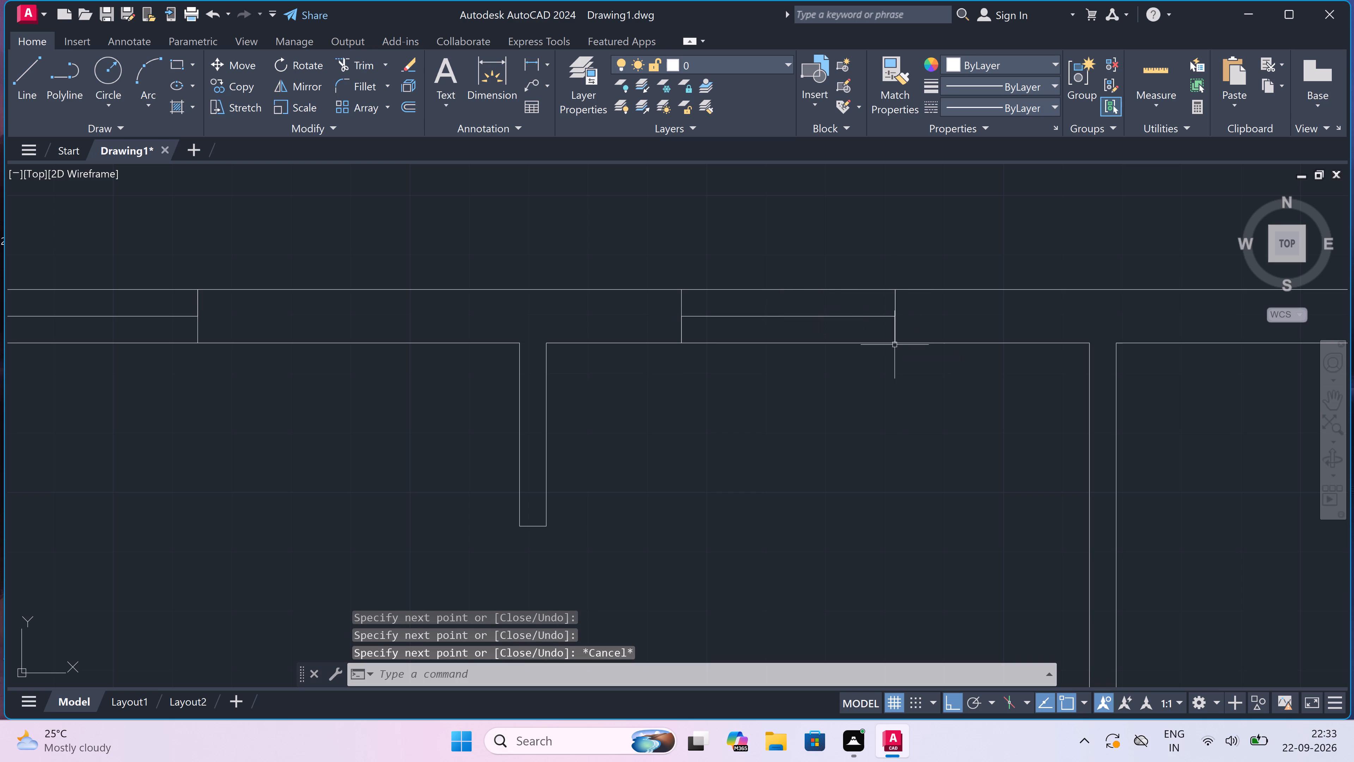
Draw a door jamb line across the partition below the small top-right room, near the room's lower-left corner.
{"action": "scroll", "coordinate": [861, 308], "scroll_direction": "down", "scroll_amount": 4}
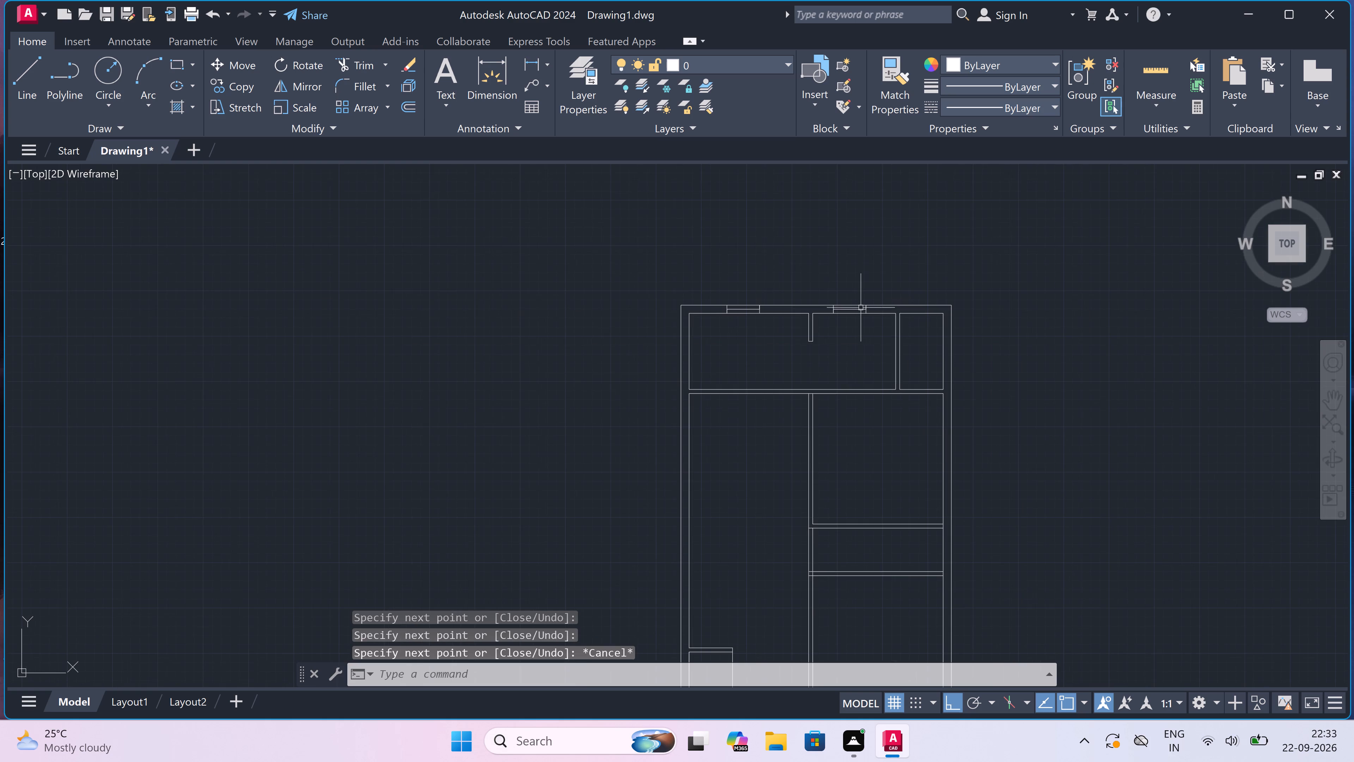
{"action": "scroll", "coordinate": [929, 362], "scroll_direction": "up", "scroll_amount": 2}
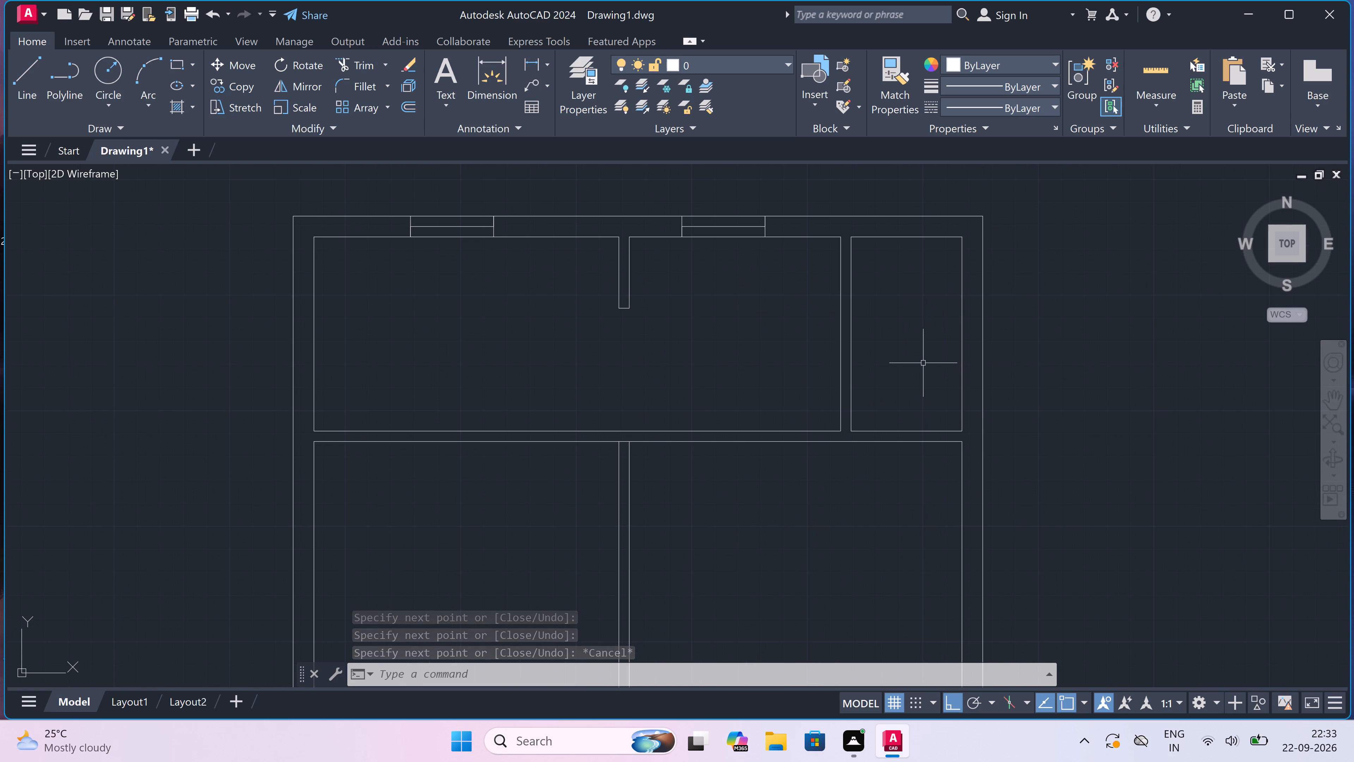
{"action": "scroll", "coordinate": [920, 363], "scroll_direction": "up", "scroll_amount": 1}
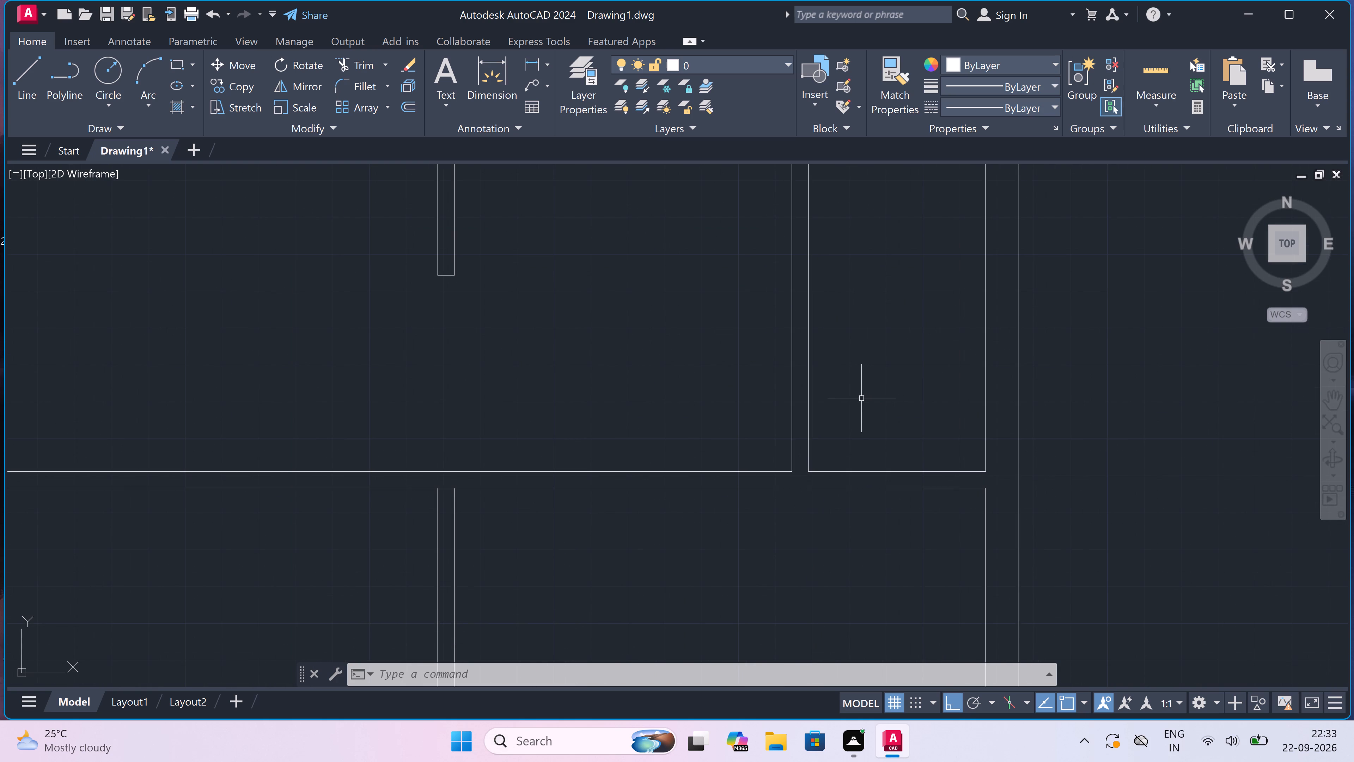
{"action": "scroll", "coordinate": [844, 474], "scroll_direction": "up", "scroll_amount": 2}
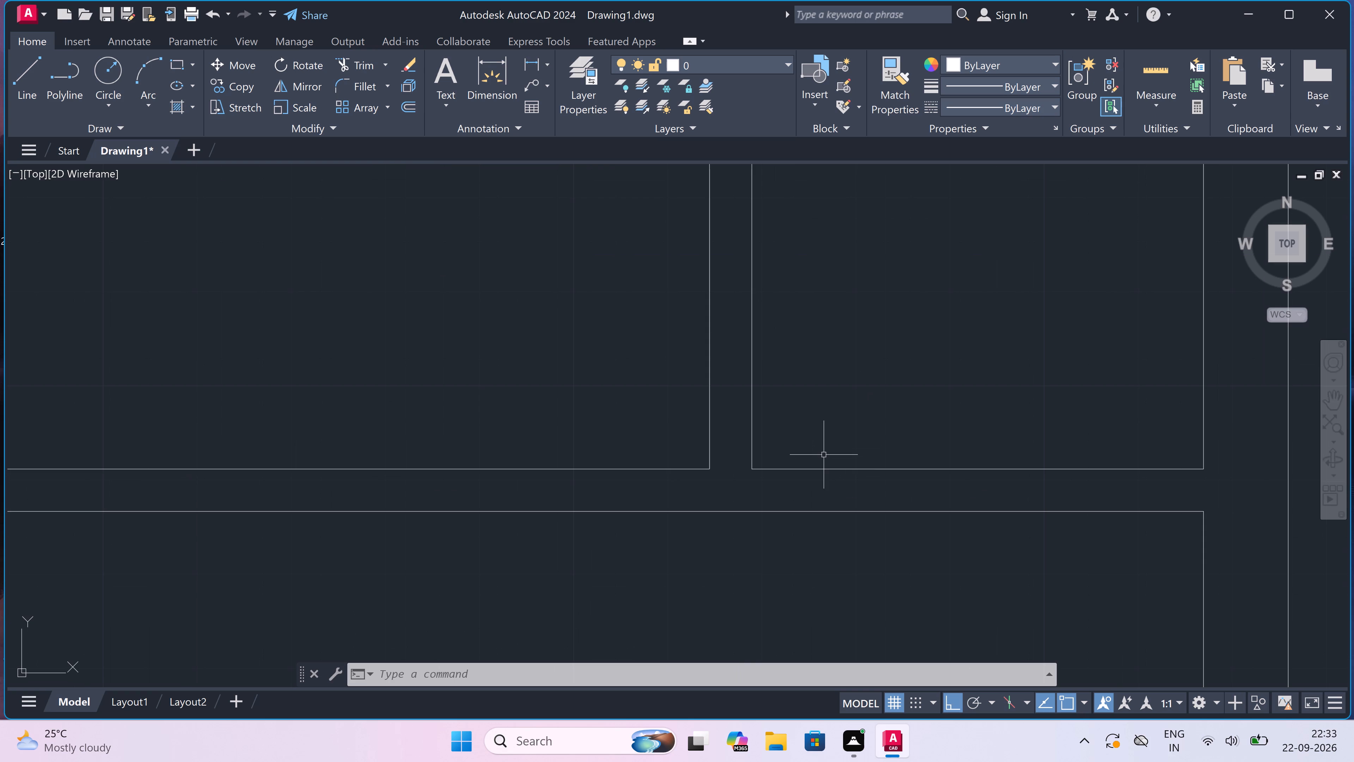
{"action": "key", "text": "space"}
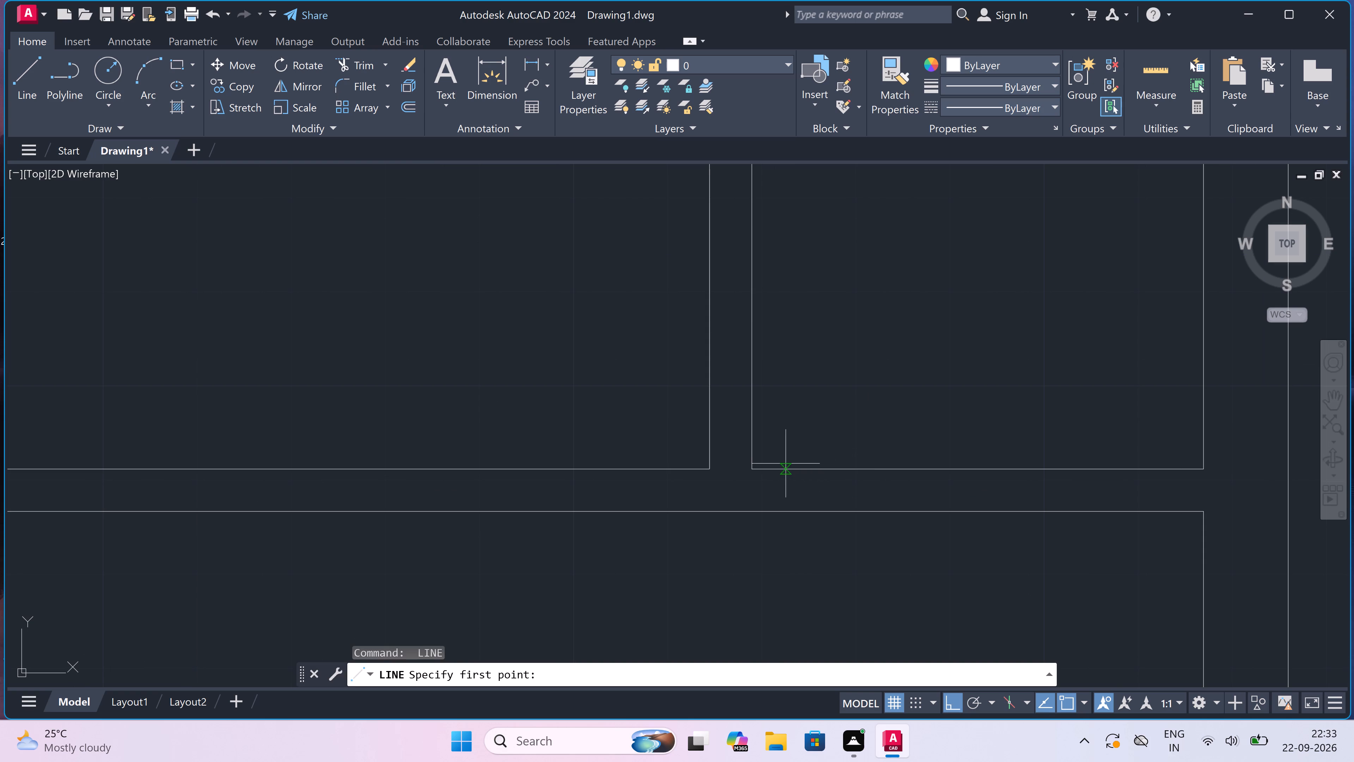
{"action": "left_click", "coordinate": [787, 467]}
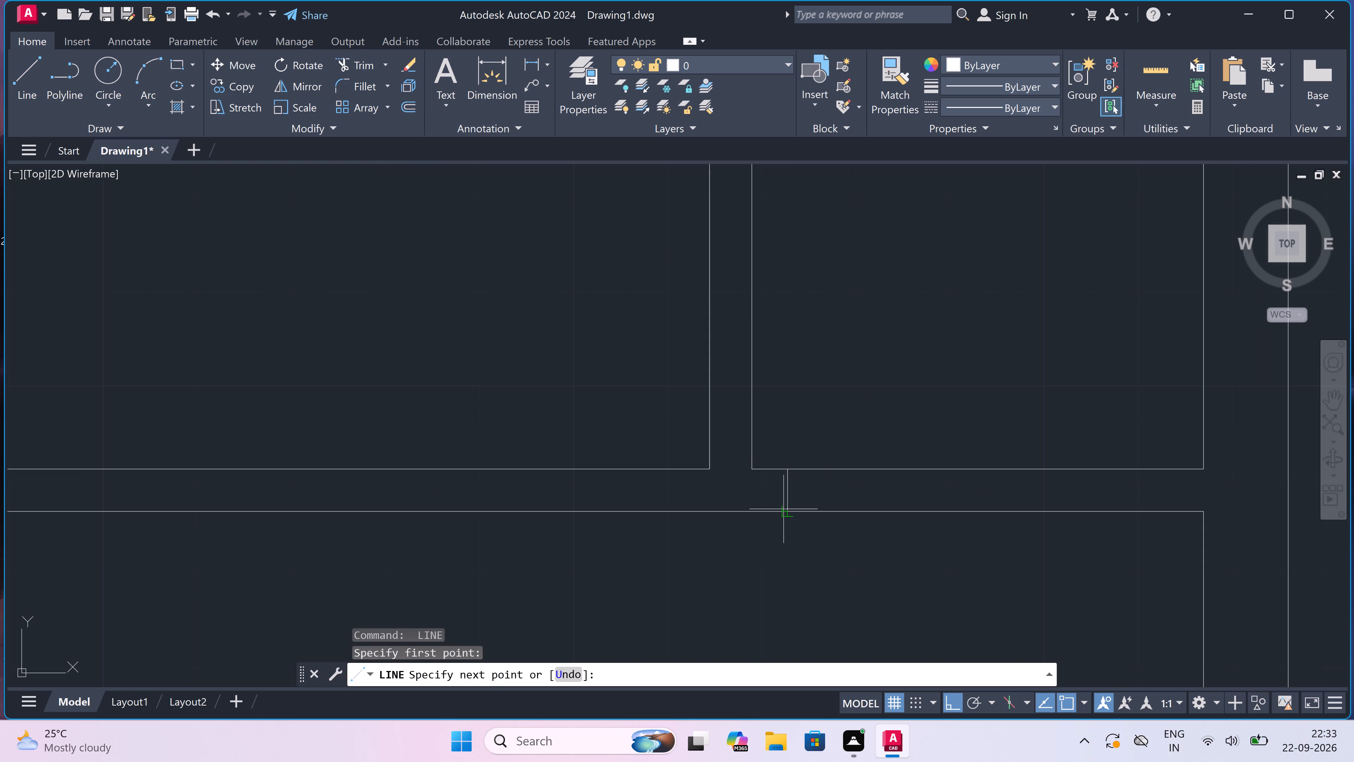
{"action": "left_click", "coordinate": [788, 507]}
From the jamb's midpoint, draw a 2" line to the right and a 2' line upward for the door leaf.
{"action": "left_click_drag", "start_coordinate": [789, 493], "coordinate": [815, 493]}
{"action": "key", "text": "2"}
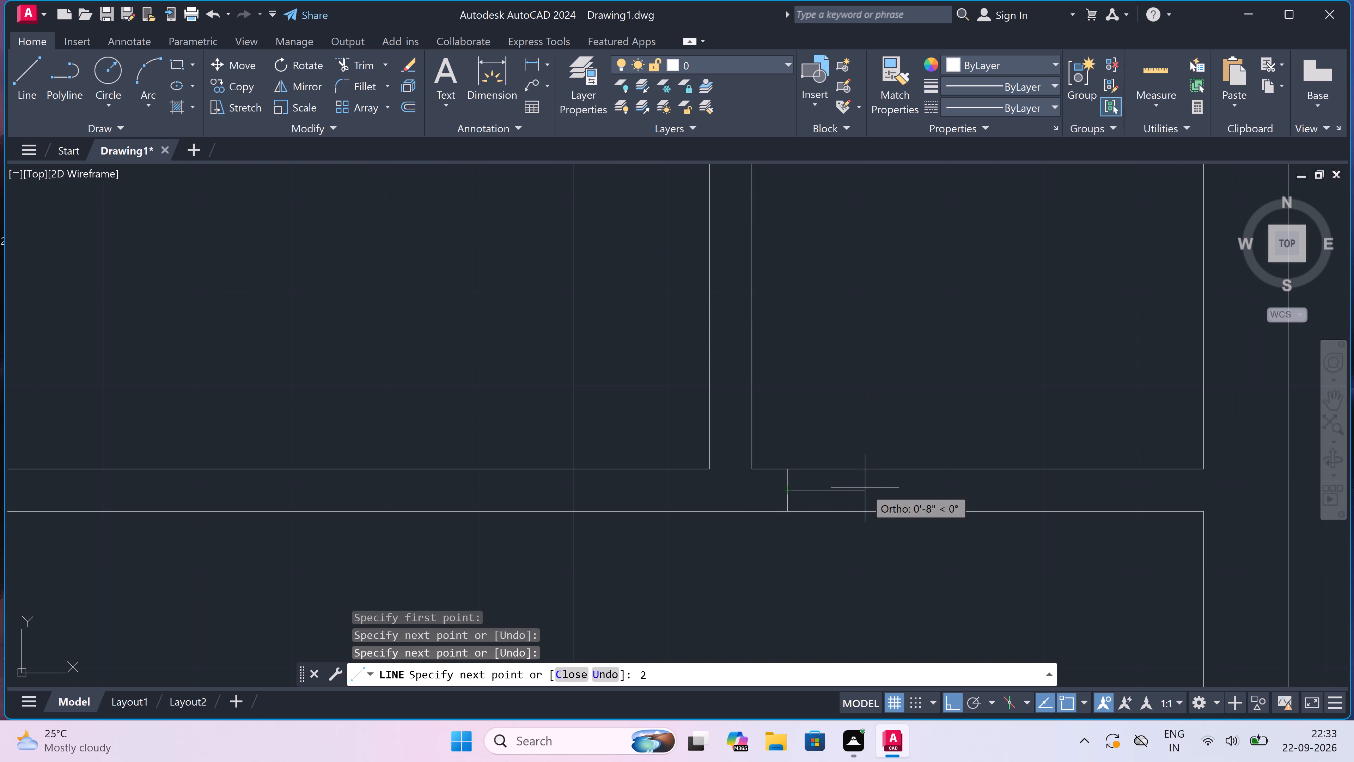
{"action": "type", "text": "\""}
{"action": "key", "text": "space"}
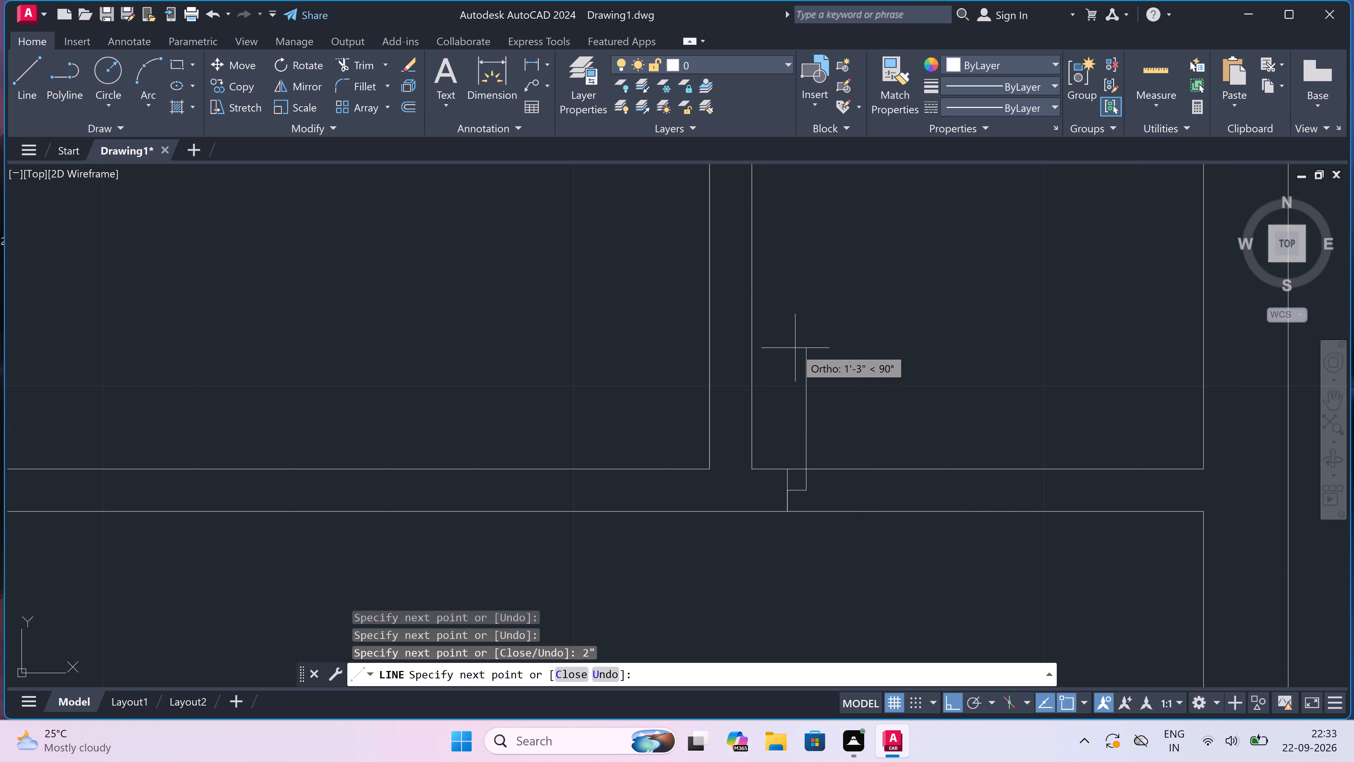
{"action": "key", "text": "2"}
{"action": "type", "text": "'"}
{"action": "key", "text": "space"}
{"action": "key", "text": "Escape"}
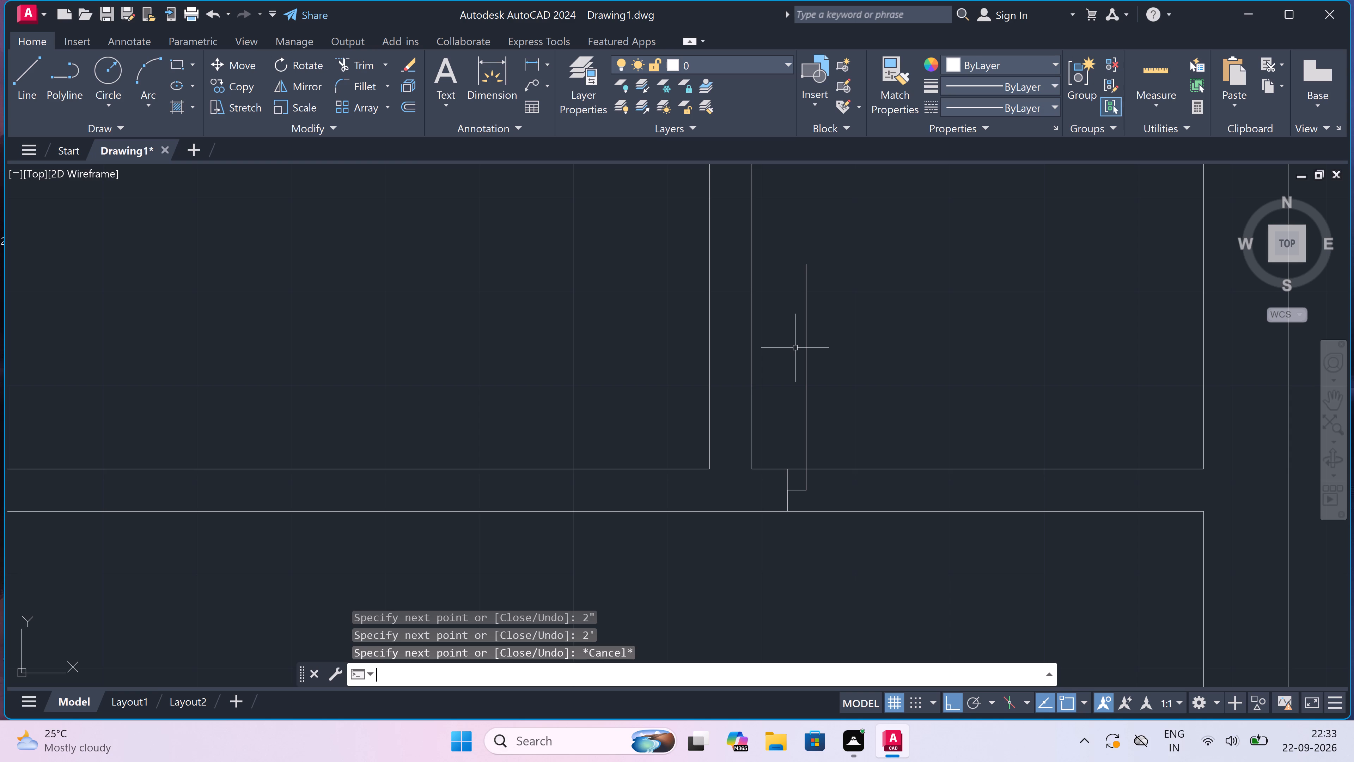
Draw the opposite door jamb across the partition at the midpoint of the small top-right room's bottom edge, with a 2" line leftward from the jamb's midpoint.
{"action": "key", "text": "space"}
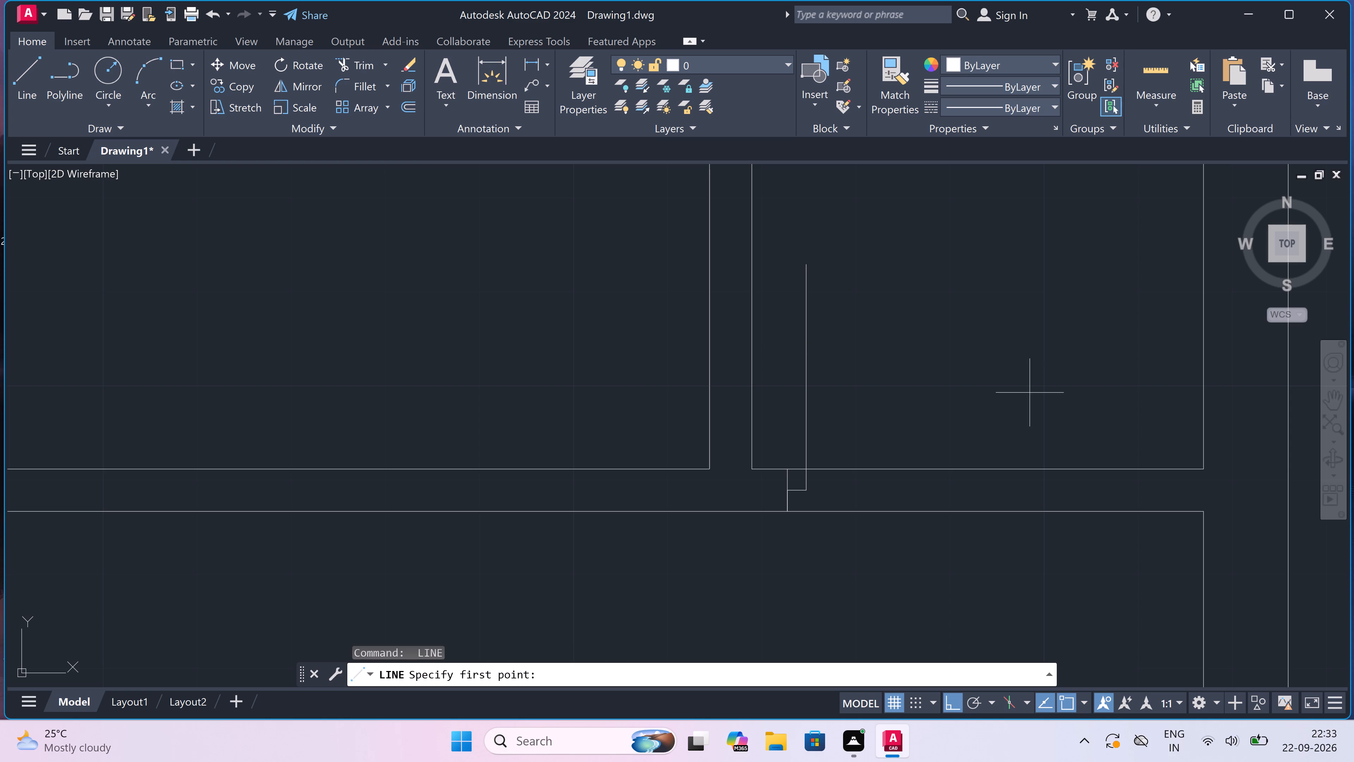
{"action": "left_click", "coordinate": [983, 467]}
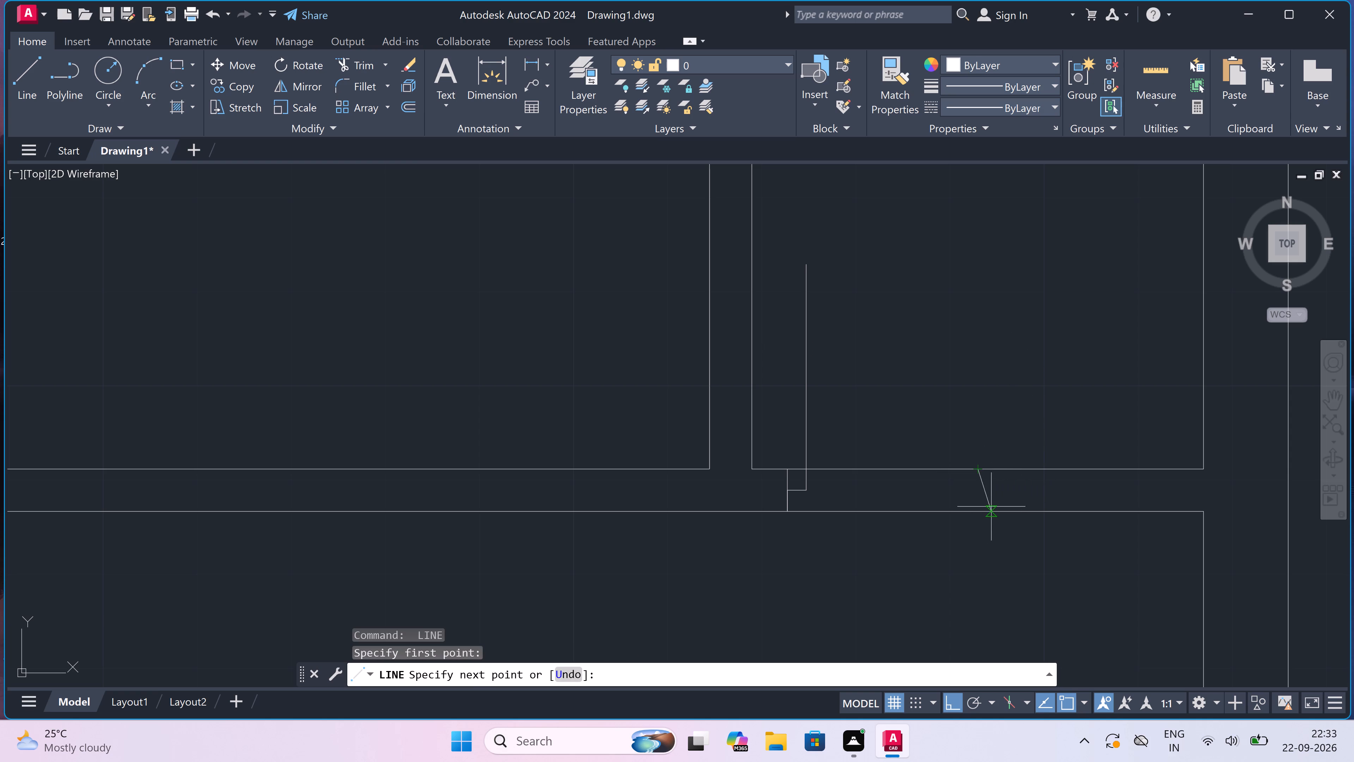
{"action": "left_click", "coordinate": [977, 512]}
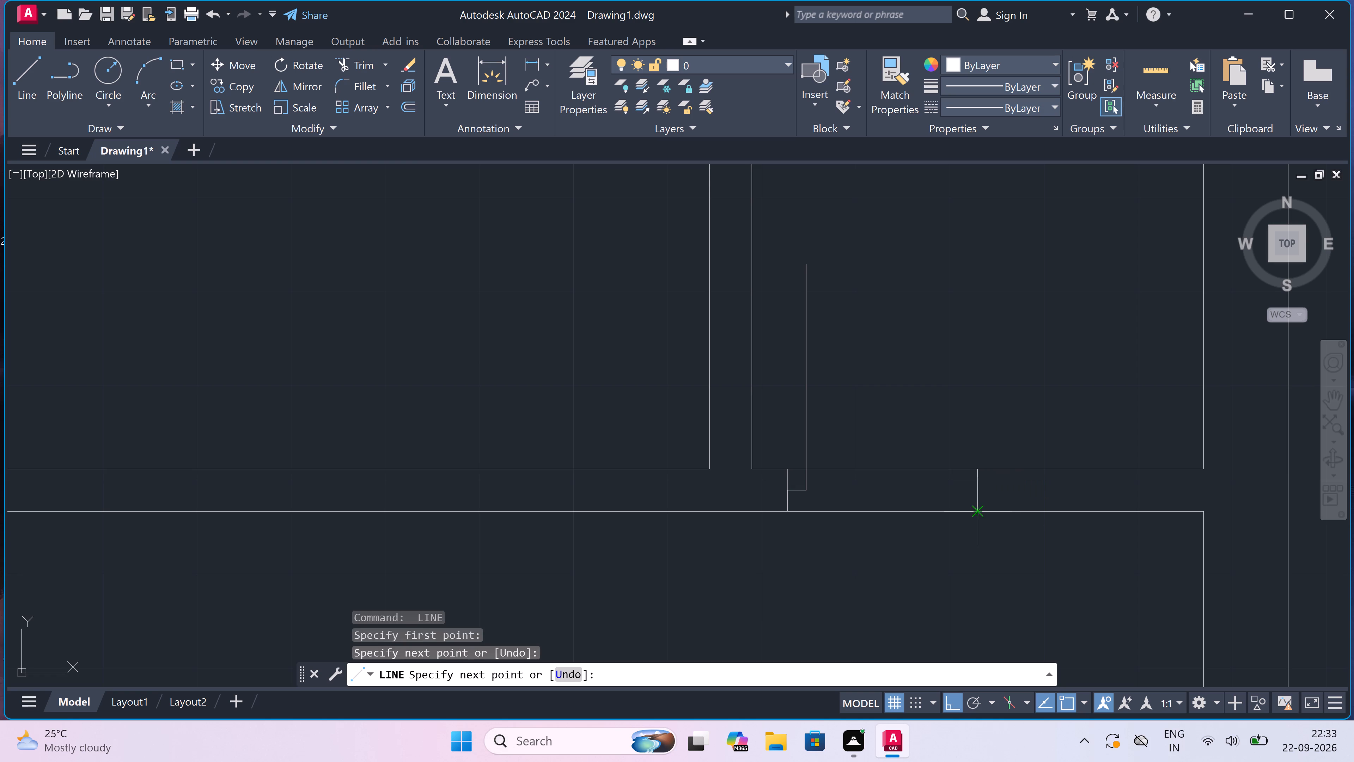
{"action": "left_click", "coordinate": [976, 491]}
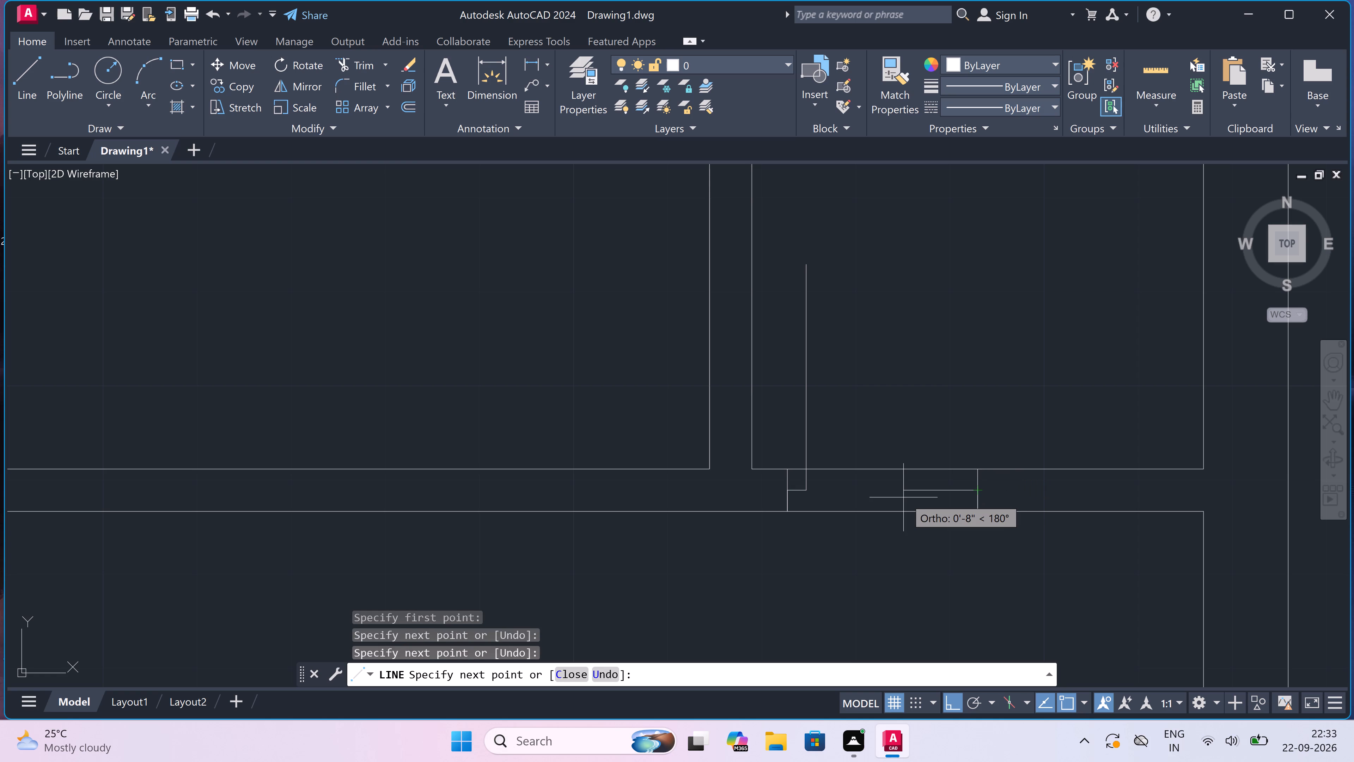
{"action": "key", "text": "2"}
{"action": "type", "text": "\""}
{"action": "key", "text": "space"}
{"action": "key", "text": "Escape"}
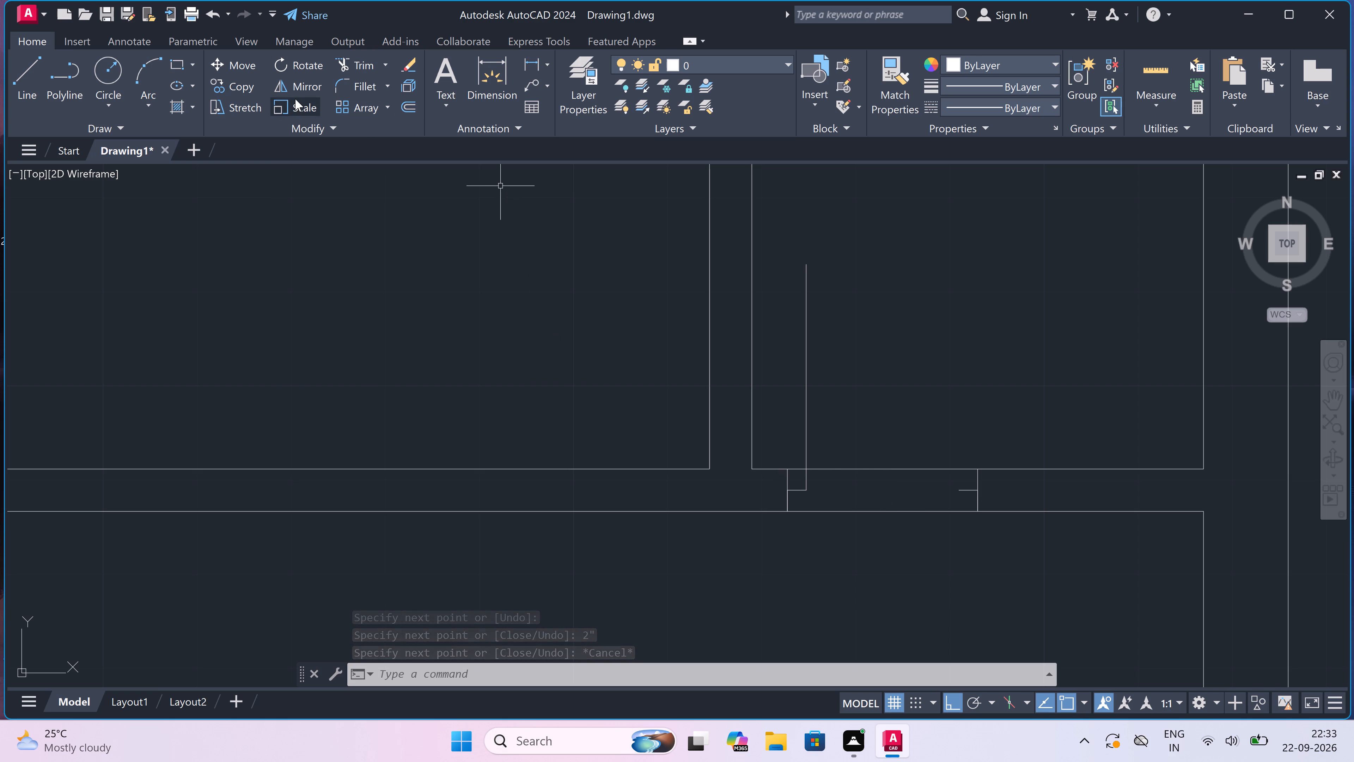
Draw the door swing with a Start, End, Direction arc from the leaf's top end to the free end of the opposite 2" line.
{"action": "left_click", "coordinate": [148, 104]}
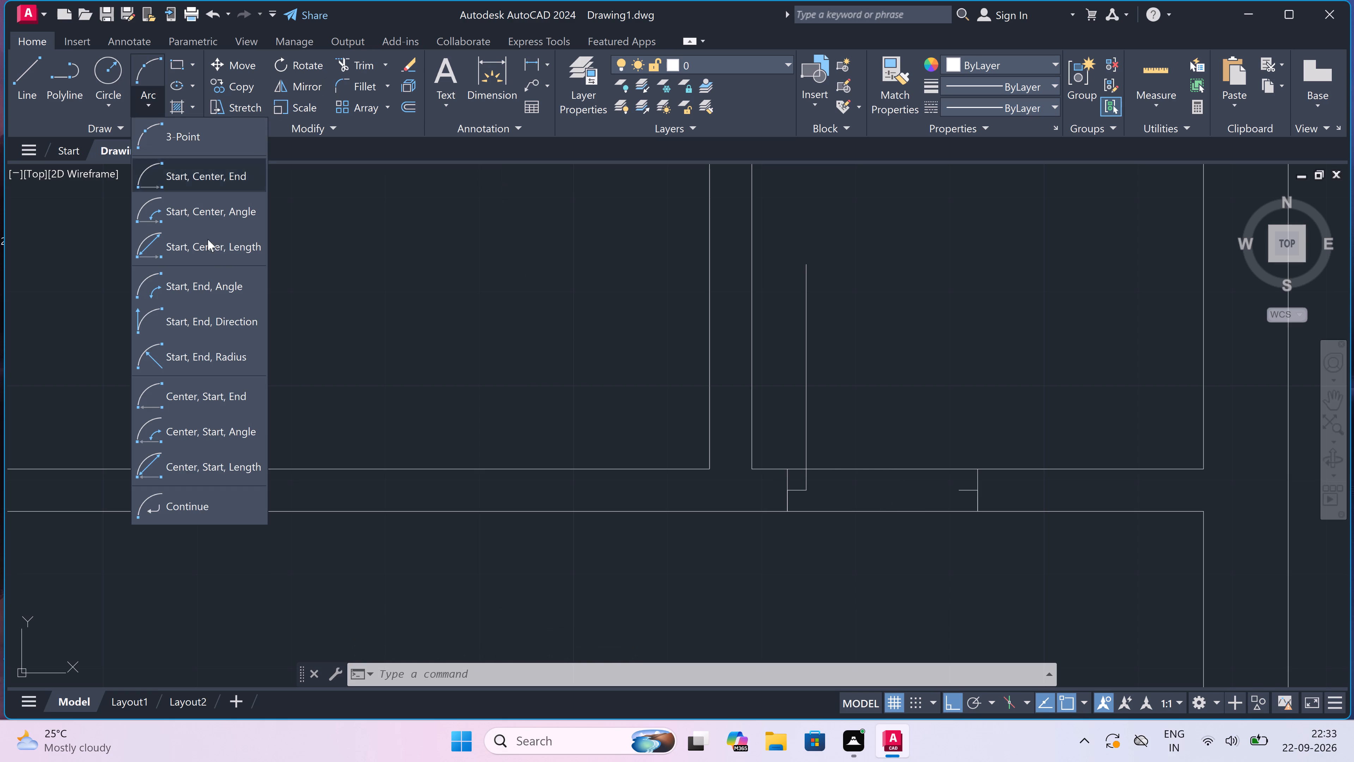
{"action": "left_click", "coordinate": [219, 318]}
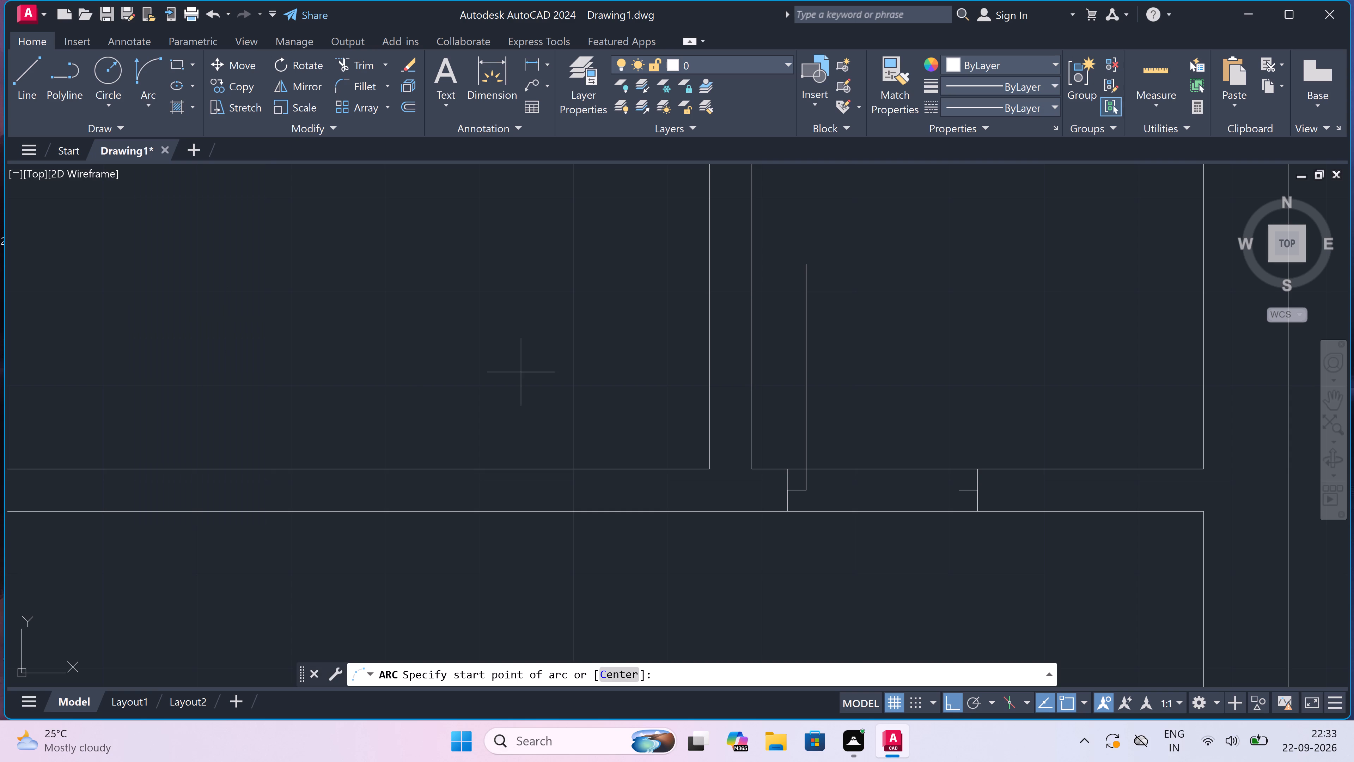
{"action": "left_click", "coordinate": [807, 264]}
{"action": "left_click", "coordinate": [955, 490]}
{"action": "left_click", "coordinate": [994, 253]}
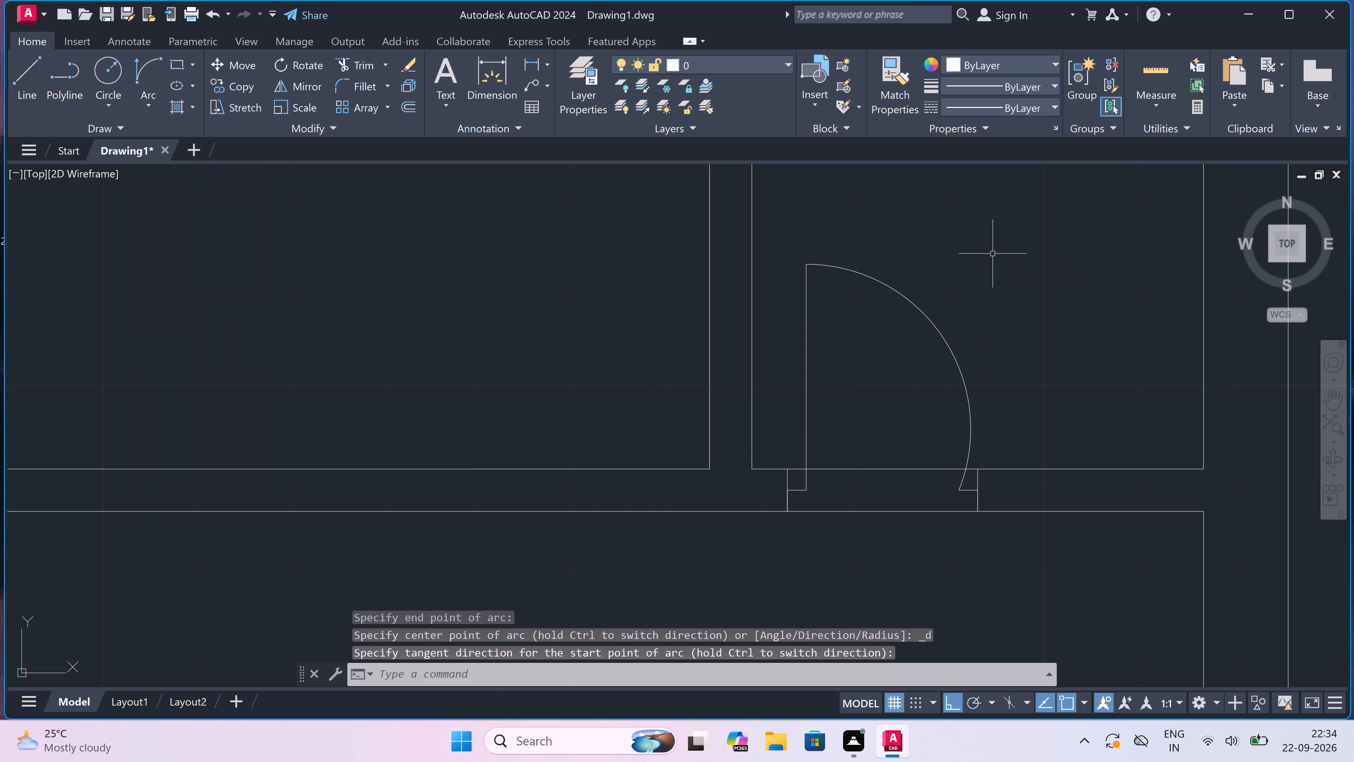
Trim both partition lines between the two jambs to open the doorway below the small top-right room.
{"action": "type", "text": "tr"}
{"action": "key", "text": "space"}
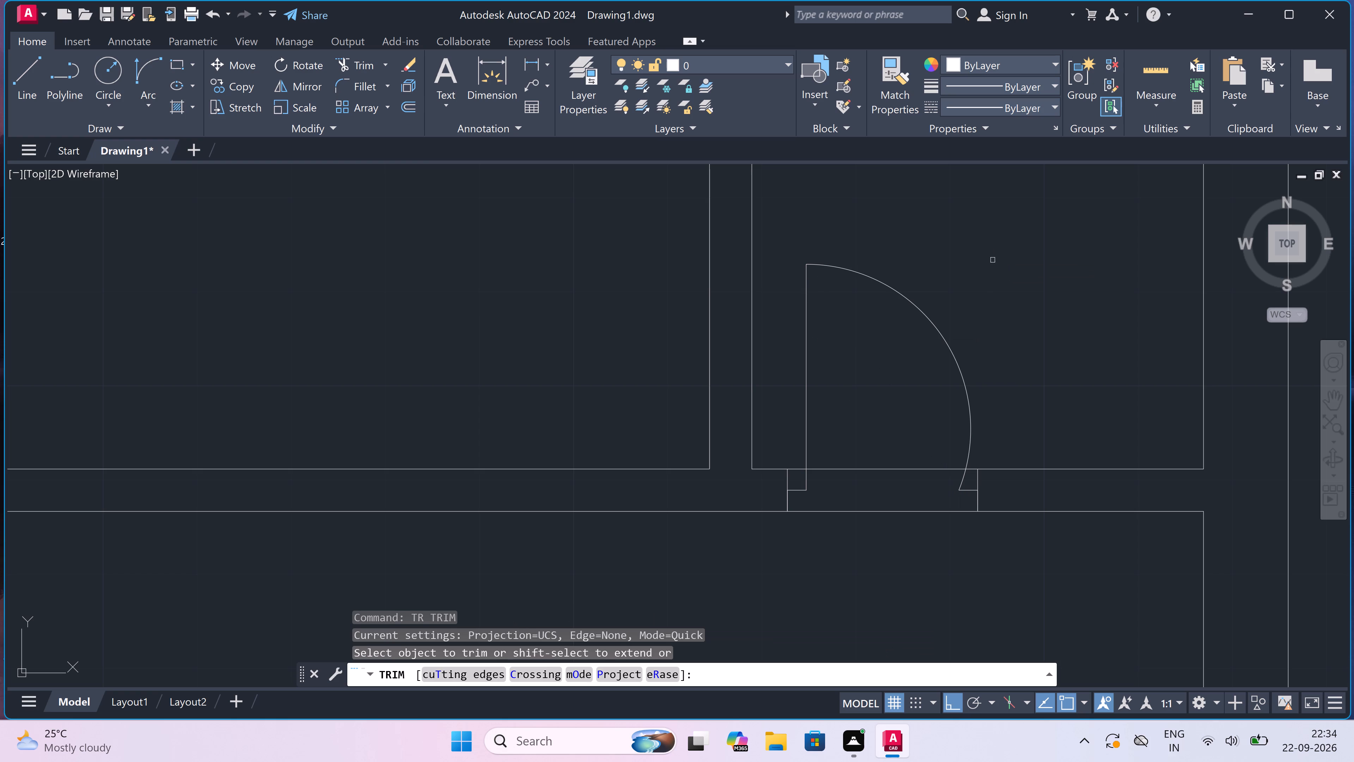
{"action": "left_click_drag", "start_coordinate": [862, 390], "coordinate": [865, 407]}
{"action": "left_click", "coordinate": [870, 543]}
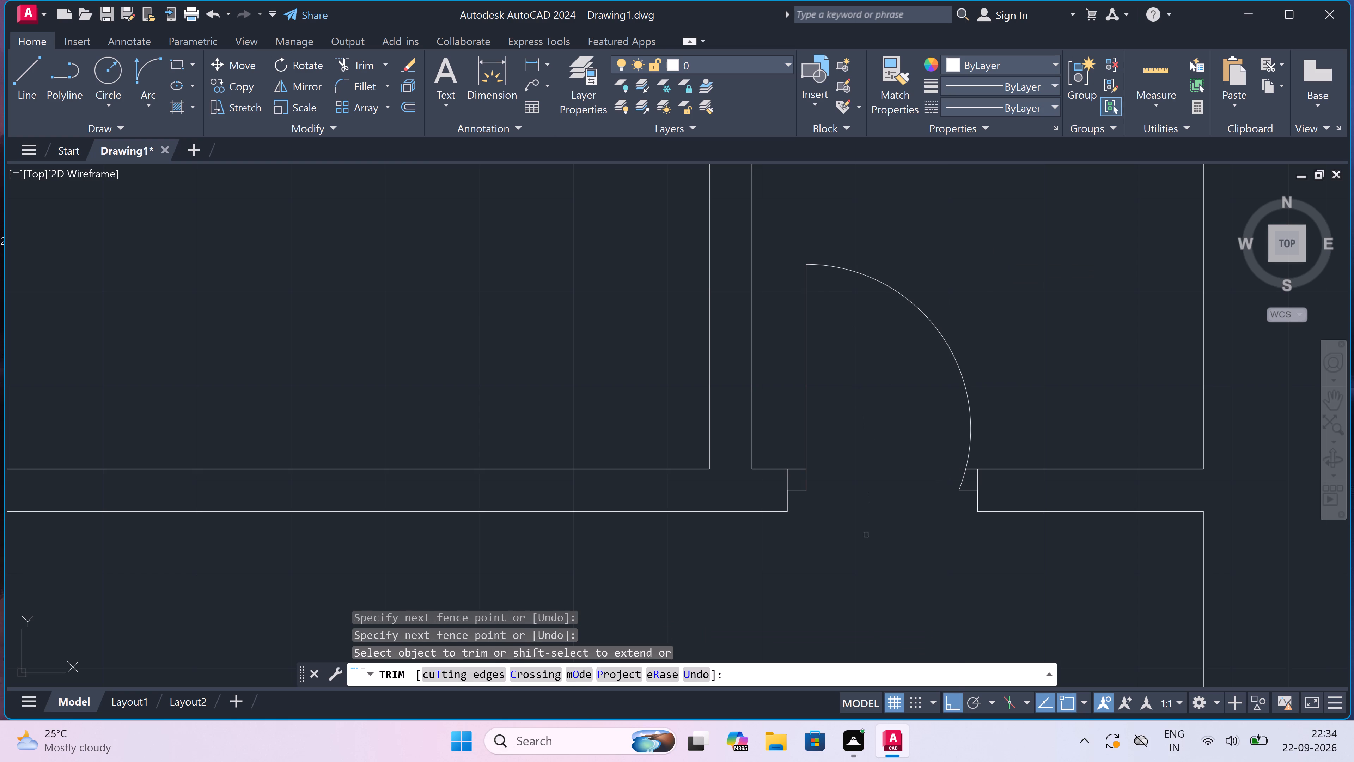
{"action": "scroll", "coordinate": [853, 513], "scroll_direction": "down", "scroll_amount": 5}
{"action": "scroll", "coordinate": [879, 431], "scroll_direction": "up", "scroll_amount": 1}
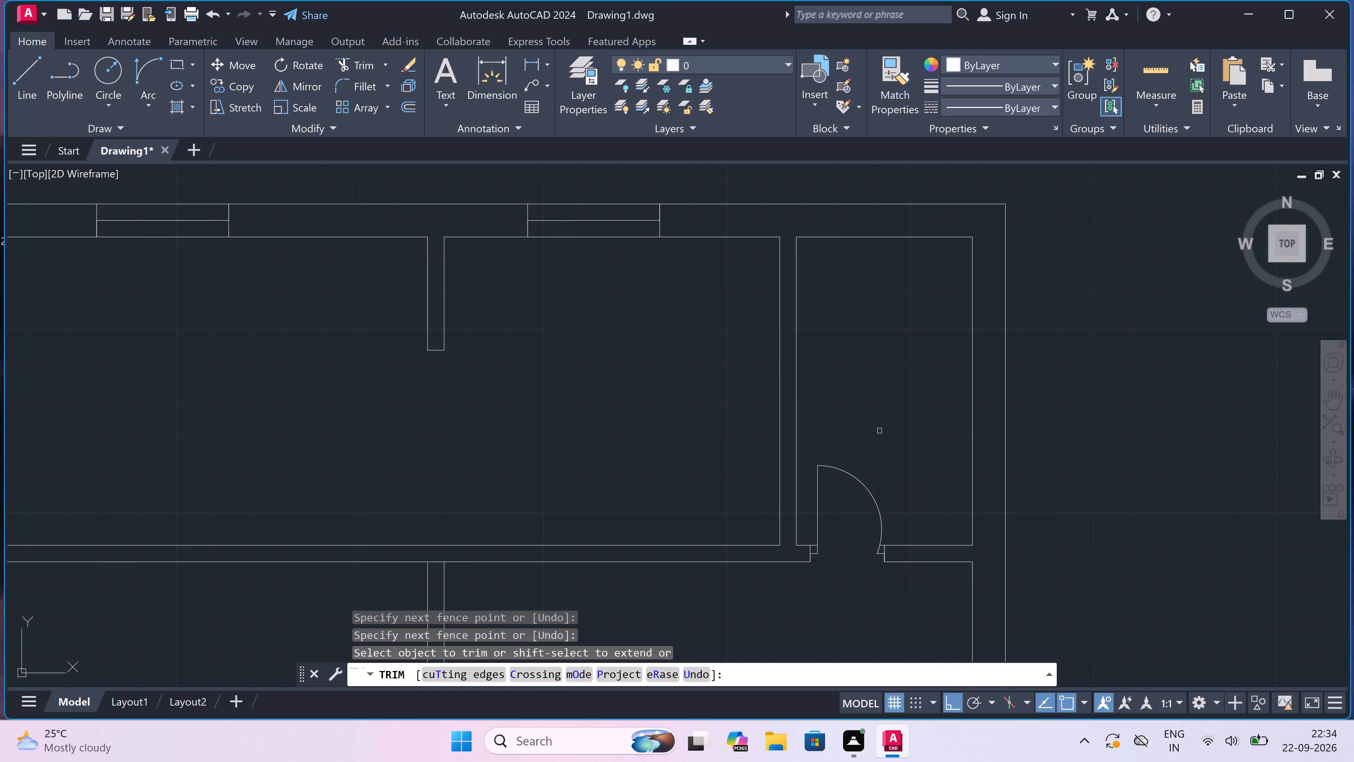
{"action": "key", "text": "Escape"}
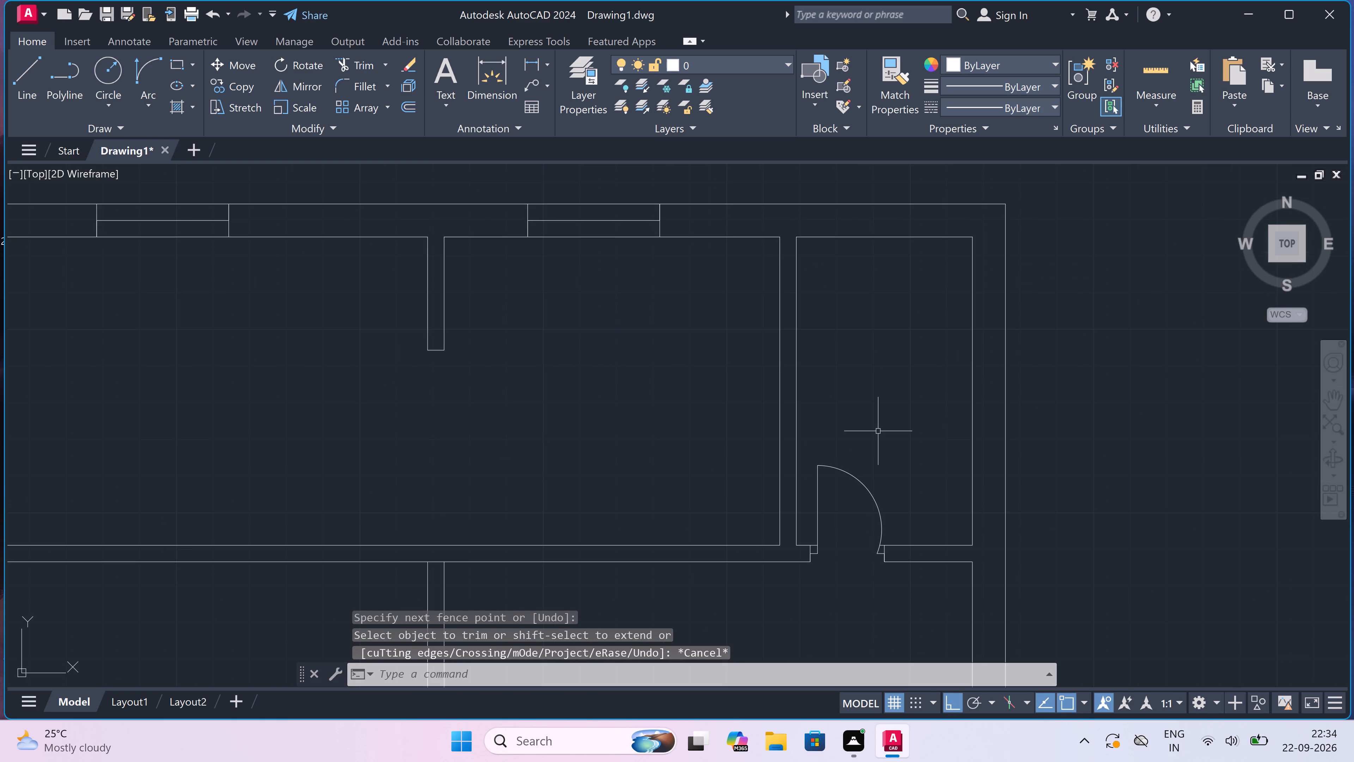
Draw a 2' window in the top outer wall above the small top-right room, with a centre line and end lines across the wall.
{"action": "type", "text": "l"}
{"action": "key", "text": "space"}
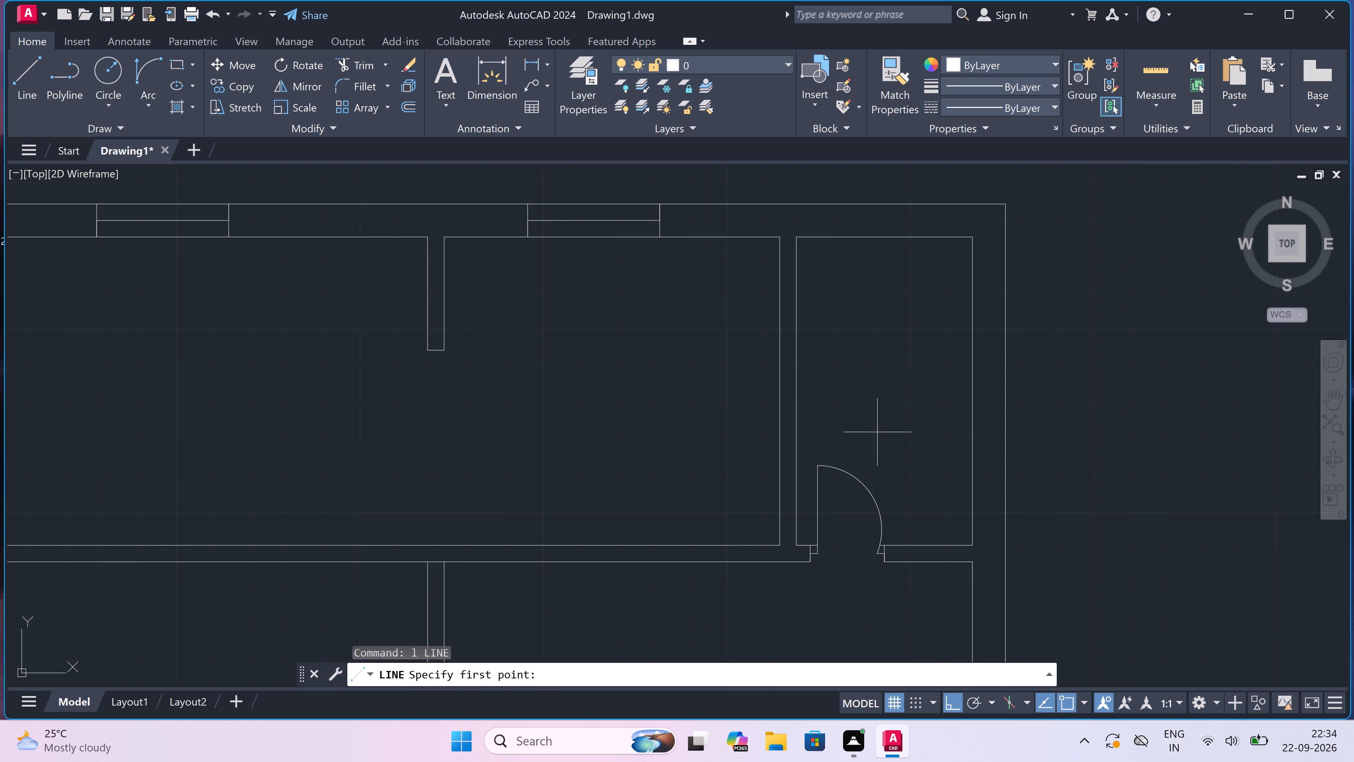
{"action": "scroll", "coordinate": [877, 432], "scroll_direction": "down", "scroll_amount": 3}
{"action": "scroll", "coordinate": [879, 375], "scroll_direction": "up", "scroll_amount": 3}
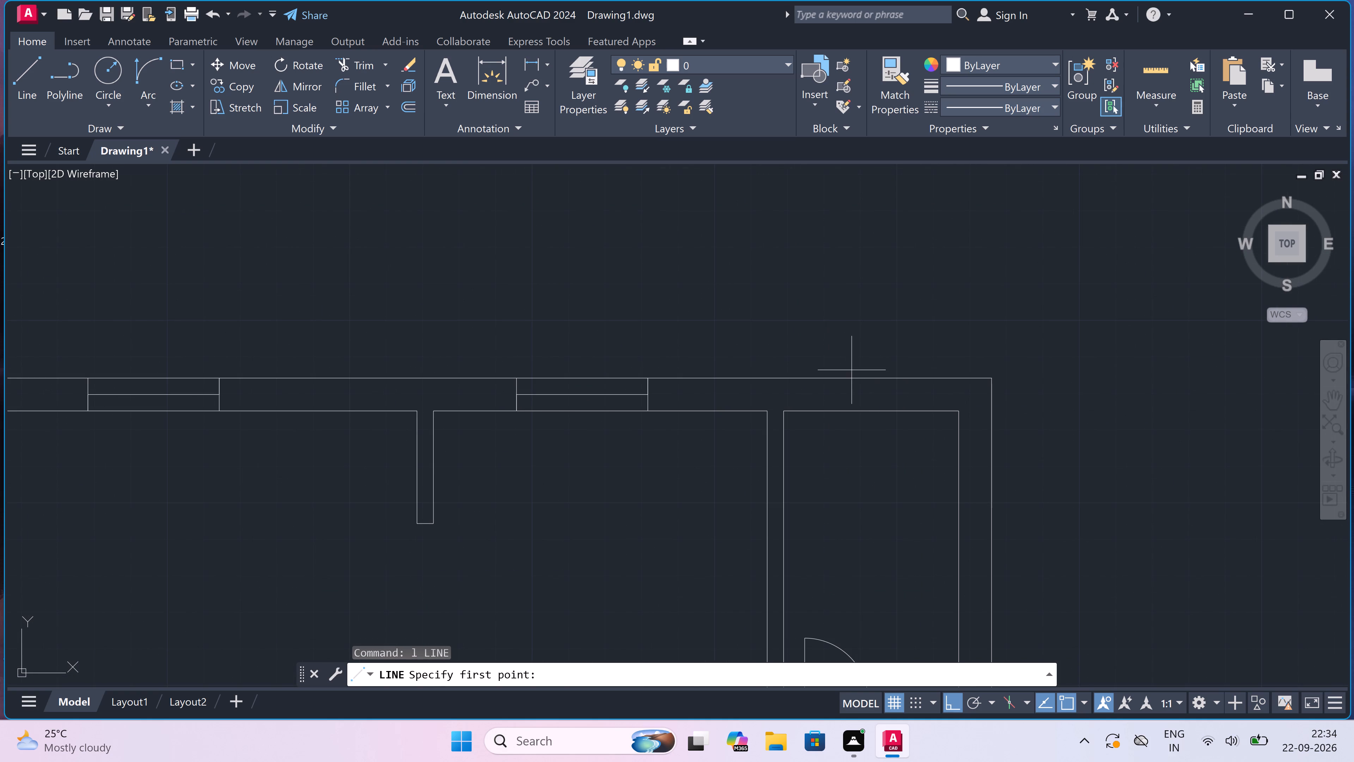
{"action": "scroll", "coordinate": [829, 364], "scroll_direction": "up", "scroll_amount": 1}
{"action": "left_click", "coordinate": [821, 385]}
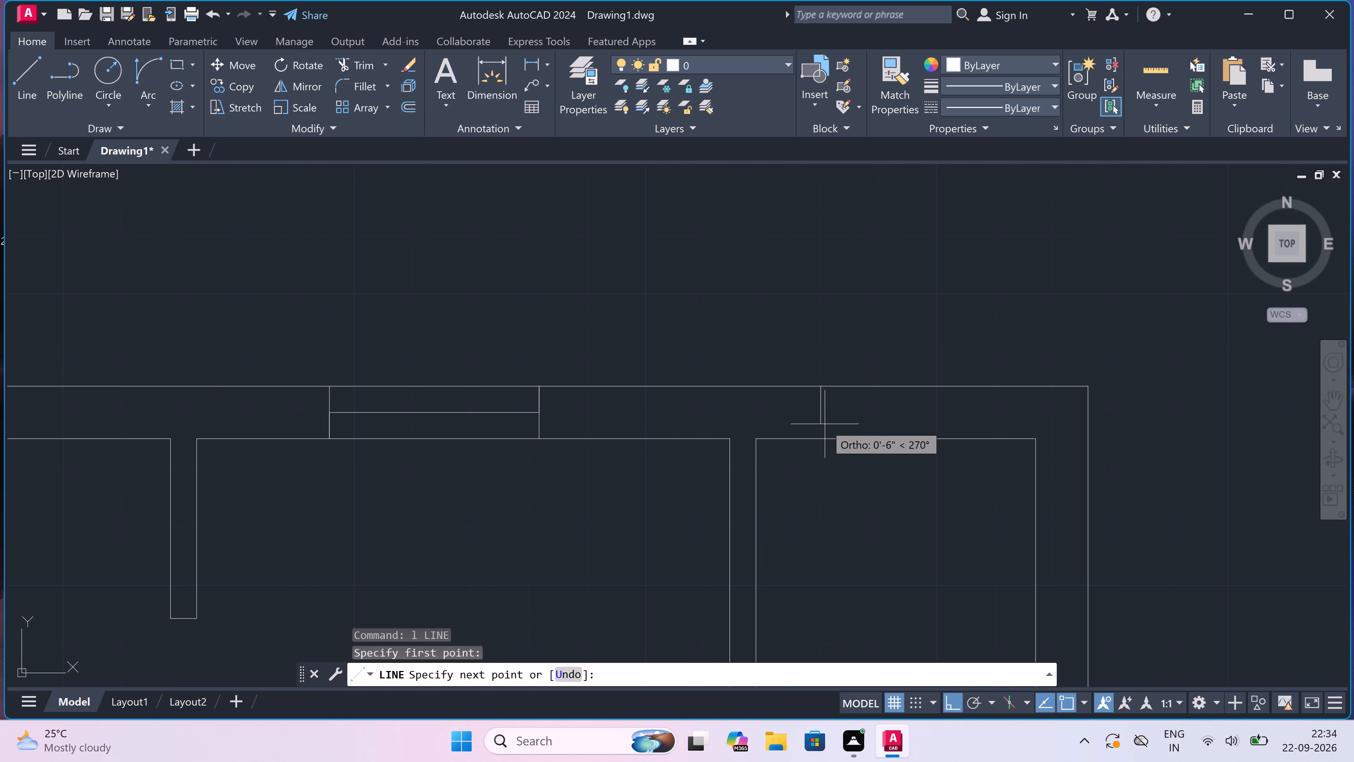
{"action": "left_click", "coordinate": [821, 436]}
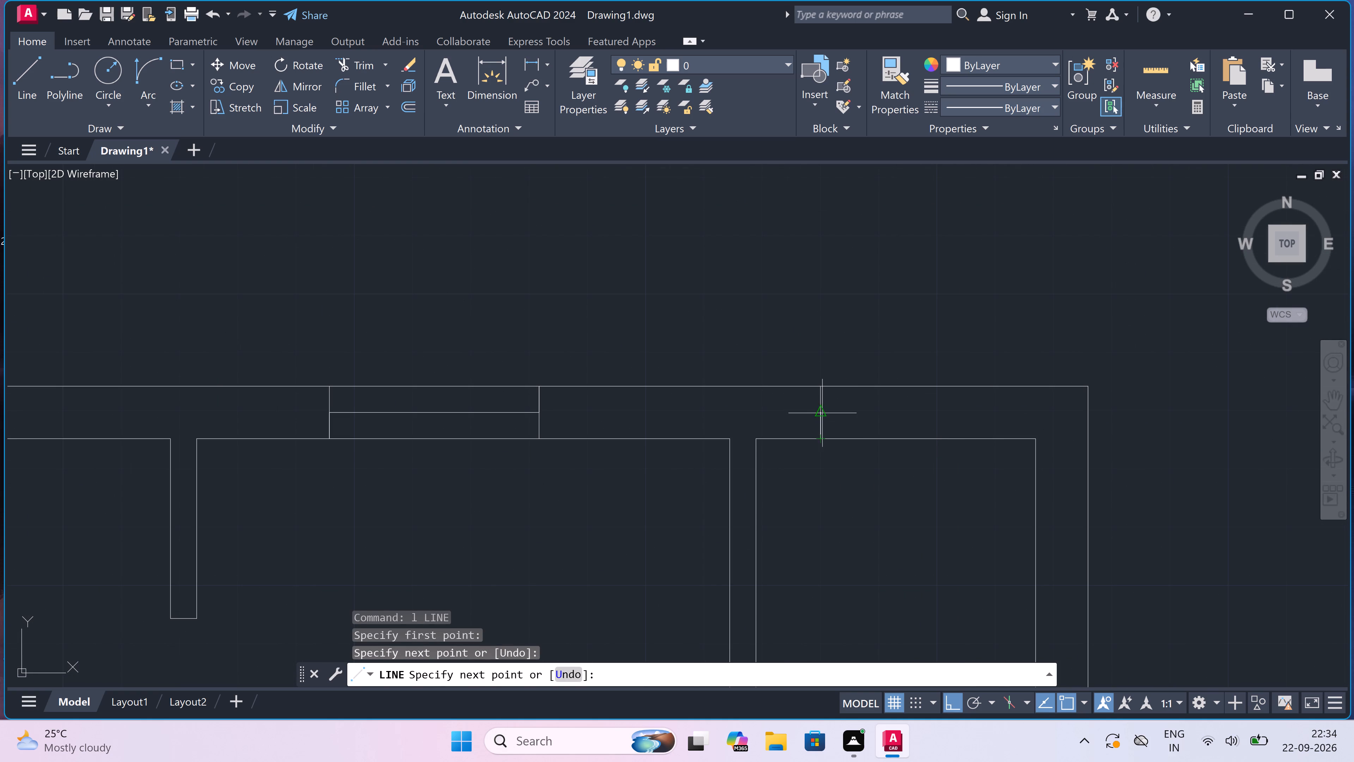
{"action": "left_click_drag", "start_coordinate": [822, 412], "coordinate": [830, 413]}
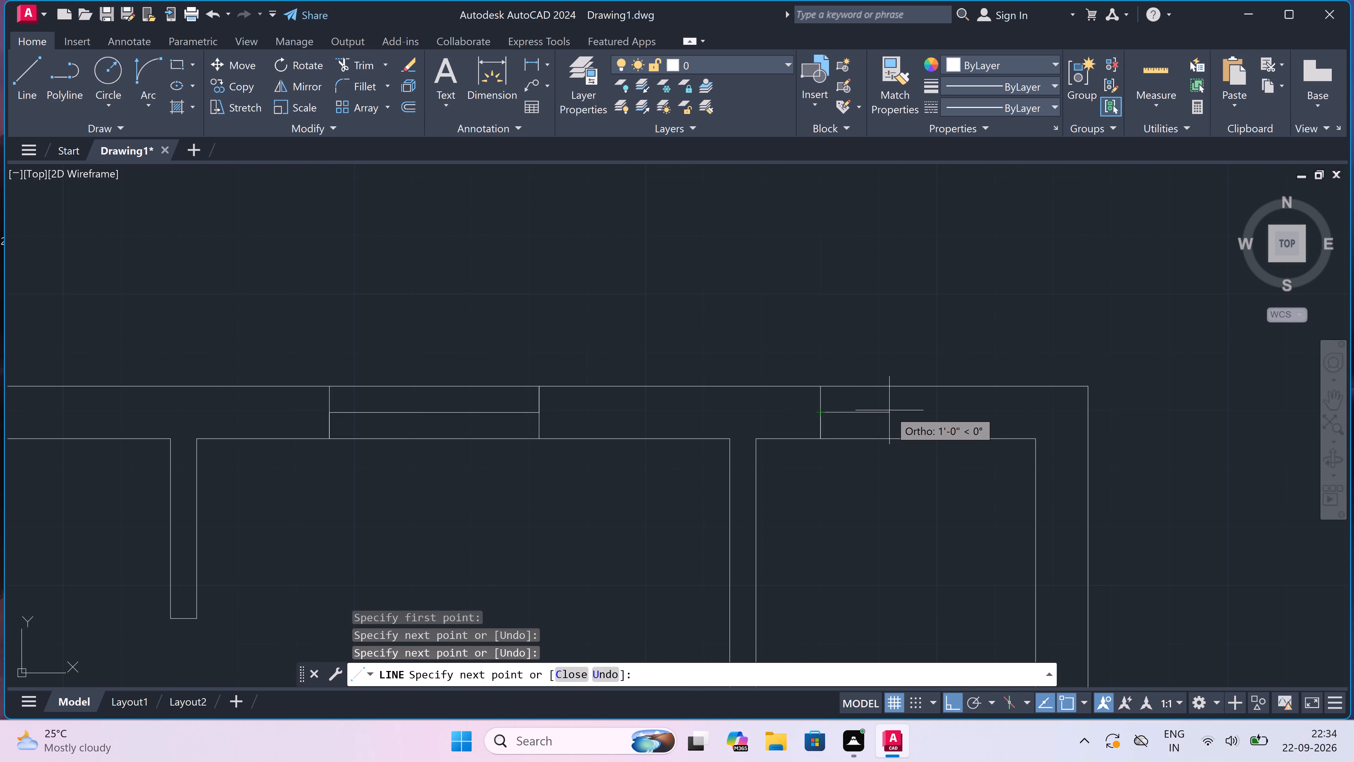
{"action": "key", "text": "2"}
{"action": "type", "text": "'"}
{"action": "key", "text": "space"}
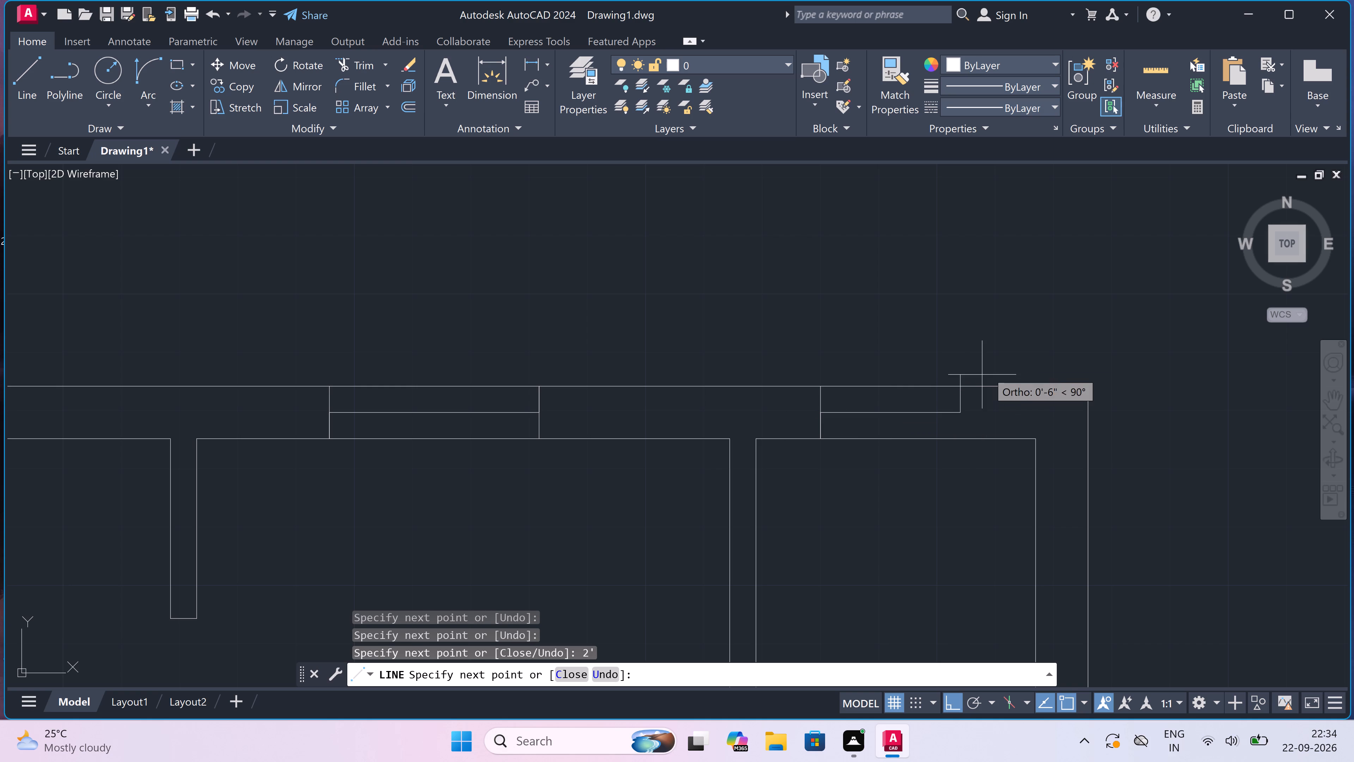
{"action": "left_click", "coordinate": [963, 382]}
{"action": "left_click", "coordinate": [957, 439]}
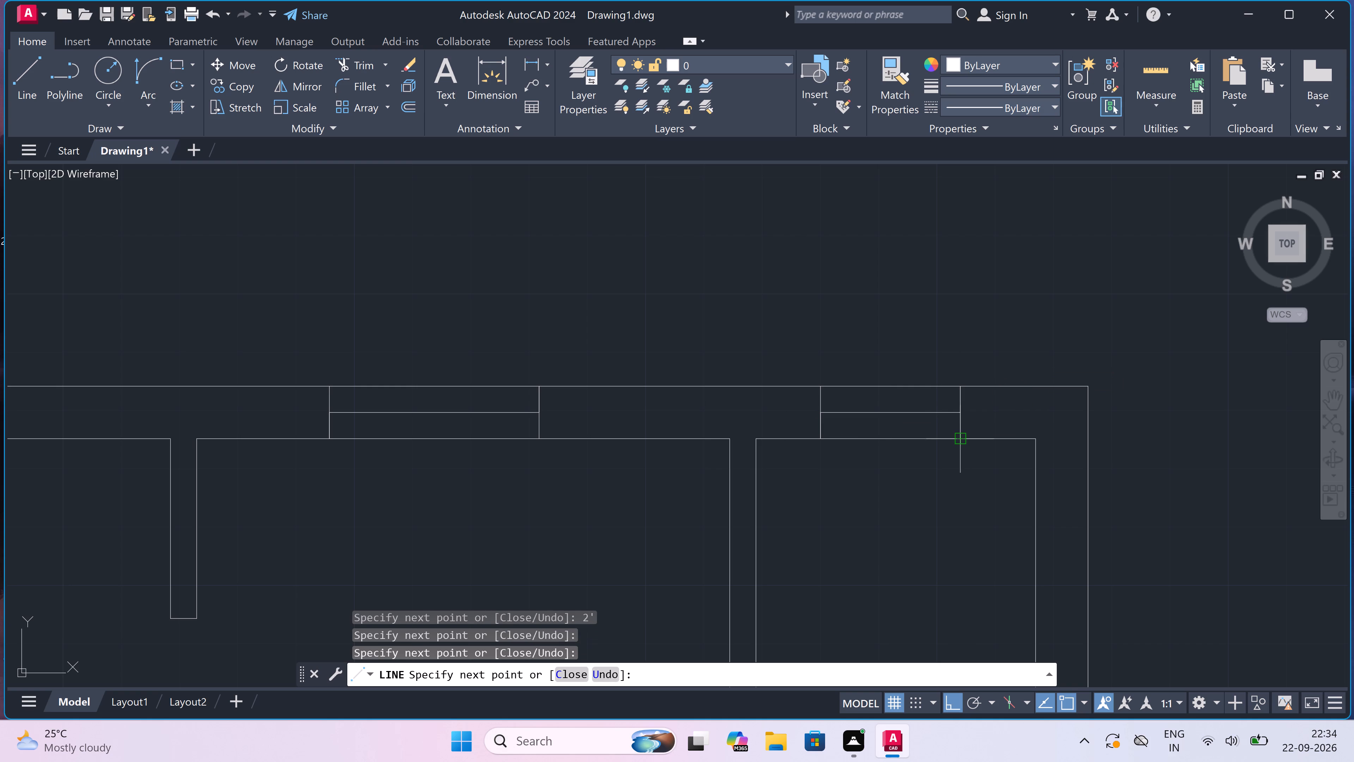
{"action": "key", "text": "Escape"}
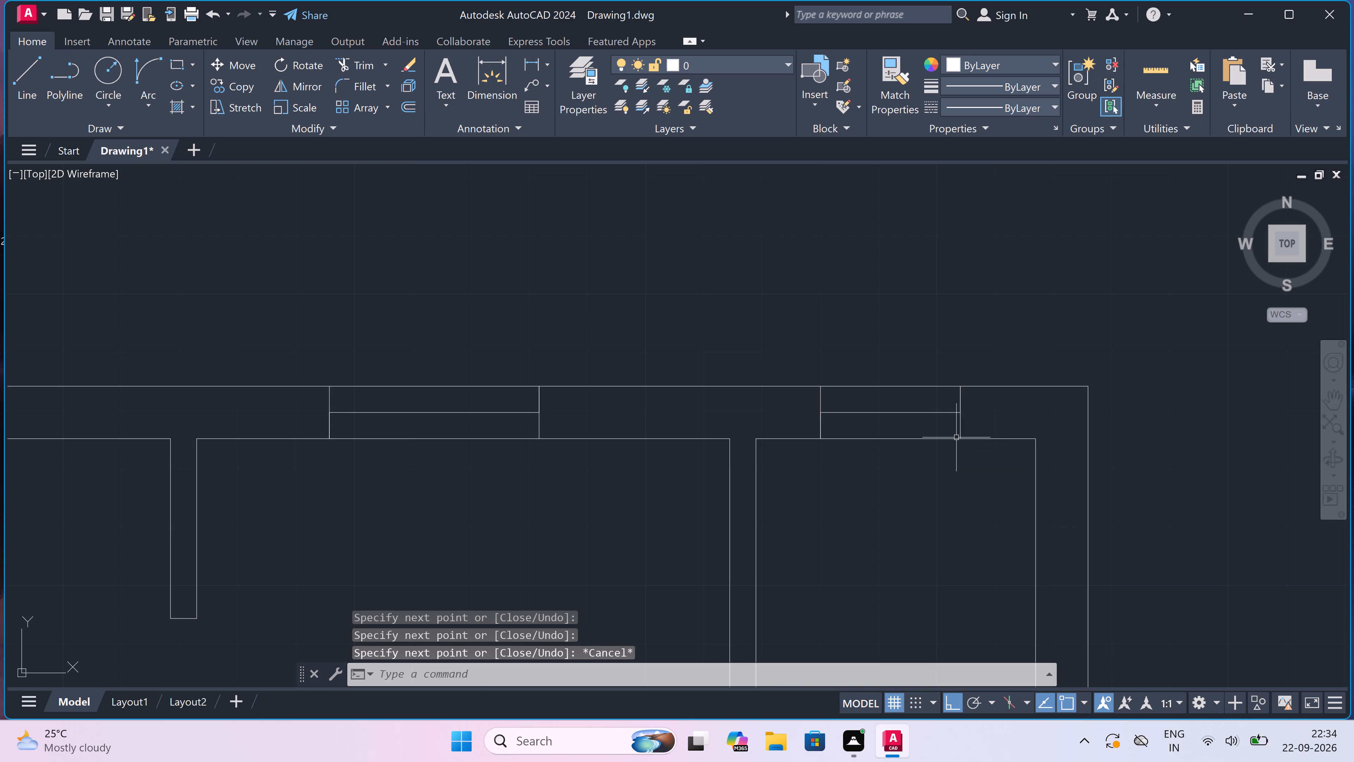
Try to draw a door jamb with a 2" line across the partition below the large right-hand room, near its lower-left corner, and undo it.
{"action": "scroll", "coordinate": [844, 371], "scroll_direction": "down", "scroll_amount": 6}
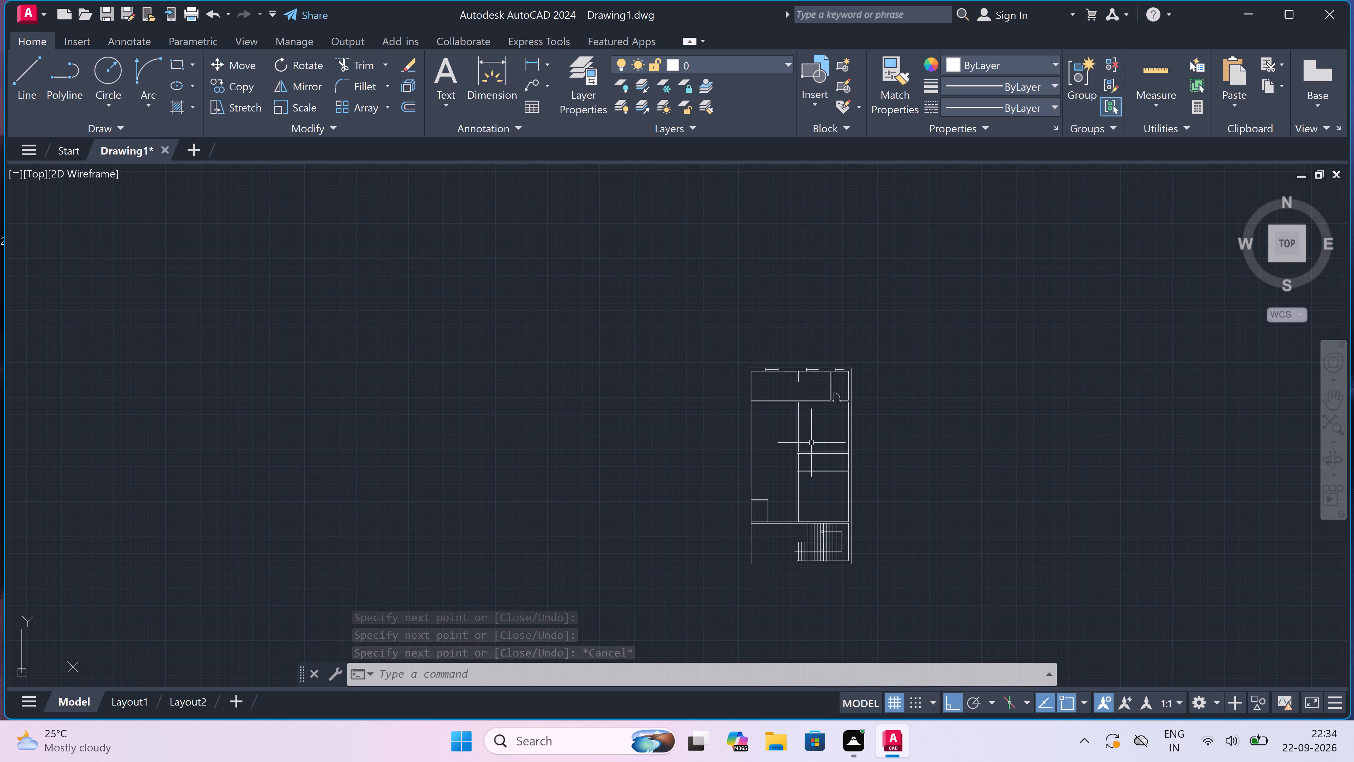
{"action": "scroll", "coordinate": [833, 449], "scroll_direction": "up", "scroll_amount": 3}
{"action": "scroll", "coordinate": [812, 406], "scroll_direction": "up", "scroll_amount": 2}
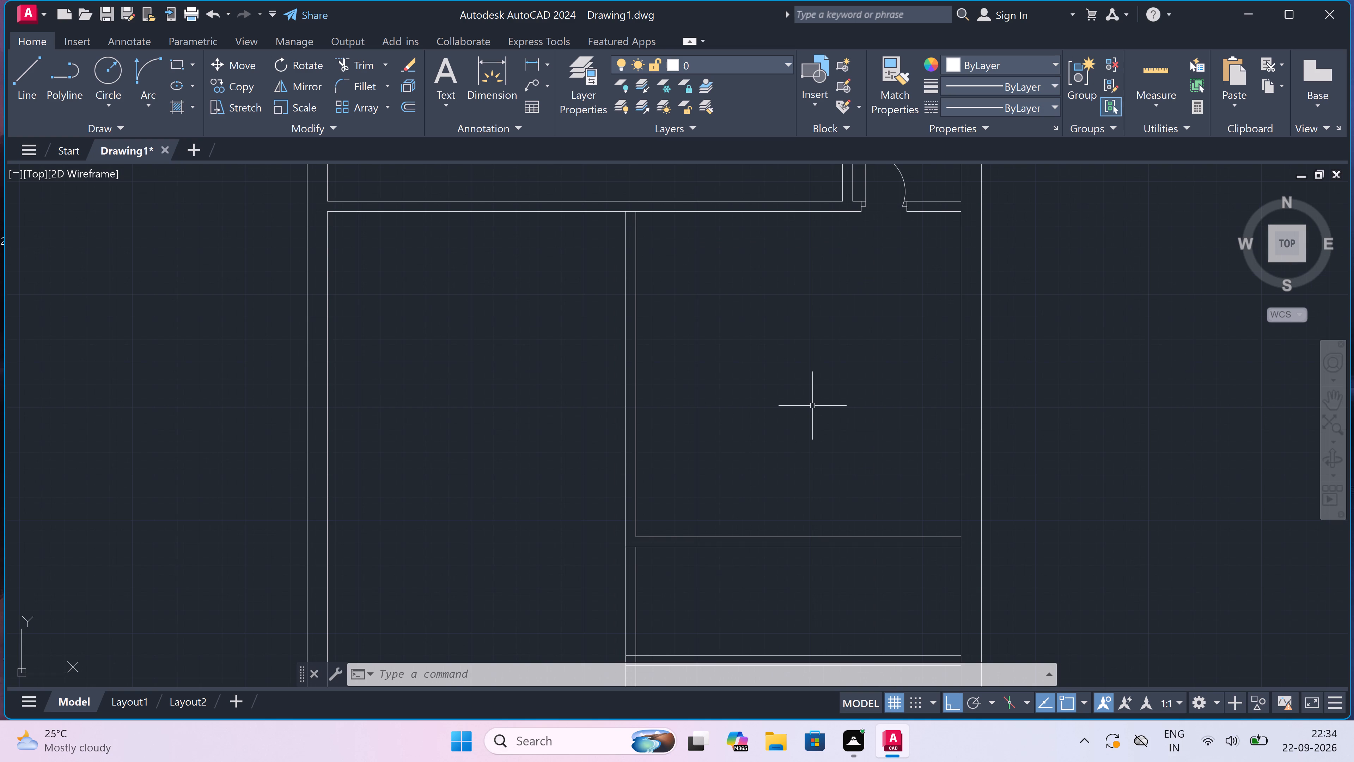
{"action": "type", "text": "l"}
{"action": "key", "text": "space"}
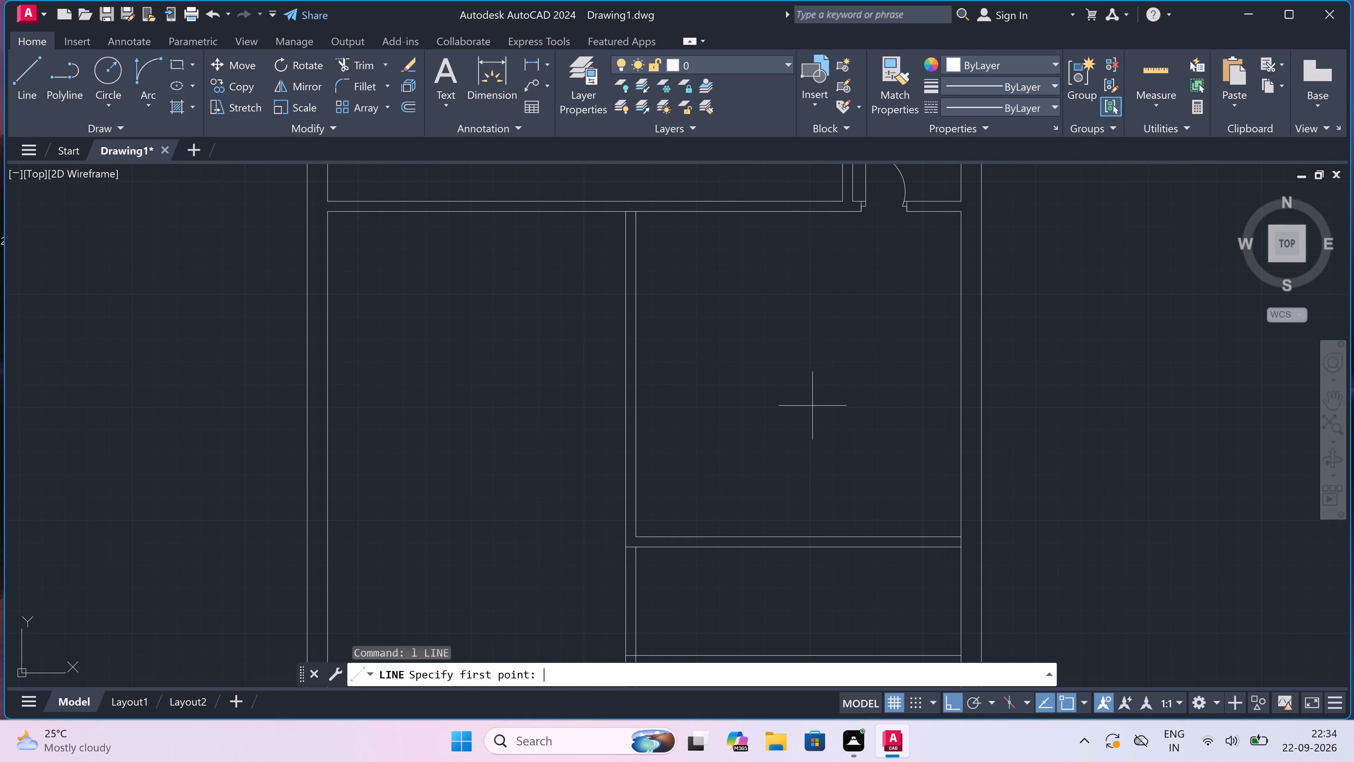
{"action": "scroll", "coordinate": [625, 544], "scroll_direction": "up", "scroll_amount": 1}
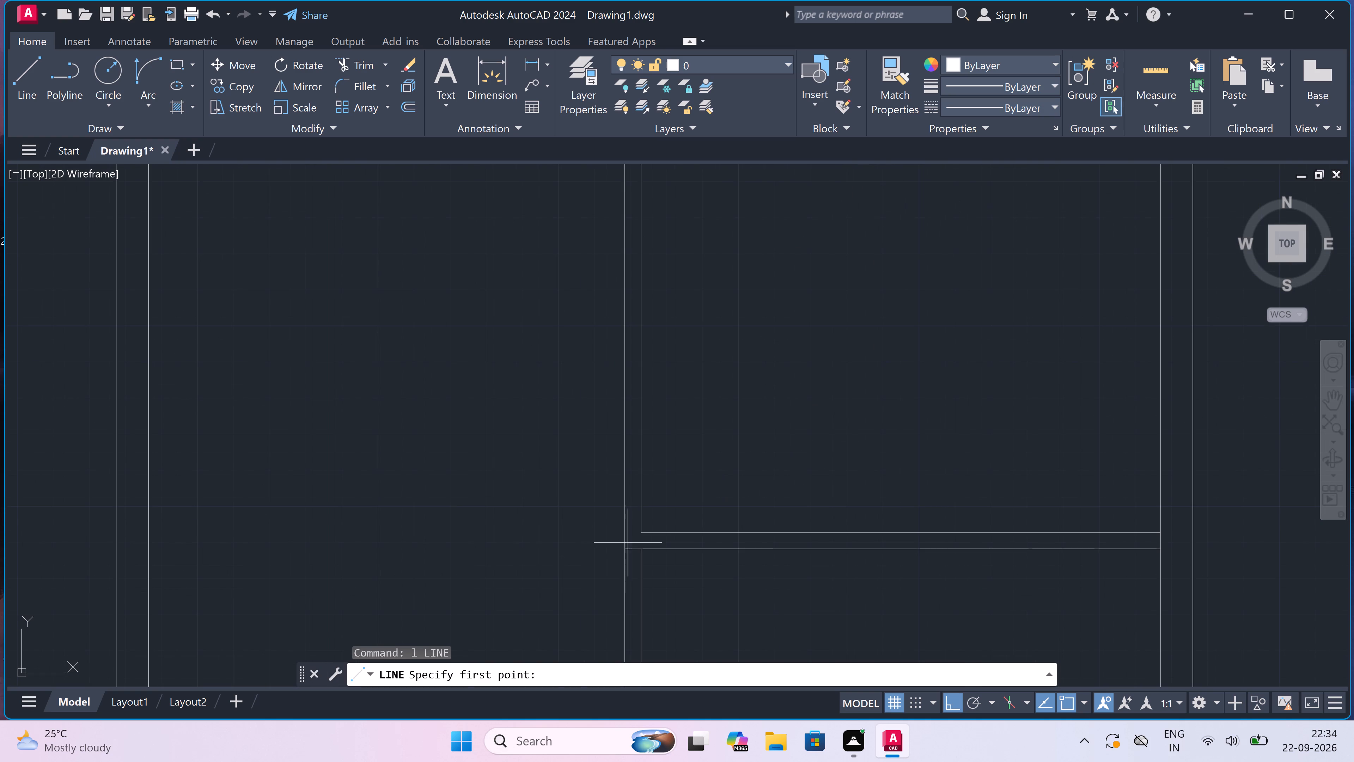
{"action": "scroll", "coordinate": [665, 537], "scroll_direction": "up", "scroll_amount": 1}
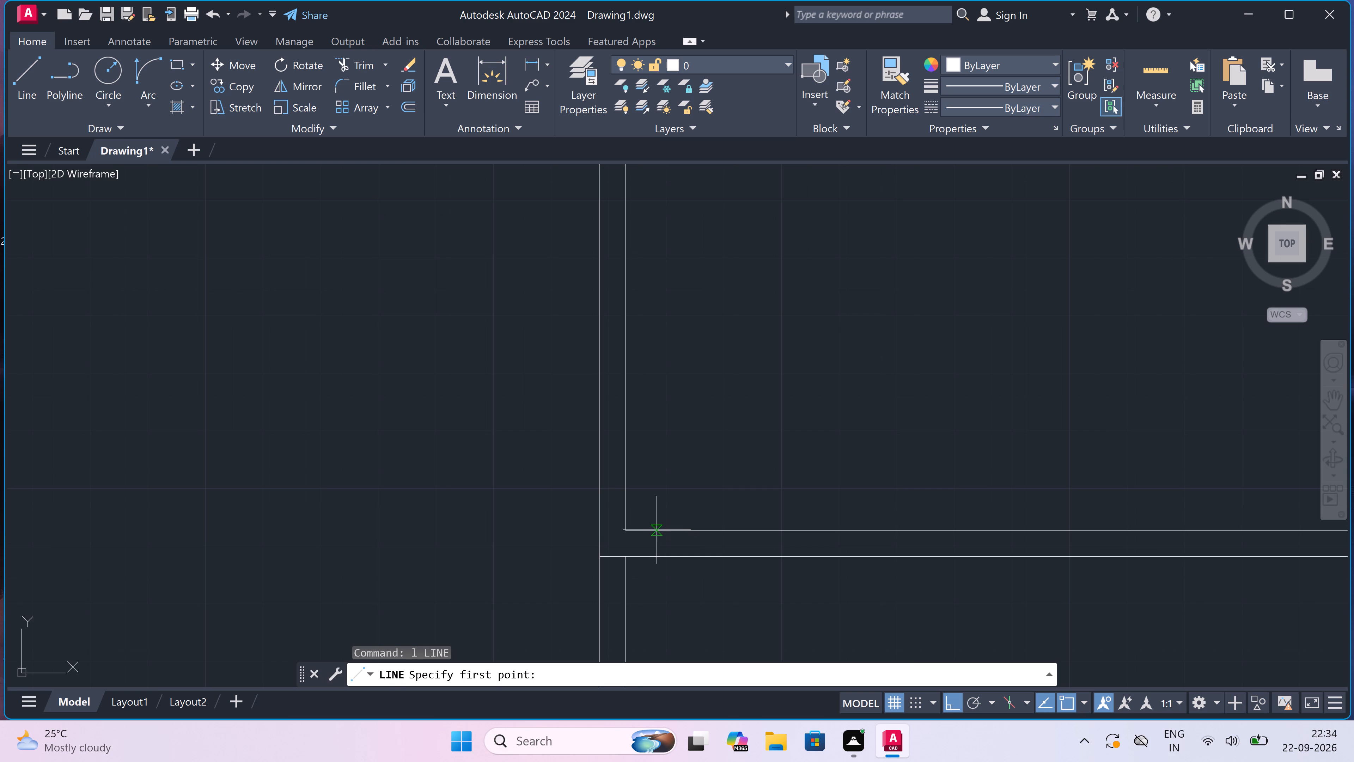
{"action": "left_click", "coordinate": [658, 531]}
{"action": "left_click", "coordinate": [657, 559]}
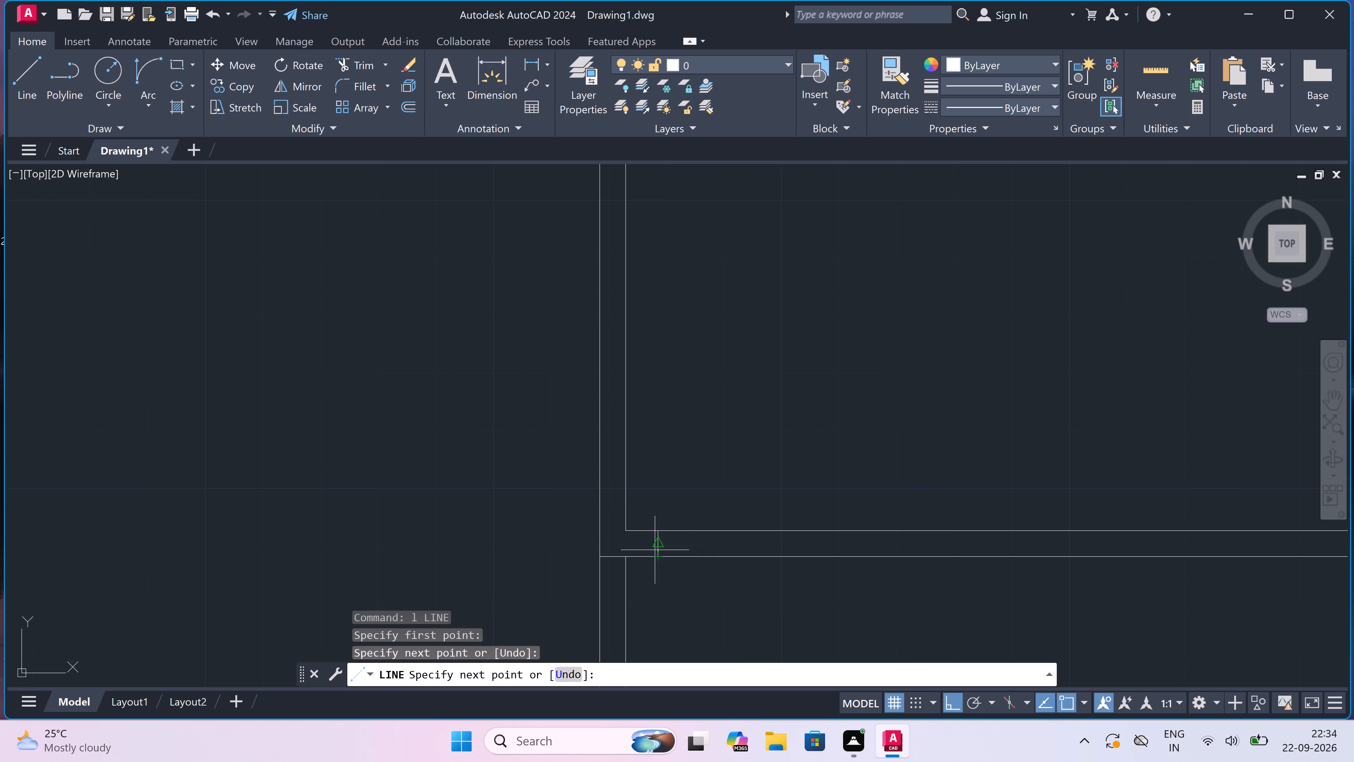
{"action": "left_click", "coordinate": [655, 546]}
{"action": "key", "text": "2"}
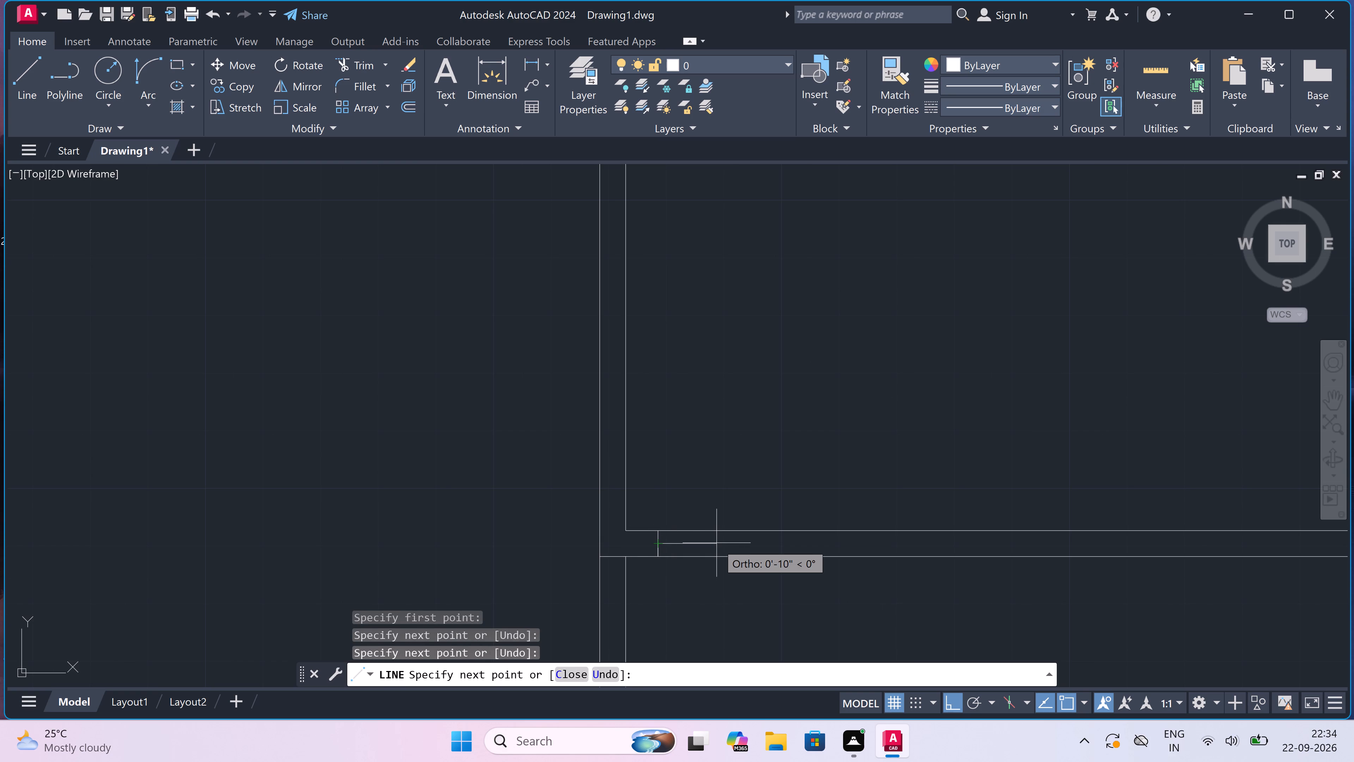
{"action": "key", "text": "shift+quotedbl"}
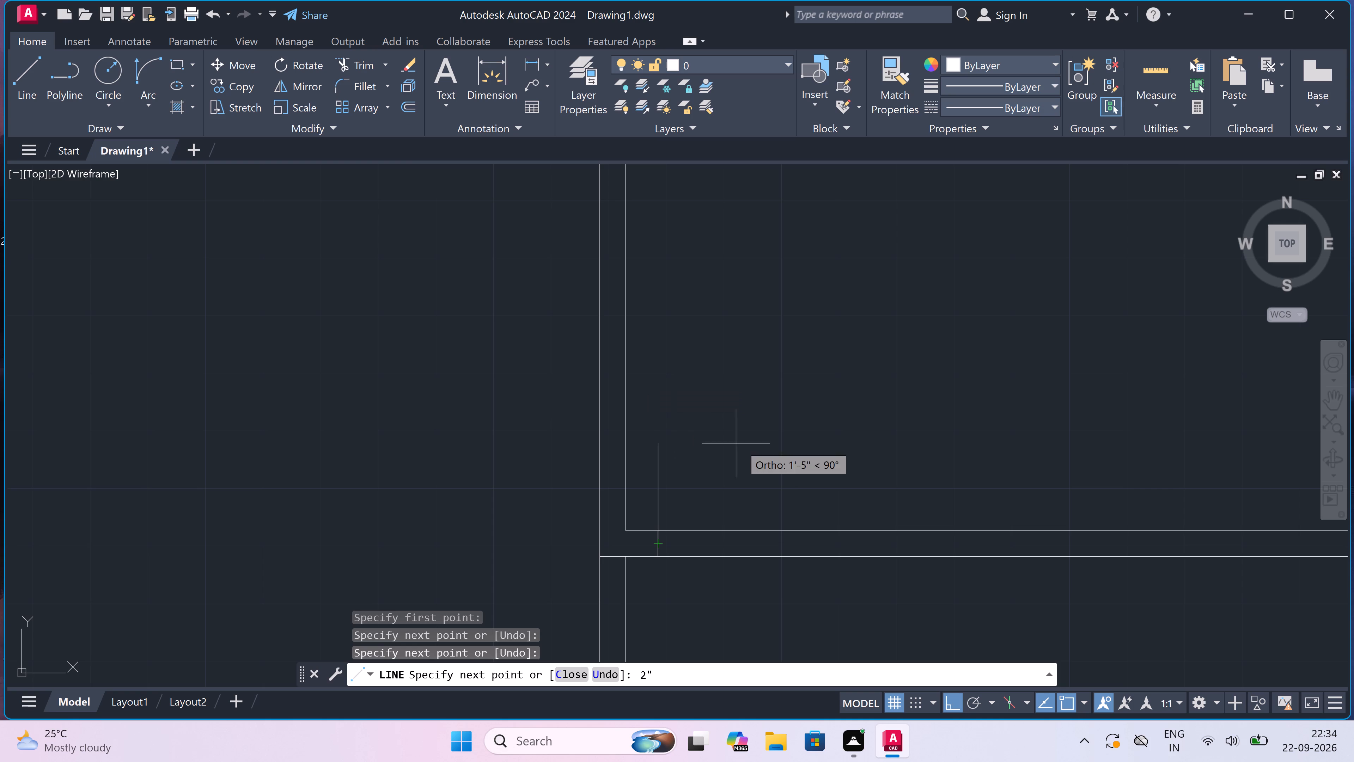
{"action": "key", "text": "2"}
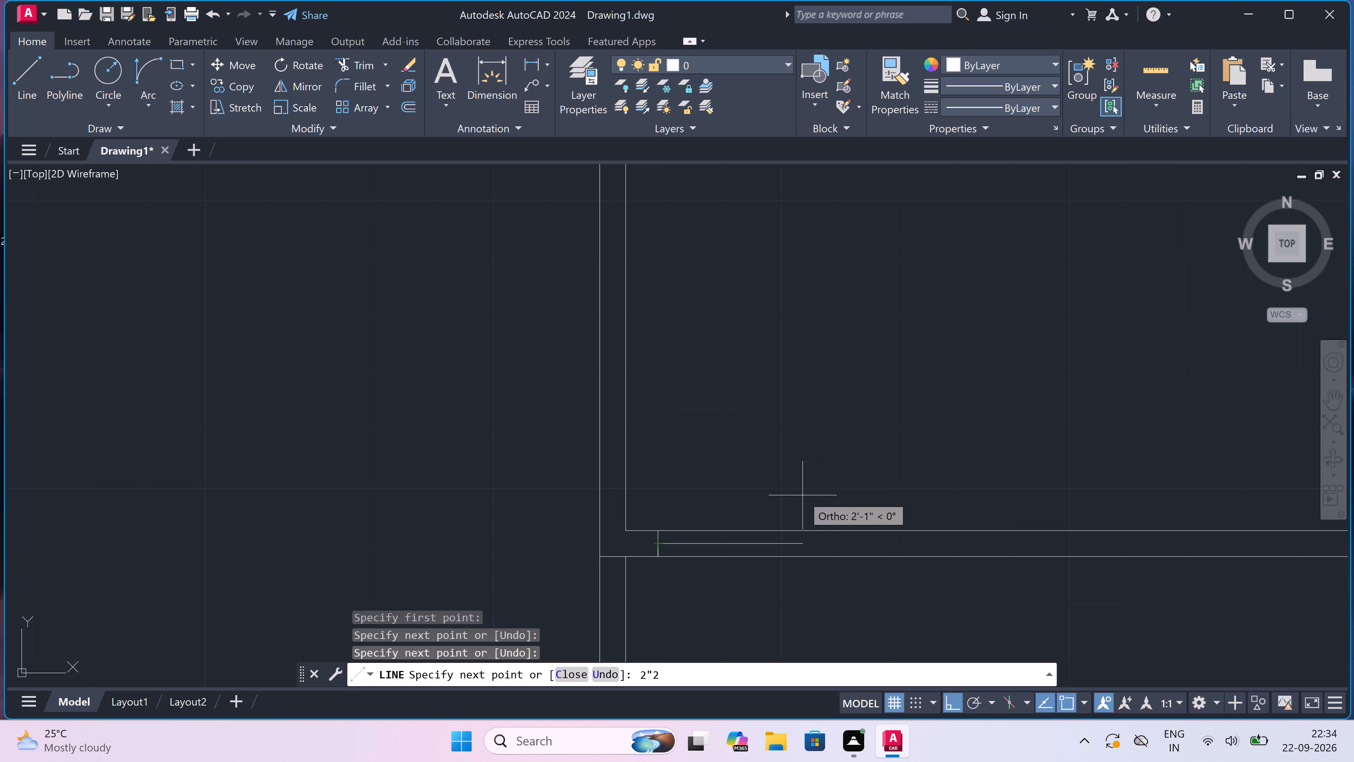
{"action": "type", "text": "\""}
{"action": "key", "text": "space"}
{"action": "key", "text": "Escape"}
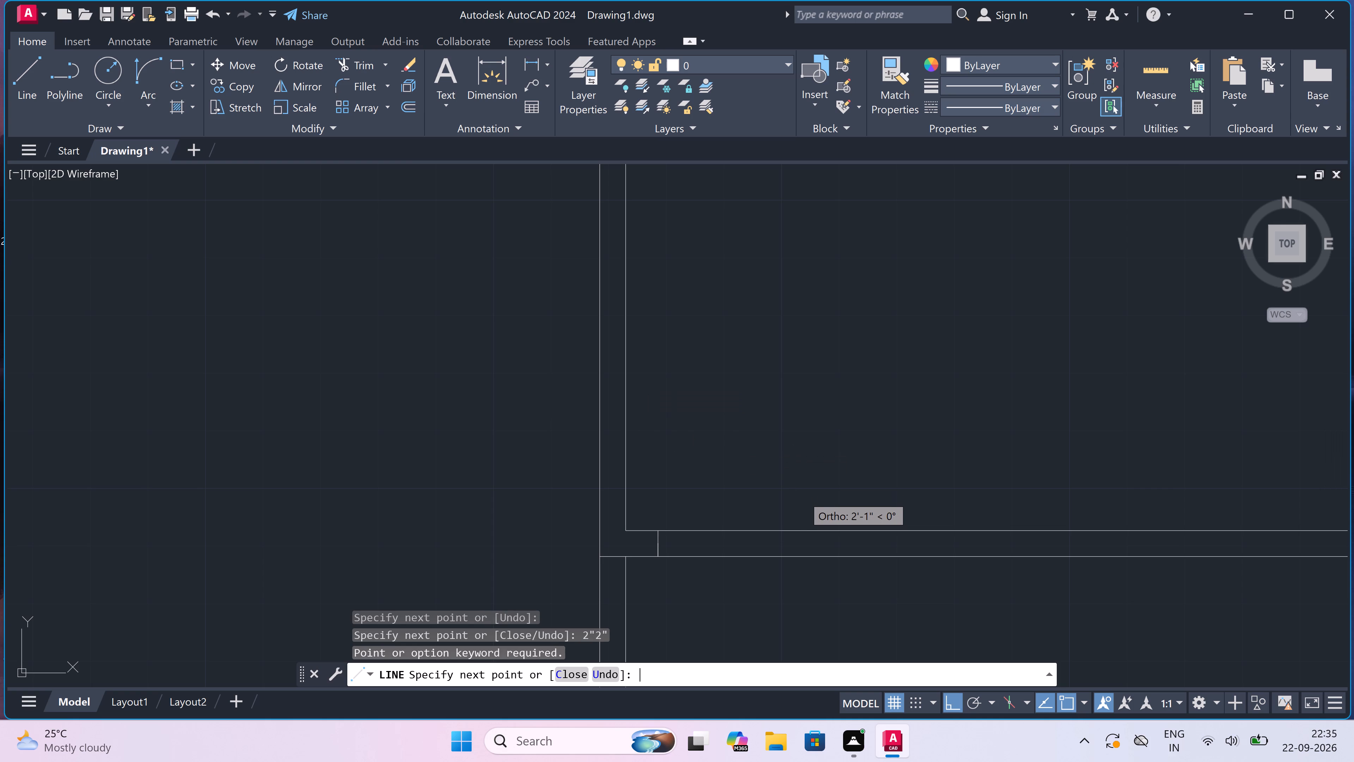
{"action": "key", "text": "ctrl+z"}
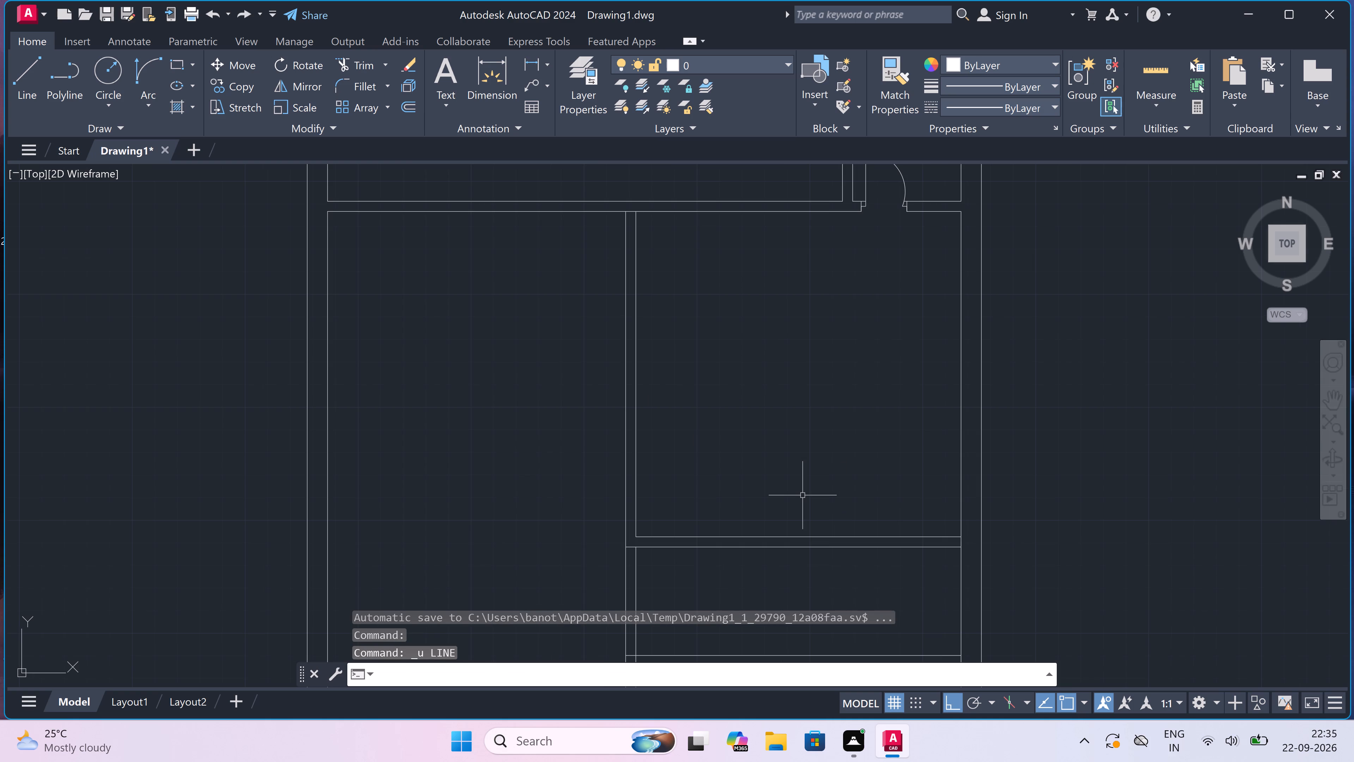
Draw a door jamb across the partition below the large right-hand room, near its lower-left corner, with a 2" line rightward from the jamb's midpoint.
{"action": "type", "text": "l"}
{"action": "key", "text": "space"}
{"action": "scroll", "coordinate": [670, 496], "scroll_direction": "up", "scroll_amount": 3}
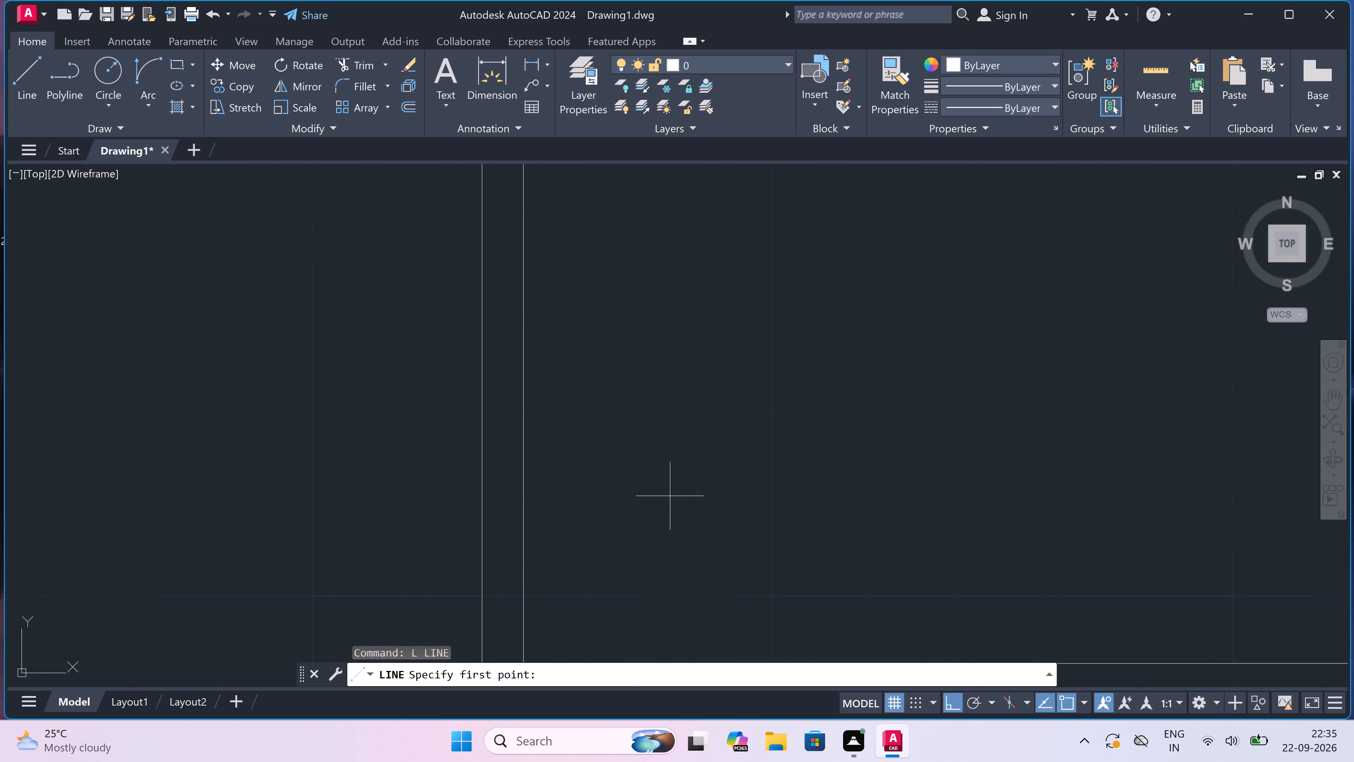
{"action": "scroll", "coordinate": [664, 542], "scroll_direction": "down", "scroll_amount": 3}
{"action": "scroll", "coordinate": [654, 577], "scroll_direction": "up", "scroll_amount": 1}
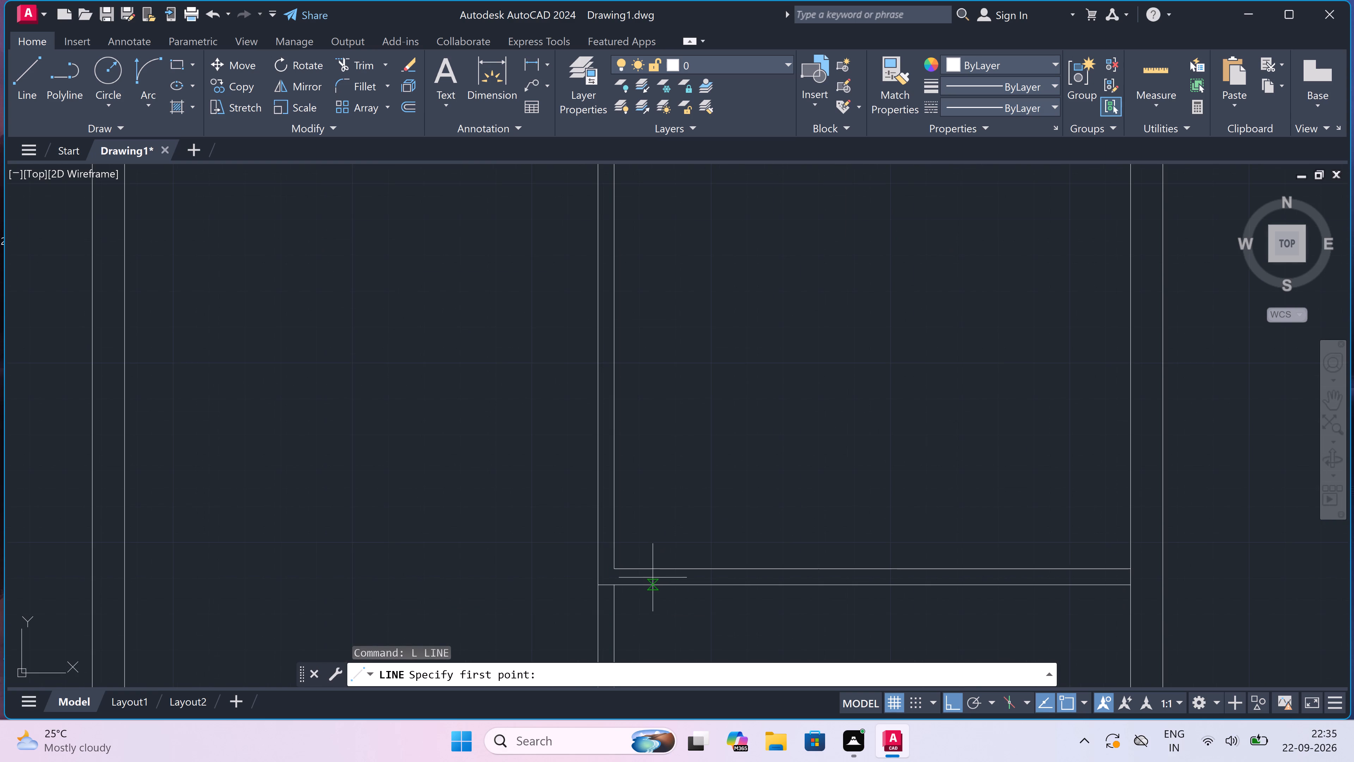
{"action": "scroll", "coordinate": [641, 578], "scroll_direction": "up", "scroll_amount": 1}
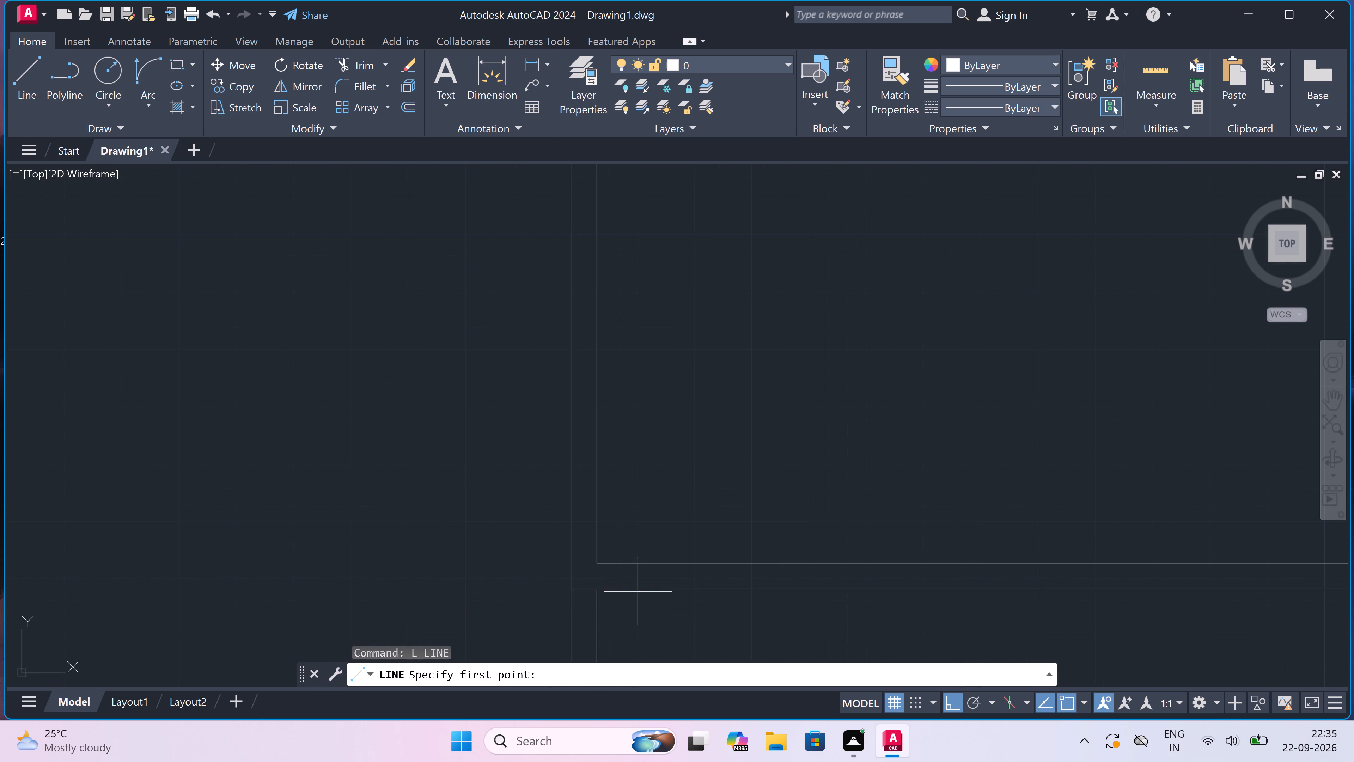
{"action": "left_click", "coordinate": [636, 593]}
{"action": "left_click", "coordinate": [639, 558]}
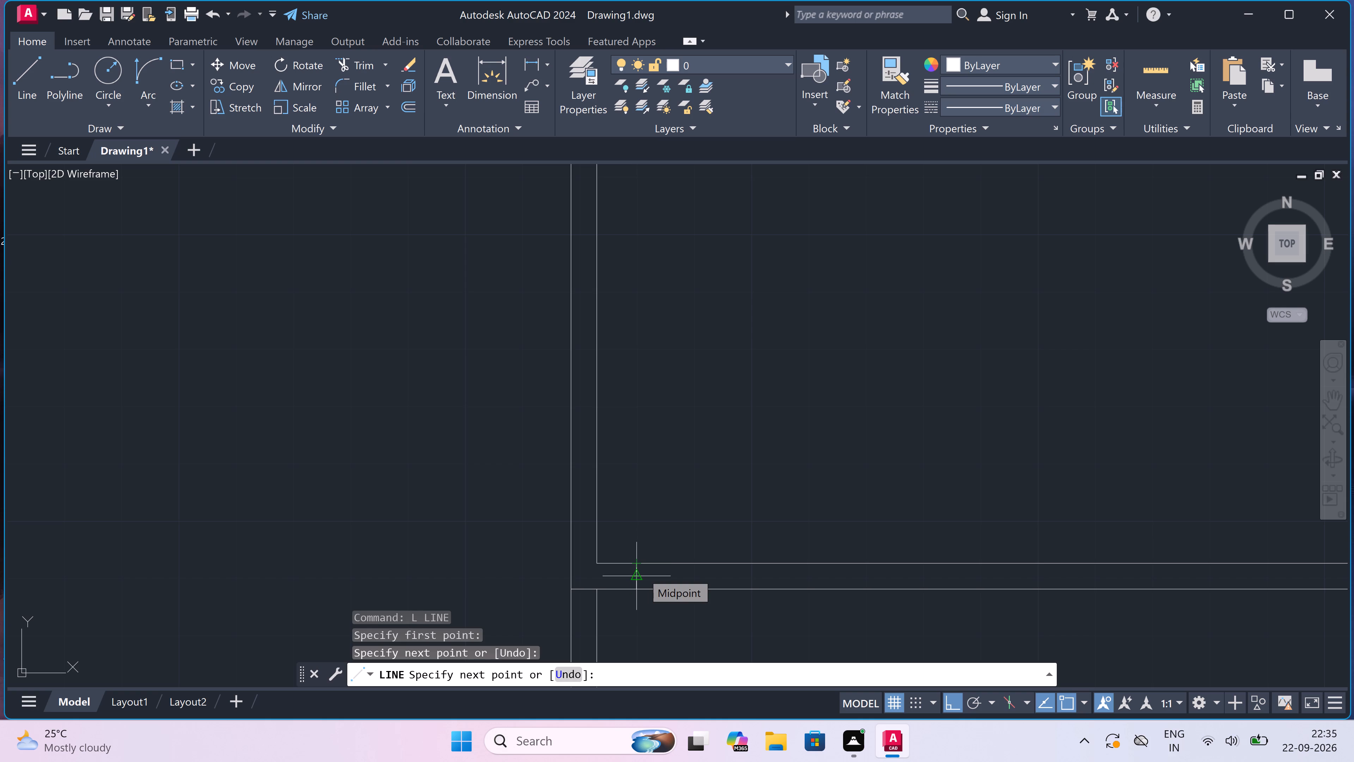
{"action": "left_click", "coordinate": [642, 572]}
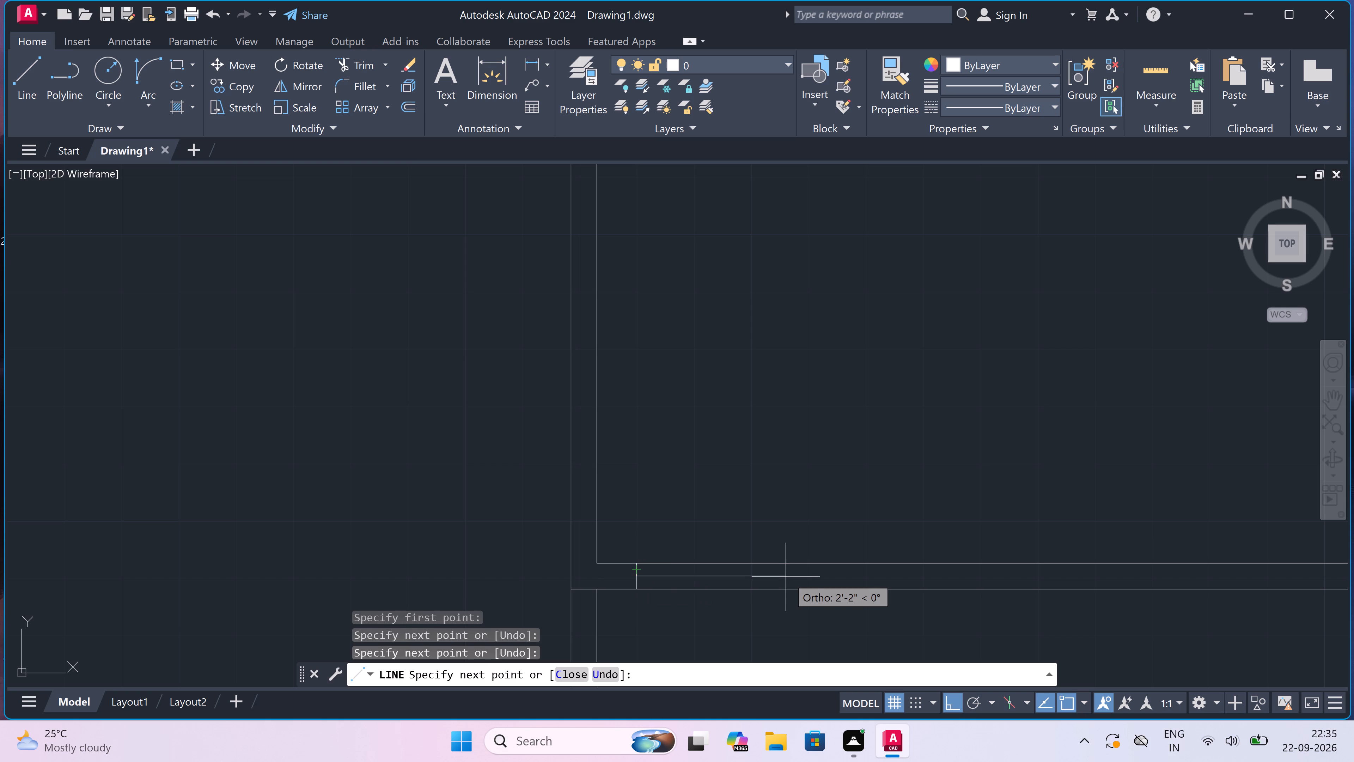
{"action": "key", "text": "2"}
{"action": "type", "text": "\""}
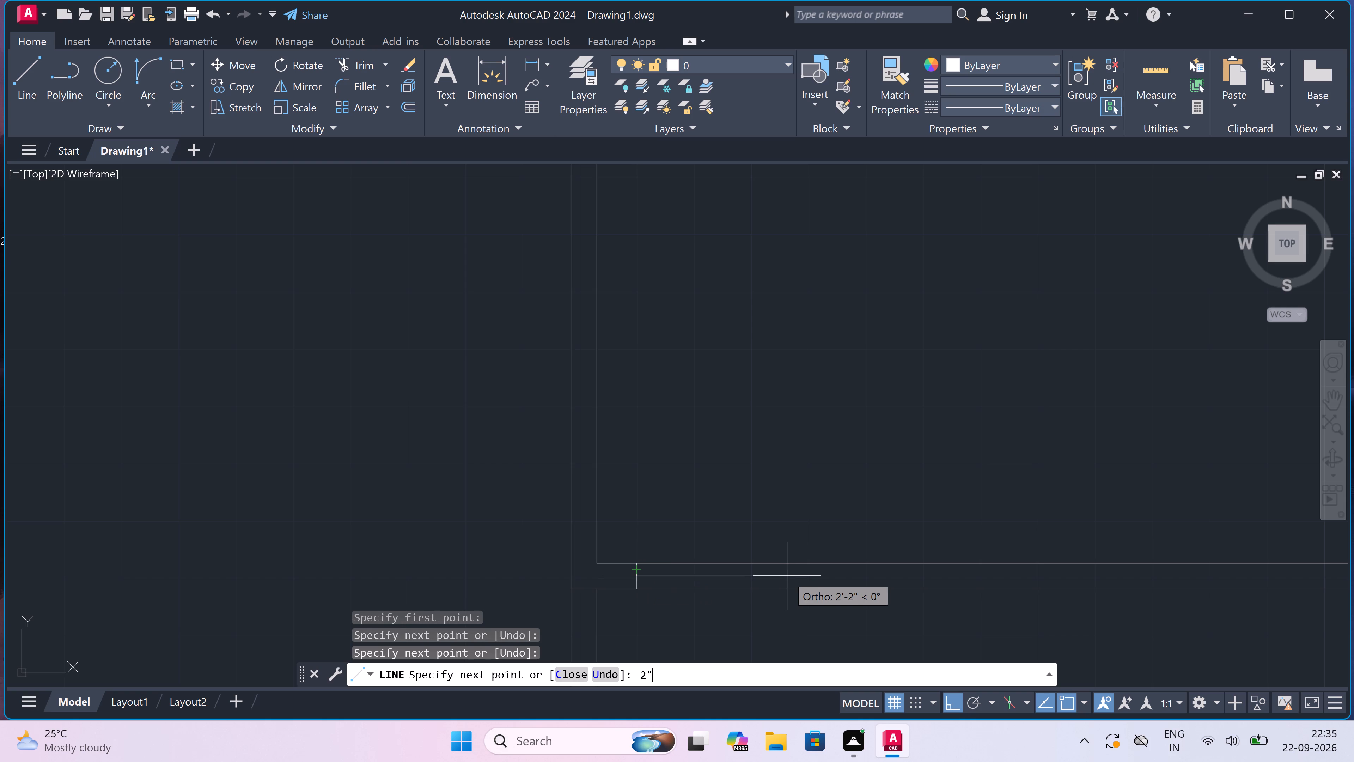
{"action": "key", "text": "space"}
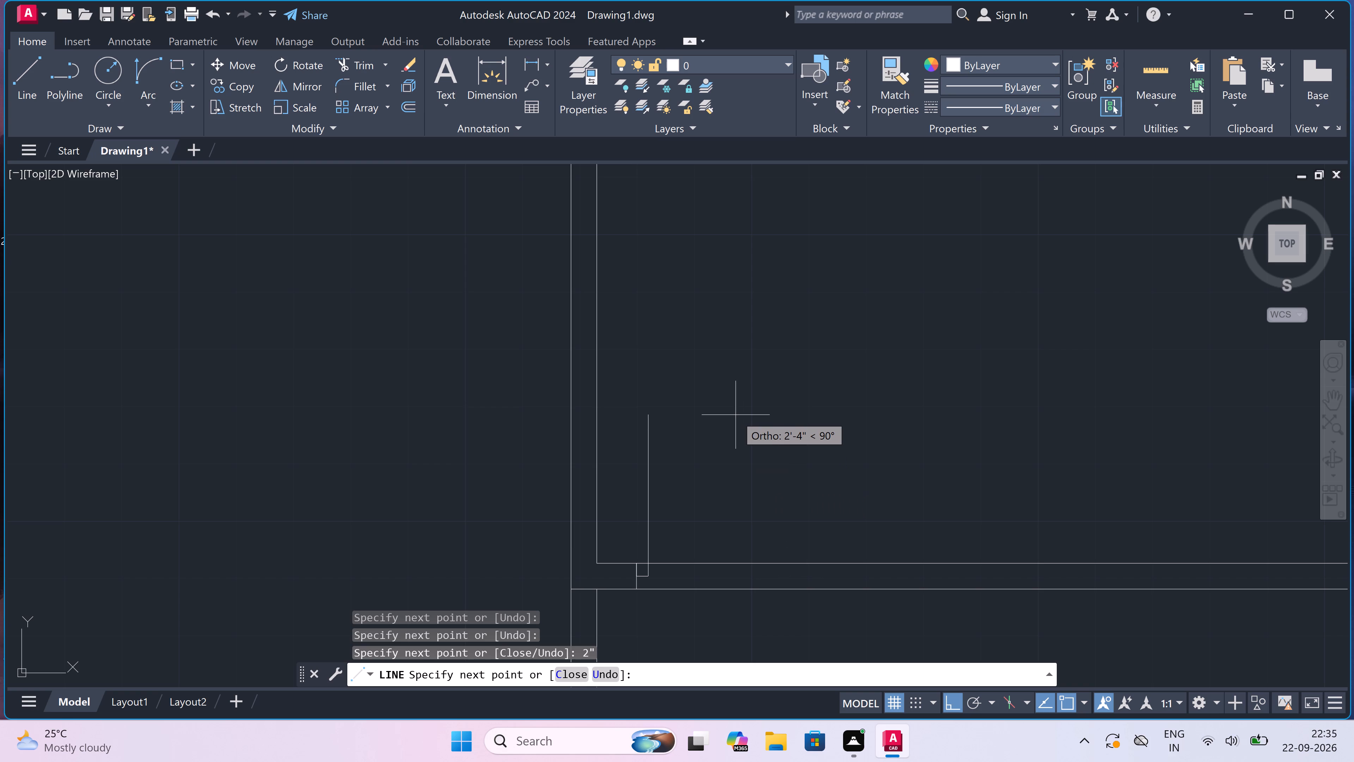
Draw a 3' door leaf upward from the free end of the 2" line.
{"action": "key", "text": "3"}
{"action": "type", "text": "'"}
{"action": "key", "text": "space"}
{"action": "key", "text": "Escape"}
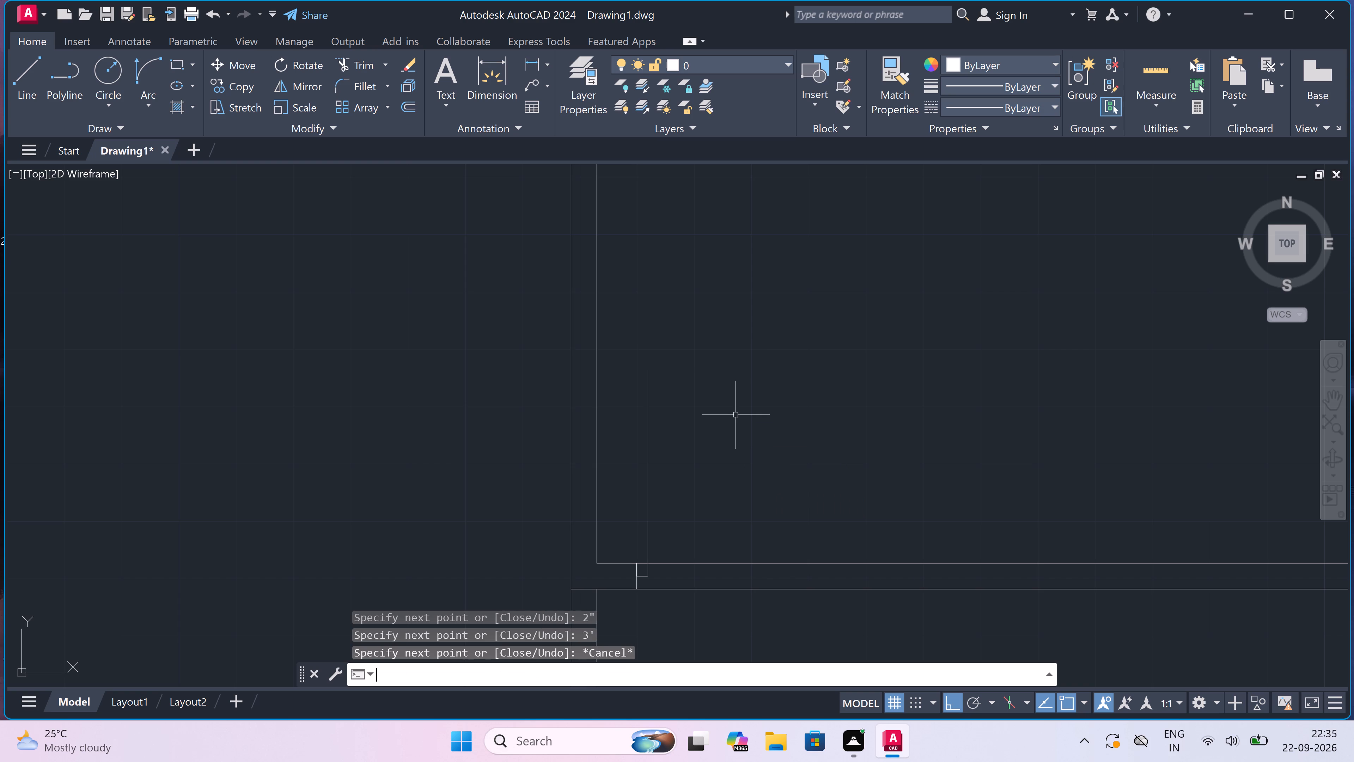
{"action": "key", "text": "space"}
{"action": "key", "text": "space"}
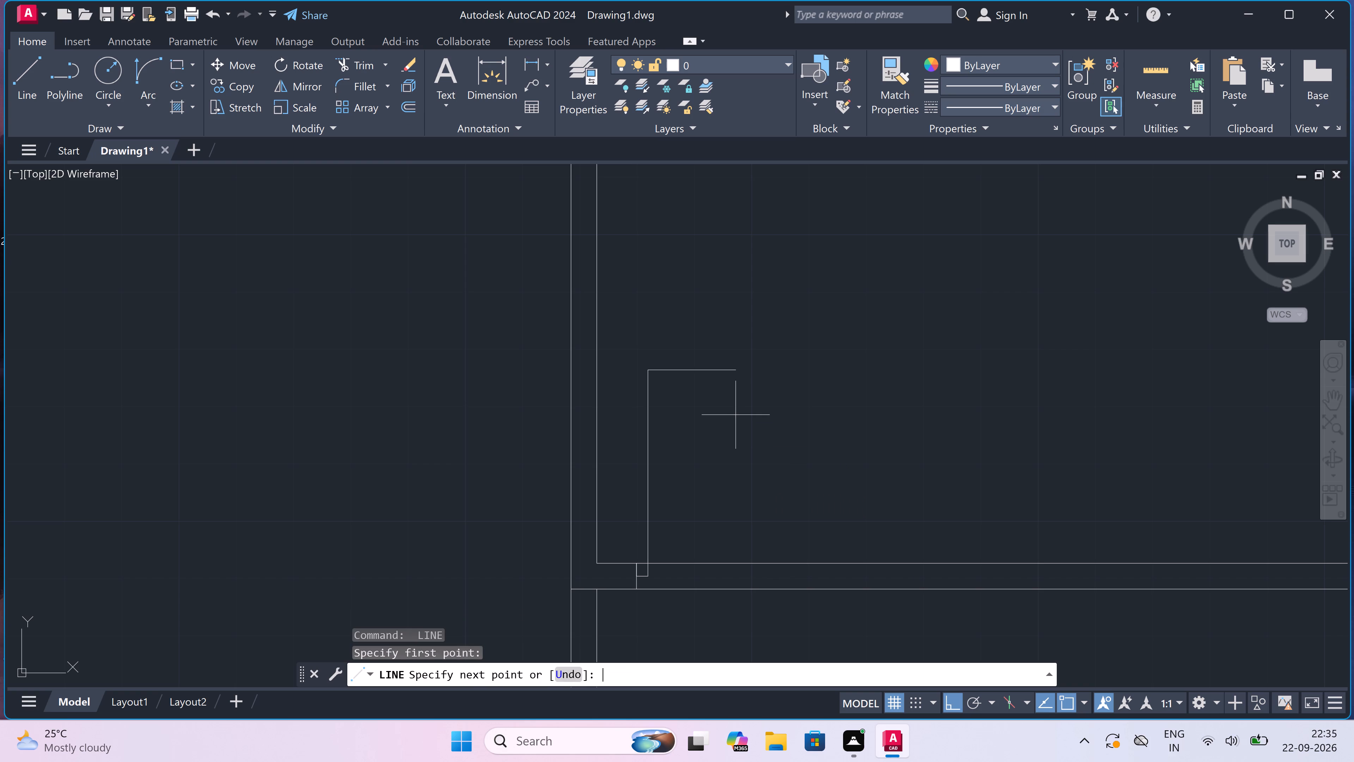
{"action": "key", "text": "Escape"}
Draw the opposite jamb across the same partition, with a 2" line from its midpoint toward the door leaf.
{"action": "key", "text": "space"}
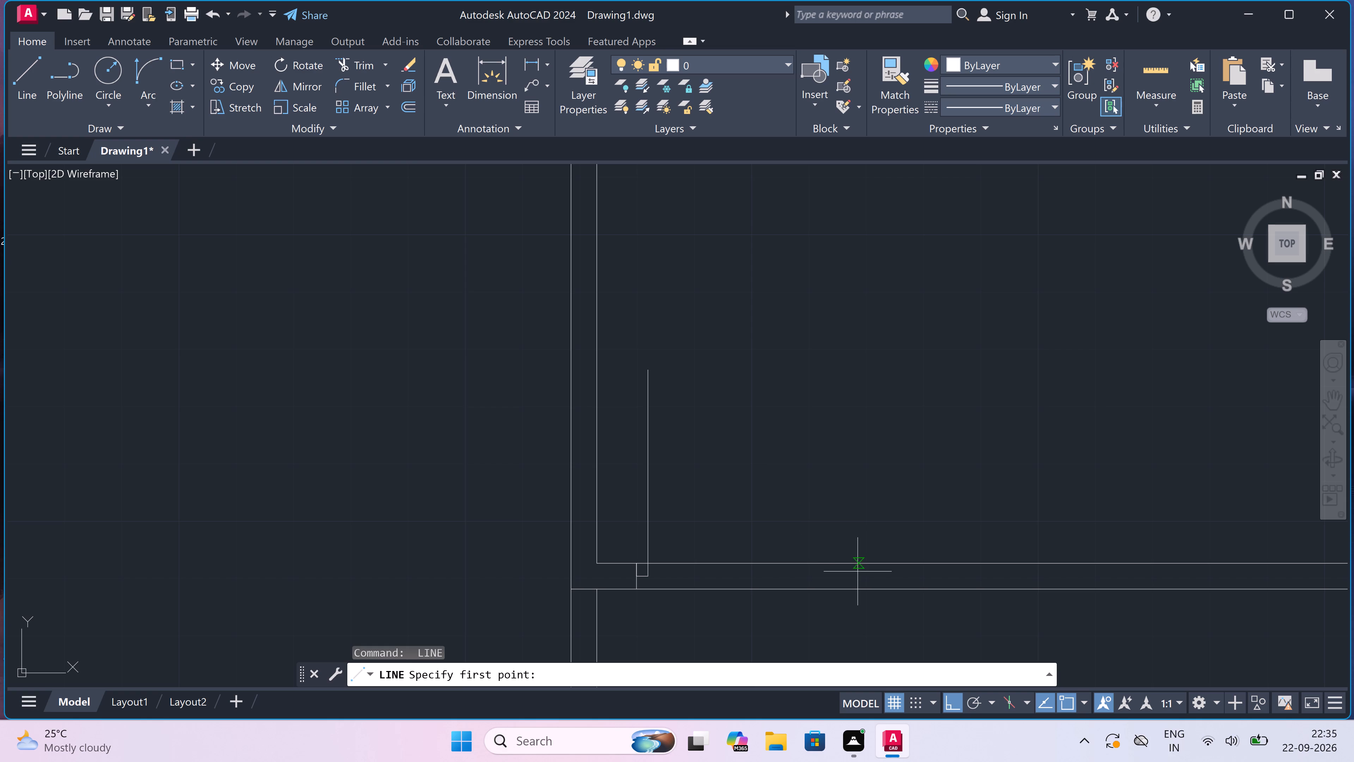
{"action": "left_click", "coordinate": [842, 562]}
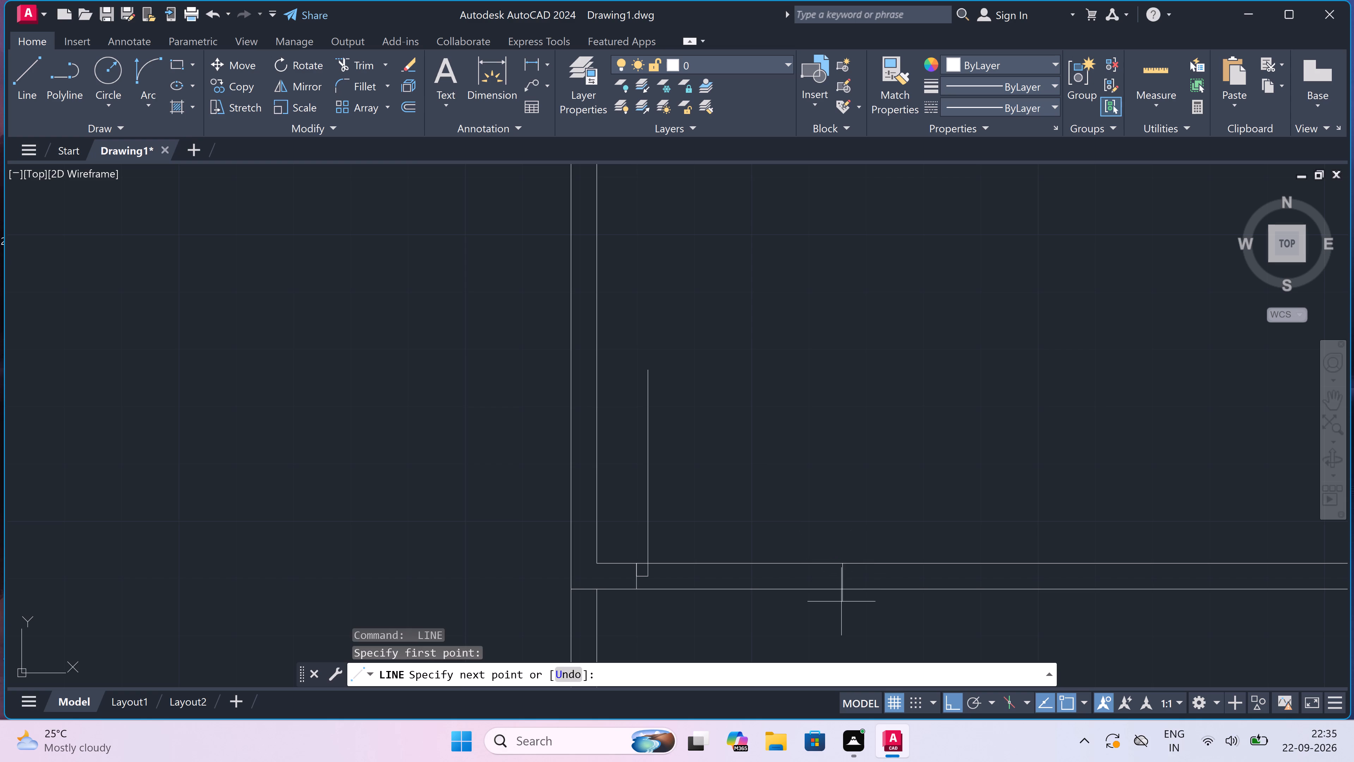
{"action": "left_click", "coordinate": [841, 601]}
{"action": "scroll", "coordinate": [836, 581], "scroll_direction": "up", "scroll_amount": 4}
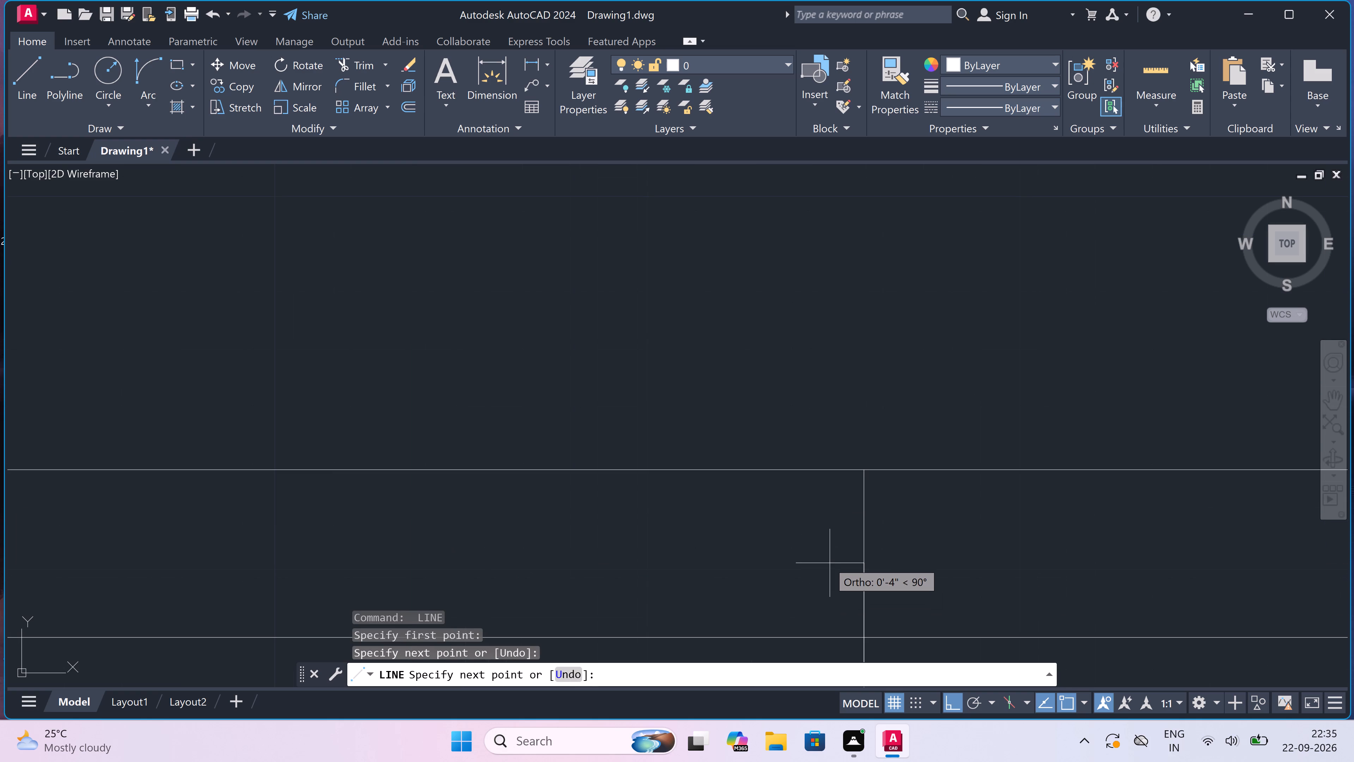
{"action": "scroll", "coordinate": [810, 377], "scroll_direction": "down", "scroll_amount": 1}
{"action": "key", "text": "ctrl+z"}
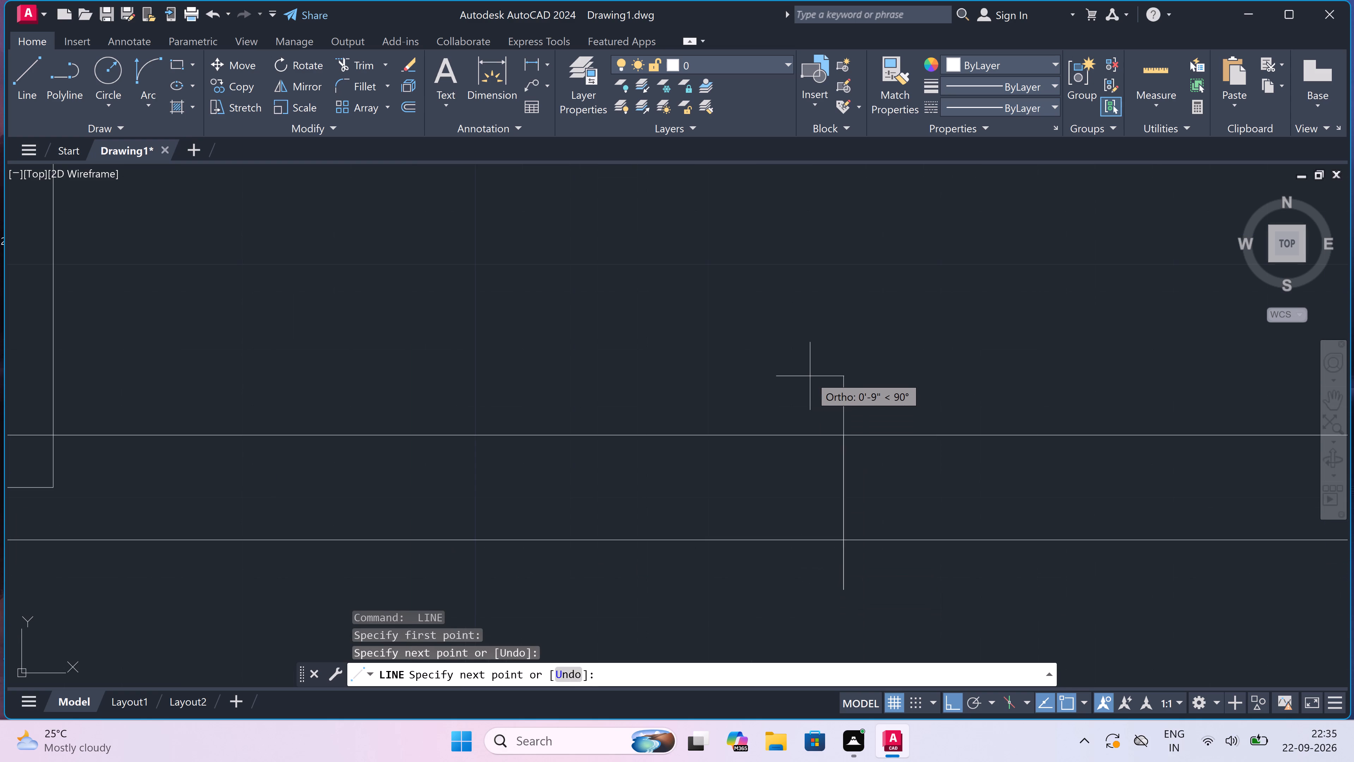
{"action": "scroll", "coordinate": [826, 589], "scroll_direction": "up", "scroll_amount": 3}
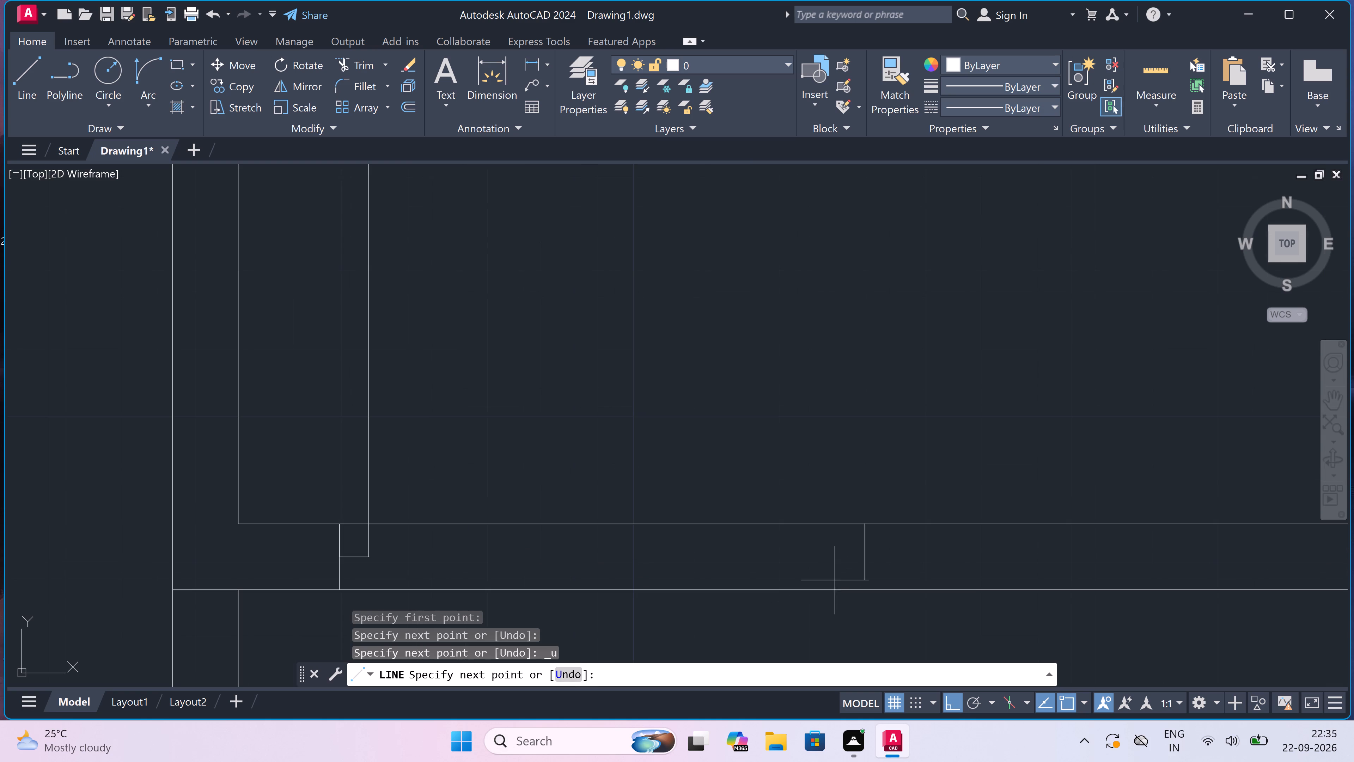
{"action": "left_click", "coordinate": [865, 585]}
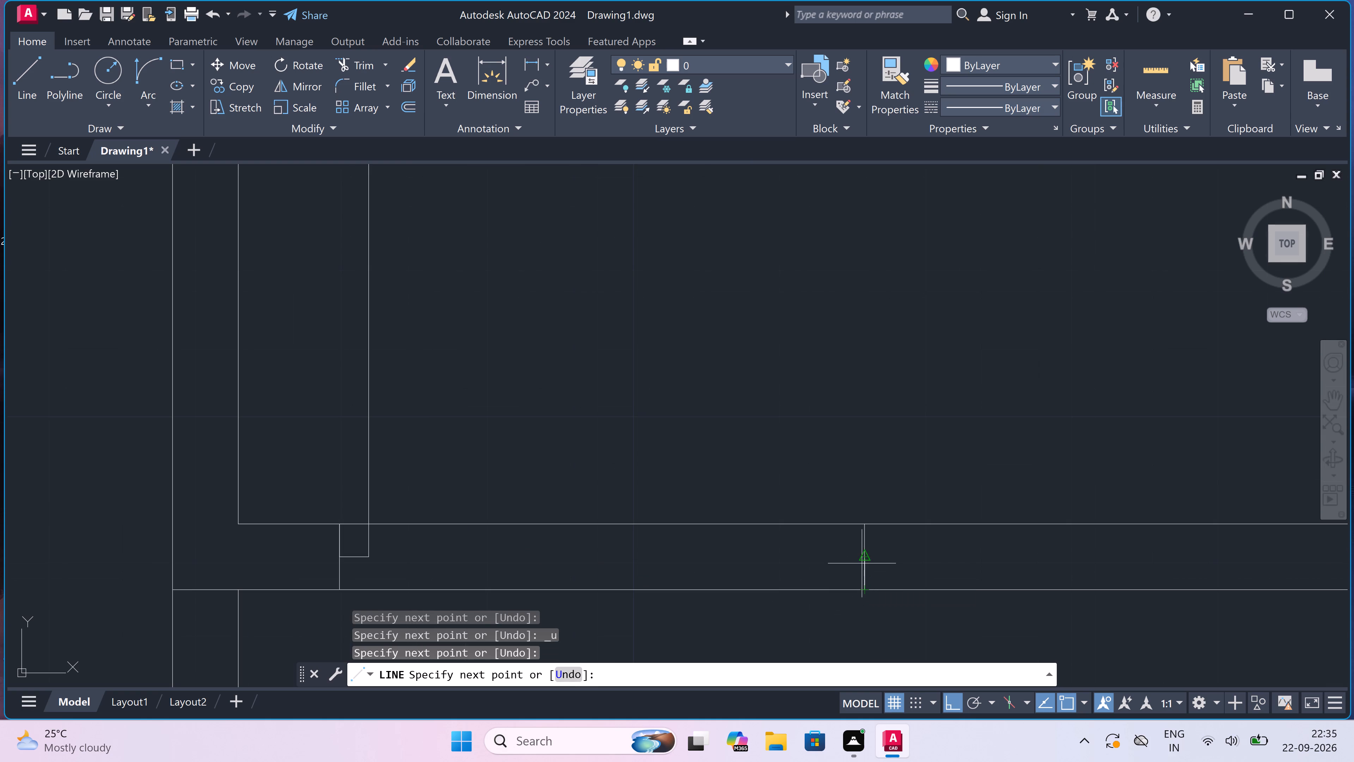
{"action": "left_click", "coordinate": [862, 558]}
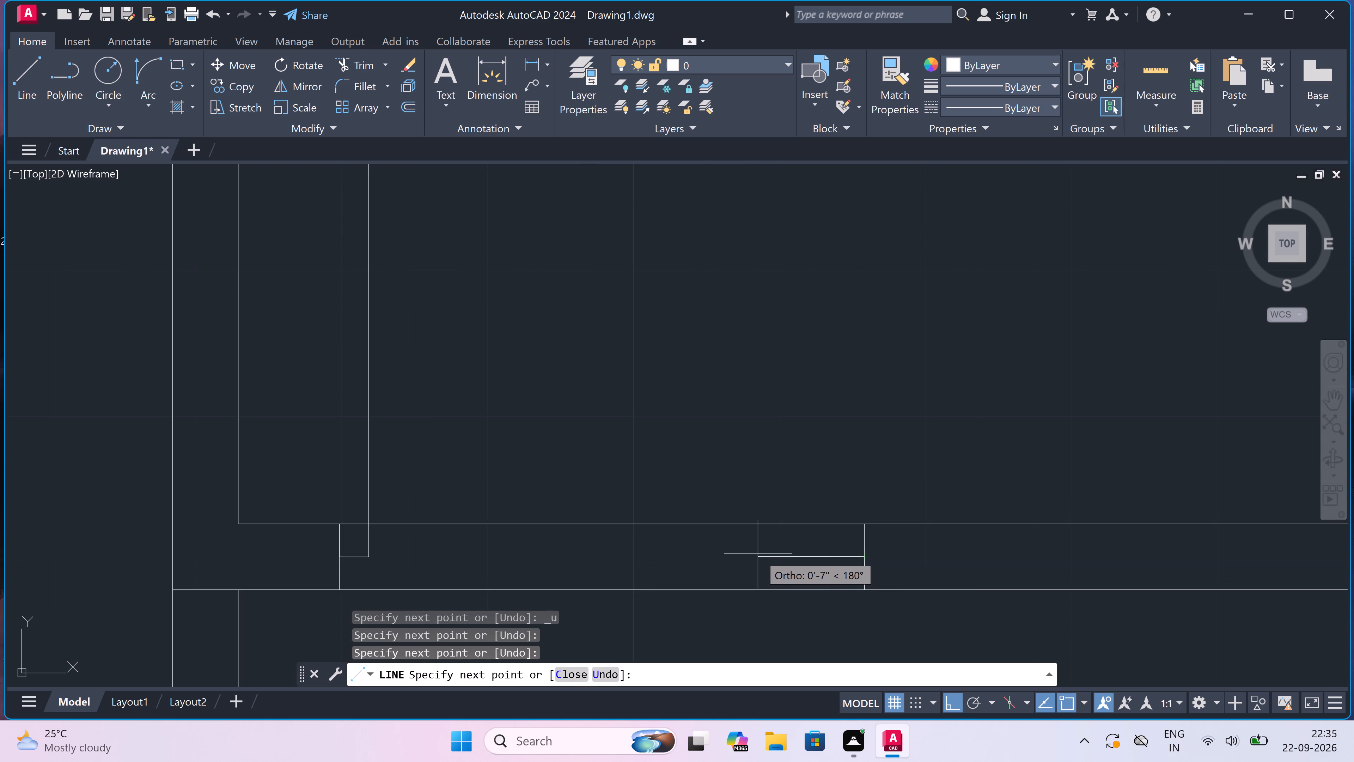
{"action": "type", "text": "2\""}
{"action": "key", "text": "space"}
{"action": "key", "text": "Escape"}
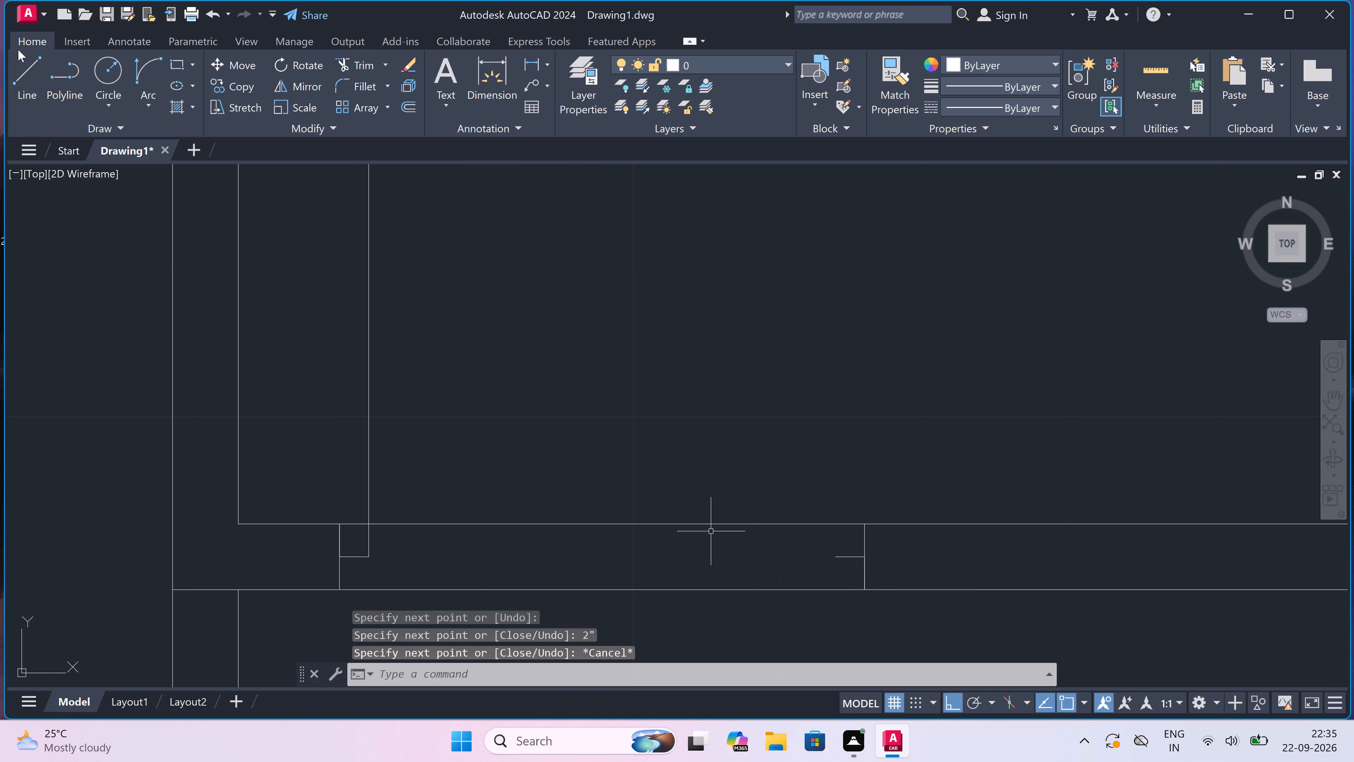
Draw the door swing with a Start, End, Direction arc from the leaf's top end to the free end of the opposite 2" line.
{"action": "left_click", "coordinate": [153, 60]}
{"action": "scroll", "coordinate": [385, 376], "scroll_direction": "down", "scroll_amount": 2}
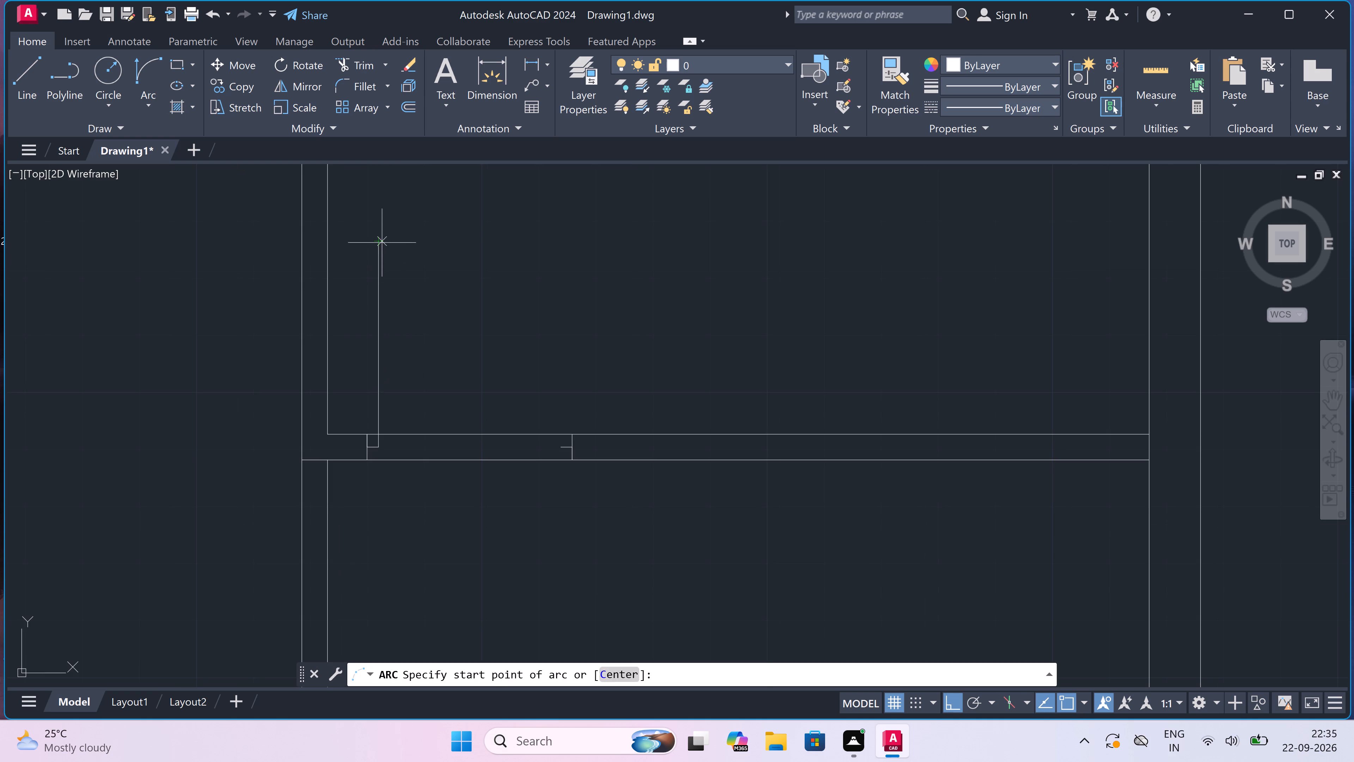
{"action": "left_click", "coordinate": [382, 242]}
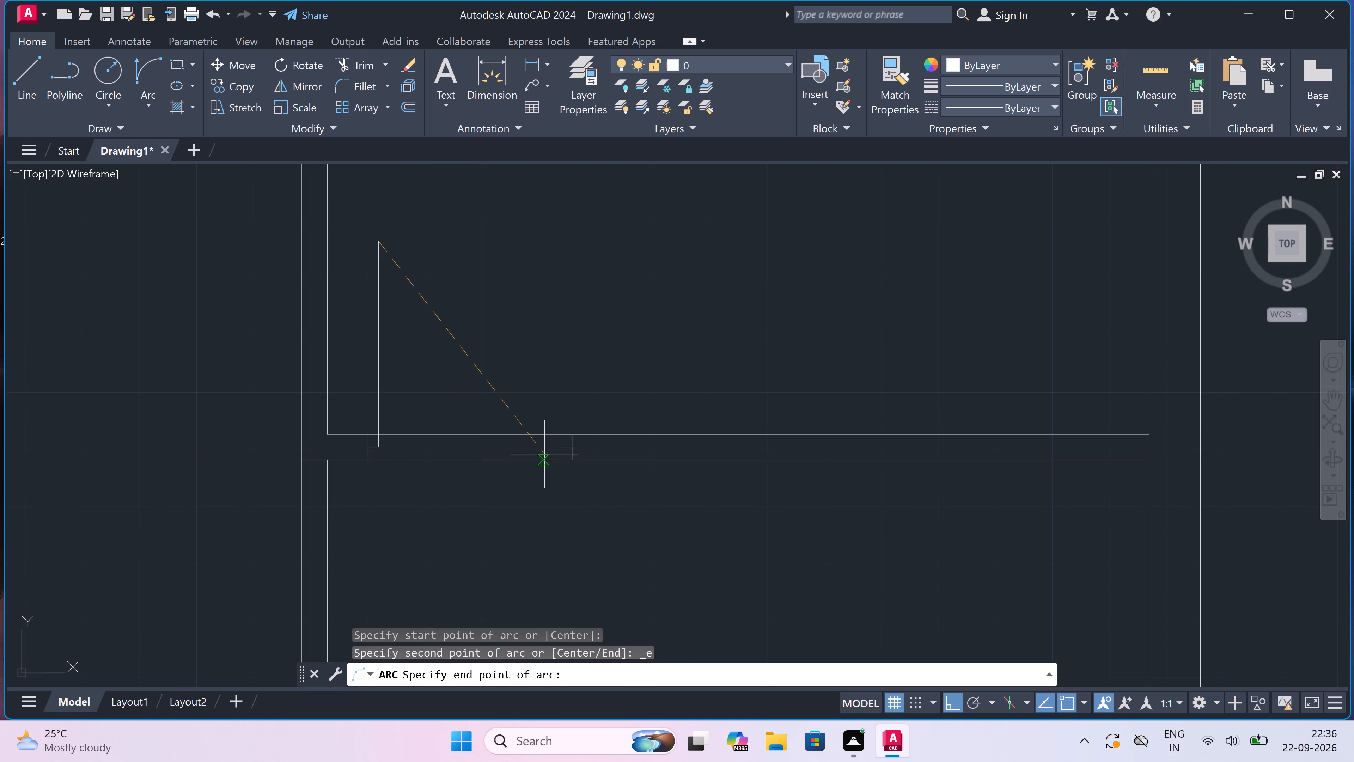
{"action": "left_click", "coordinate": [555, 447]}
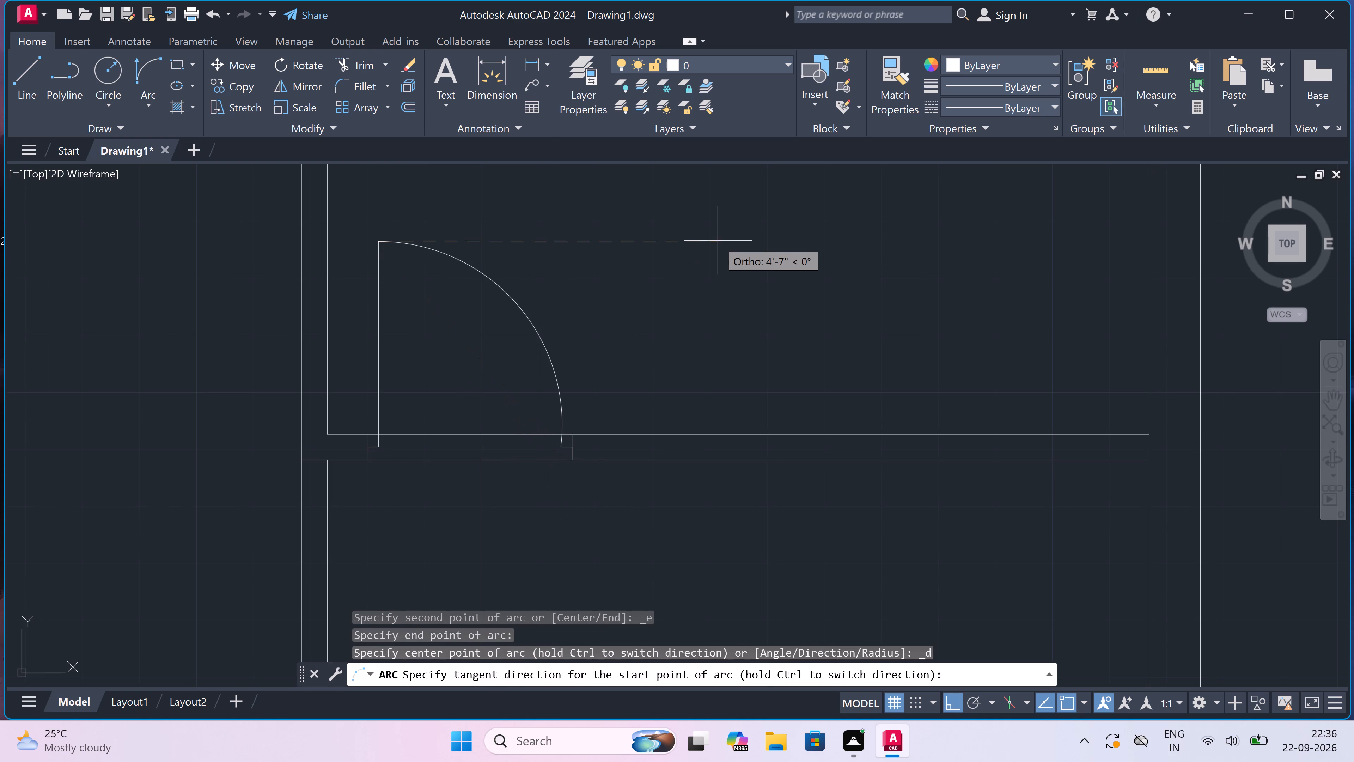
{"action": "double_click", "coordinate": [718, 241]}
{"action": "scroll", "coordinate": [718, 241], "scroll_direction": "down", "scroll_amount": 4}
{"action": "scroll", "coordinate": [736, 259], "scroll_direction": "up", "scroll_amount": 3}
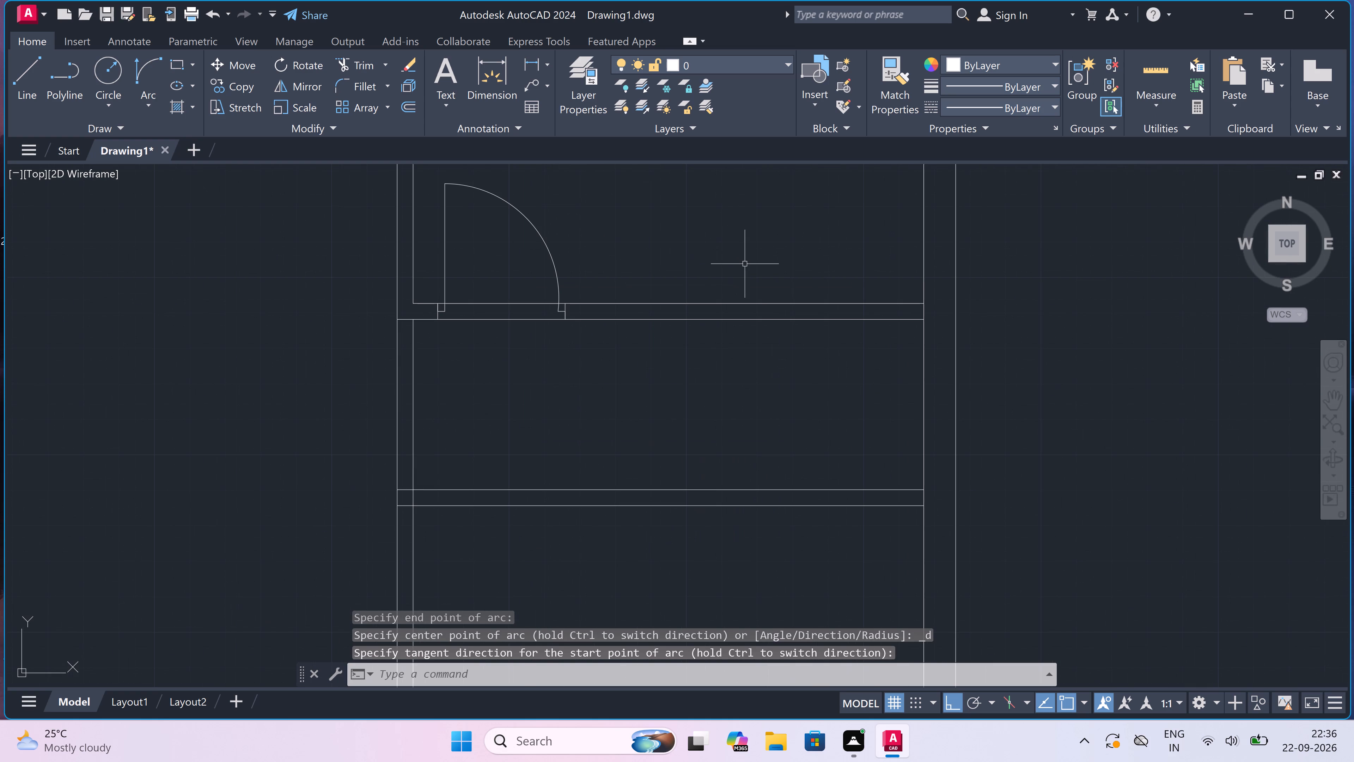
Draw a 4.5" vertical partition across the narrow space below the new door, 7' from the right outer wall's inner face.
{"action": "key", "text": "l"}
{"action": "key", "text": "space"}
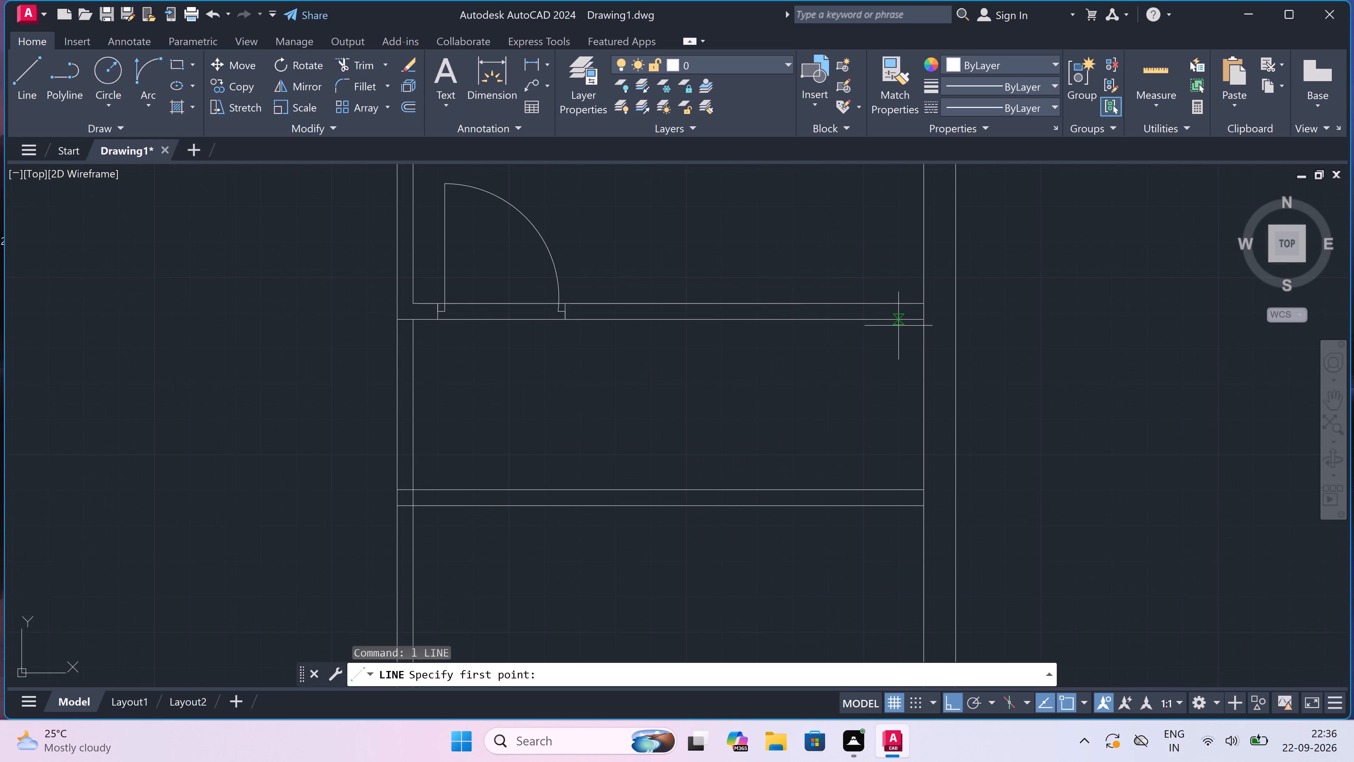
{"action": "left_click", "coordinate": [923, 315]}
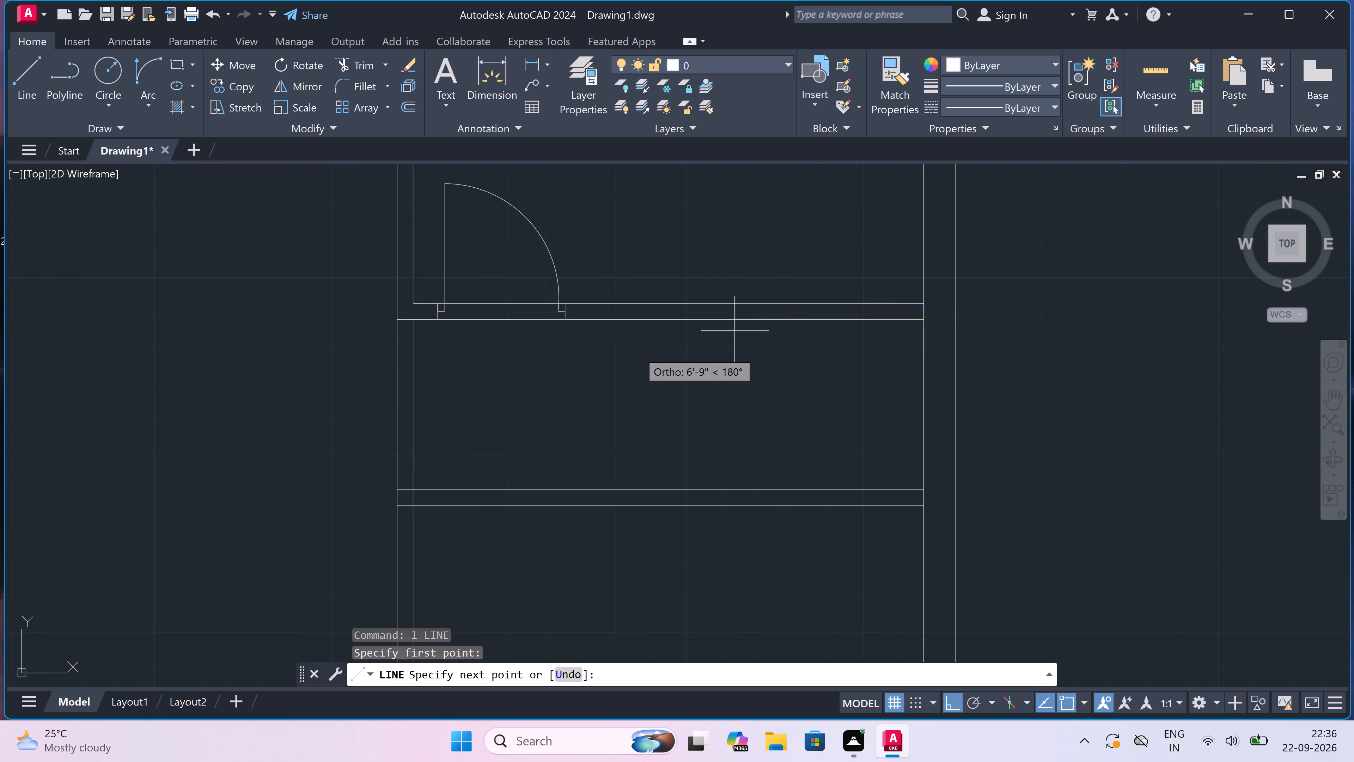
{"action": "type", "text": "7'"}
{"action": "key", "text": "space"}
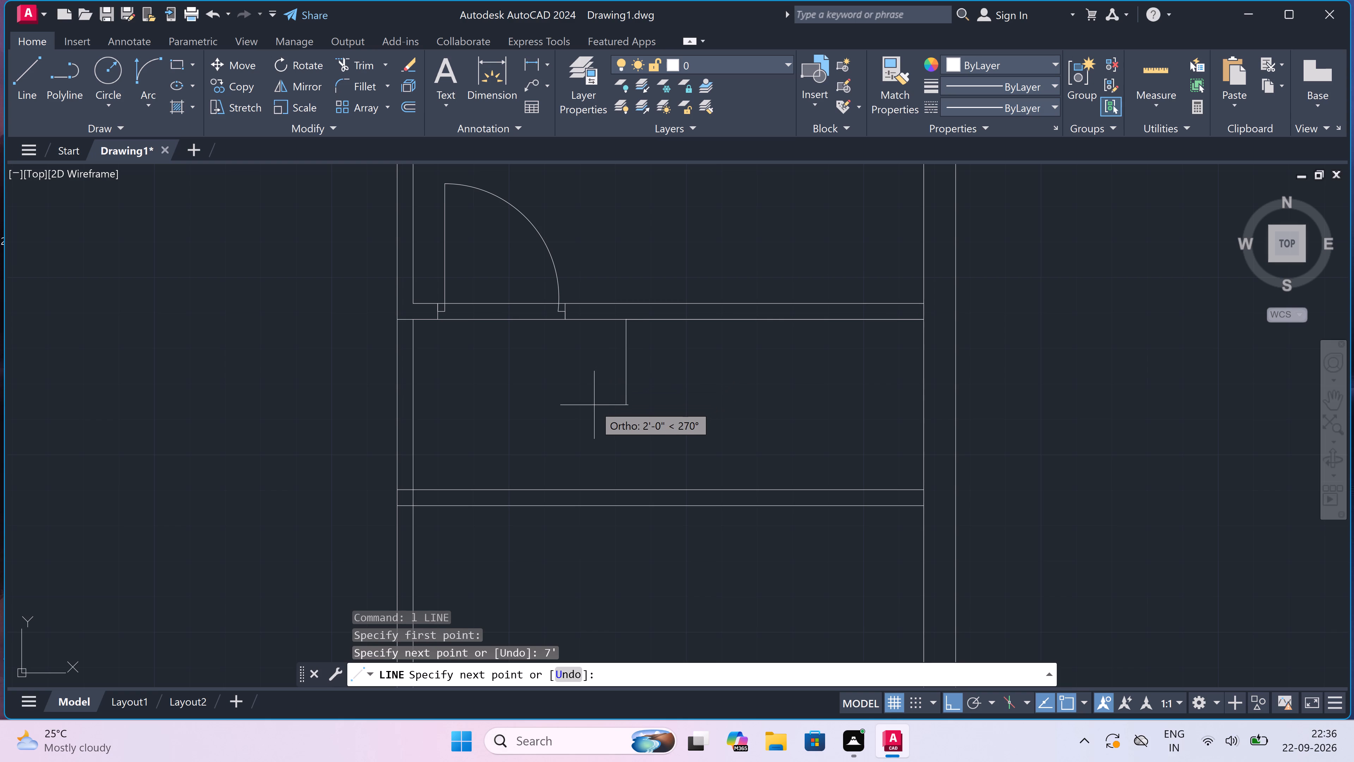
{"action": "left_click", "coordinate": [624, 491]}
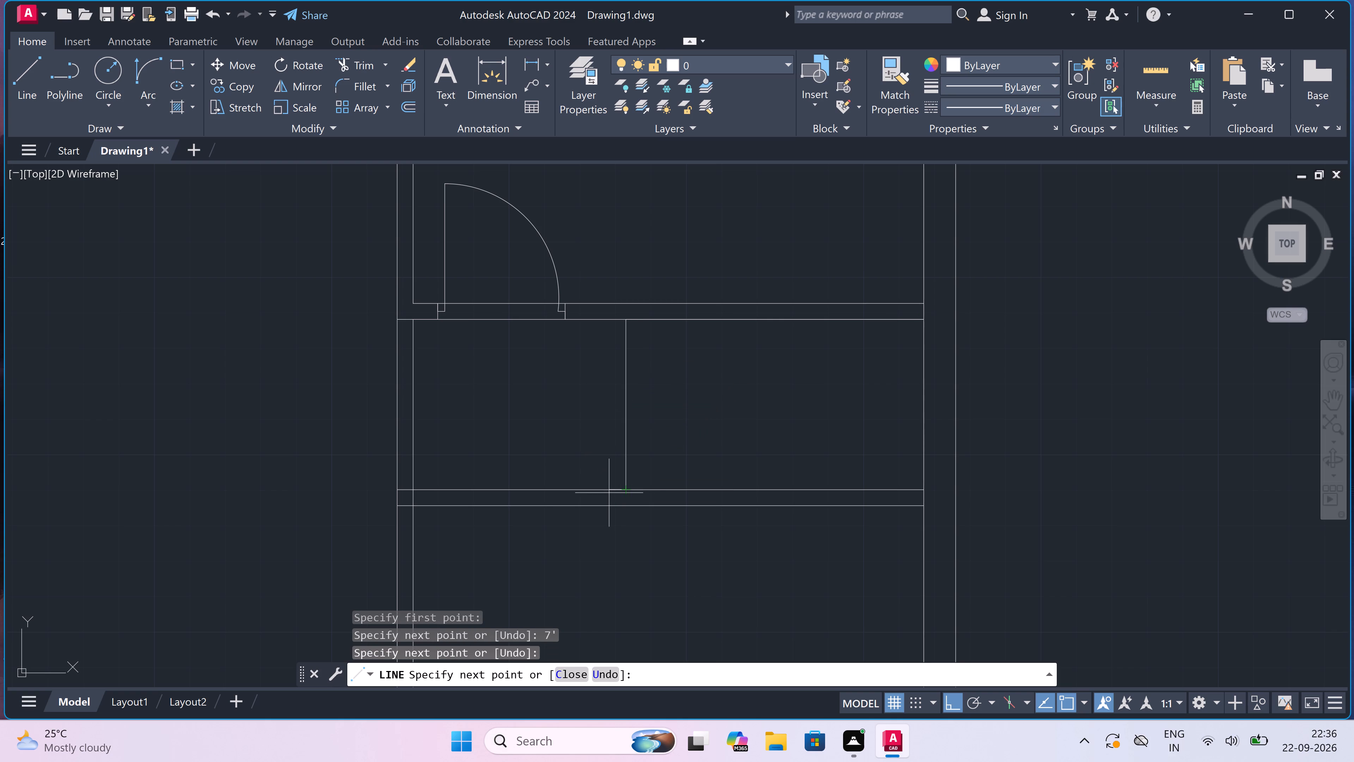
{"action": "type", "text": "4.5\""}
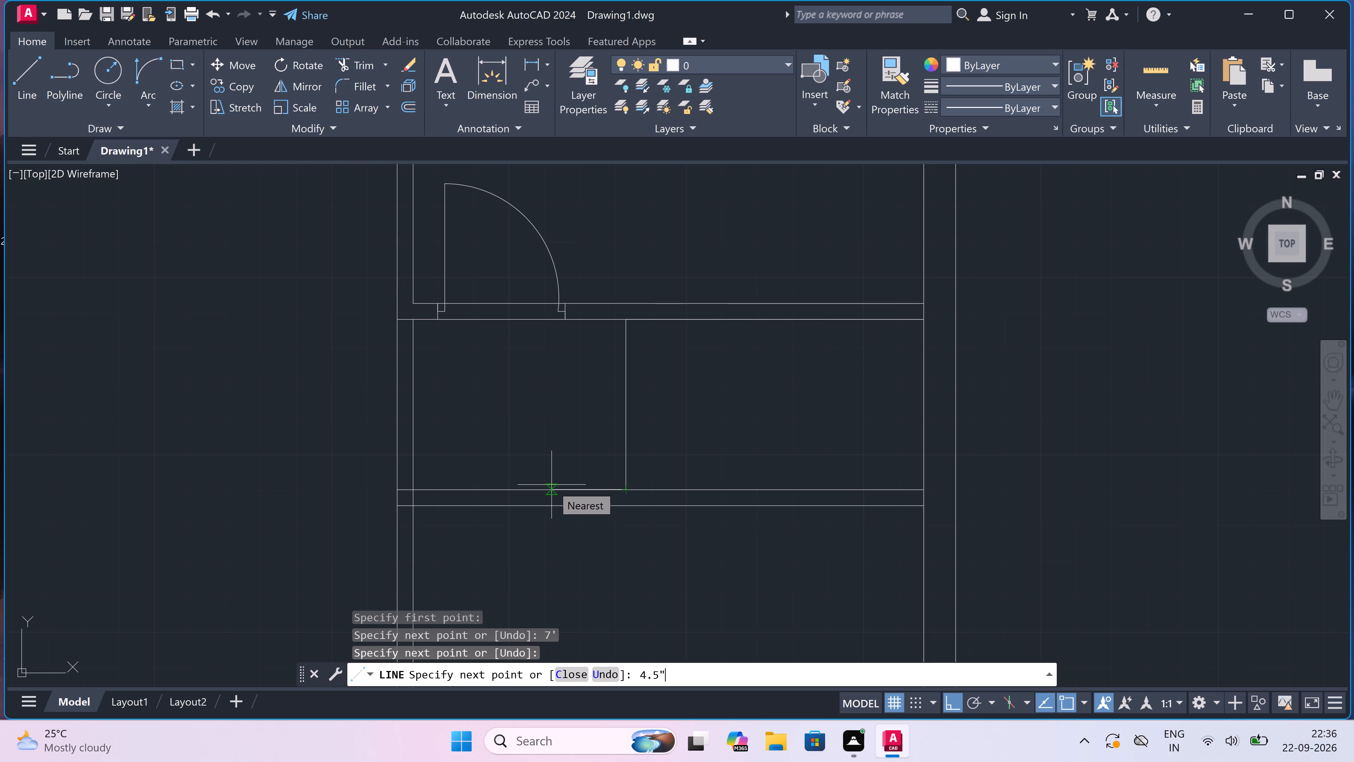
{"action": "key", "text": "space"}
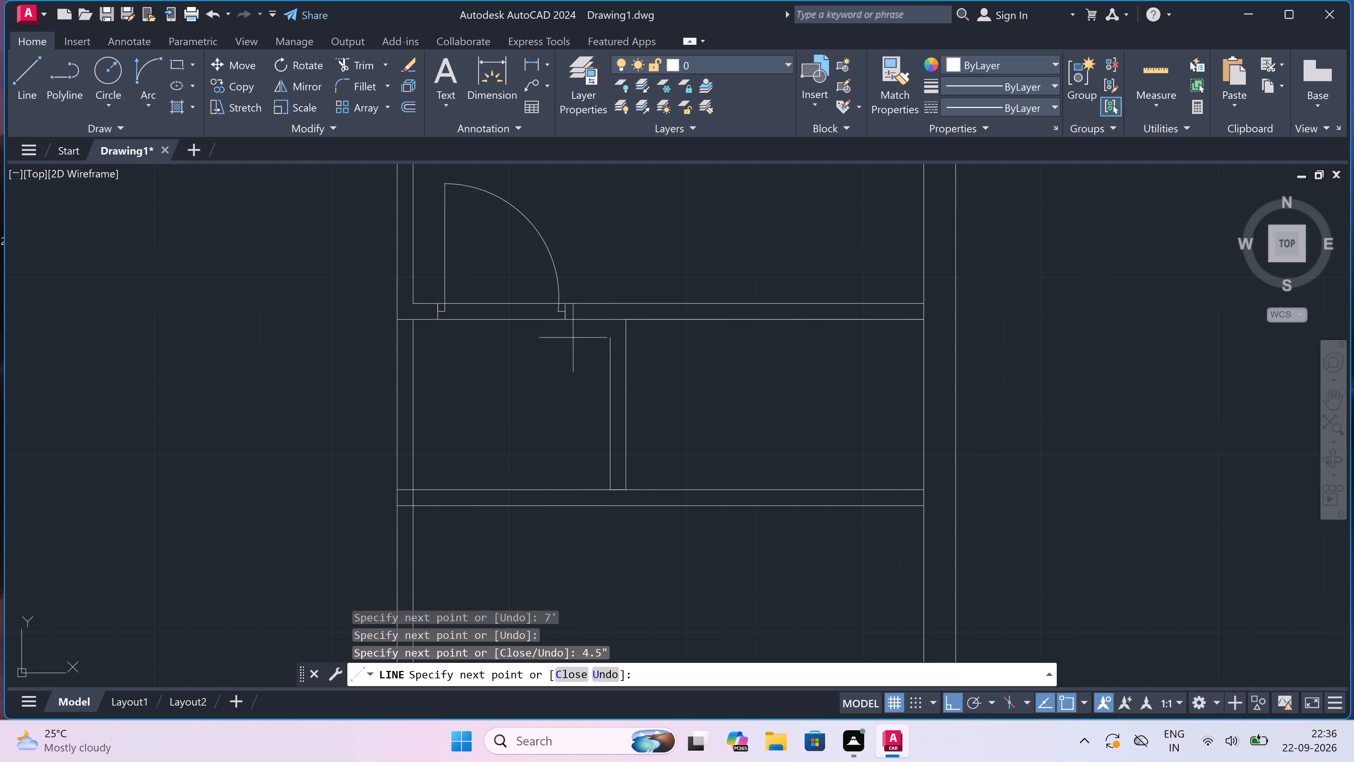
{"action": "left_click", "coordinate": [612, 324]}
{"action": "key", "text": "Escape"}
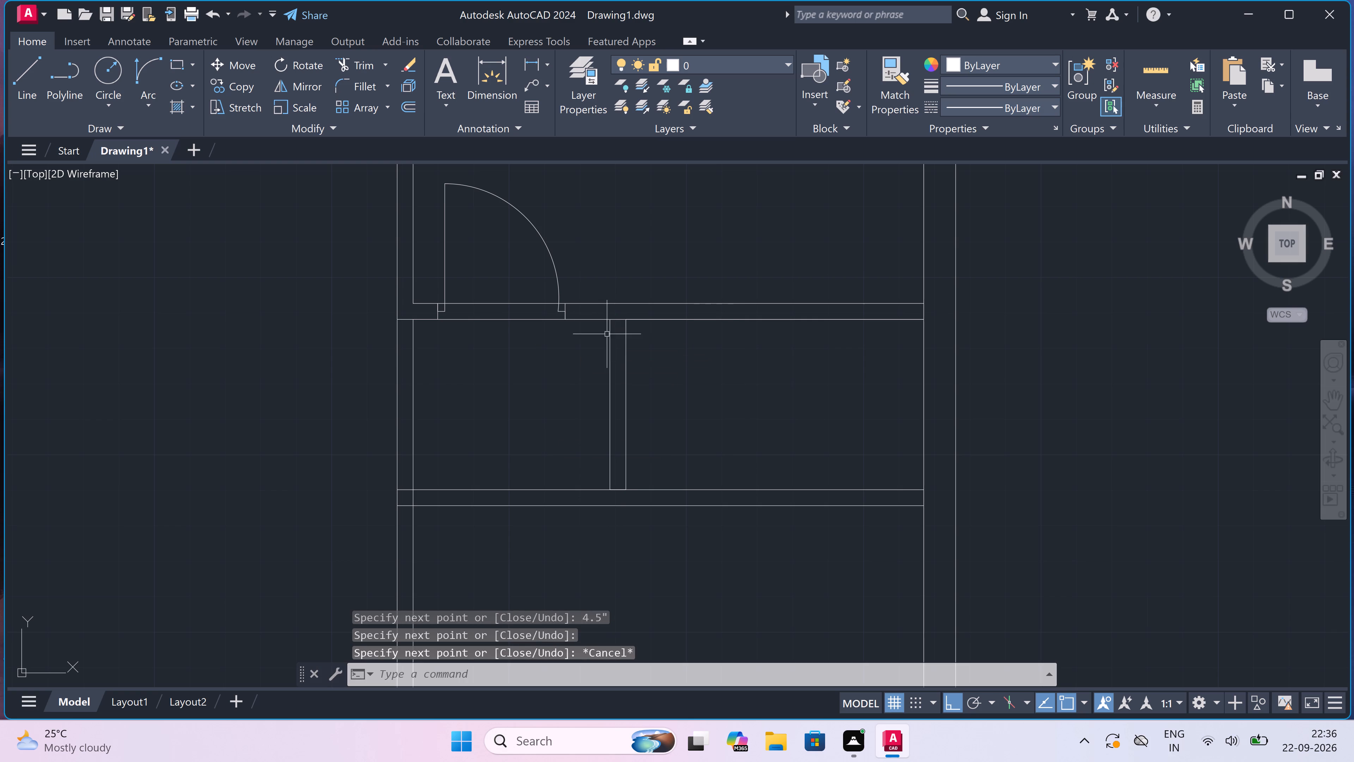
Draw a jamb line across the narrow space's lower partition, aligned with the right jamb of the door above.
{"action": "key", "text": "space"}
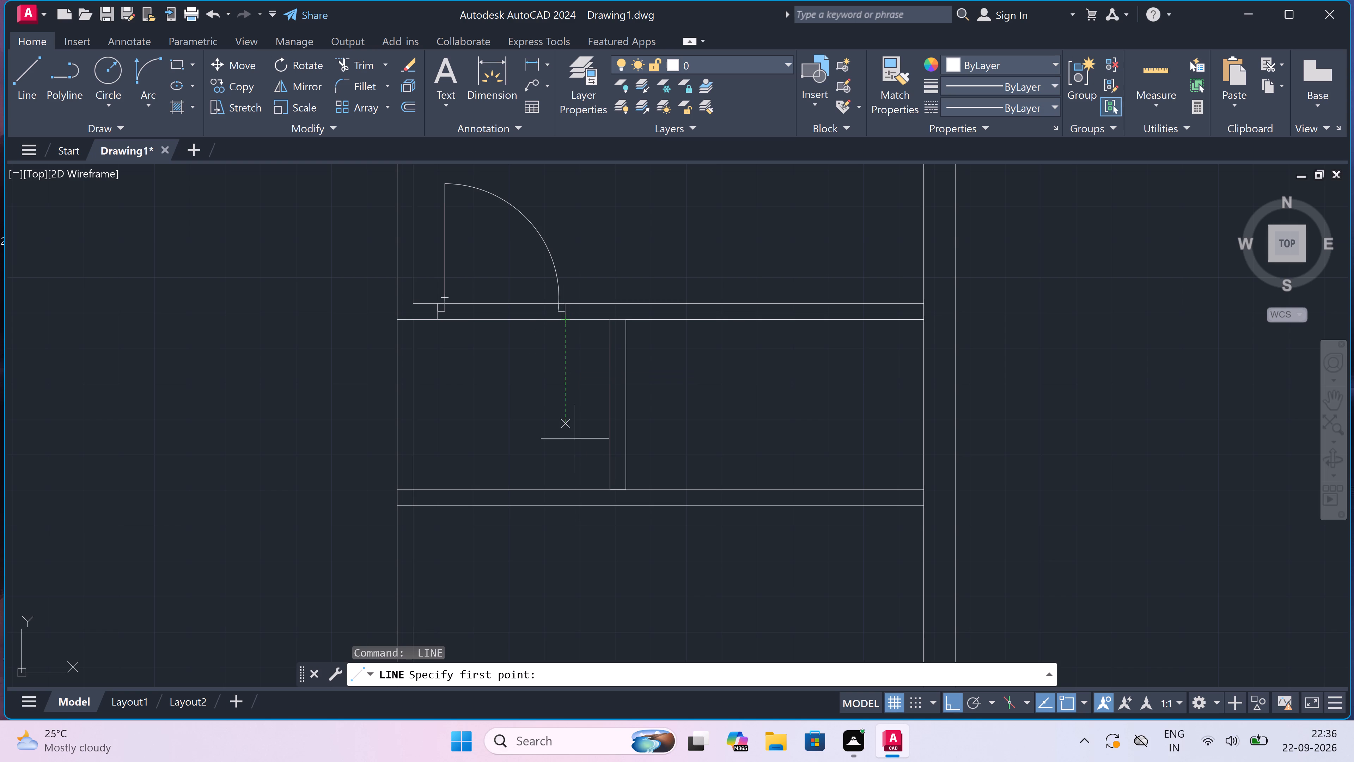
{"action": "left_click", "coordinate": [568, 492]}
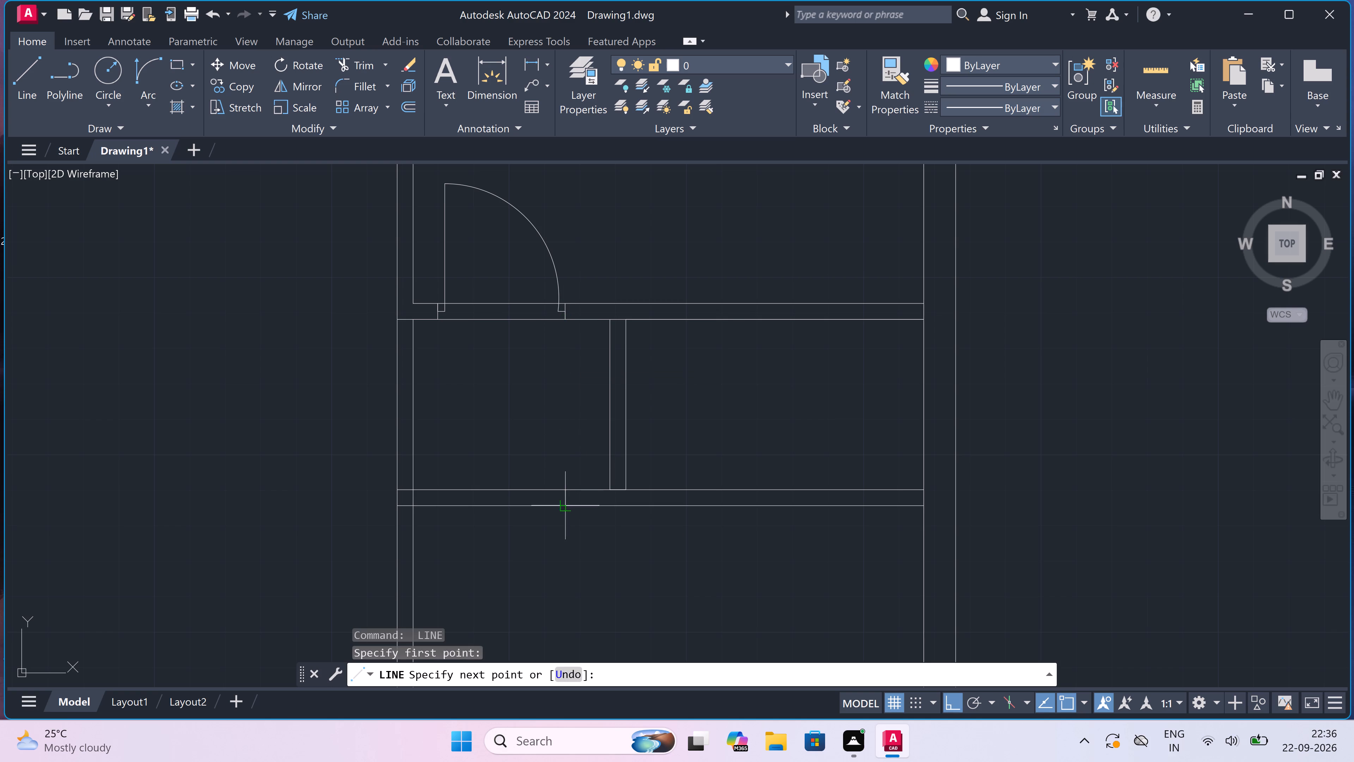
{"action": "left_click", "coordinate": [562, 499]}
{"action": "key", "text": "Escape"}
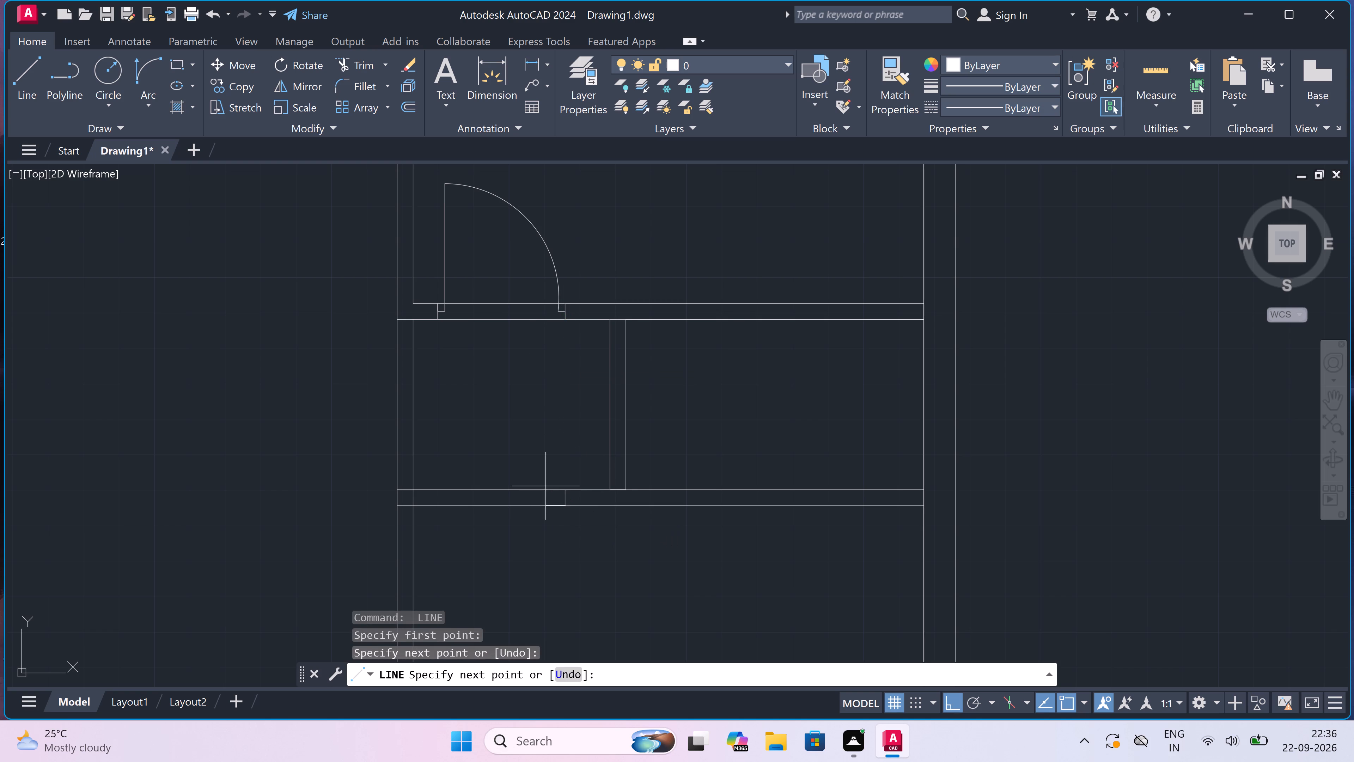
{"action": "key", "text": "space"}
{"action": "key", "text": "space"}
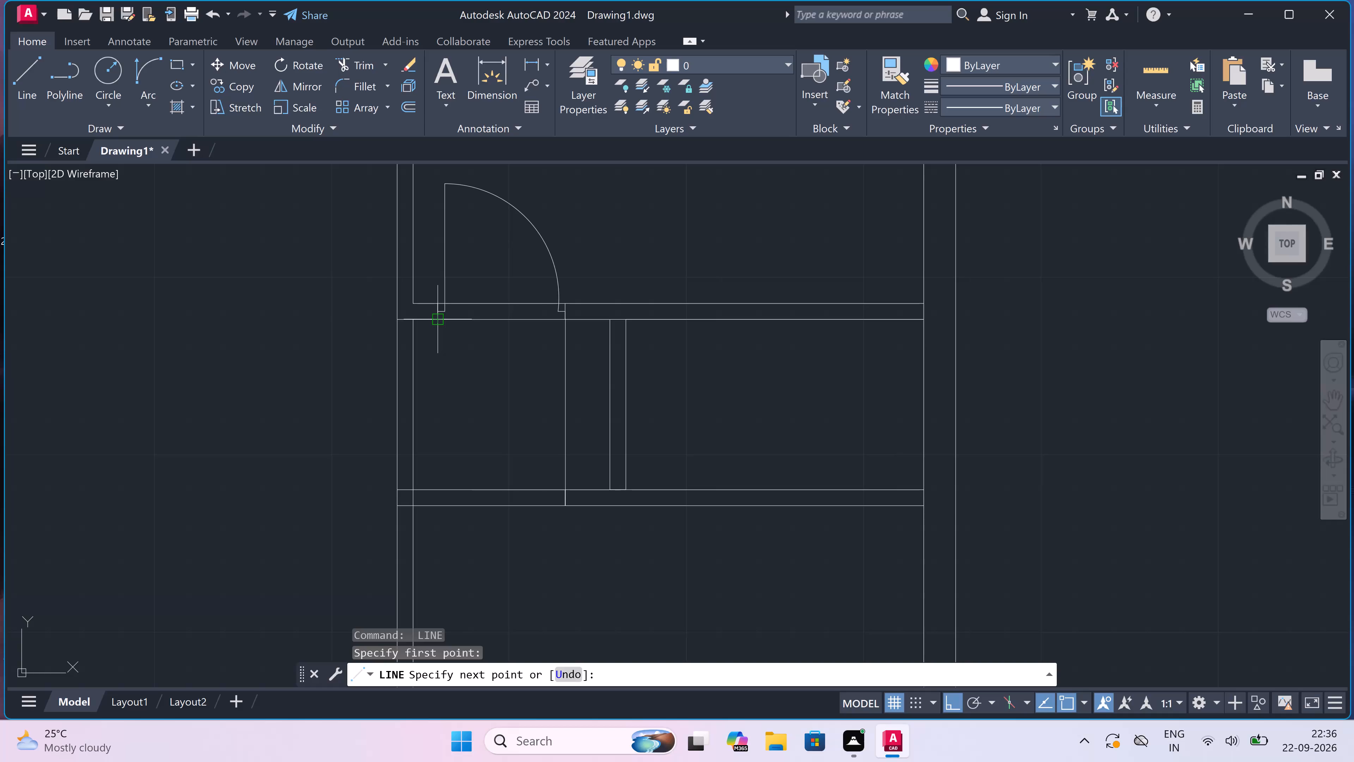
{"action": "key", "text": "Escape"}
Draw the hinge-side jamb across the lower partition, aligned with the door above, with a 2" line from its midpoint and a 3' leaf downward.
{"action": "key", "text": "space"}
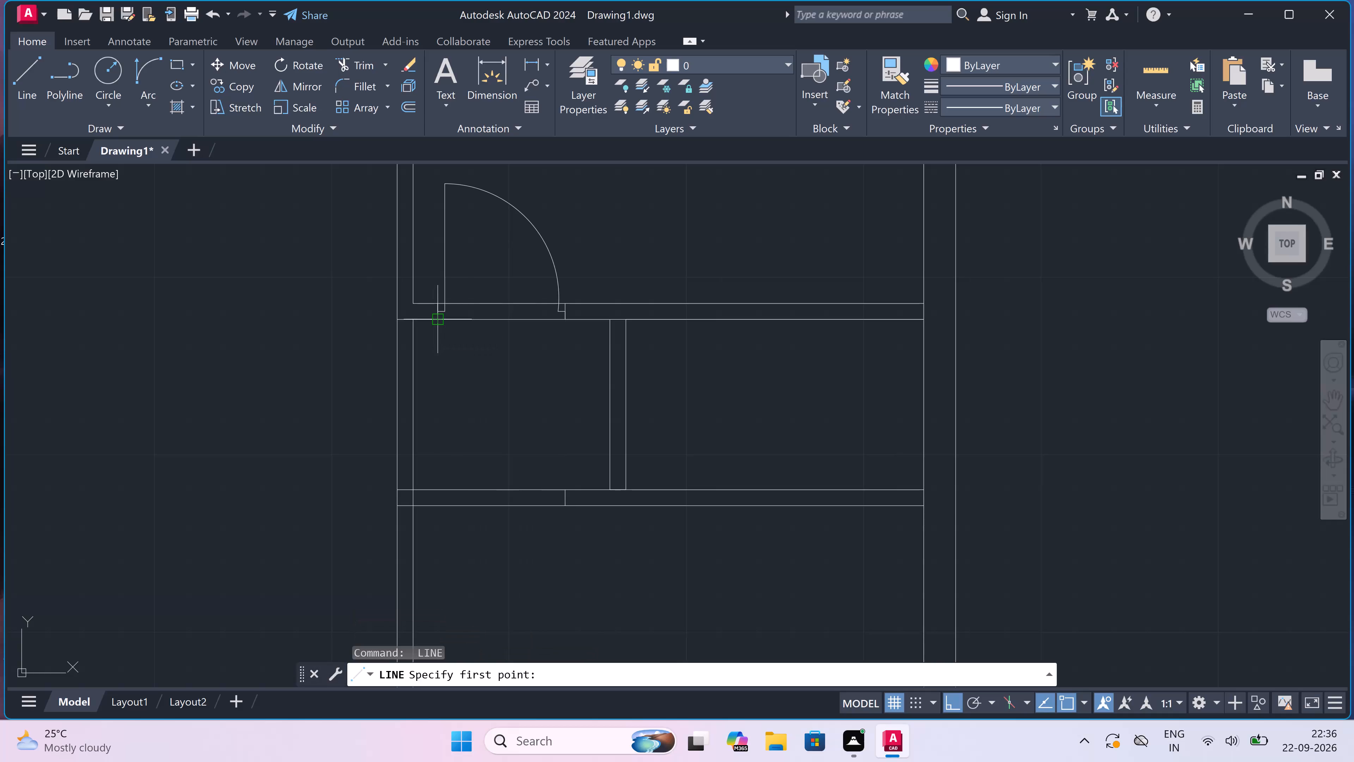
{"action": "left_click", "coordinate": [443, 488]}
{"action": "scroll", "coordinate": [440, 513], "scroll_direction": "up", "scroll_amount": 3}
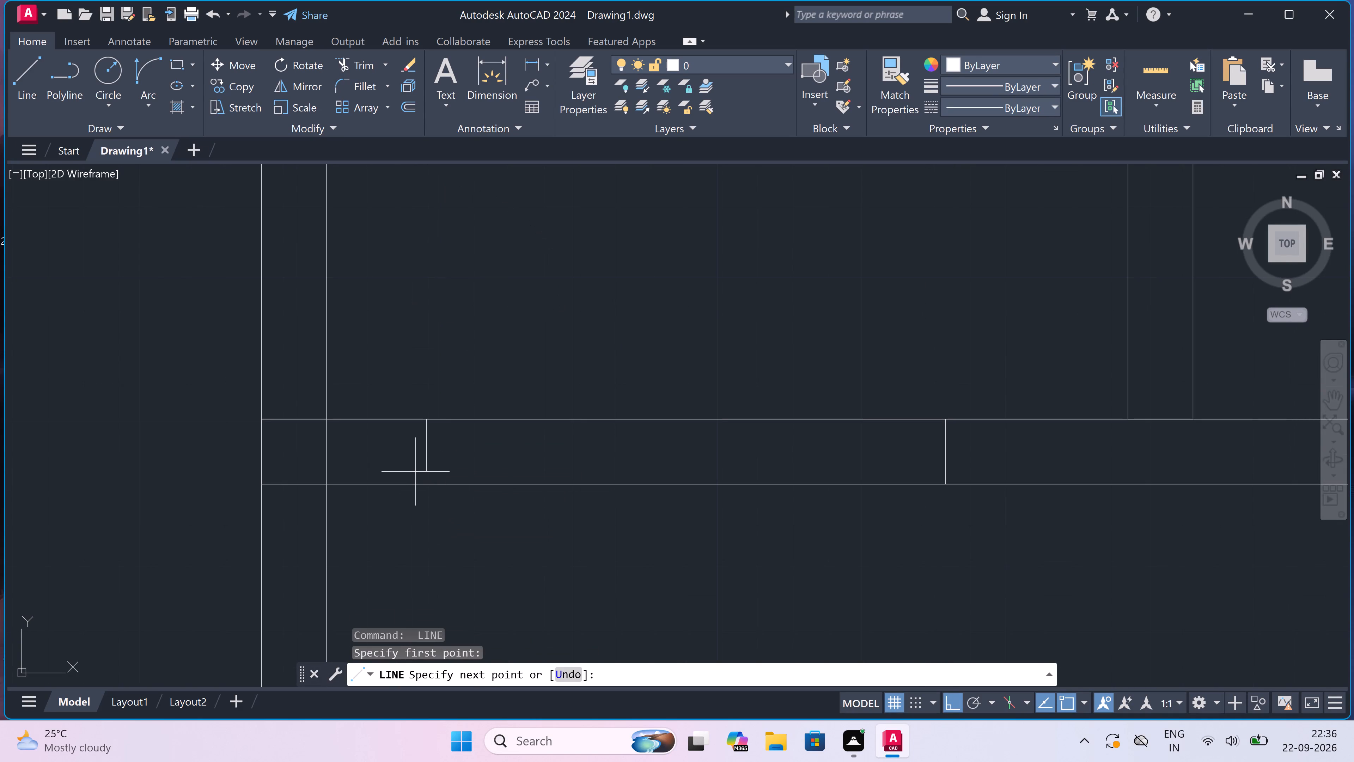
{"action": "left_click", "coordinate": [429, 482]}
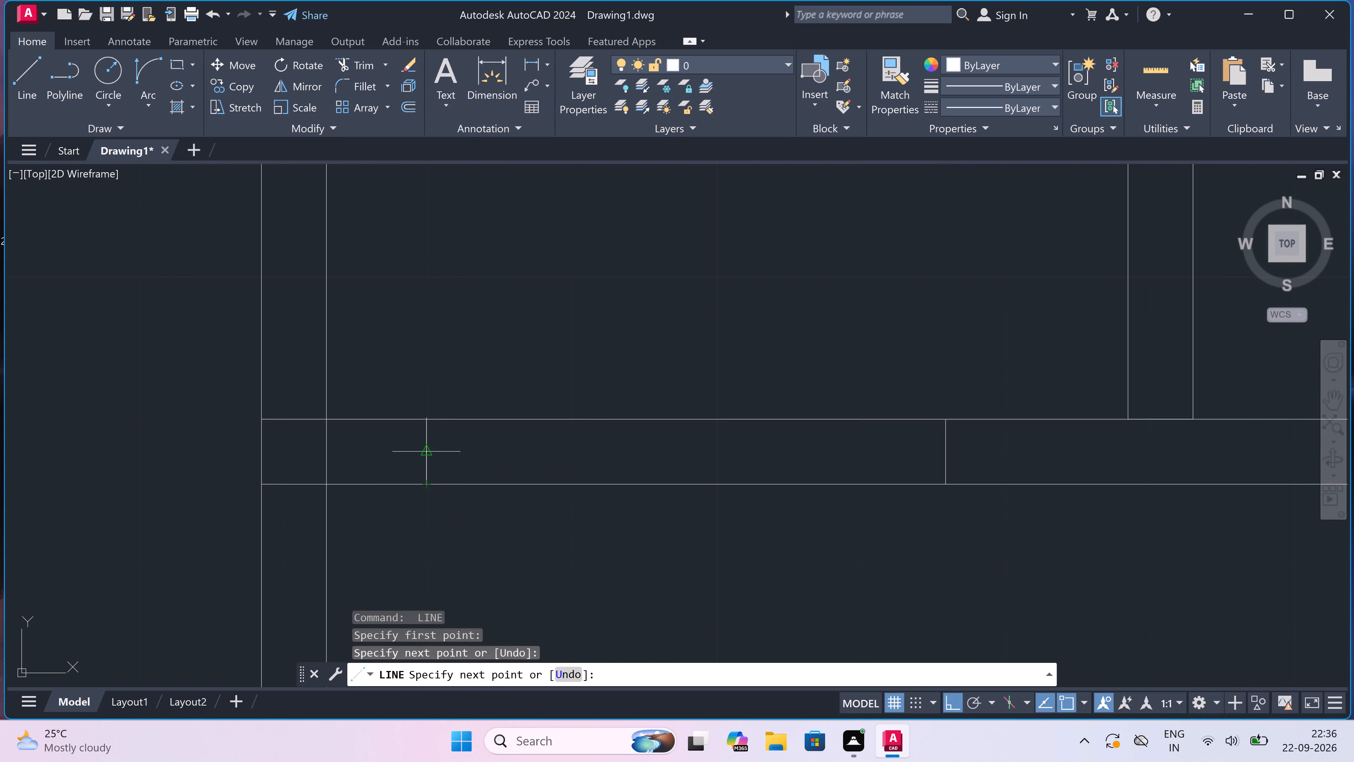
{"action": "left_click", "coordinate": [431, 446]}
{"action": "type", "text": "2\""}
{"action": "key", "text": "space"}
{"action": "scroll", "coordinate": [614, 447], "scroll_direction": "down", "scroll_amount": 3}
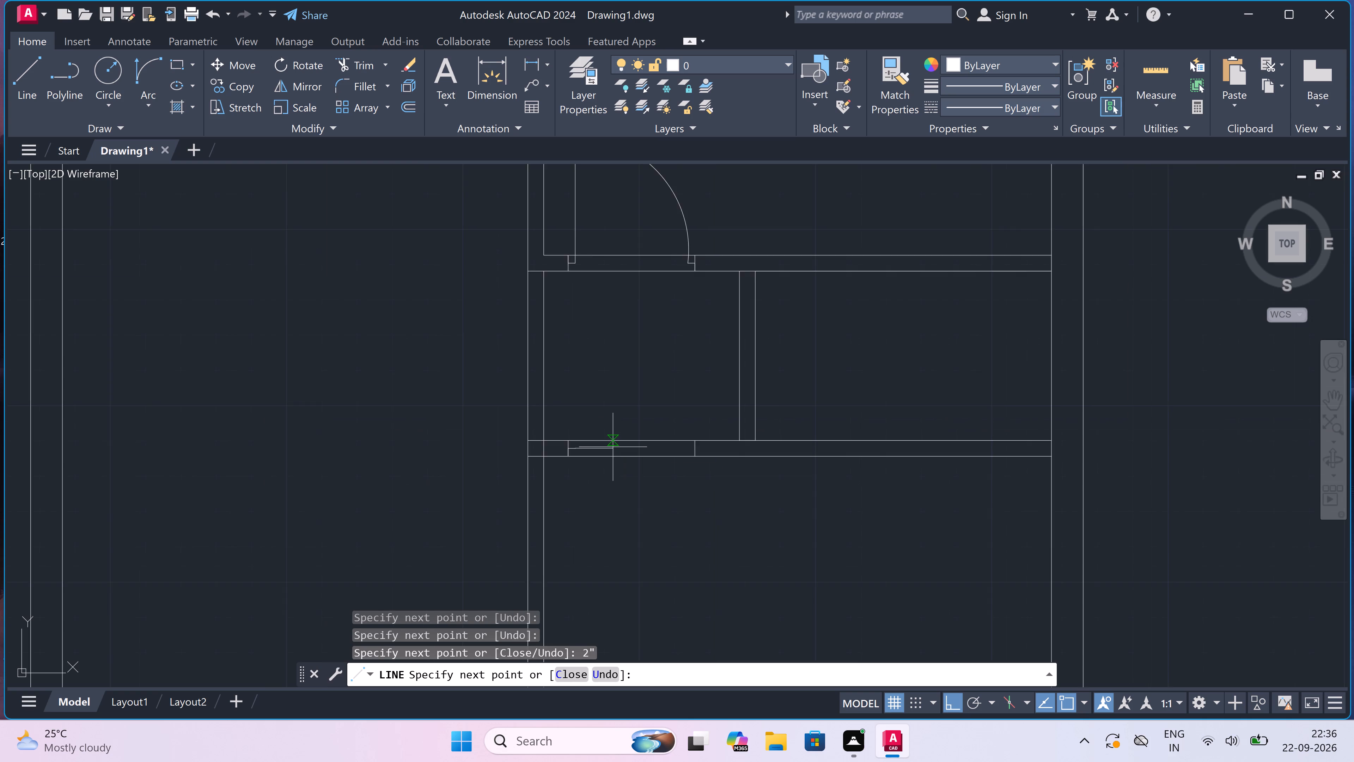
{"action": "scroll", "coordinate": [613, 447], "scroll_direction": "down", "scroll_amount": 2}
{"action": "scroll", "coordinate": [584, 538], "scroll_direction": "up", "scroll_amount": 3}
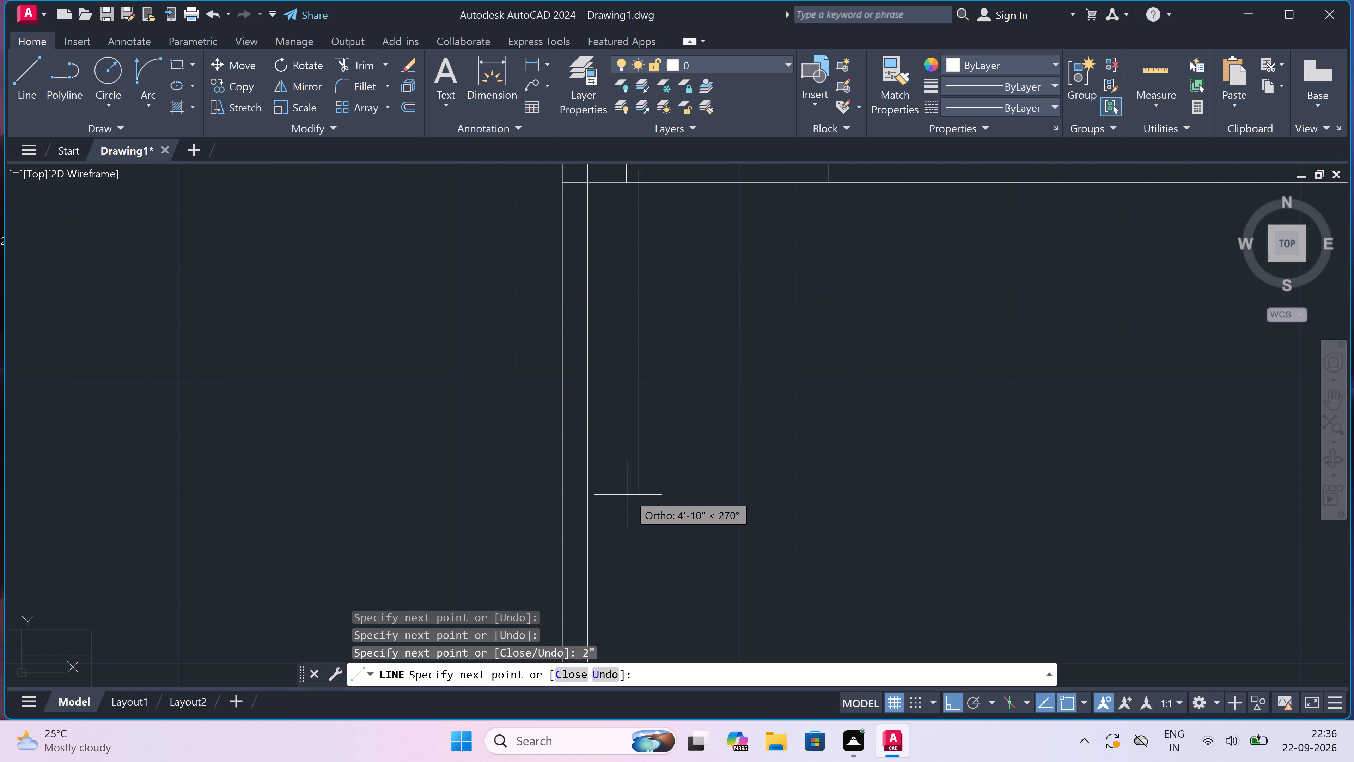
{"action": "type", "text": "3'"}
{"action": "key", "text": "space"}
{"action": "key", "text": "Escape"}
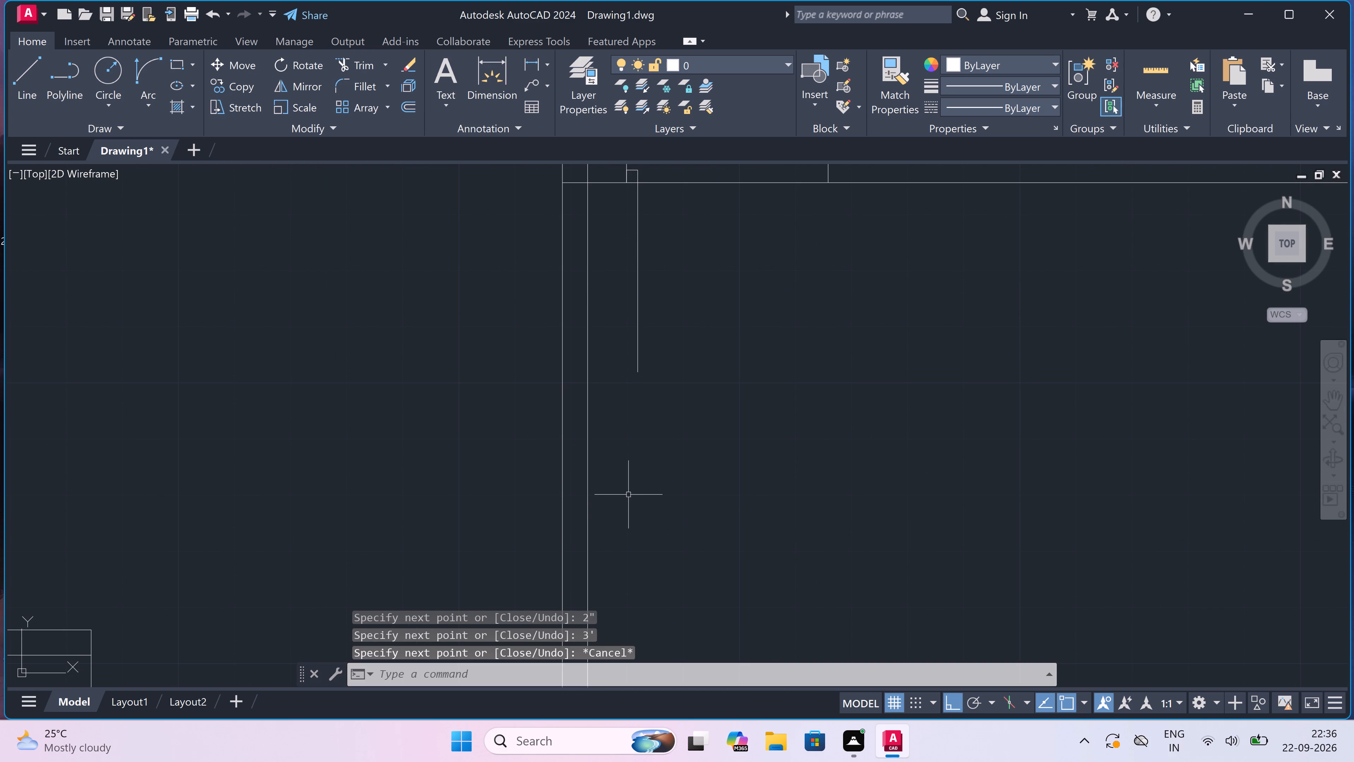
Draw a 2" line from the midpoint of the opposite jamb in the lower partition toward the door leaf.
{"action": "scroll", "coordinate": [628, 493], "scroll_direction": "down", "scroll_amount": 2}
{"action": "scroll", "coordinate": [659, 311], "scroll_direction": "up", "scroll_amount": 2}
{"action": "scroll", "coordinate": [679, 416], "scroll_direction": "down", "scroll_amount": 2}
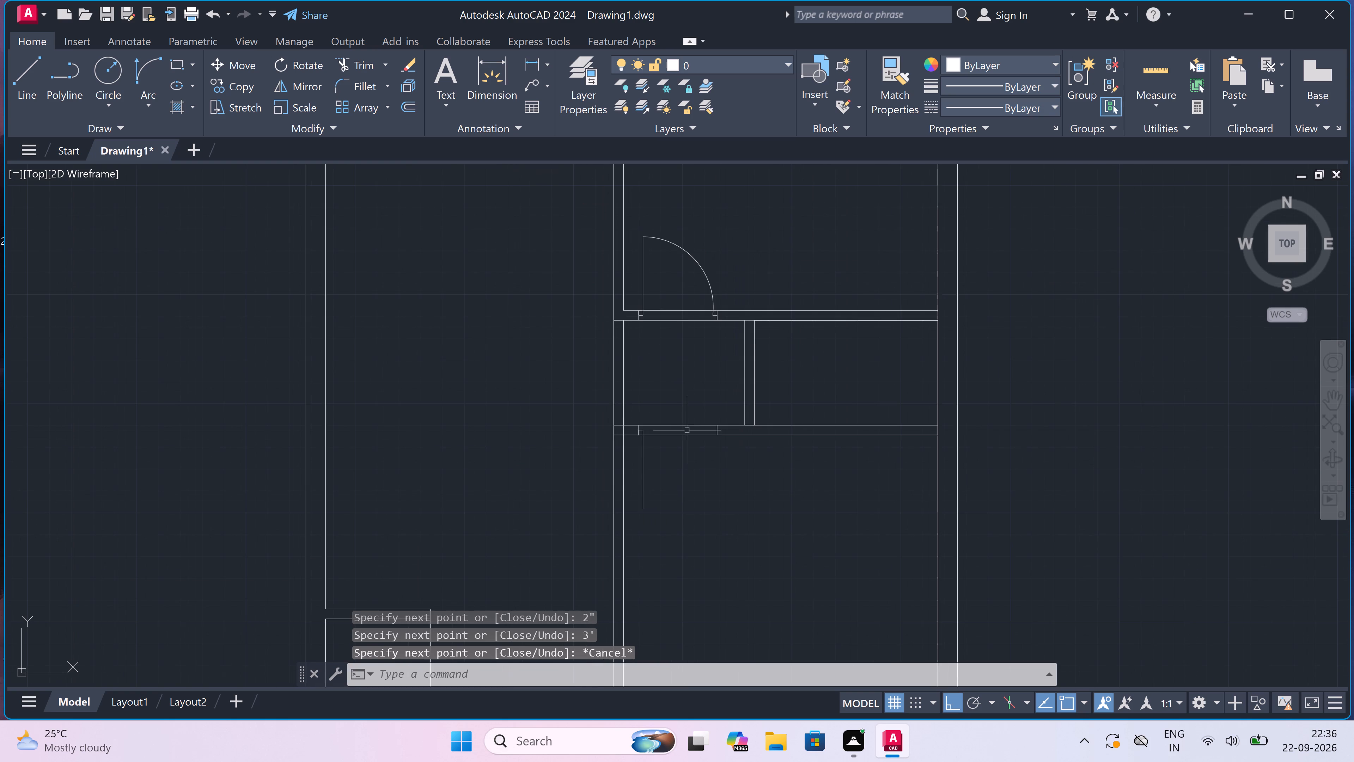
{"action": "scroll", "coordinate": [689, 447], "scroll_direction": "up", "scroll_amount": 2}
{"action": "key", "text": "space"}
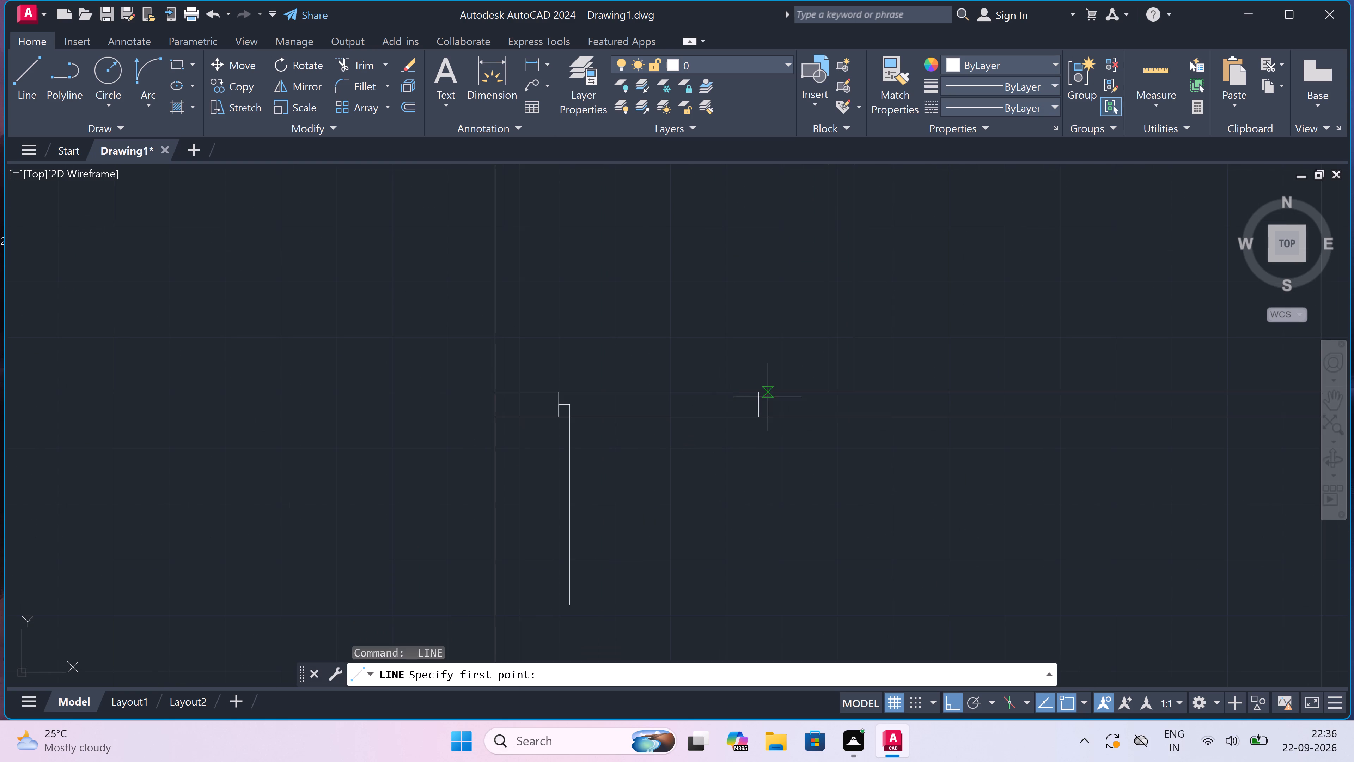
{"action": "left_click_drag", "start_coordinate": [761, 405], "coordinate": [749, 410]}
{"action": "type", "text": "2\""}
{"action": "key", "text": "space"}
{"action": "key", "text": "Escape"}
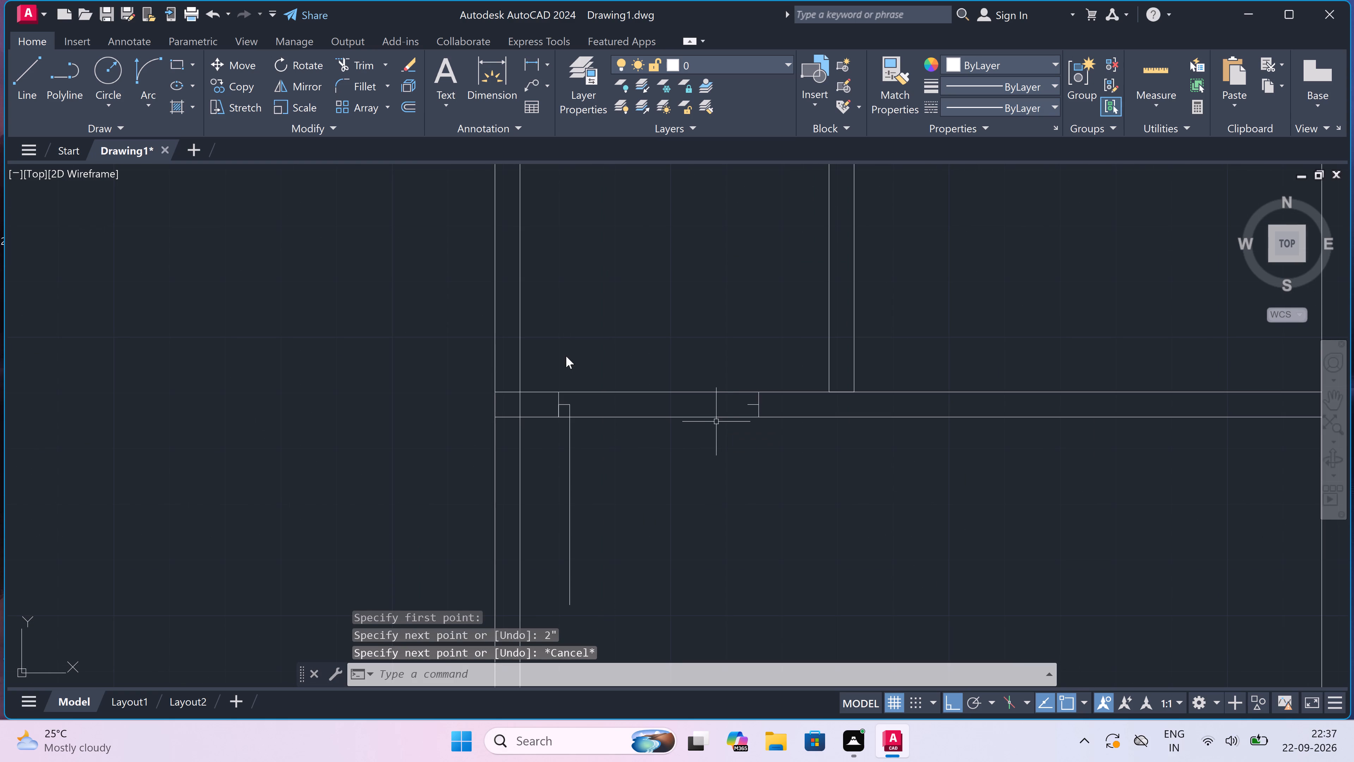
Draw the lower door's swing with a Start, End, Direction arc from the leaf's bottom end to the free end of the opposite 2" line.
{"action": "left_click", "coordinate": [142, 65]}
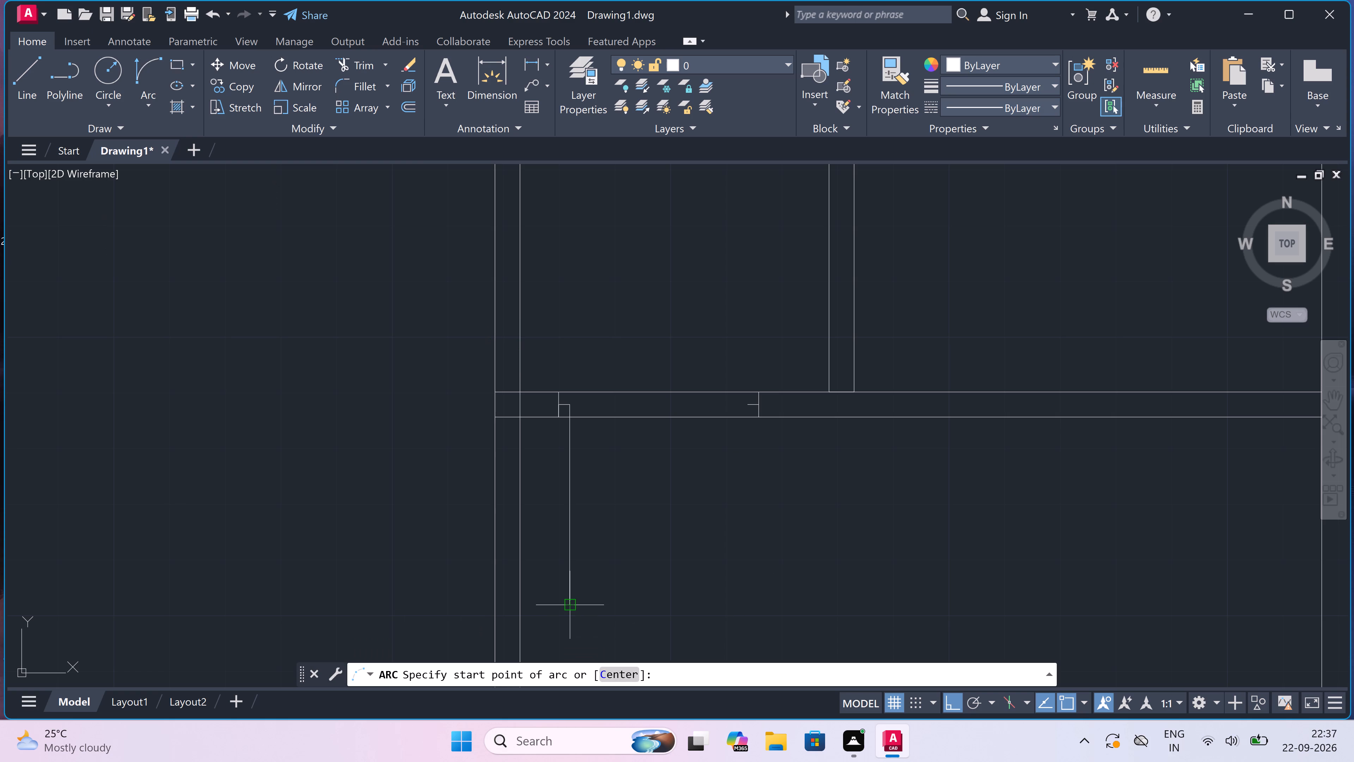
{"action": "left_click_drag", "start_coordinate": [568, 607], "coordinate": [573, 601]}
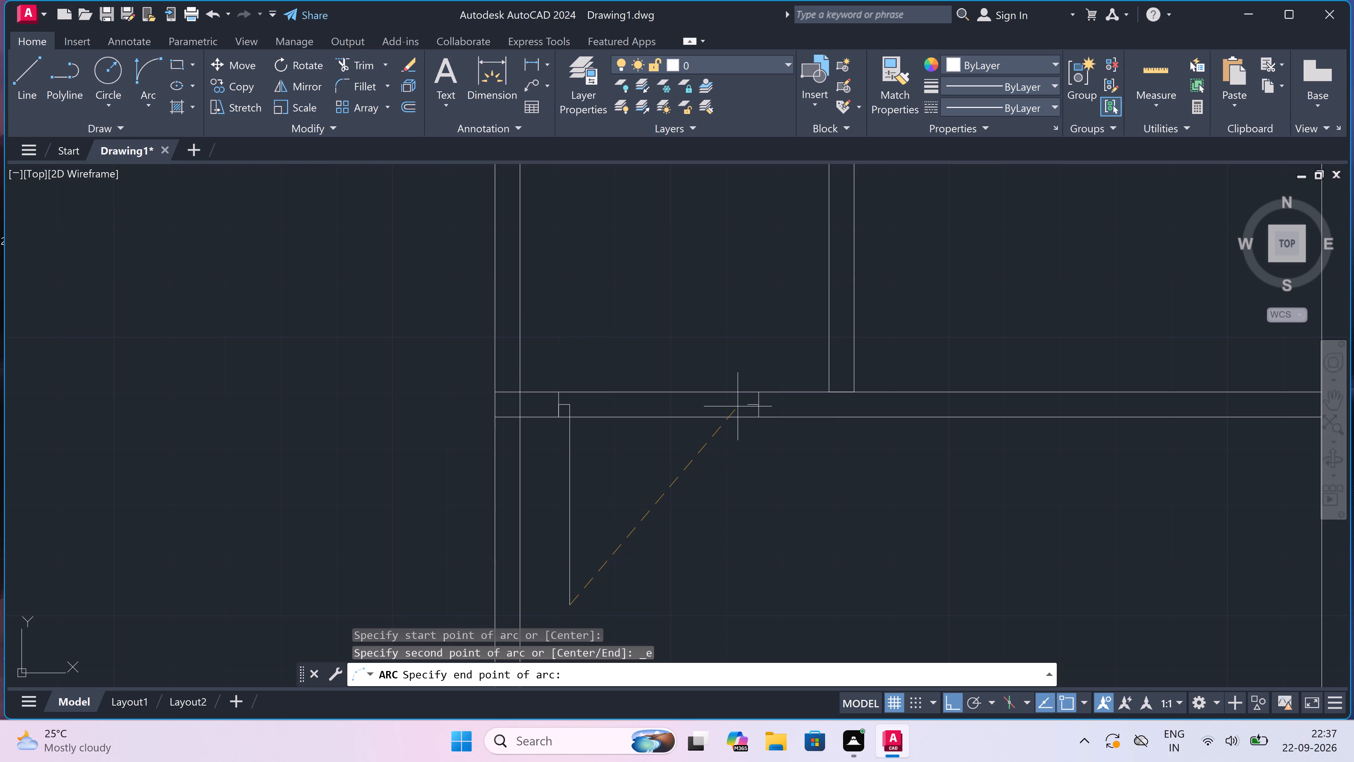
{"action": "left_click", "coordinate": [745, 404]}
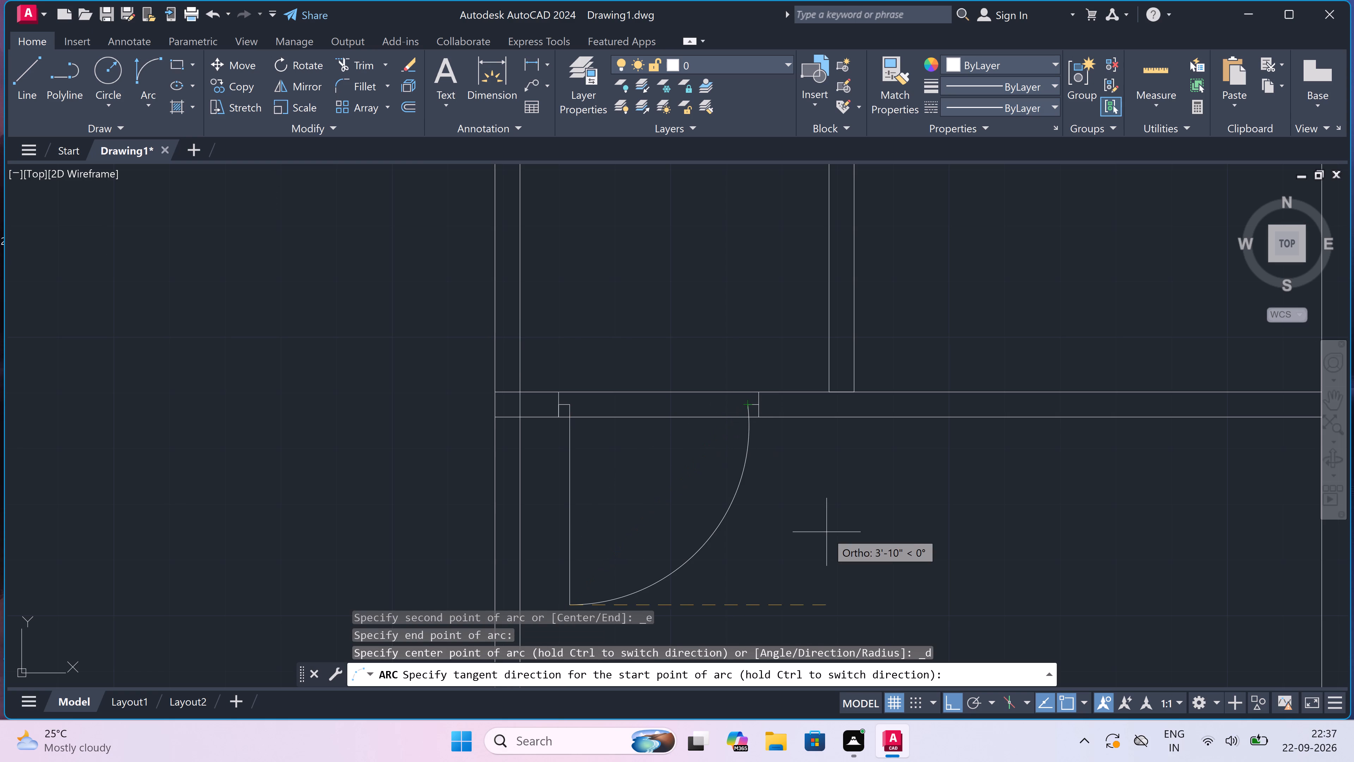
{"action": "left_click", "coordinate": [827, 532]}
Trim both lines of the lower partition between the new door's jambs to open the doorway.
{"action": "key", "text": "t"}
{"action": "key", "text": "r"}
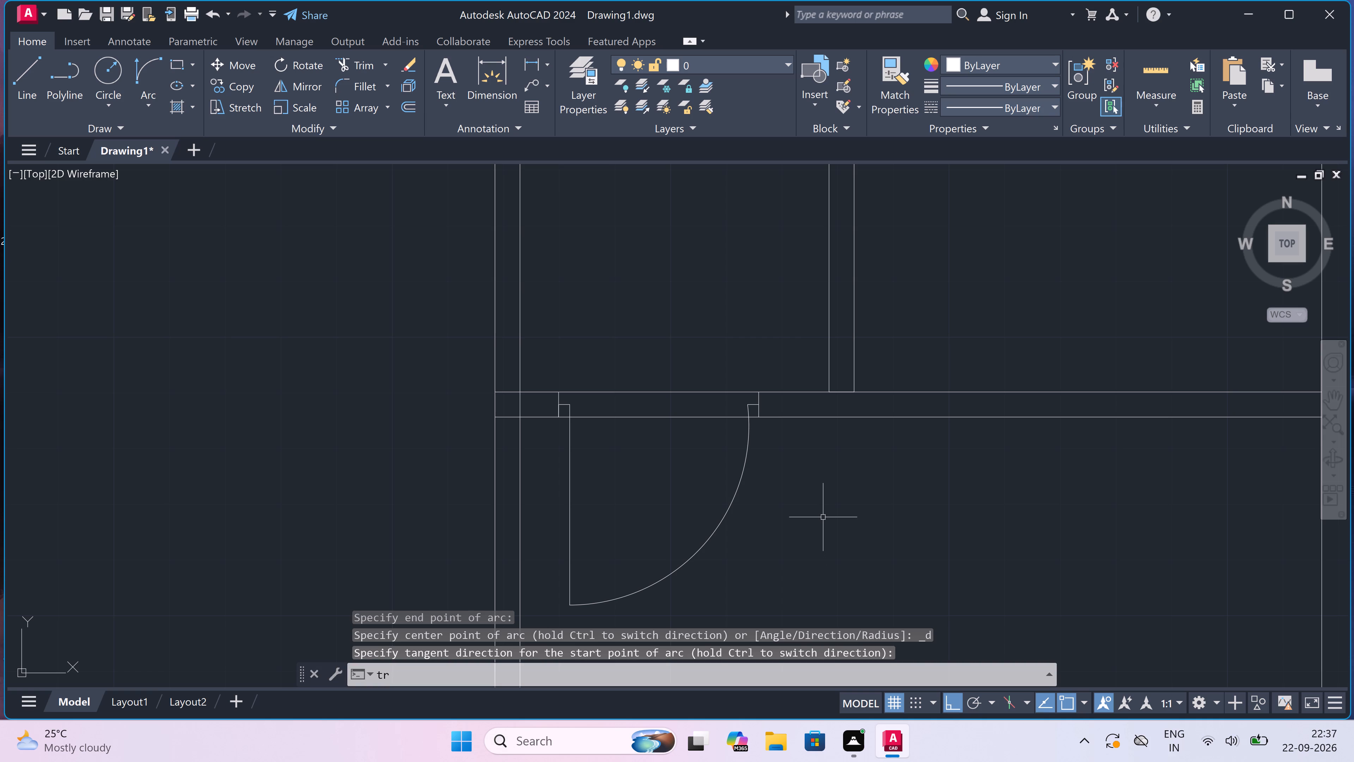
{"action": "left_click_drag", "start_coordinate": [684, 461], "coordinate": [683, 456]}
{"action": "key", "text": "space"}
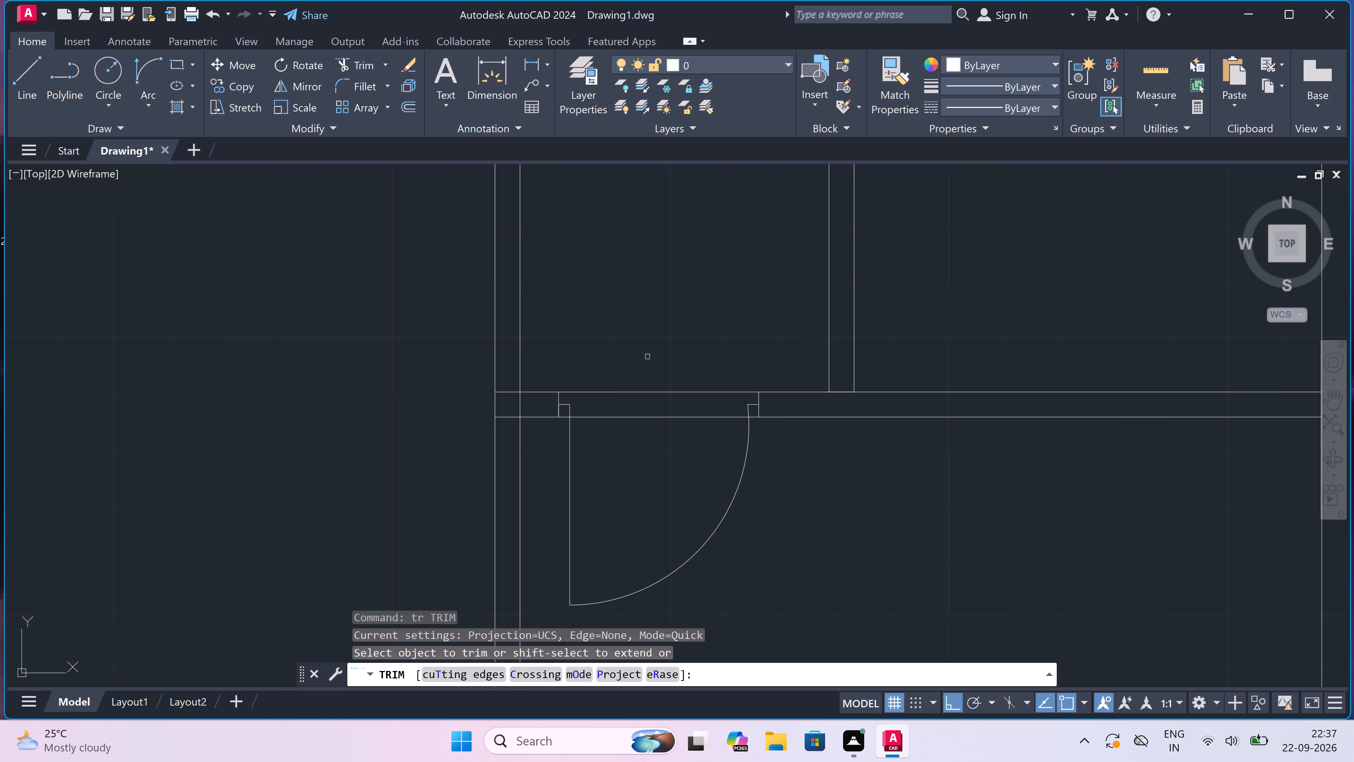
{"action": "left_click_drag", "start_coordinate": [646, 356], "coordinate": [648, 362]}
{"action": "left_click", "coordinate": [652, 484]}
{"action": "scroll", "coordinate": [651, 477], "scroll_direction": "down", "scroll_amount": 3}
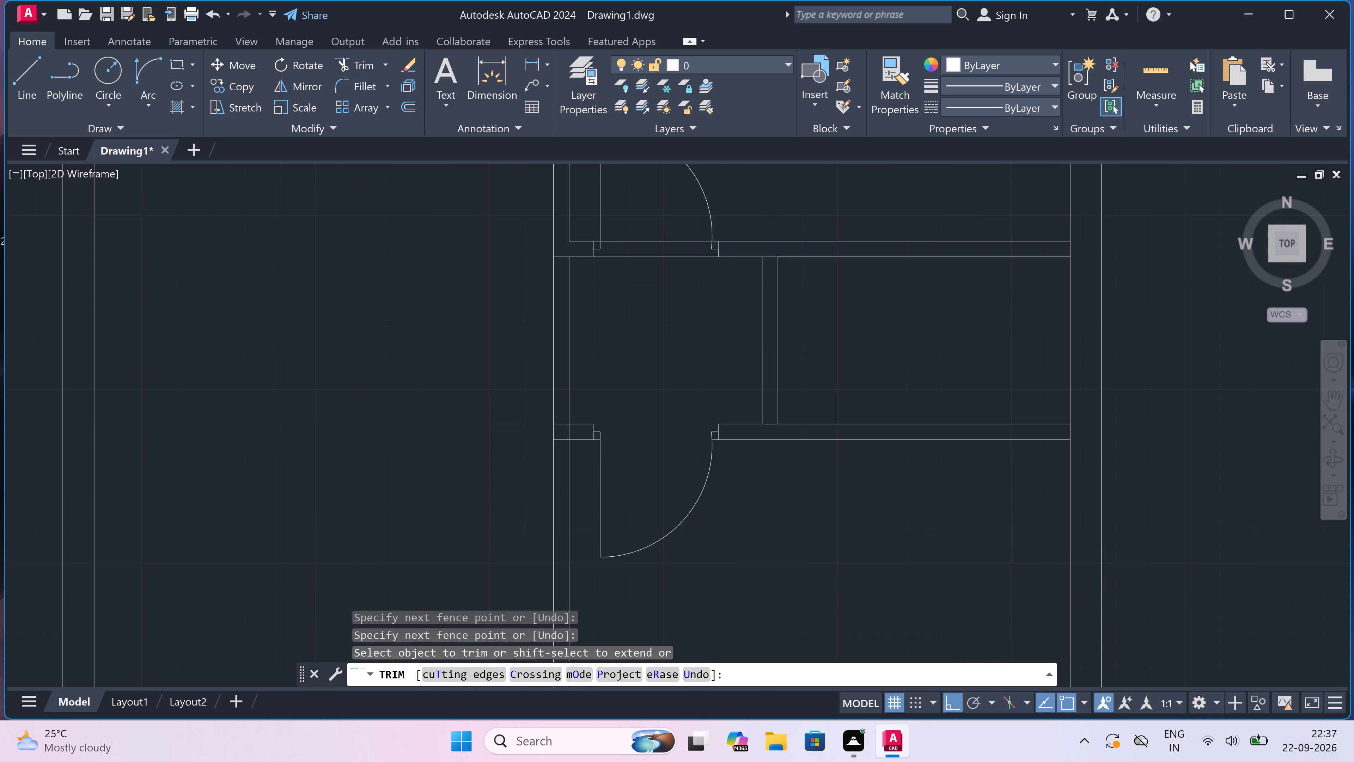
Trim the two vertical wall lines closing the narrow space's left end, between the upper and lower door partitions.
{"action": "scroll", "coordinate": [633, 400], "scroll_direction": "up", "scroll_amount": 2}
{"action": "left_click", "coordinate": [633, 400]}
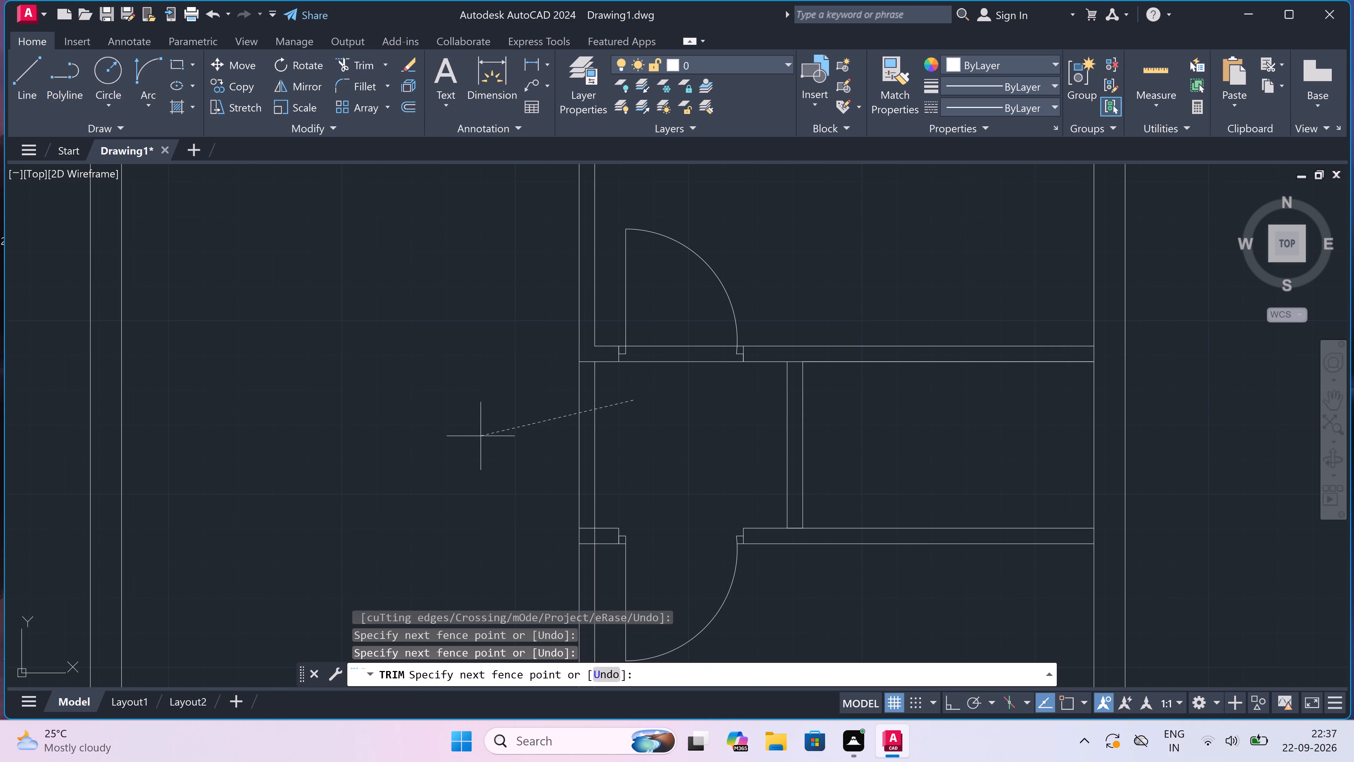
{"action": "left_click", "coordinate": [448, 443]}
{"action": "scroll", "coordinate": [552, 570], "scroll_direction": "up", "scroll_amount": 1}
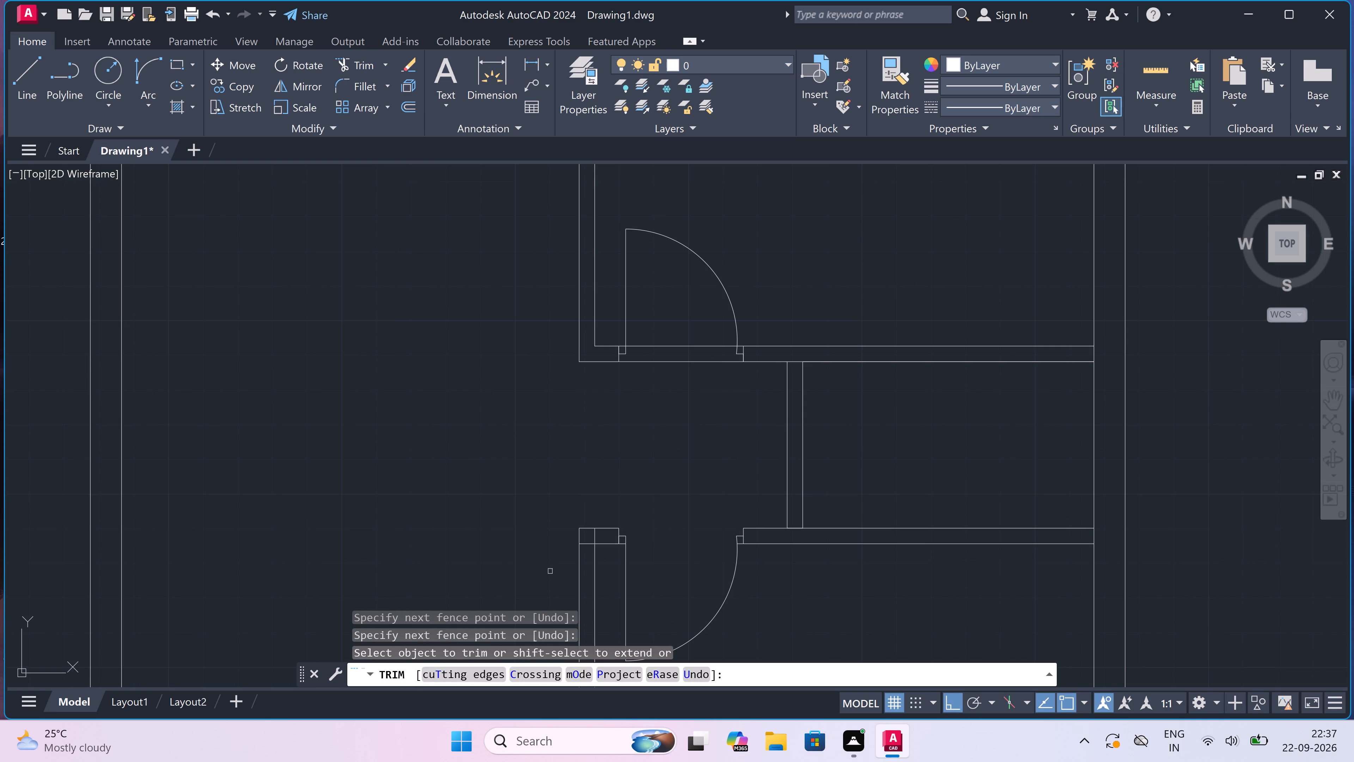
Trim the overlapping wall lines inside the corner beside the lower door's hinge-side jamb.
{"action": "scroll", "coordinate": [552, 570], "scroll_direction": "up", "scroll_amount": 1}
{"action": "left_click", "coordinate": [648, 494]}
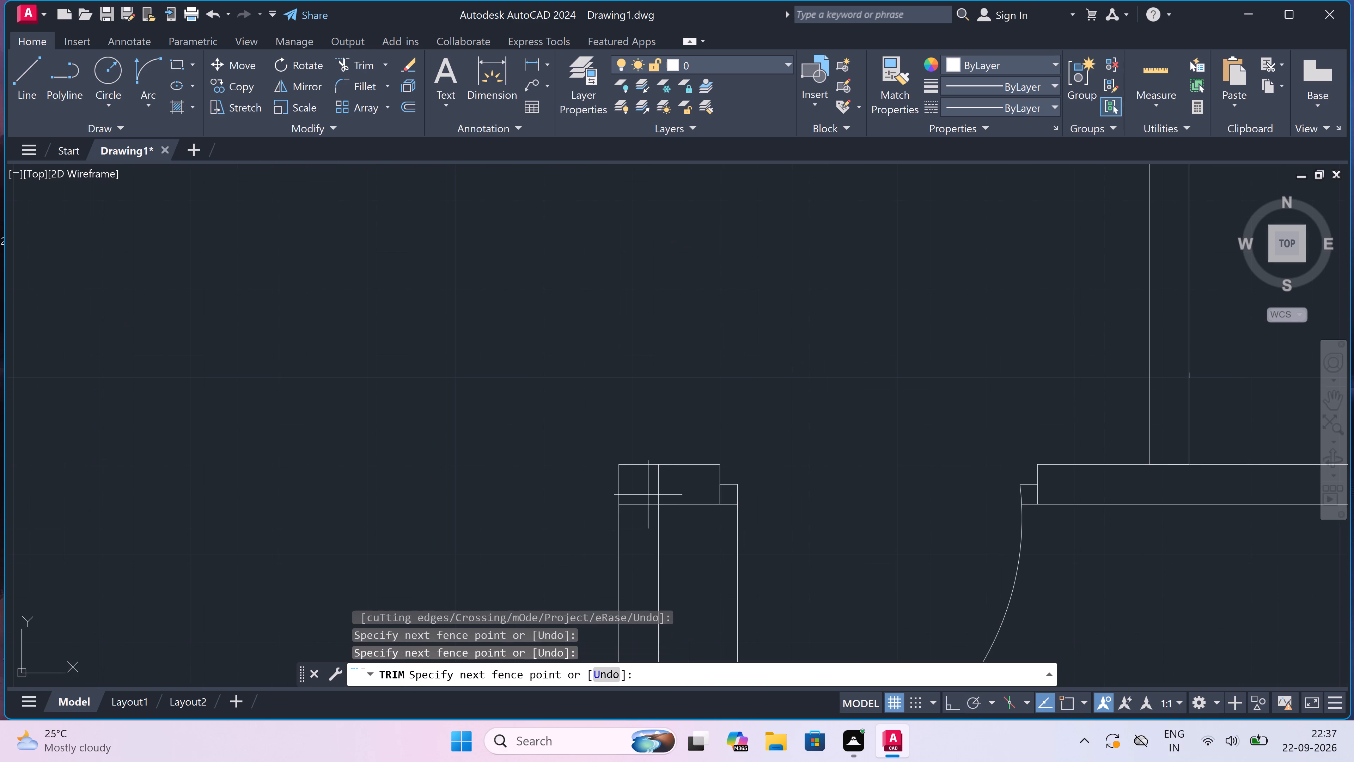
{"action": "left_click", "coordinate": [642, 518]}
{"action": "left_click", "coordinate": [644, 486]}
{"action": "left_click", "coordinate": [667, 486]}
Trim the horizontal partition lines across both ends of the short vertical partition so the walls join openly.
{"action": "scroll", "coordinate": [651, 491], "scroll_direction": "down", "scroll_amount": 4}
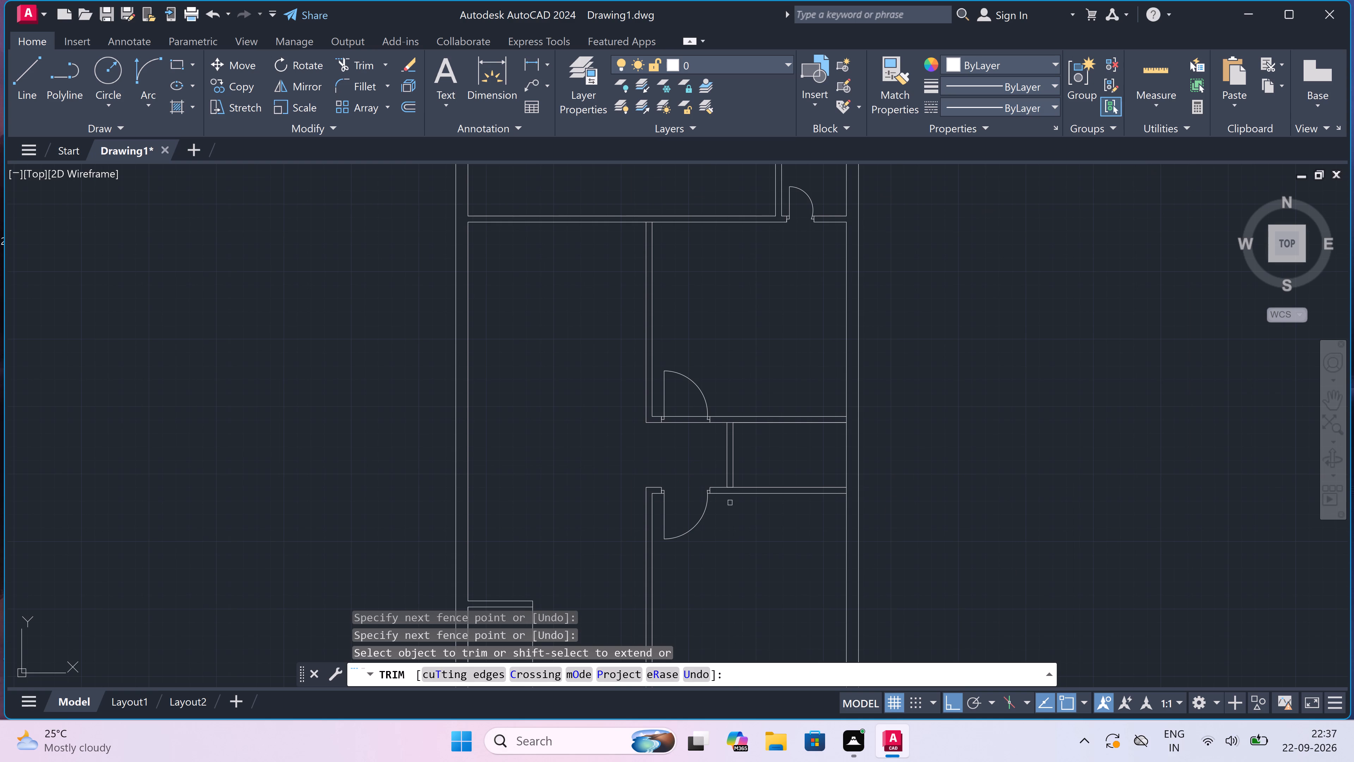
{"action": "scroll", "coordinate": [731, 490], "scroll_direction": "up", "scroll_amount": 4}
{"action": "left_click", "coordinate": [725, 485]}
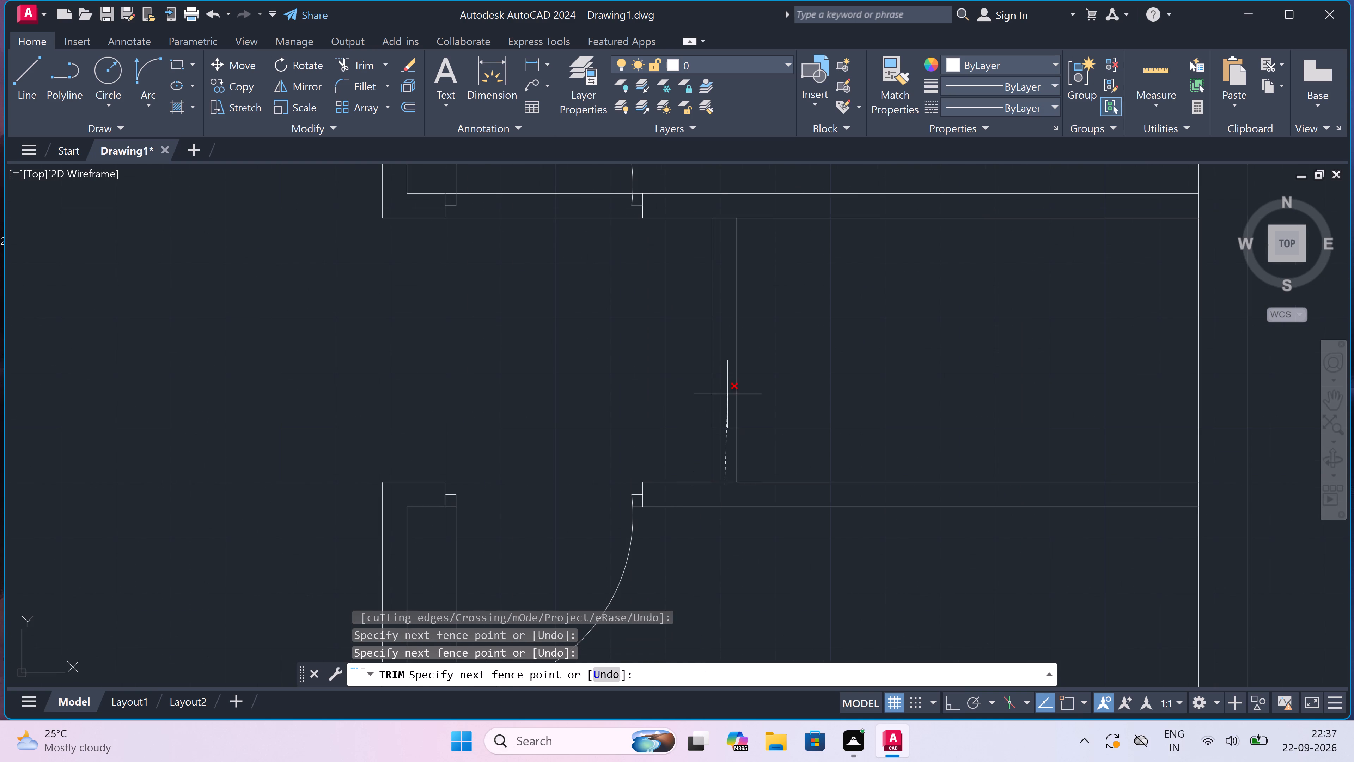
{"action": "scroll", "coordinate": [733, 370], "scroll_direction": "down", "scroll_amount": 3}
{"action": "scroll", "coordinate": [721, 325], "scroll_direction": "up", "scroll_amount": 1}
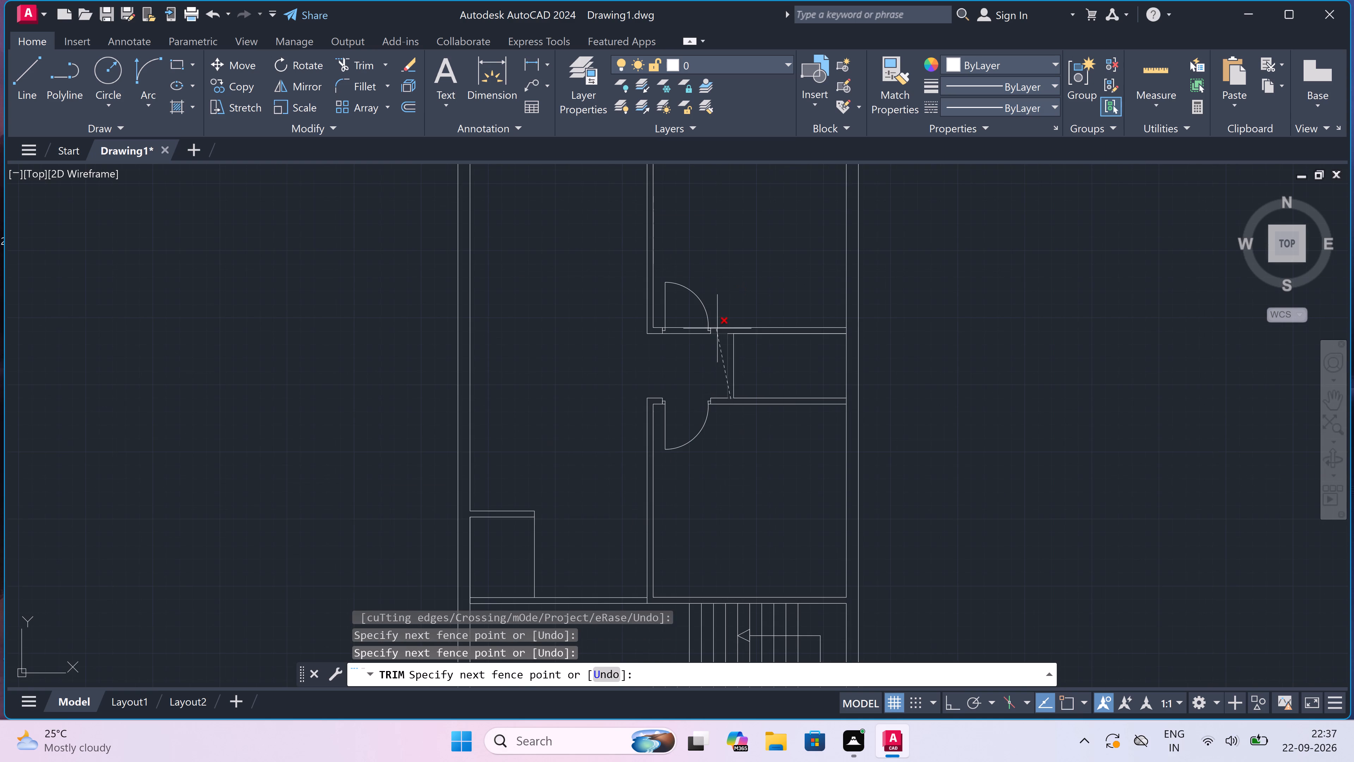
{"action": "scroll", "coordinate": [737, 320], "scroll_direction": "up", "scroll_amount": 3}
{"action": "scroll", "coordinate": [721, 399], "scroll_direction": "up", "scroll_amount": 1}
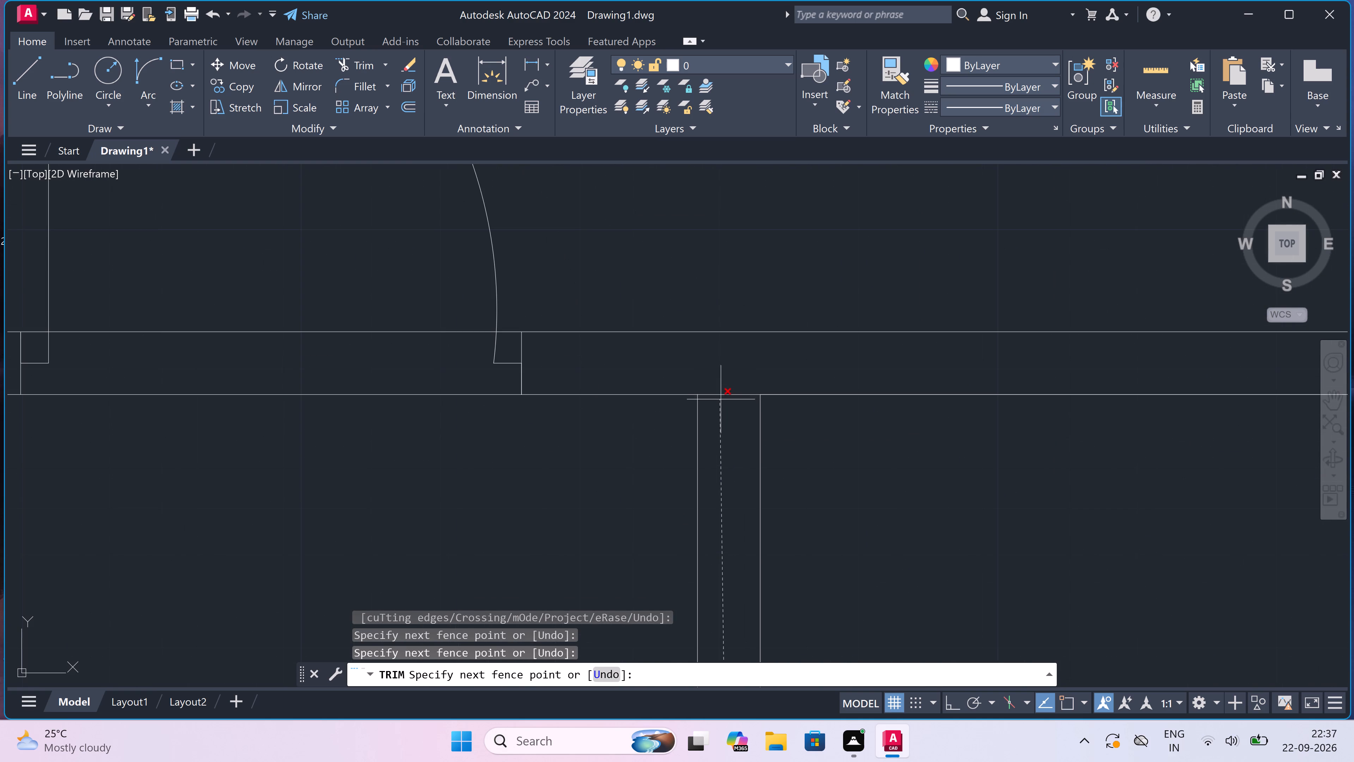
{"action": "left_click", "coordinate": [723, 381]}
{"action": "scroll", "coordinate": [723, 381], "scroll_direction": "down", "scroll_amount": 6}
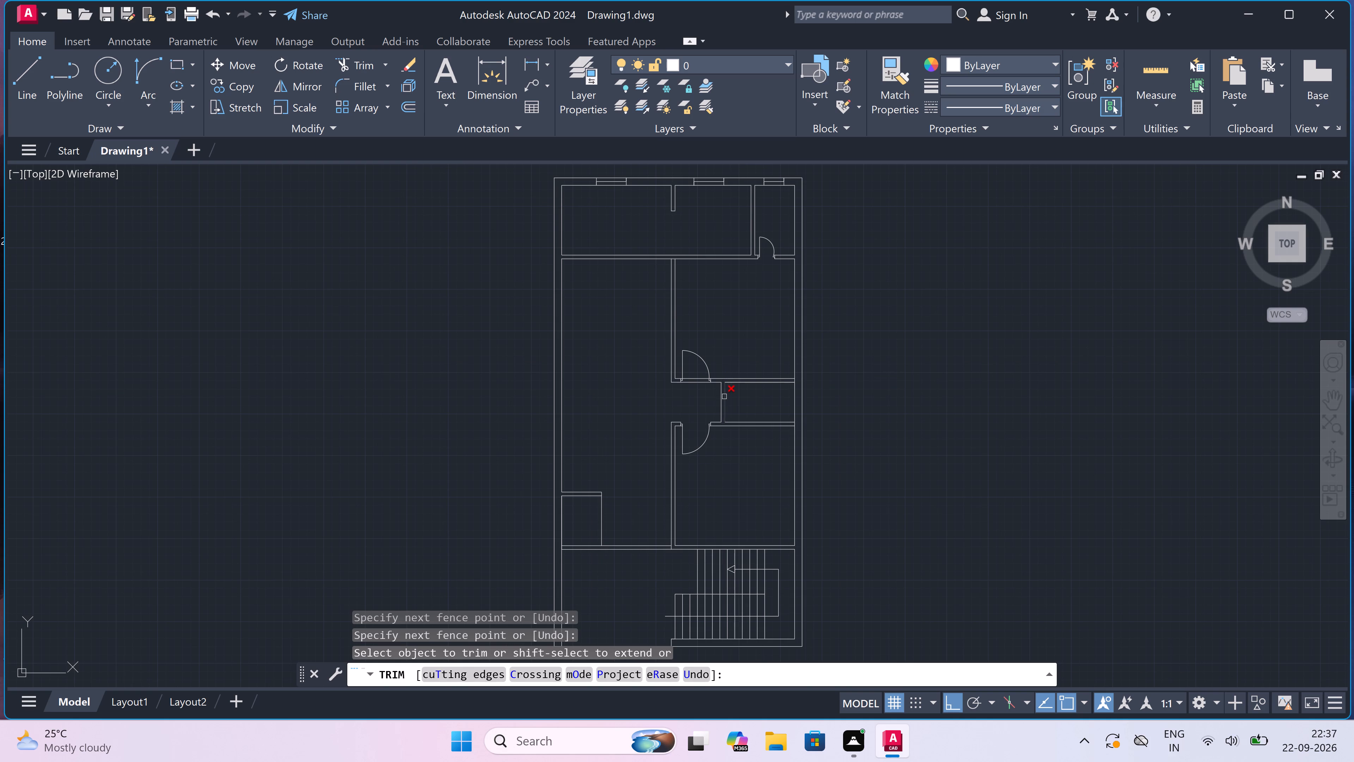
{"action": "scroll", "coordinate": [724, 398], "scroll_direction": "up", "scroll_amount": 3}
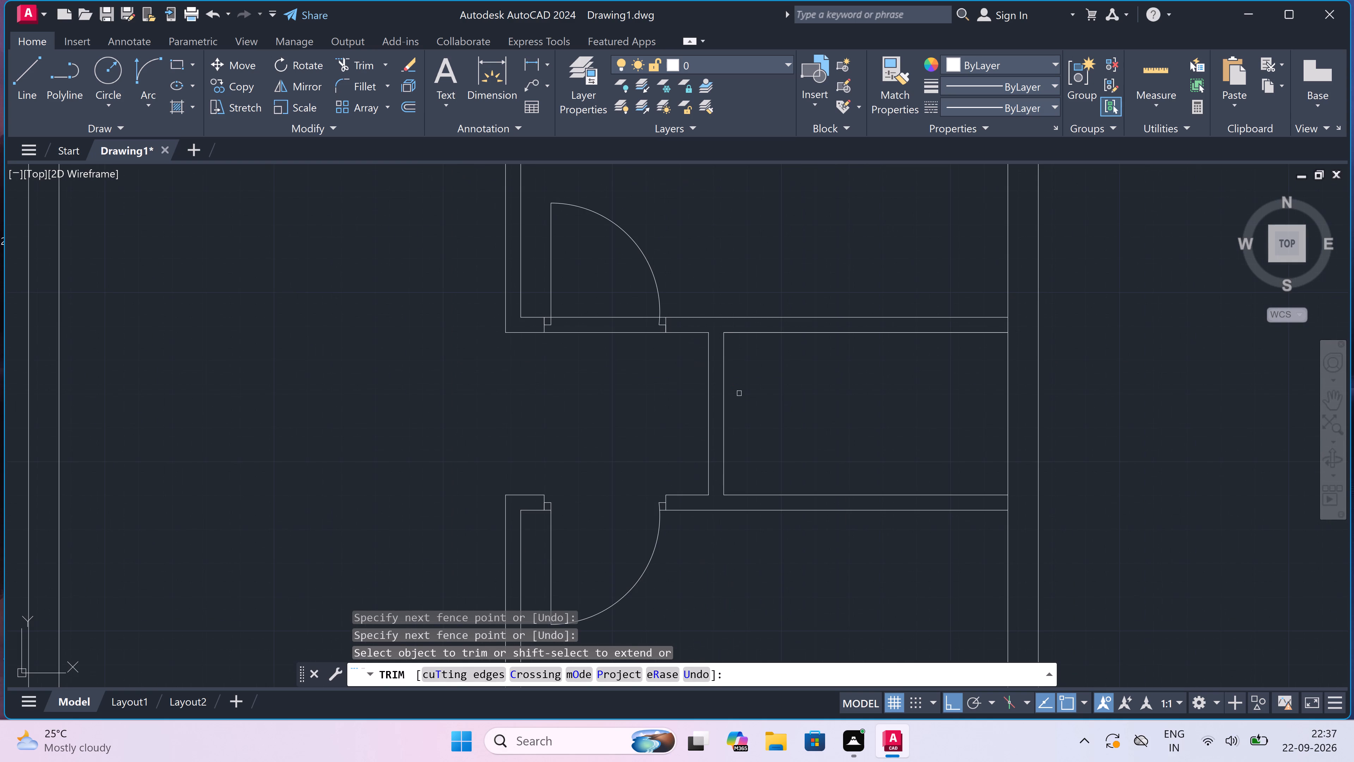
{"action": "key", "text": "Escape"}
Draw a jamb across the short vertical partition near its top, with a 2" line down from its midpoint and a 2' door leaf to the right.
{"action": "type", "text": "l"}
{"action": "key", "text": "space"}
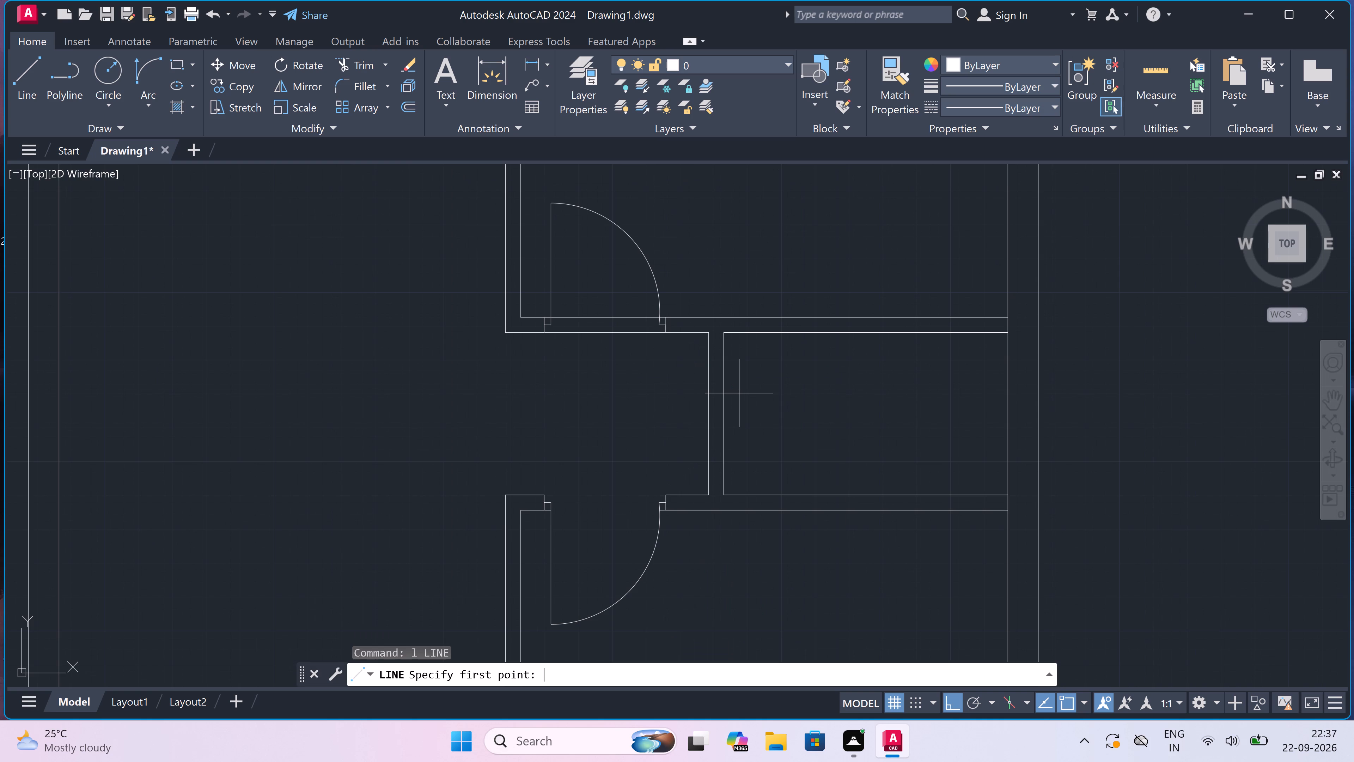
{"action": "scroll", "coordinate": [720, 365], "scroll_direction": "up", "scroll_amount": 2}
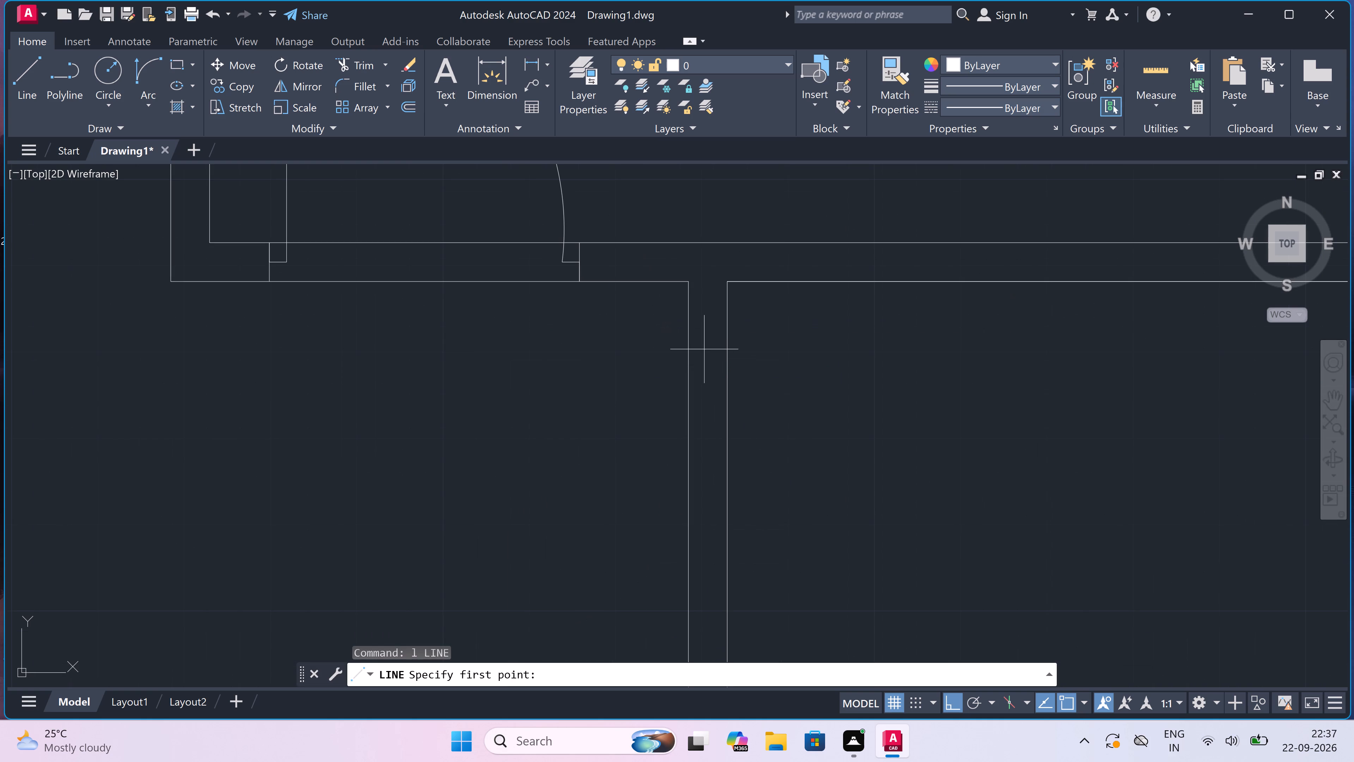
{"action": "left_click", "coordinate": [689, 325]}
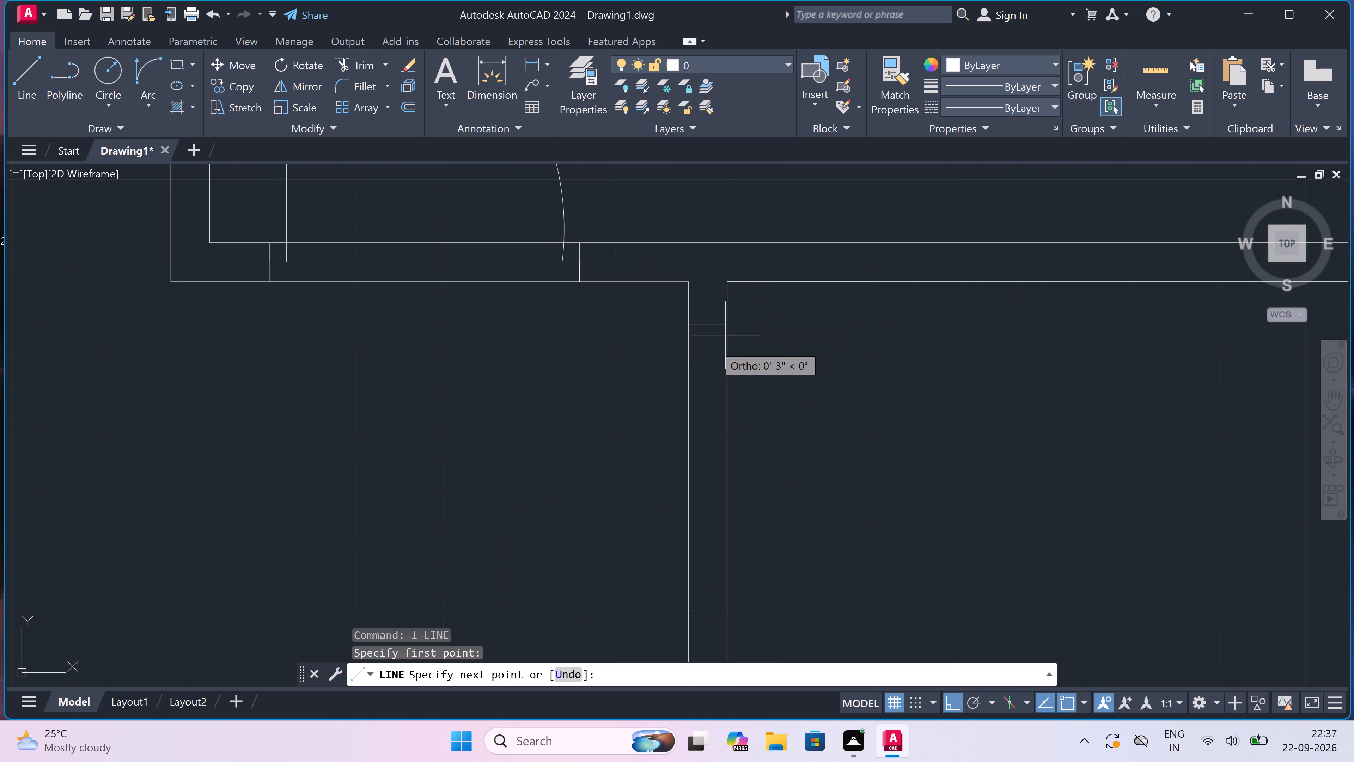
{"action": "left_click", "coordinate": [727, 325]}
{"action": "left_click_drag", "start_coordinate": [708, 324], "coordinate": [714, 340]}
{"action": "key", "text": "2"}
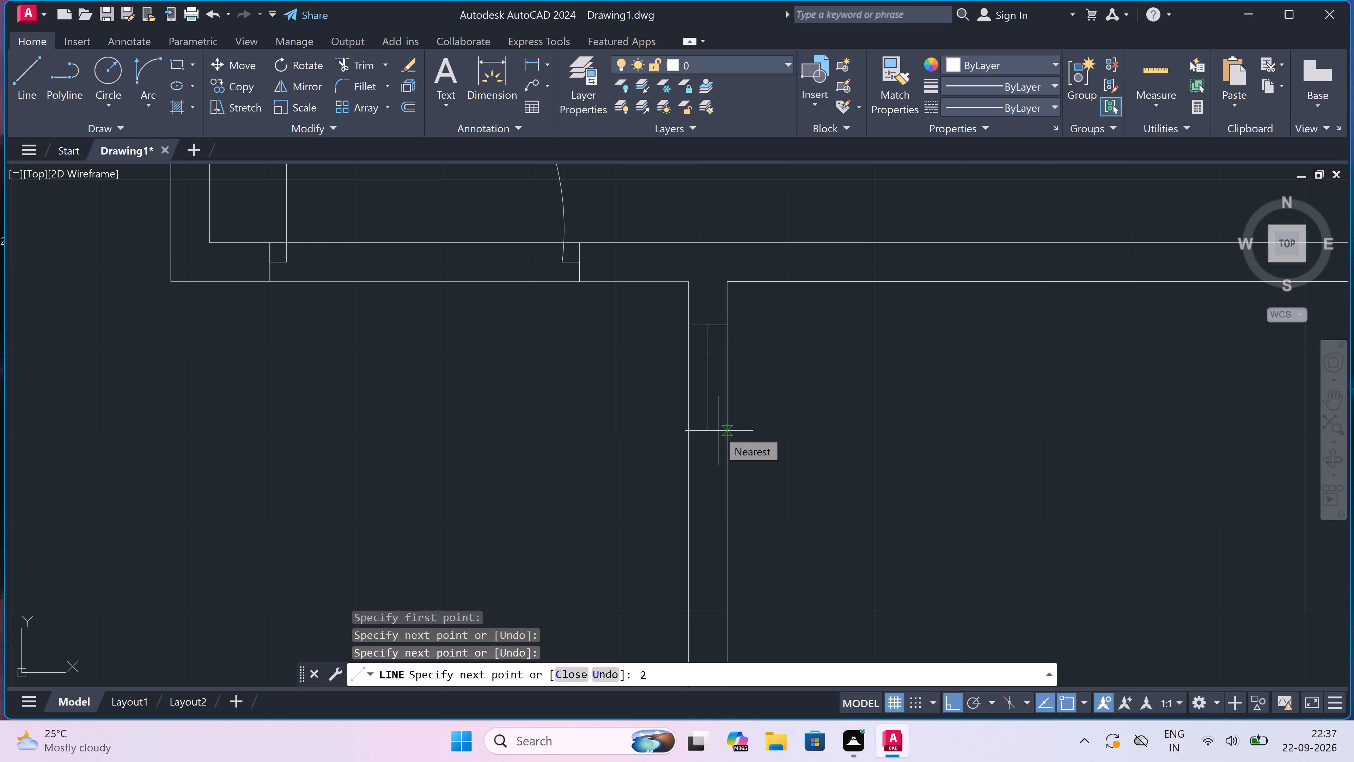
{"action": "type", "text": "\""}
{"action": "key", "text": "space"}
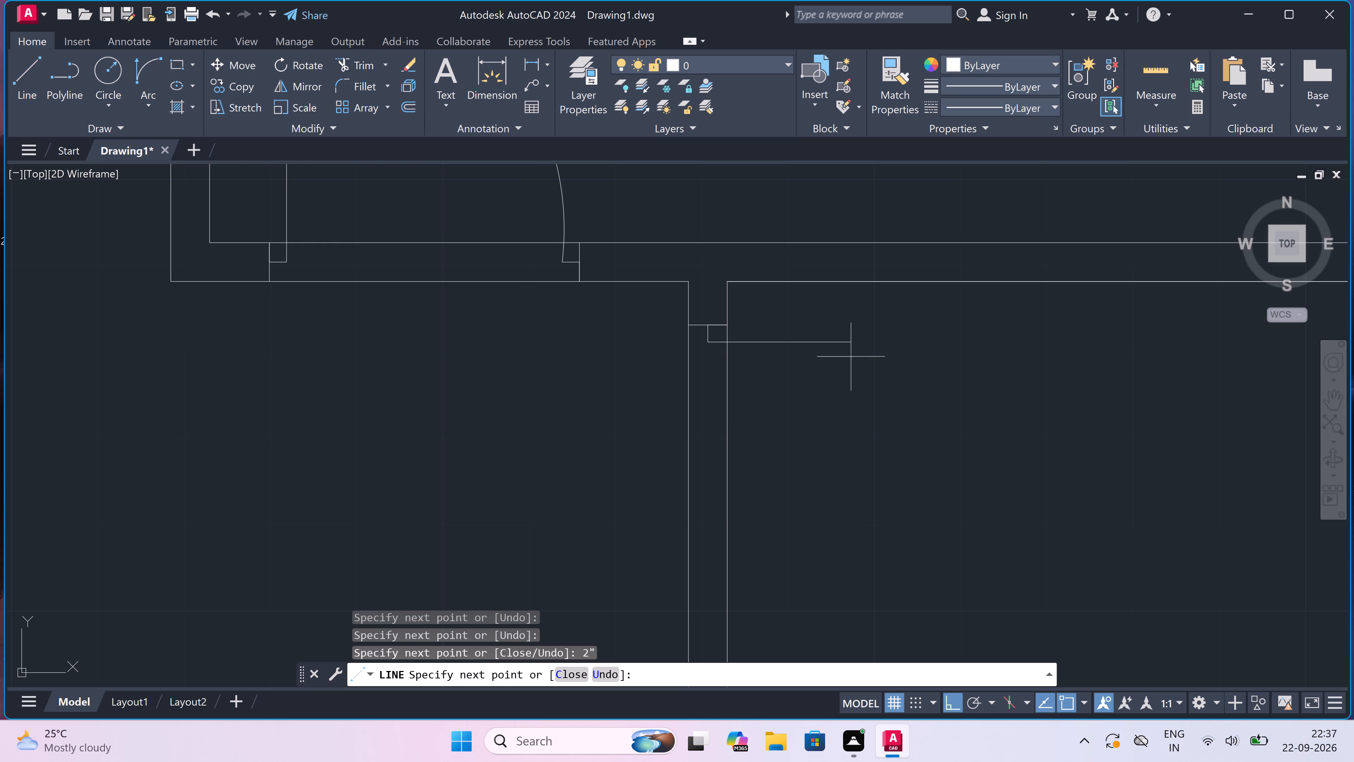
{"action": "type", "text": "2'"}
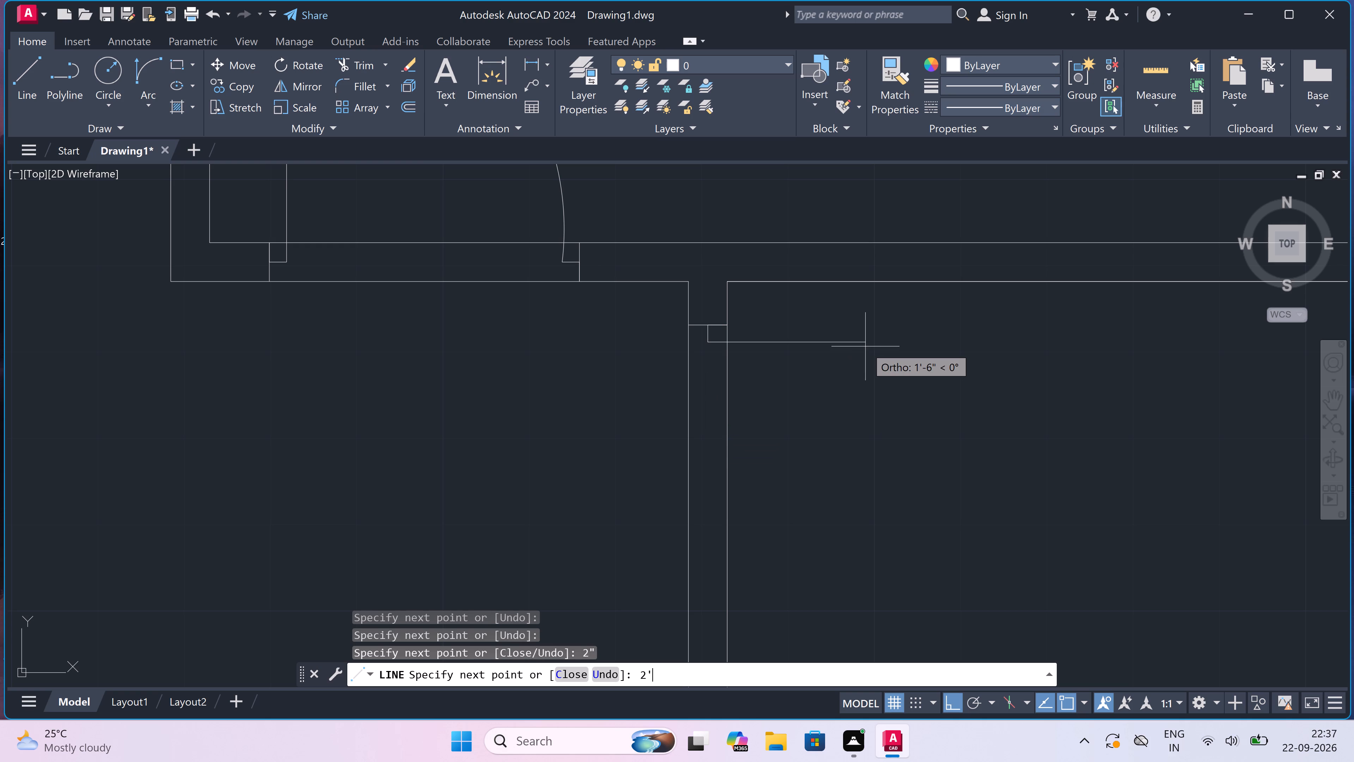
{"action": "key", "text": "space"}
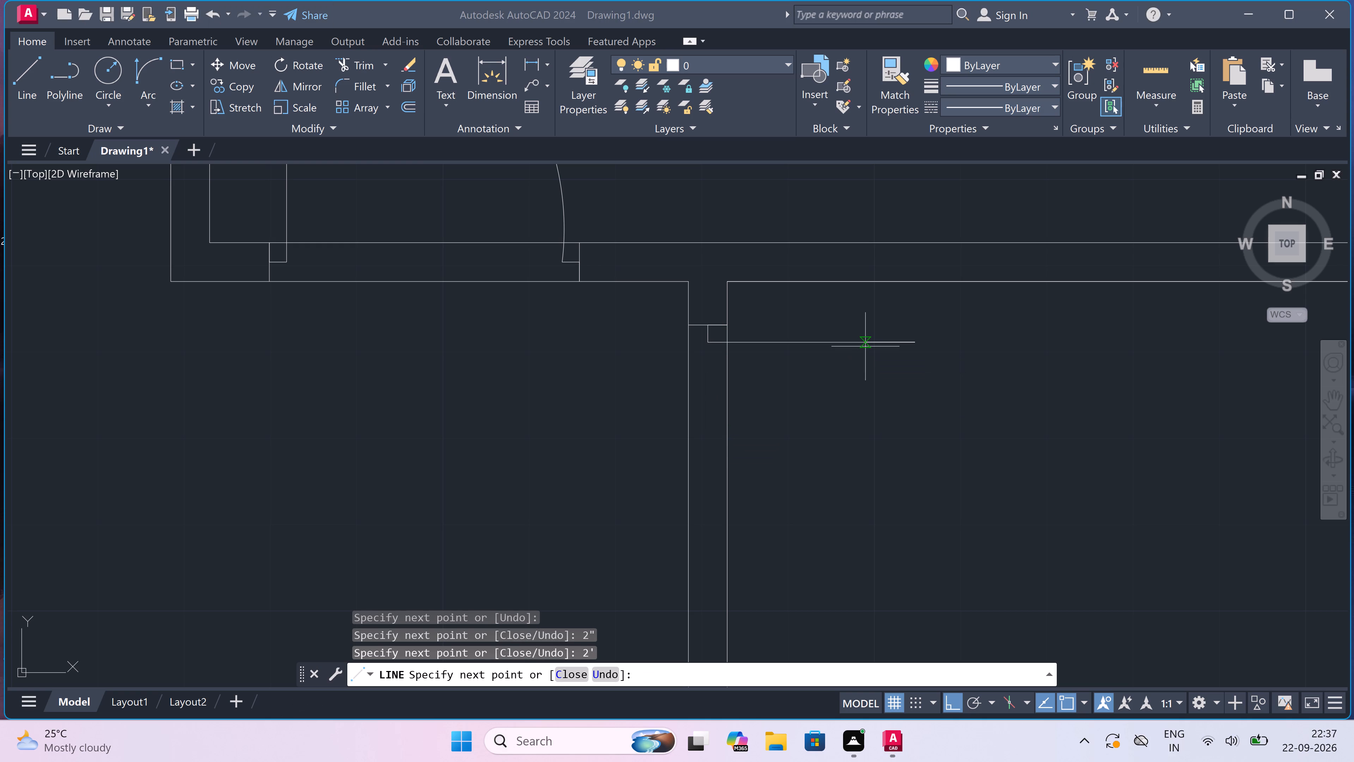
{"action": "key", "text": "Escape"}
{"action": "key", "text": "space"}
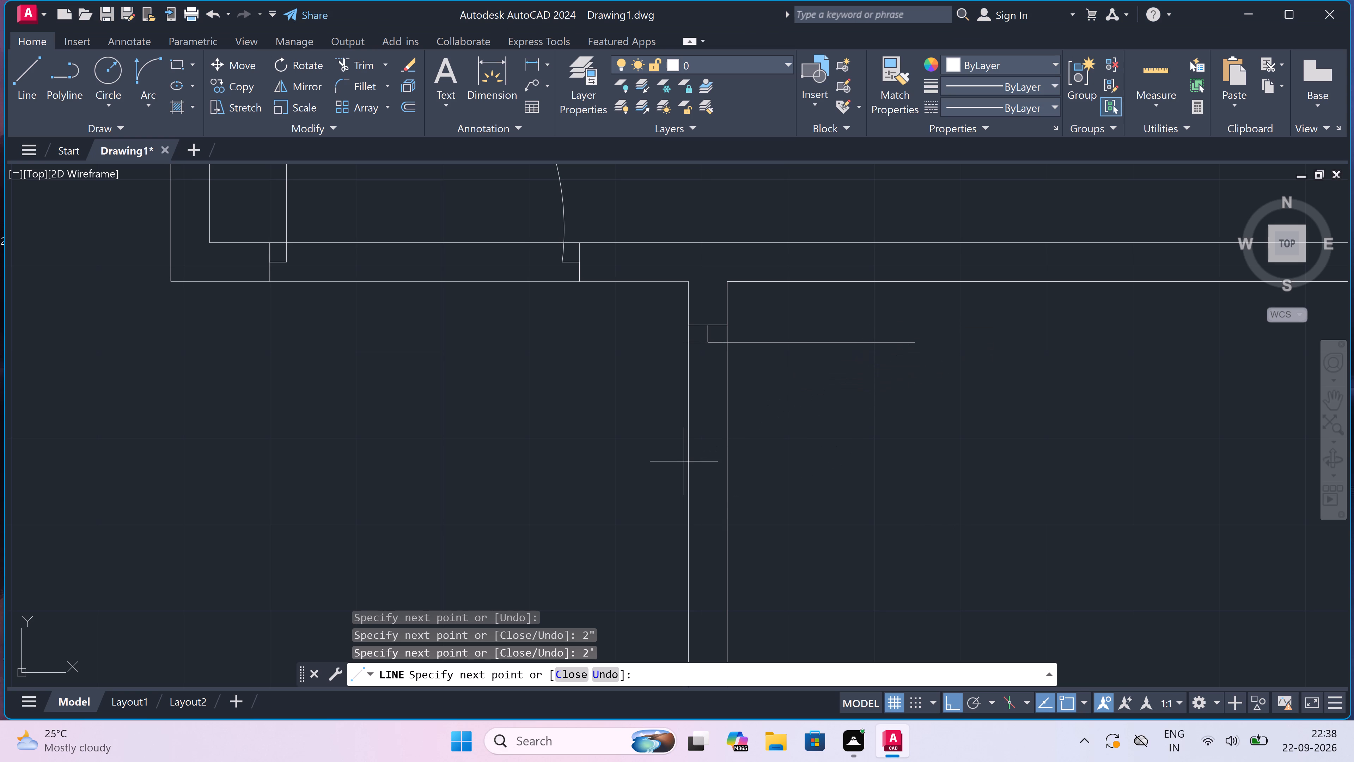
Draw the lower jamb across the short vertical partition below the 2' leaf, with a 2" line up from its midpoint.
{"action": "key", "text": "Escape"}
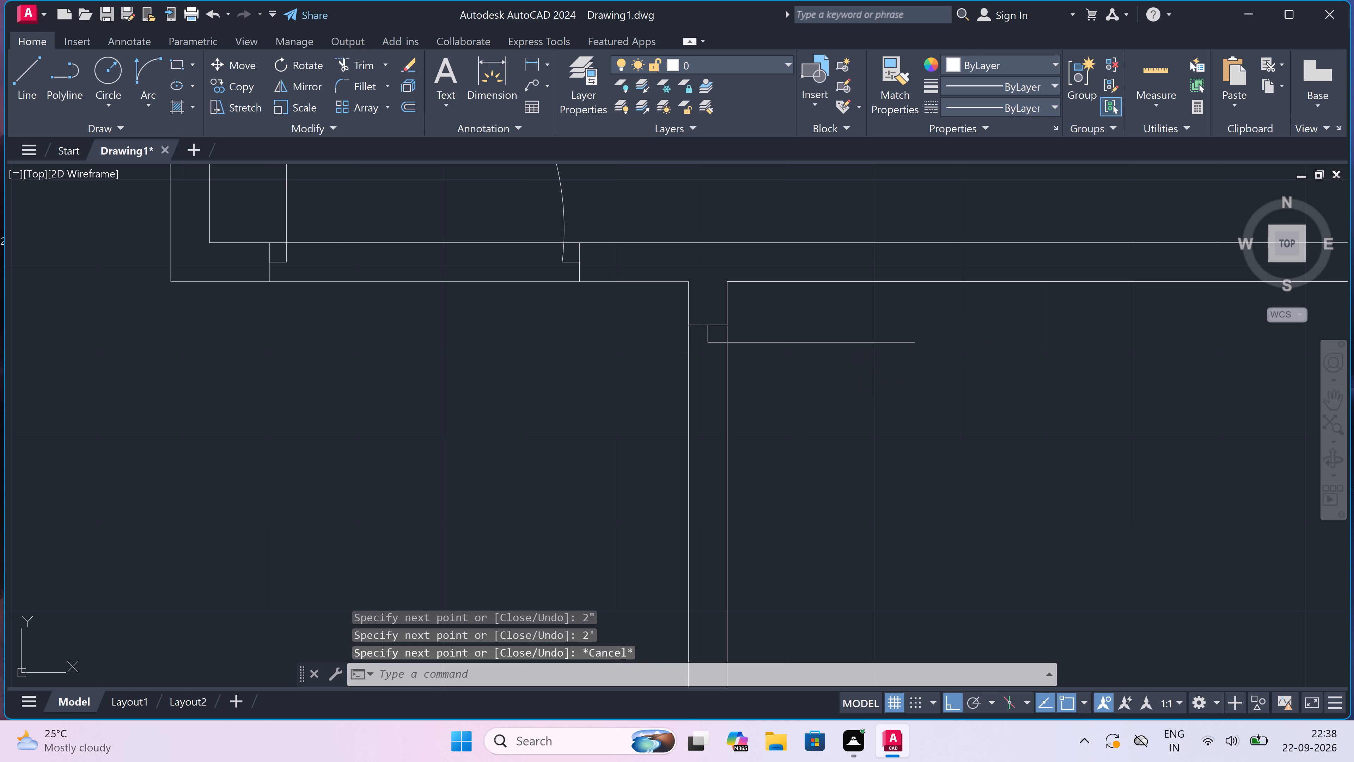
{"action": "type", "text": "l"}
{"action": "key", "text": "space"}
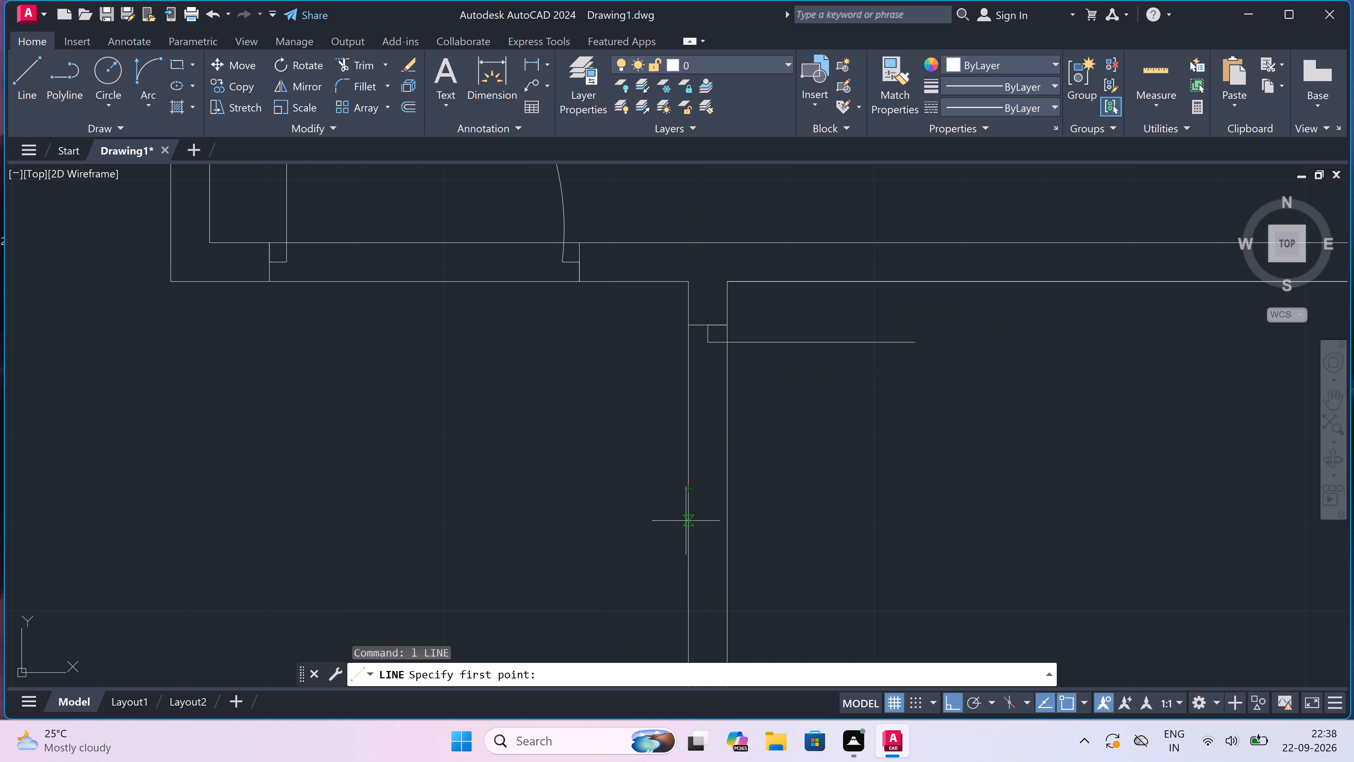
{"action": "left_click_drag", "start_coordinate": [688, 519], "coordinate": [693, 519]}
{"action": "left_click", "coordinate": [723, 523]}
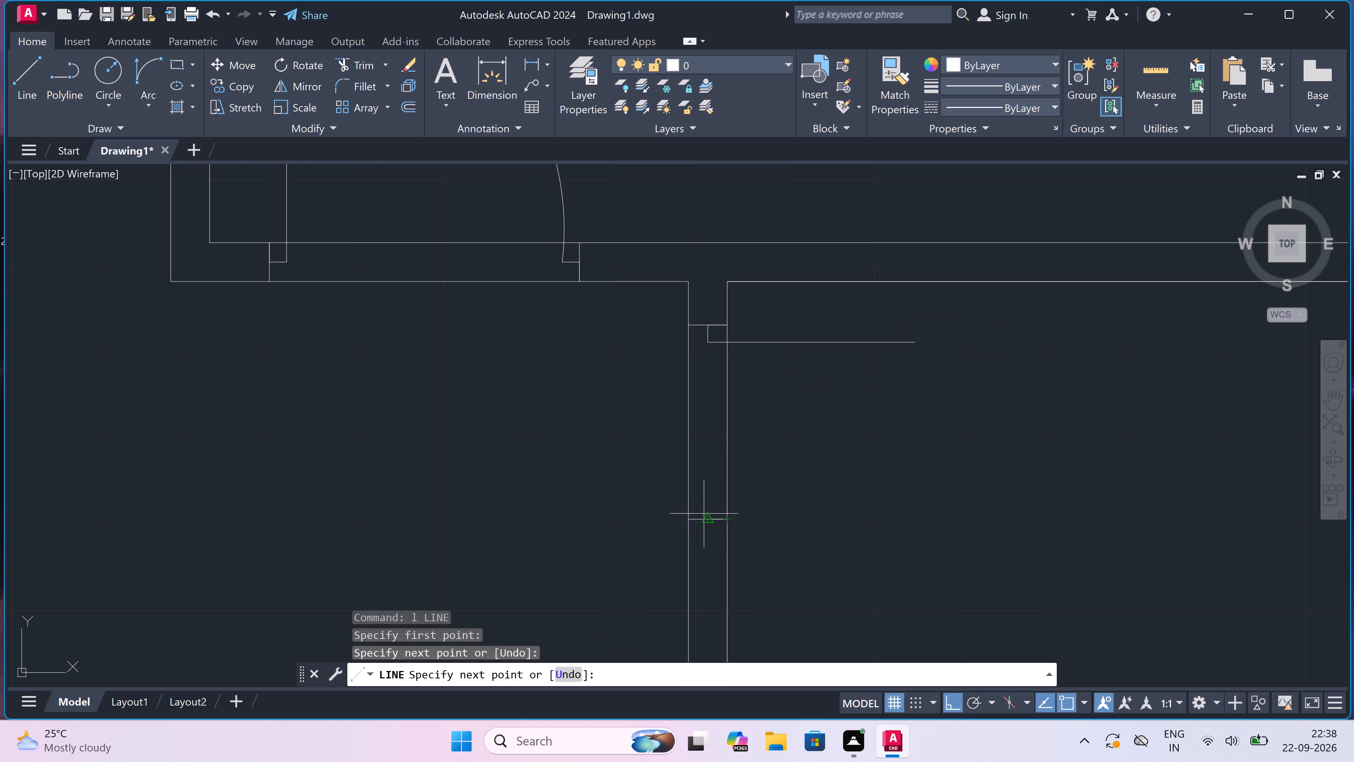
{"action": "left_click", "coordinate": [707, 516]}
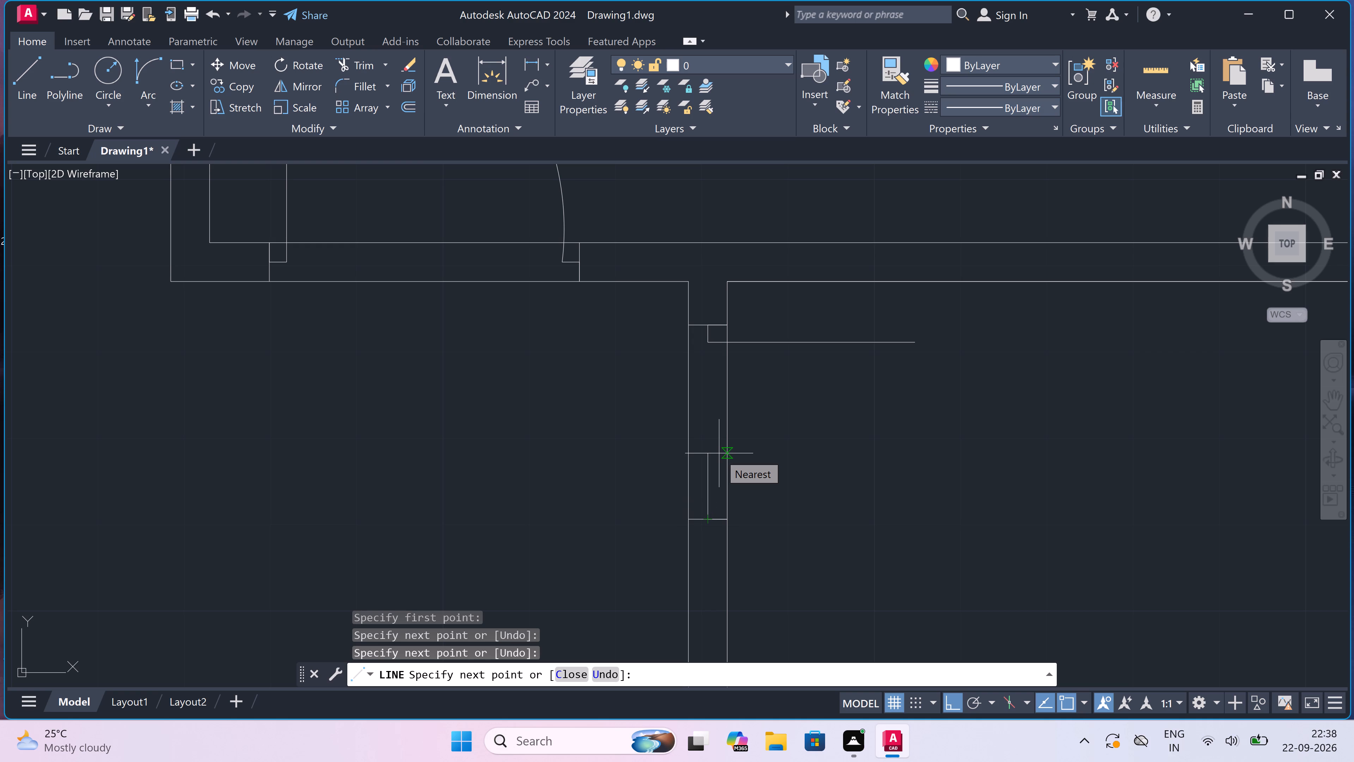
{"action": "key", "text": "2"}
{"action": "type", "text": "\""}
{"action": "key", "text": "space"}
{"action": "key", "text": "Escape"}
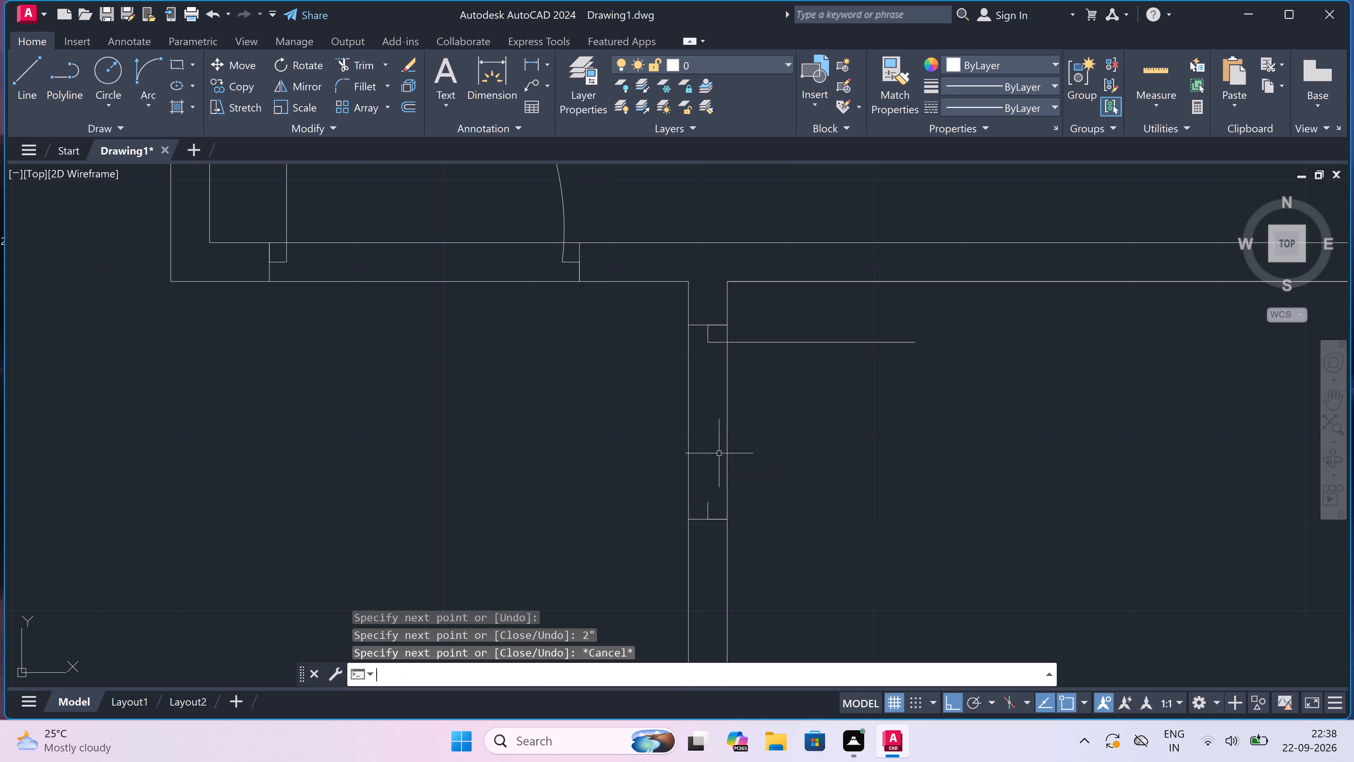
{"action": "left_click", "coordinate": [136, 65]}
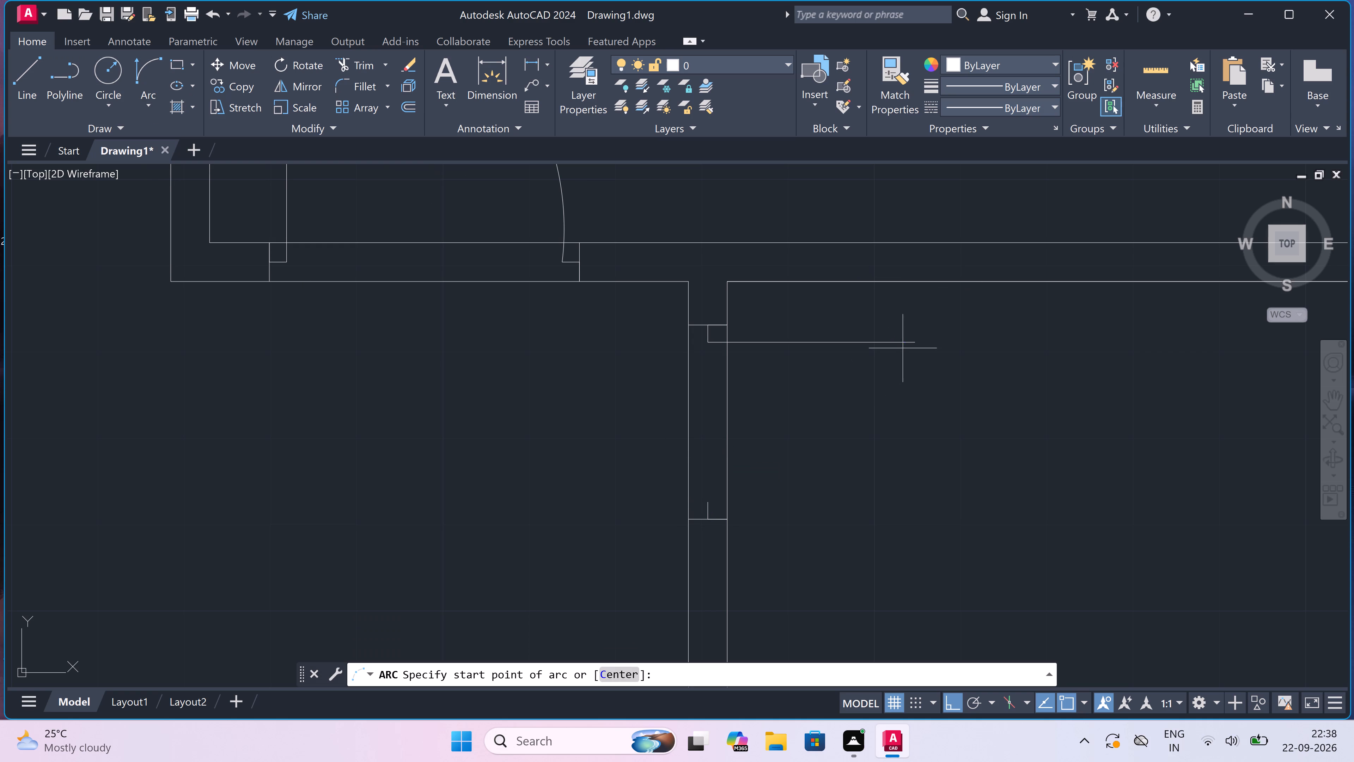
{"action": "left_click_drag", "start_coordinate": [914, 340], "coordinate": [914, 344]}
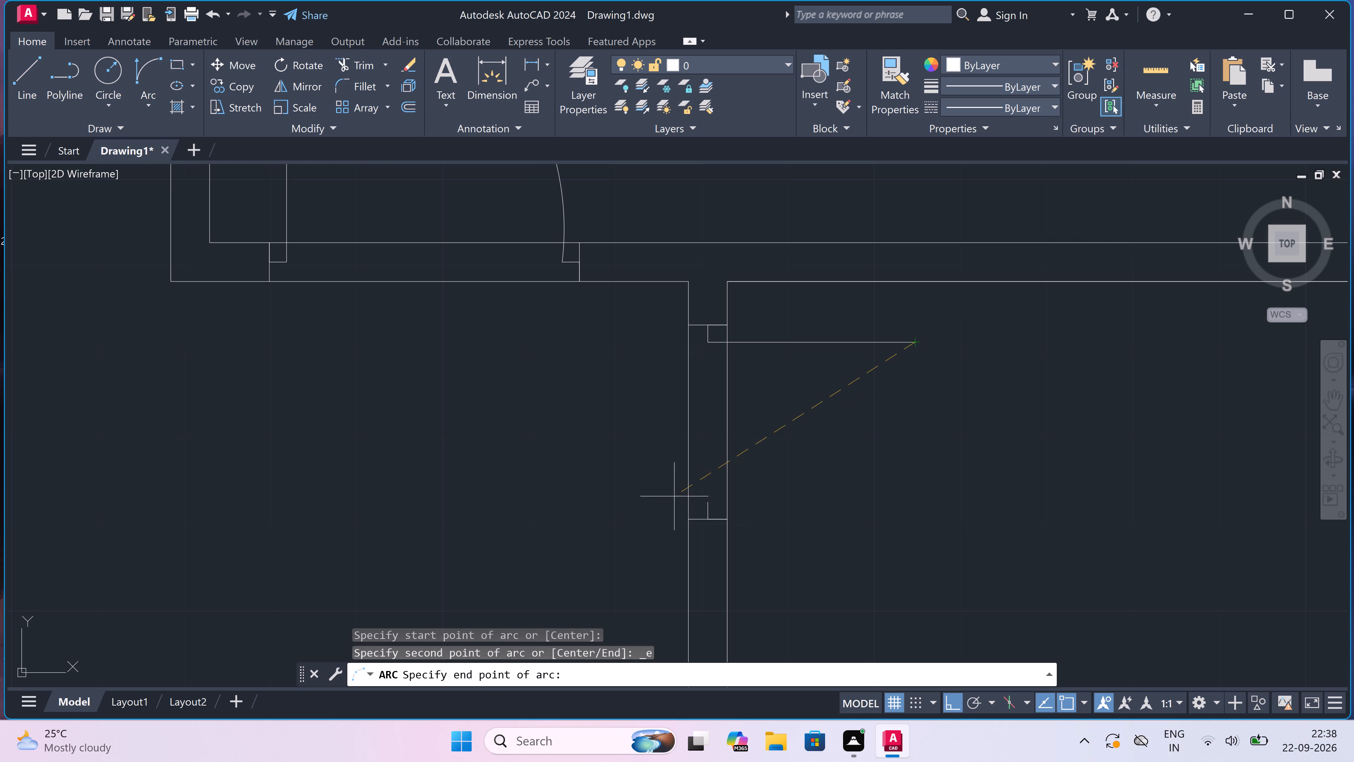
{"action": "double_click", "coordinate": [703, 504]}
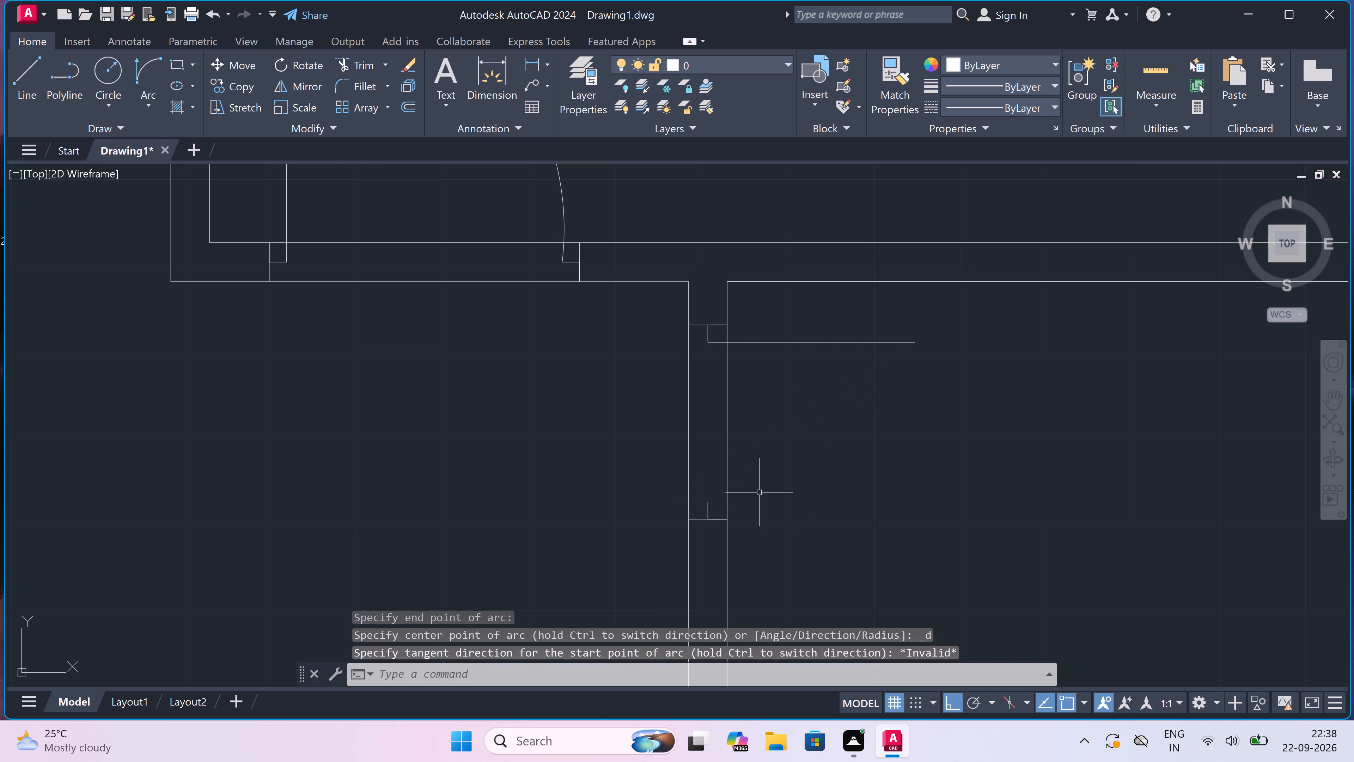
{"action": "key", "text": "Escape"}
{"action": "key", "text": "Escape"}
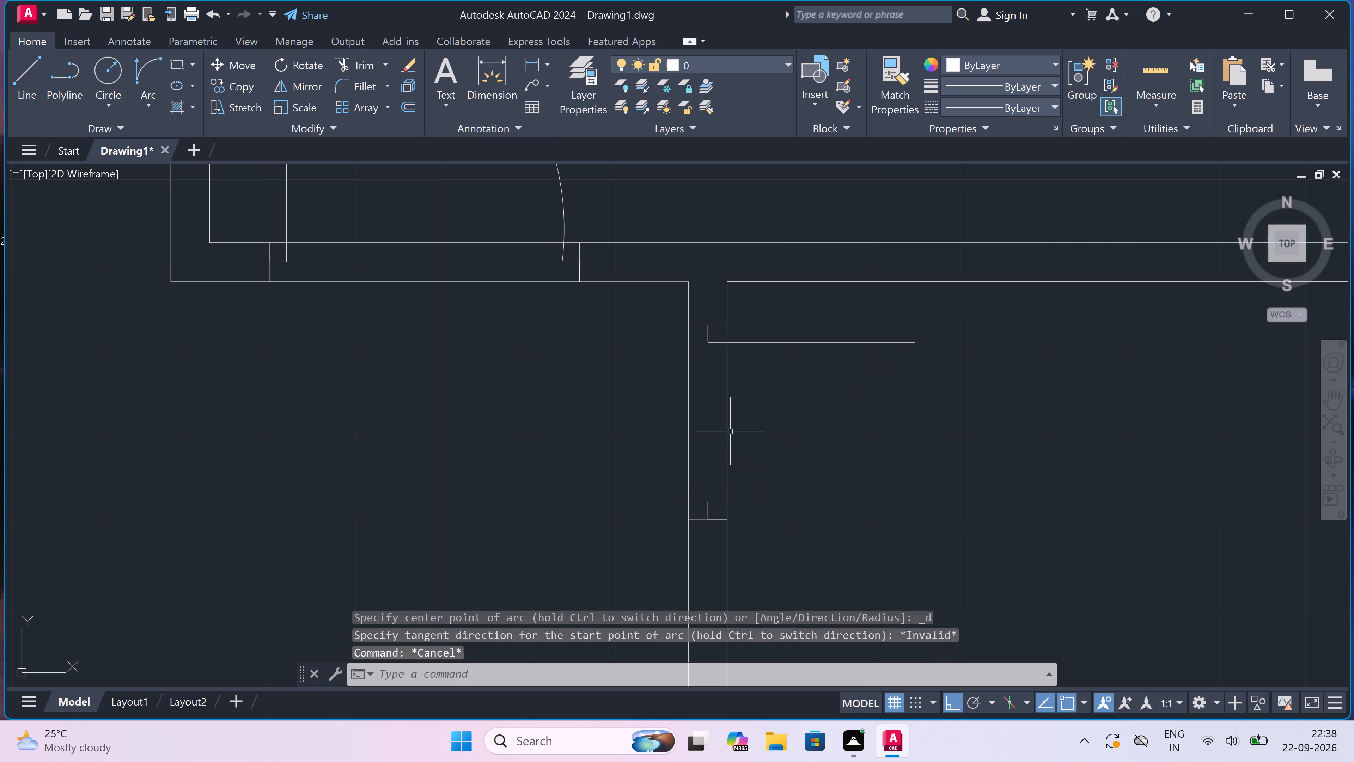
Draw the door's swing arc from the free end of the 2' leaf to the top of the lower jamb's 2" line.
{"action": "left_click", "coordinate": [155, 81]}
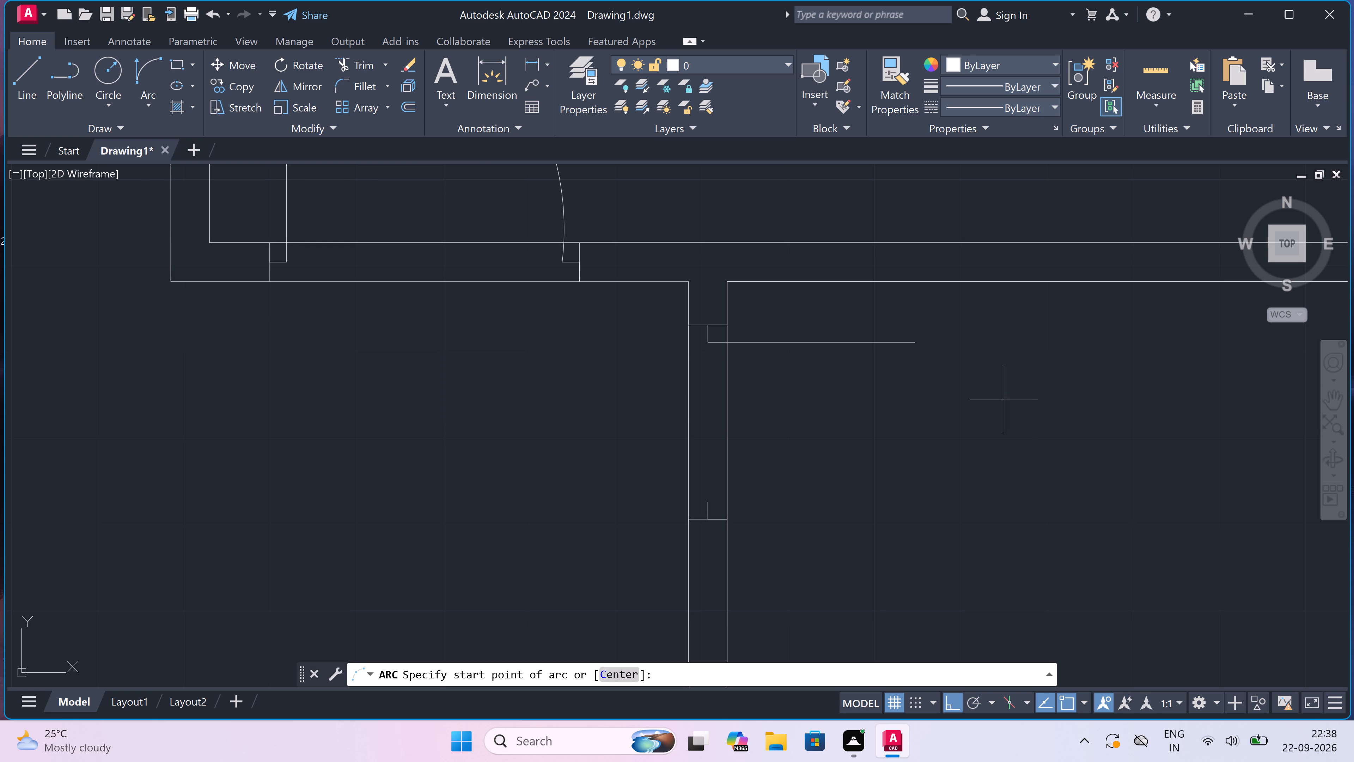
{"action": "left_click_drag", "start_coordinate": [913, 348], "coordinate": [909, 352]}
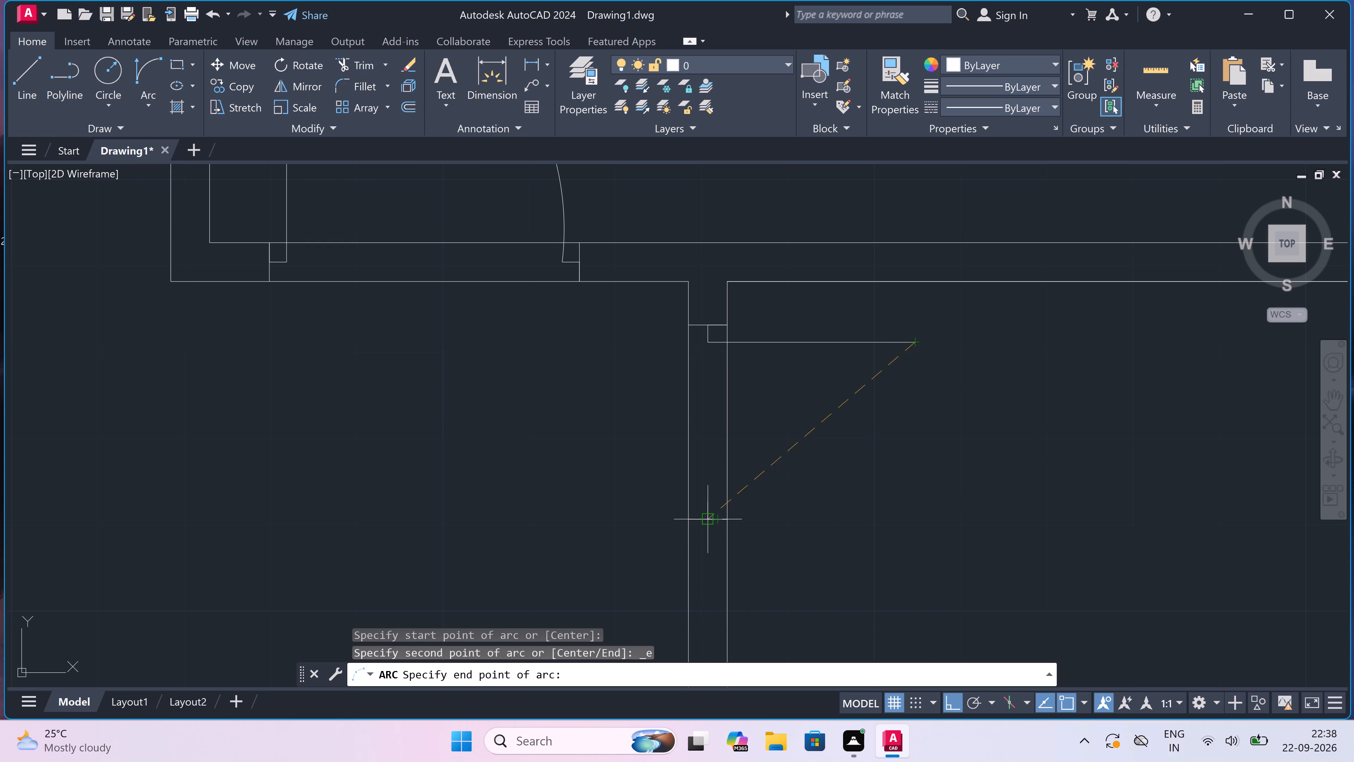
{"action": "left_click", "coordinate": [703, 502]}
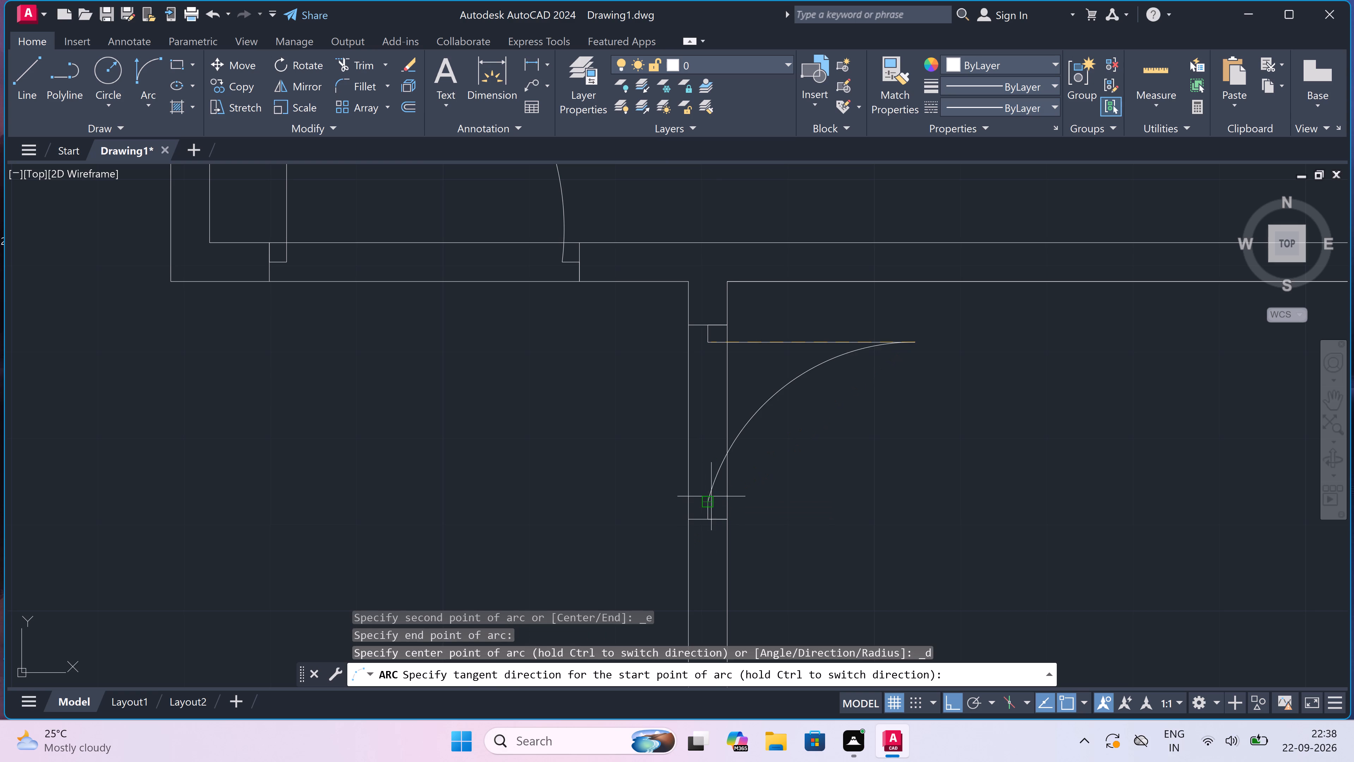
{"action": "double_click", "coordinate": [876, 500]}
Trim the two vertical partition lines crossing the opening of the 2' door.
{"action": "key", "text": "t"}
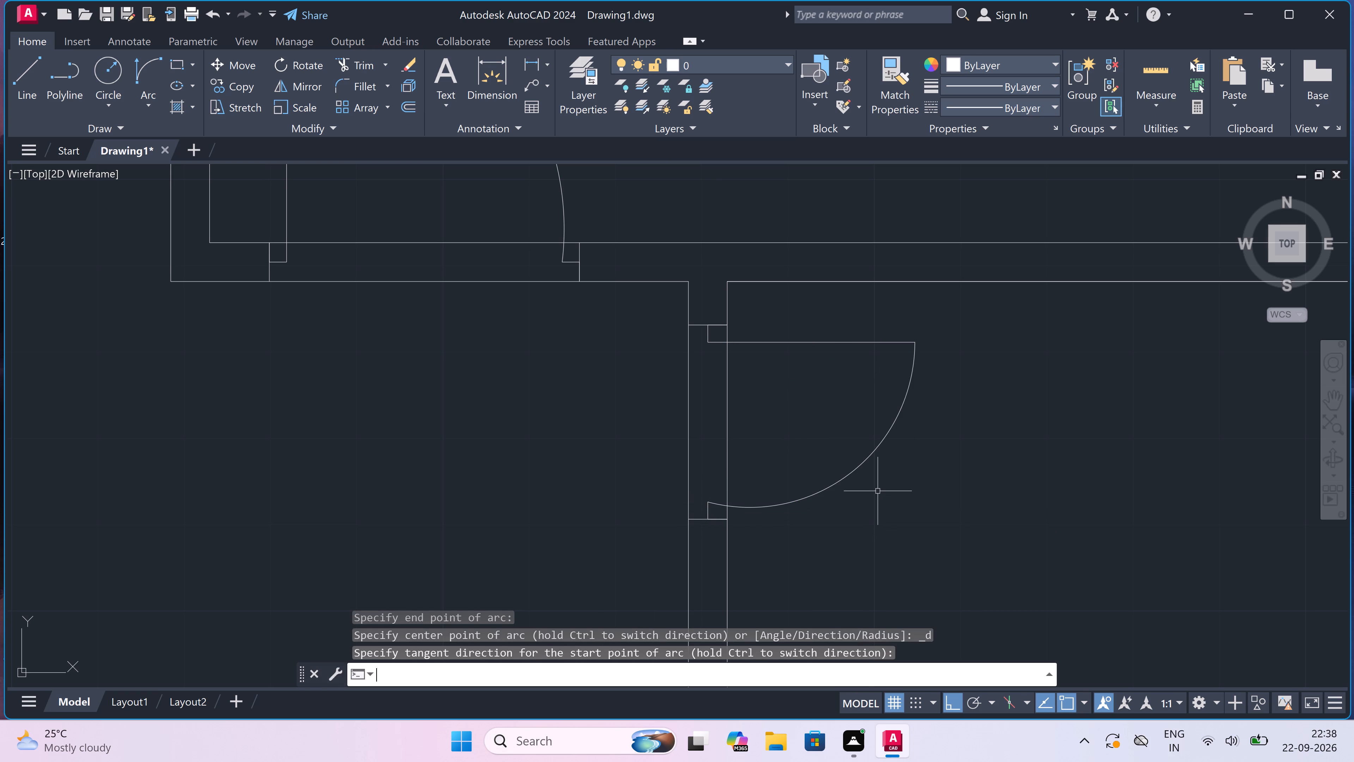
{"action": "key", "text": "r"}
{"action": "key", "text": "space"}
{"action": "left_click", "coordinate": [814, 435]}
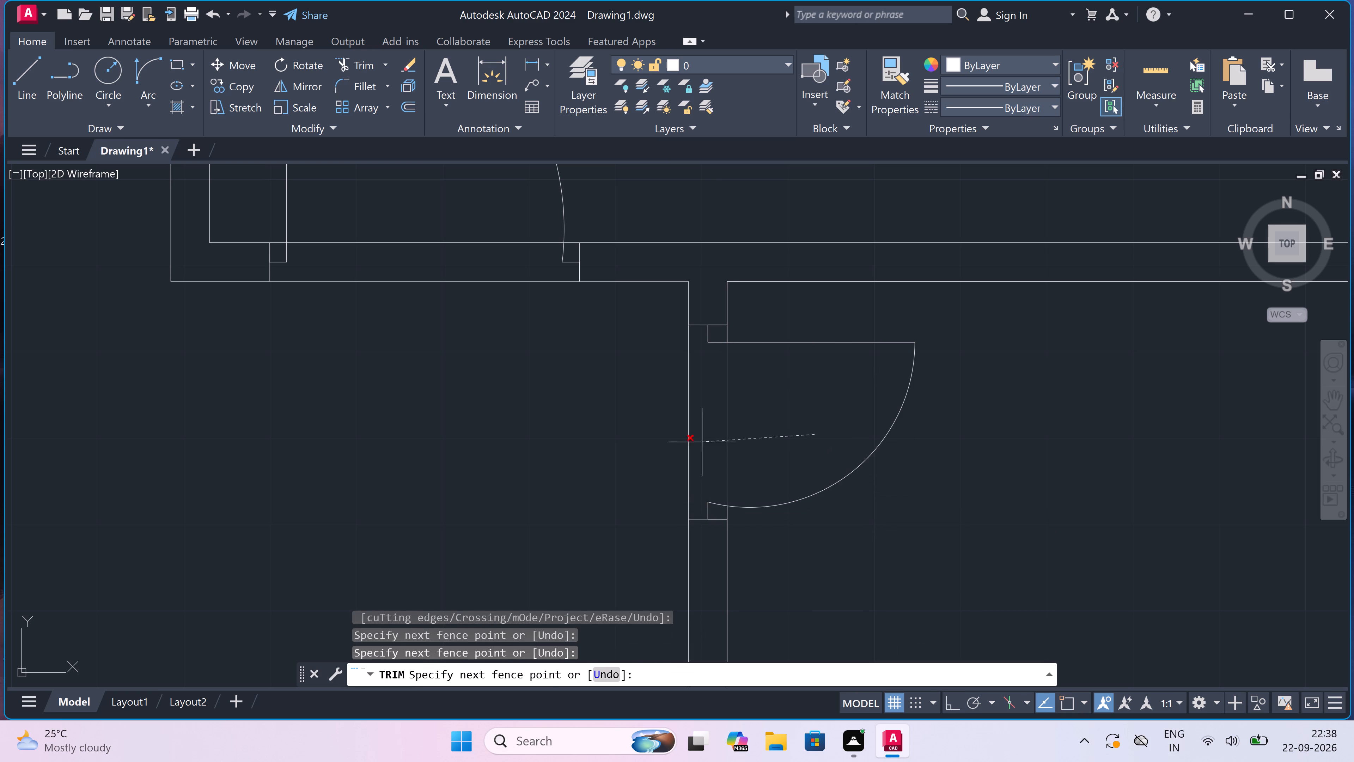
{"action": "double_click", "coordinate": [665, 451]}
Trim the horizontal partition lines crossing the opening of the upper swing door.
{"action": "scroll", "coordinate": [666, 448], "scroll_direction": "down", "scroll_amount": 4}
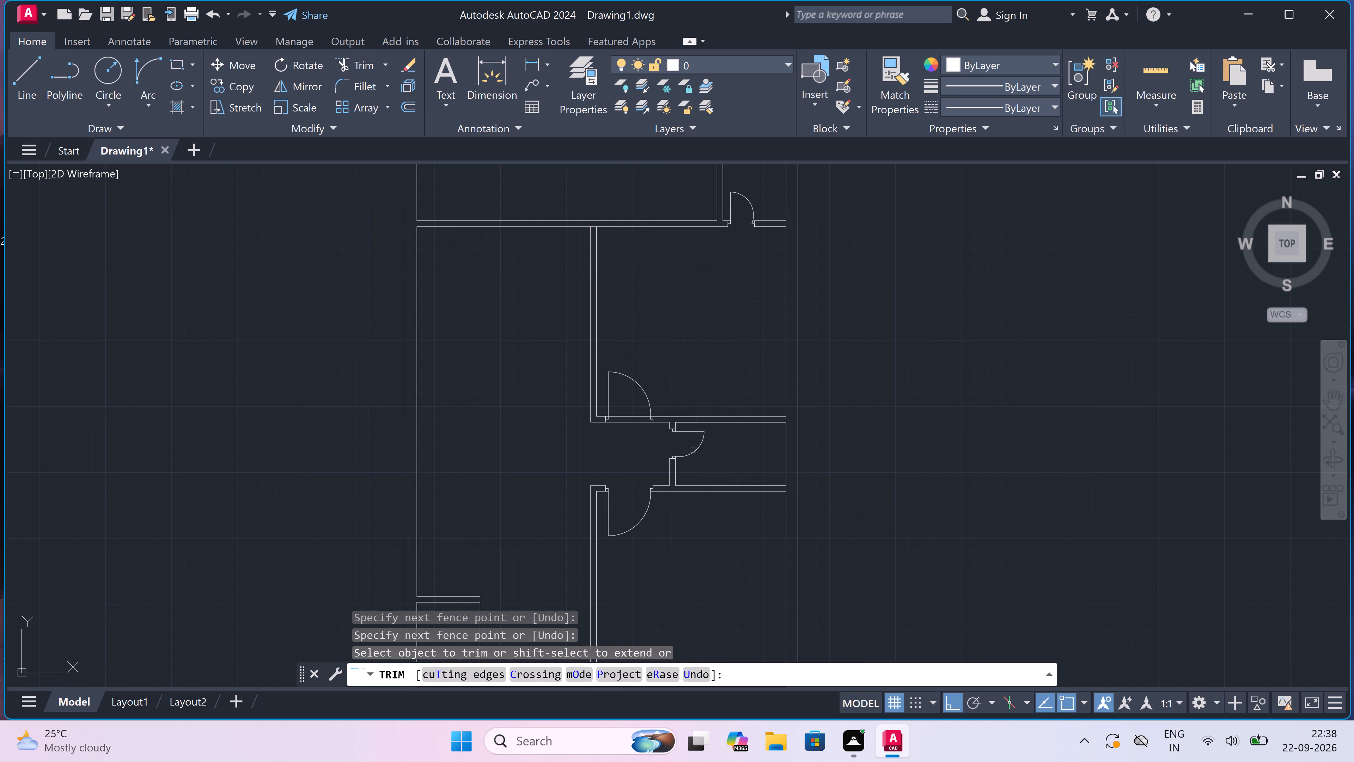
{"action": "scroll", "coordinate": [596, 437], "scroll_direction": "up", "scroll_amount": 1}
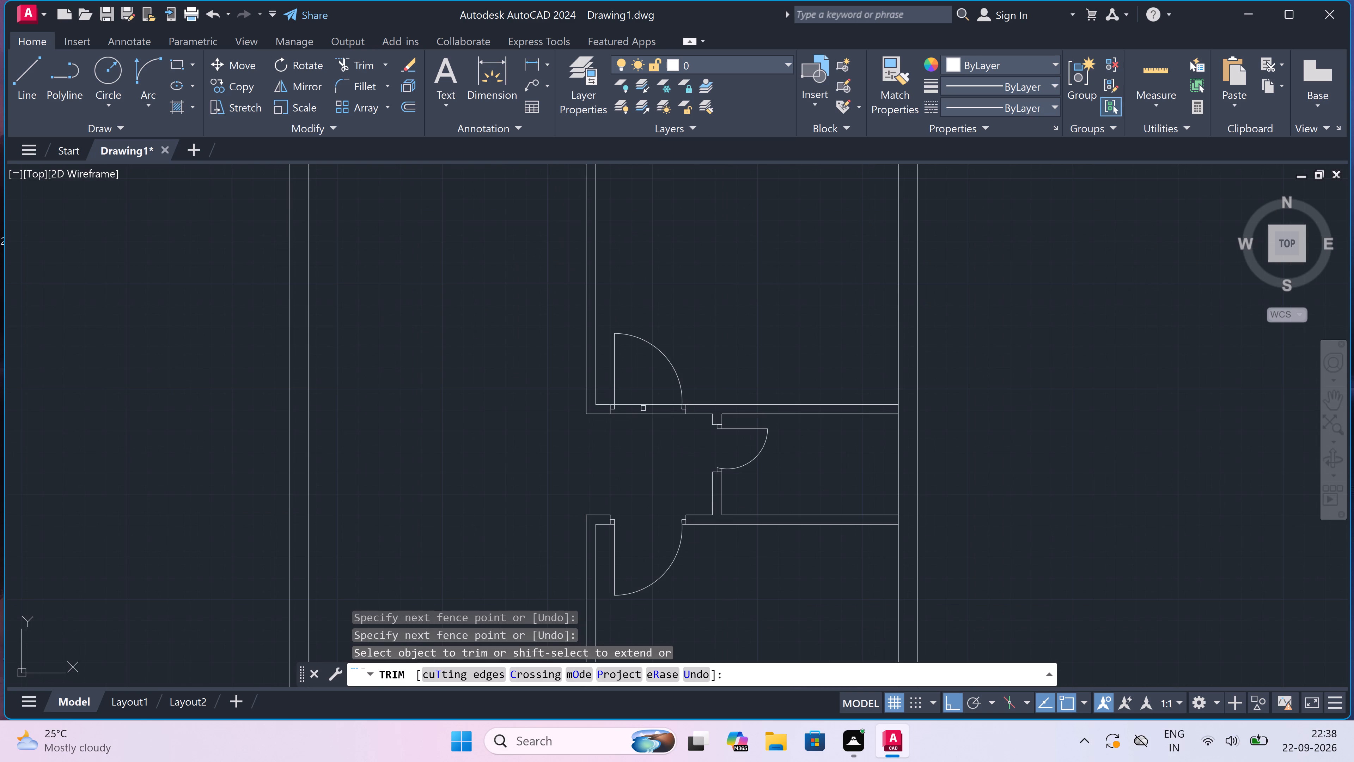
{"action": "left_click_drag", "start_coordinate": [646, 385], "coordinate": [646, 388]}
{"action": "left_click", "coordinate": [643, 459]}
{"action": "scroll", "coordinate": [643, 458], "scroll_direction": "down", "scroll_amount": 3}
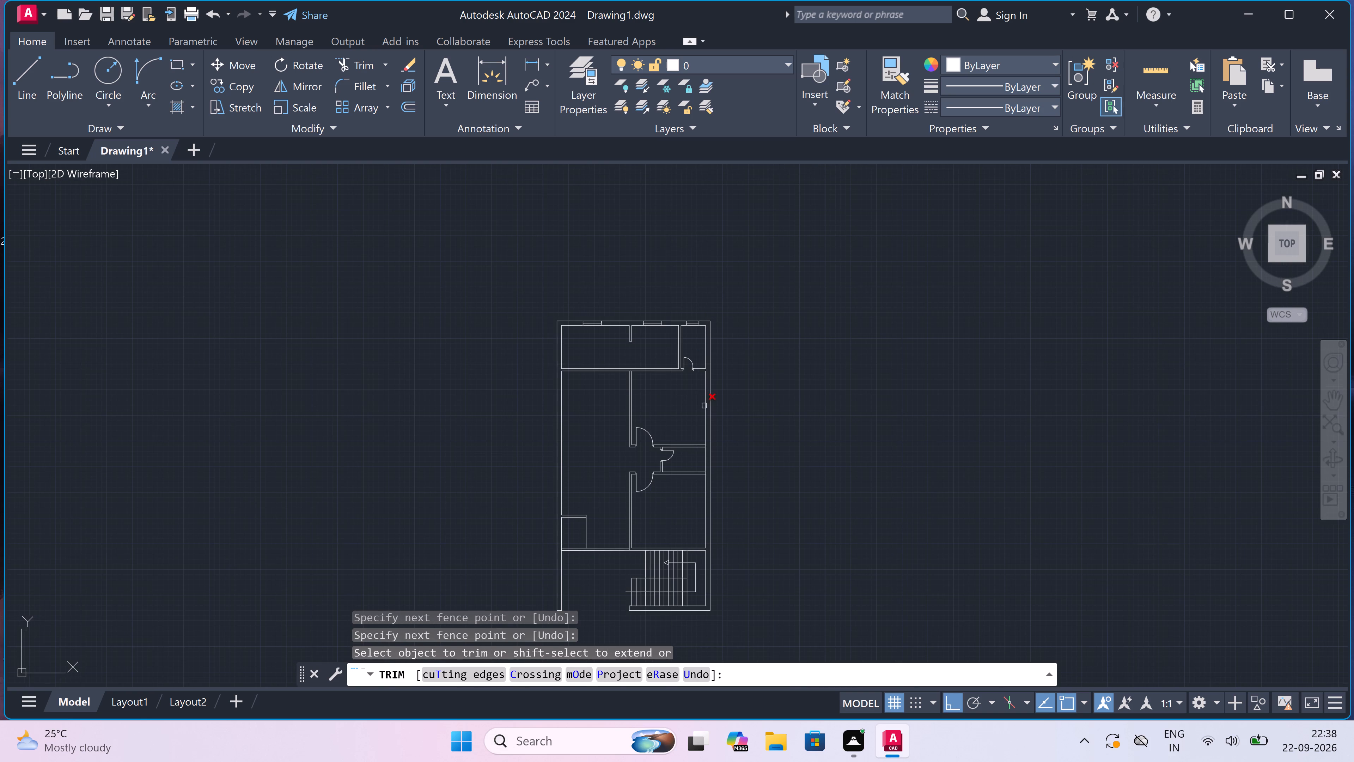
{"action": "scroll", "coordinate": [692, 442], "scroll_direction": "up", "scroll_amount": 3}
{"action": "key", "text": "Escape"}
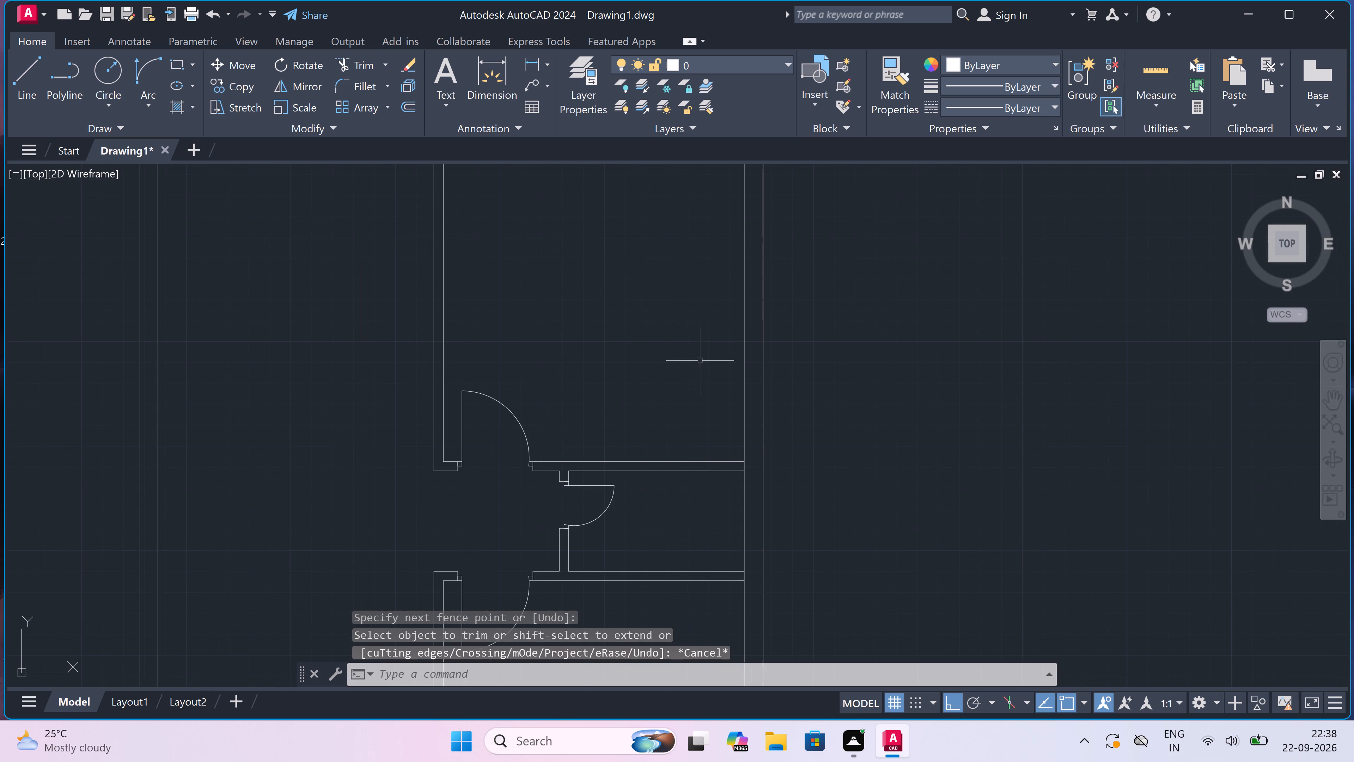
Draw a 5' window in the right outer wall of the room above the upper door, with end lines and a centre line.
{"action": "scroll", "coordinate": [709, 350], "scroll_direction": "down", "scroll_amount": 2}
{"action": "scroll", "coordinate": [733, 302], "scroll_direction": "up", "scroll_amount": 2}
{"action": "type", "text": "l"}
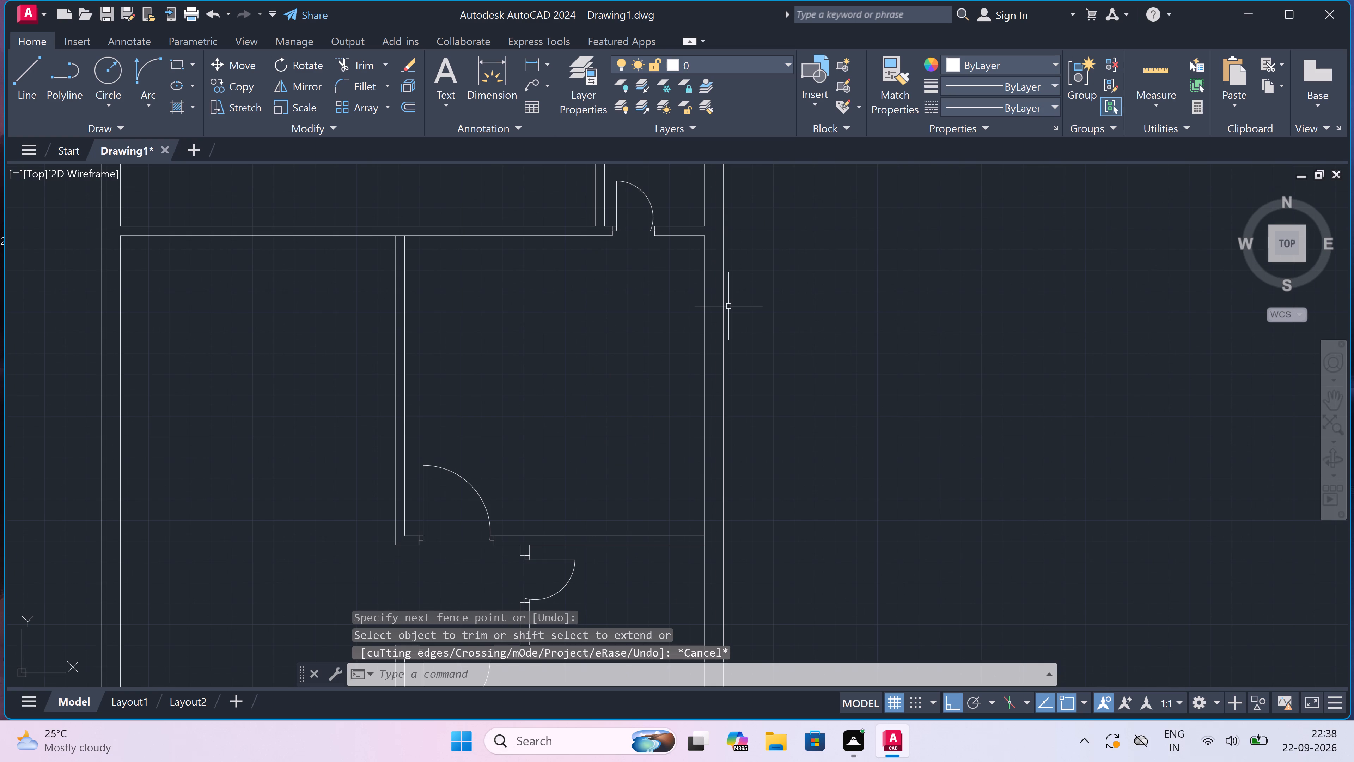
{"action": "key", "text": "space"}
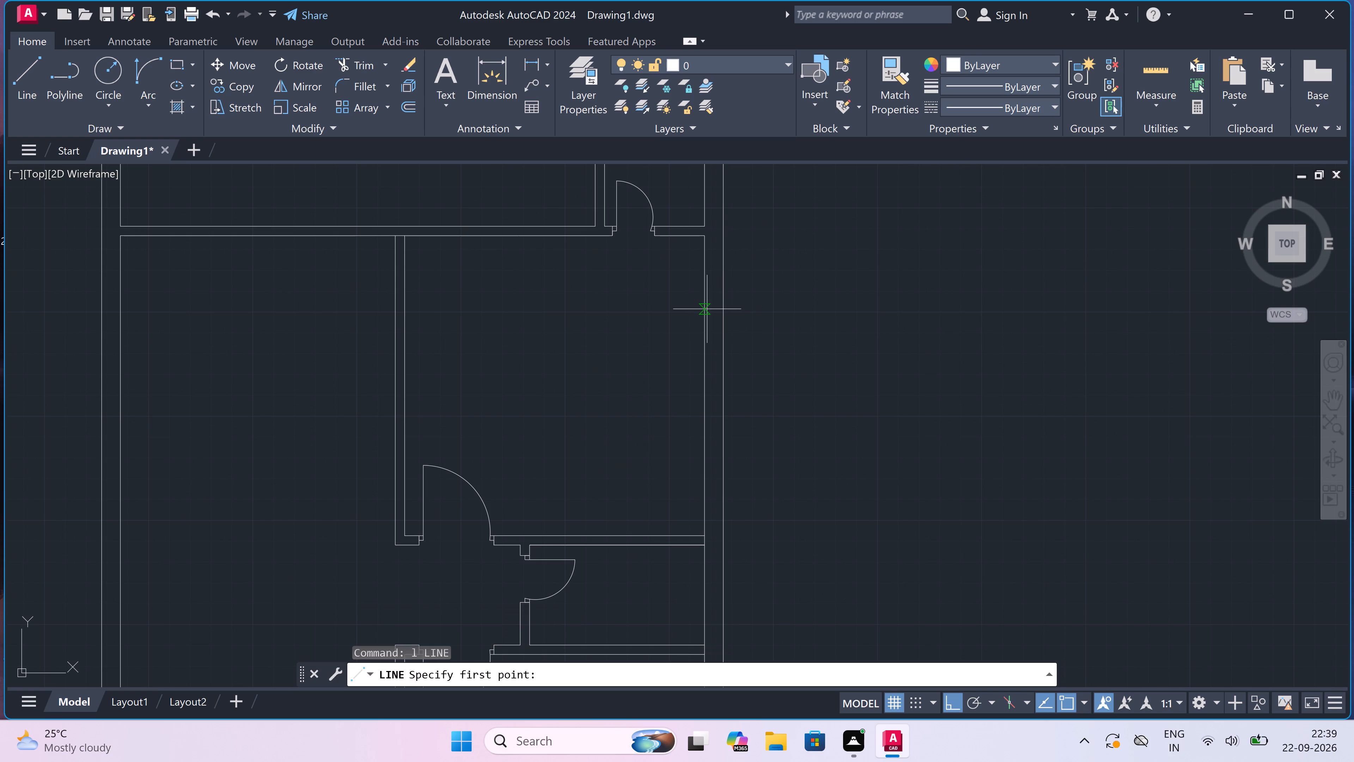
{"action": "left_click", "coordinate": [707, 309]}
{"action": "left_click", "coordinate": [719, 307]}
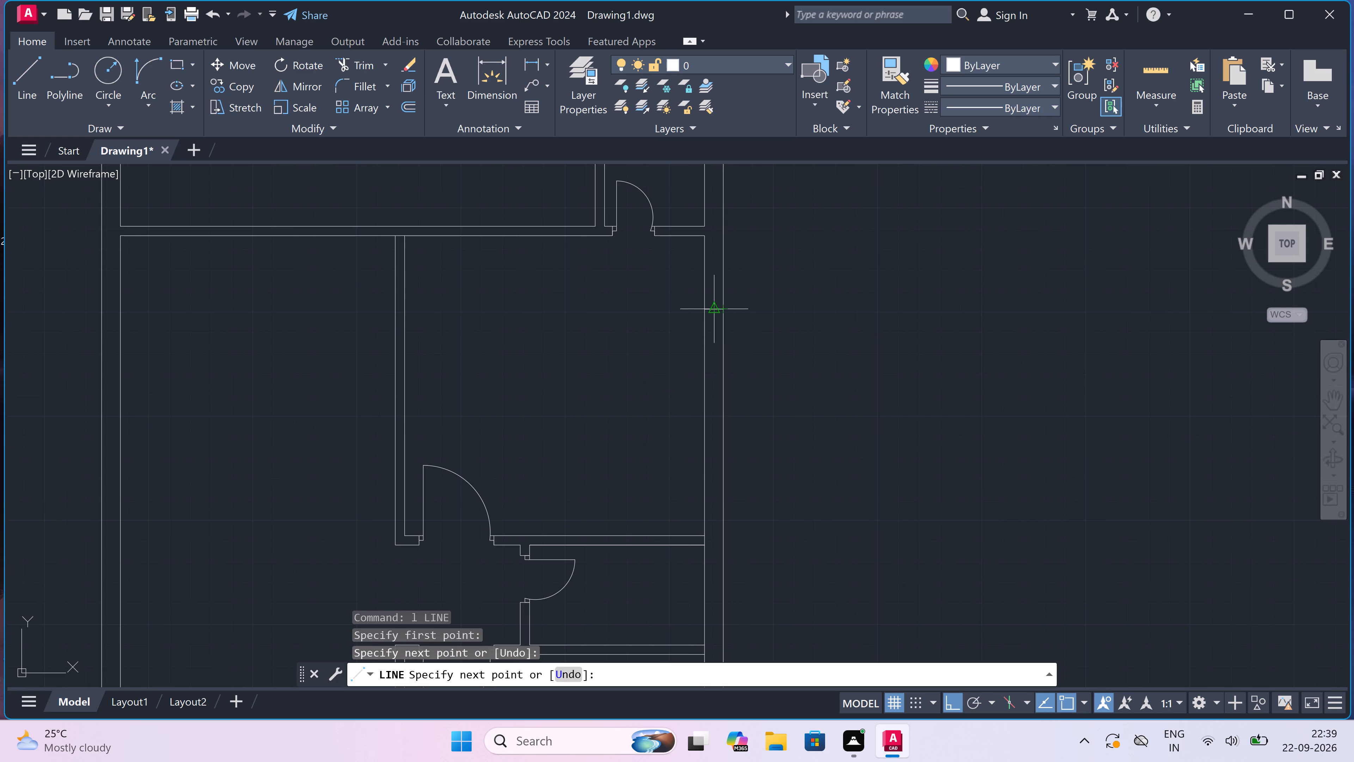
{"action": "left_click", "coordinate": [711, 307]}
{"action": "type", "text": "5'"}
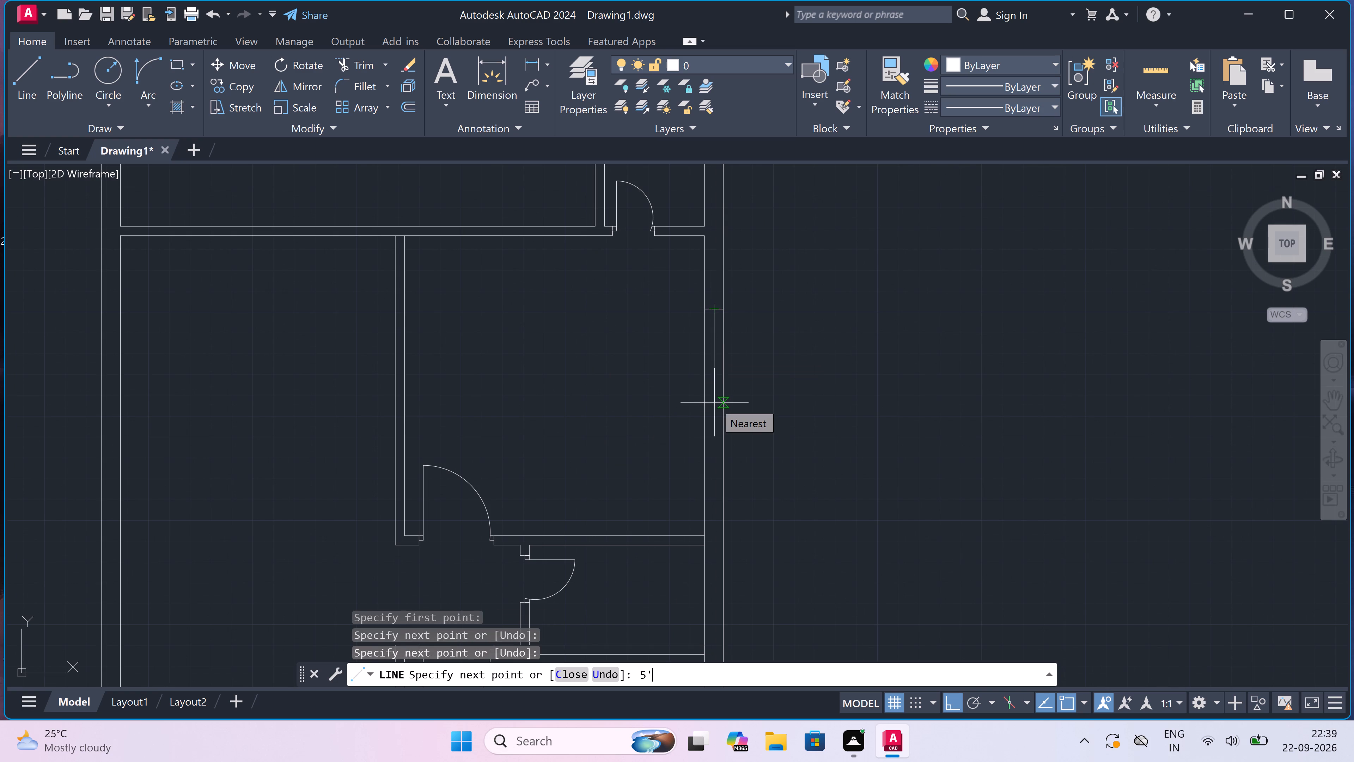
{"action": "key", "text": "space"}
{"action": "scroll", "coordinate": [705, 433], "scroll_direction": "up", "scroll_amount": 3}
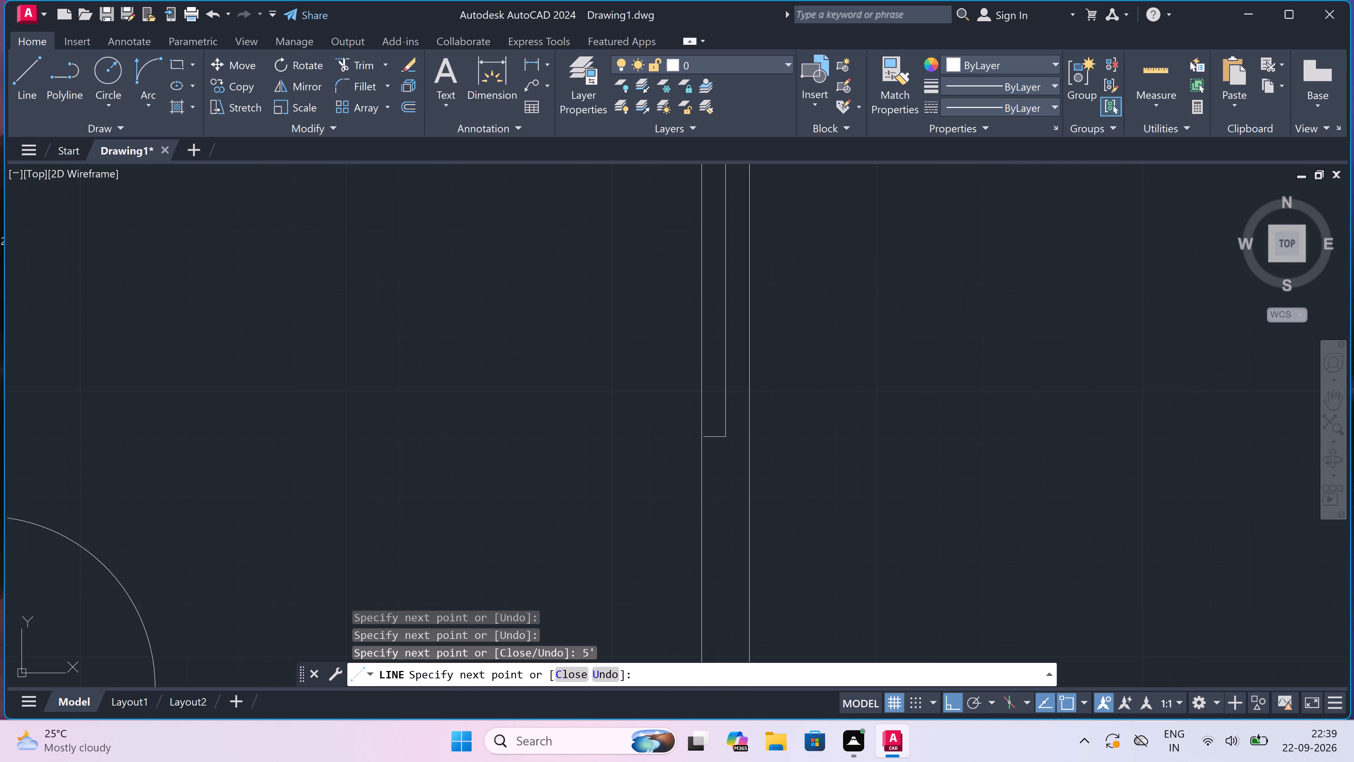
{"action": "left_click", "coordinate": [703, 435]}
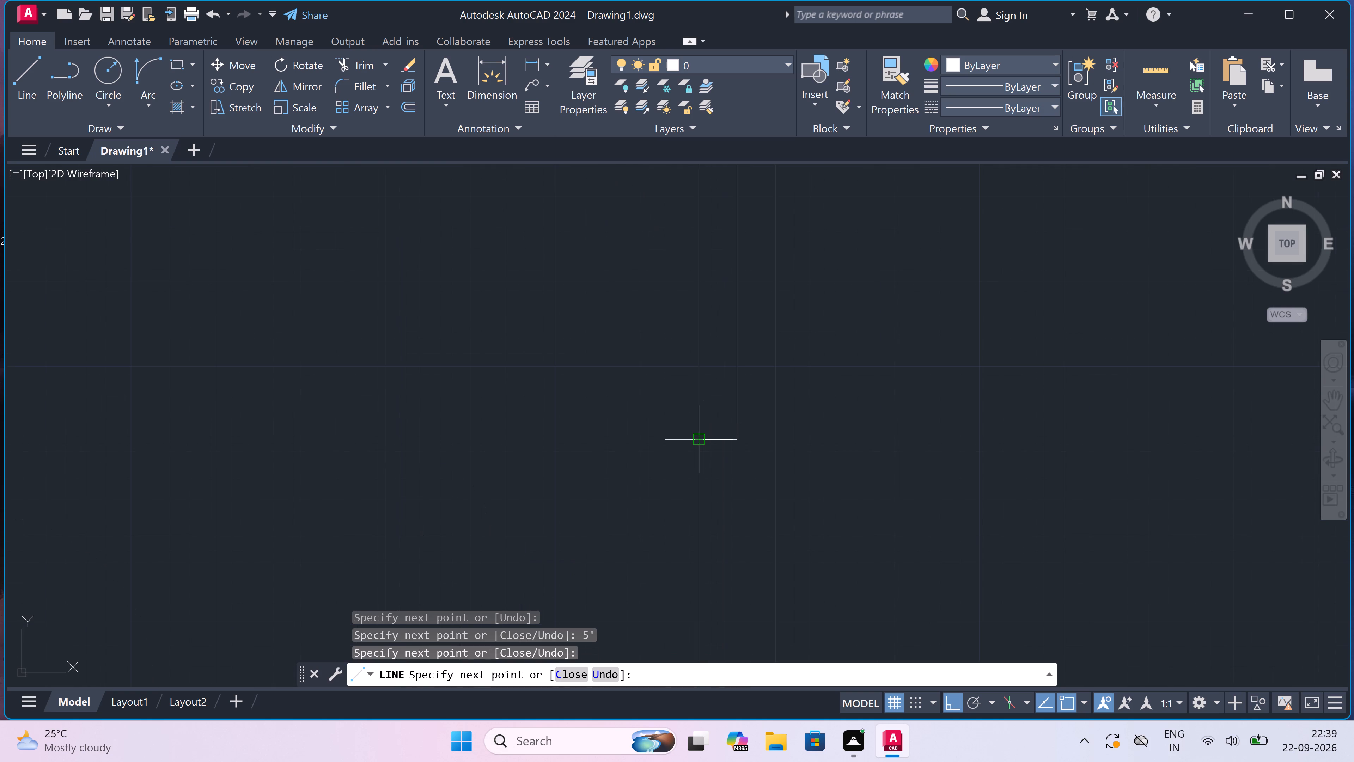
{"action": "left_click", "coordinate": [774, 444]}
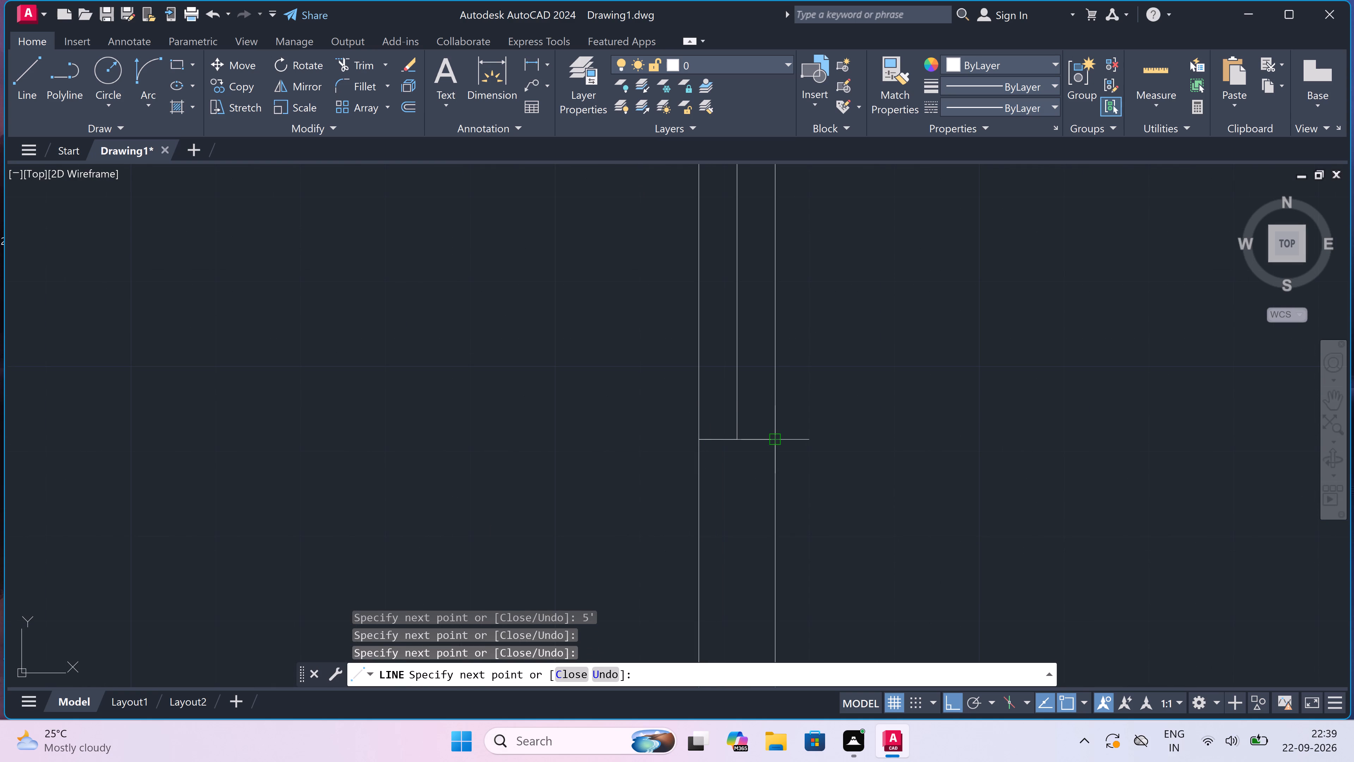
{"action": "key", "text": "Escape"}
Draw a 2' window in the right outer wall of the small room with the 2' door, with end lines and a centre line.
{"action": "scroll", "coordinate": [710, 369], "scroll_direction": "down", "scroll_amount": 6}
{"action": "scroll", "coordinate": [714, 429], "scroll_direction": "up", "scroll_amount": 4}
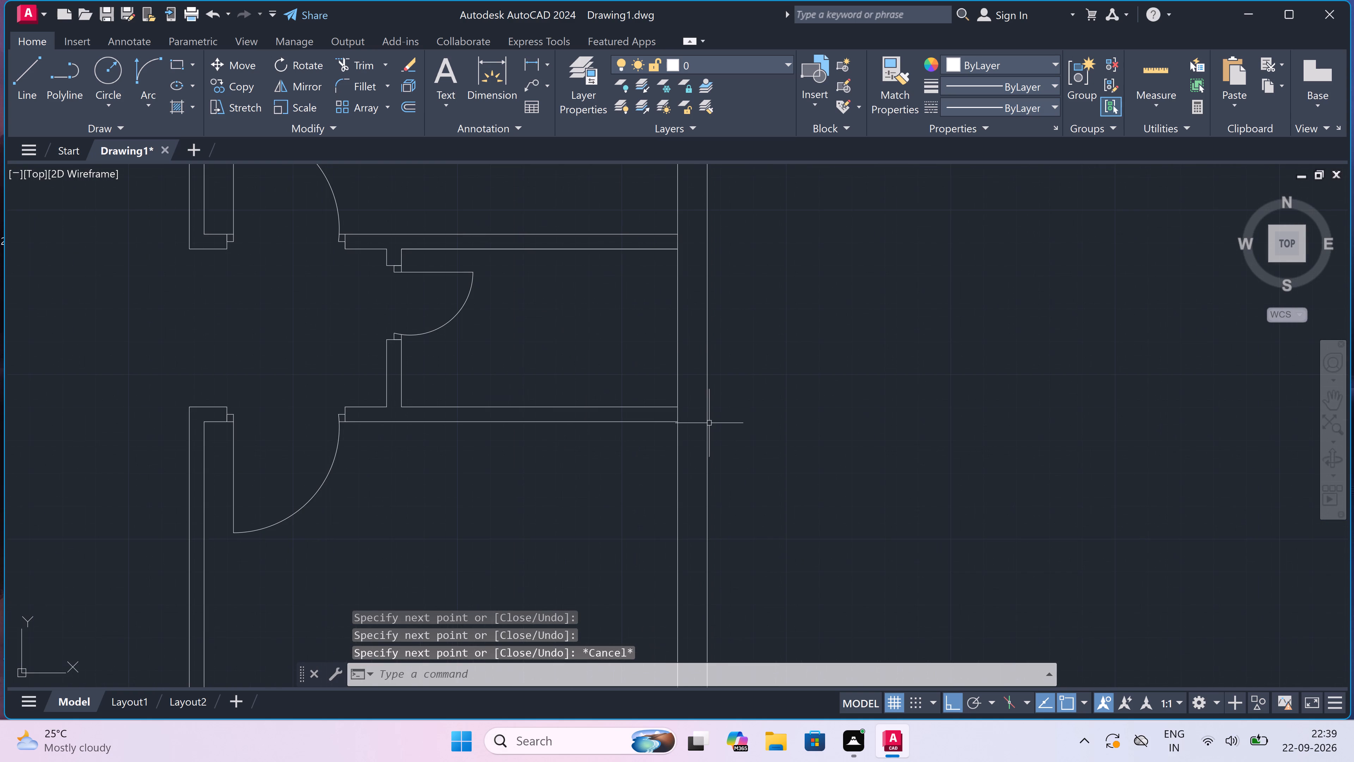
{"action": "key", "text": "space"}
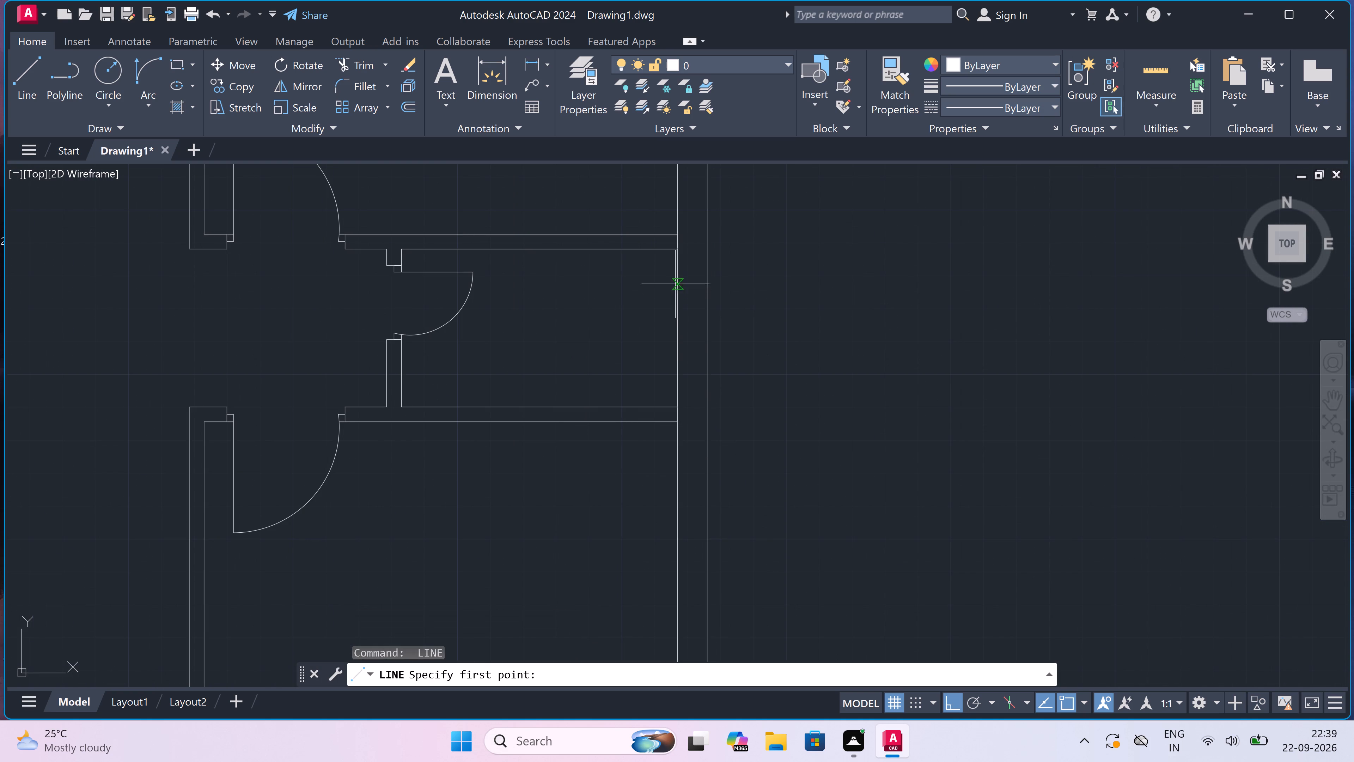
{"action": "left_click", "coordinate": [675, 280]}
{"action": "left_click", "coordinate": [708, 283]}
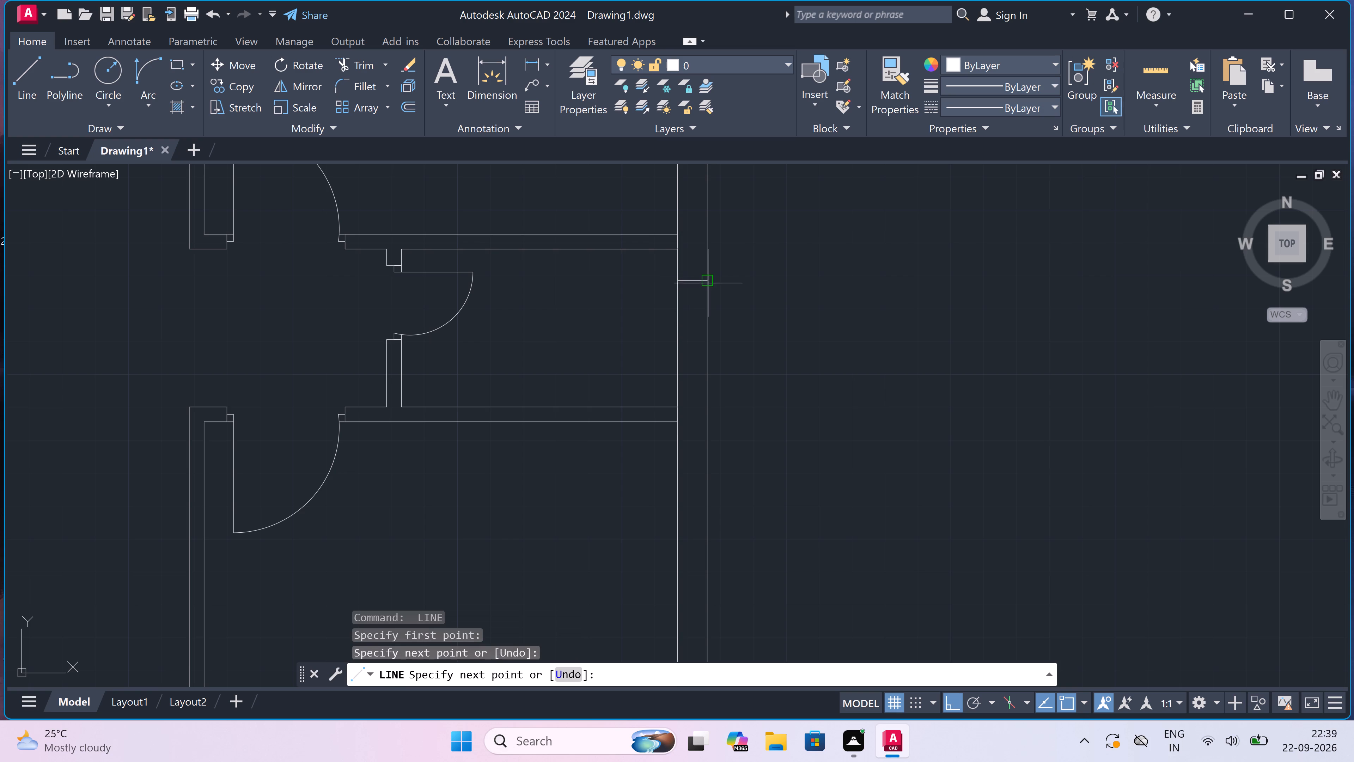
{"action": "left_click", "coordinate": [696, 283]}
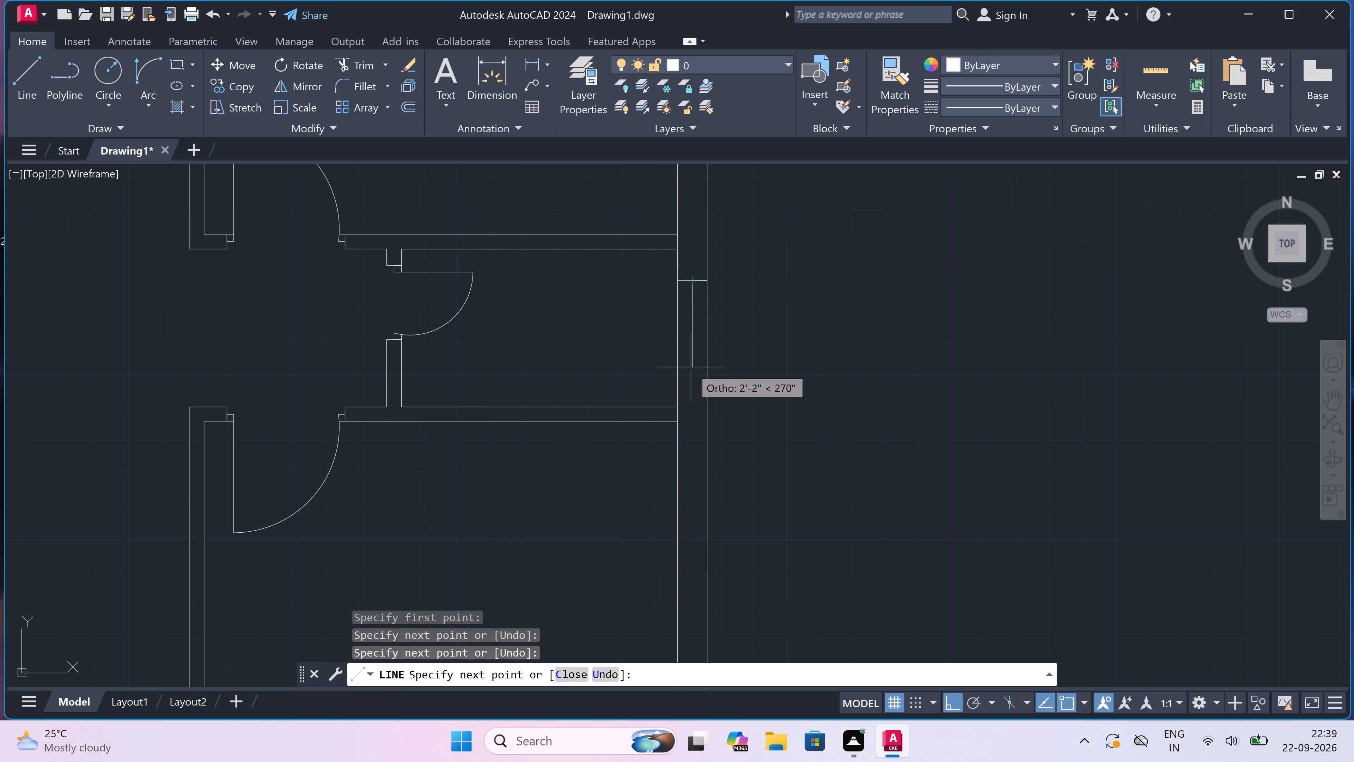
{"action": "type", "text": "2'"}
{"action": "key", "text": "space"}
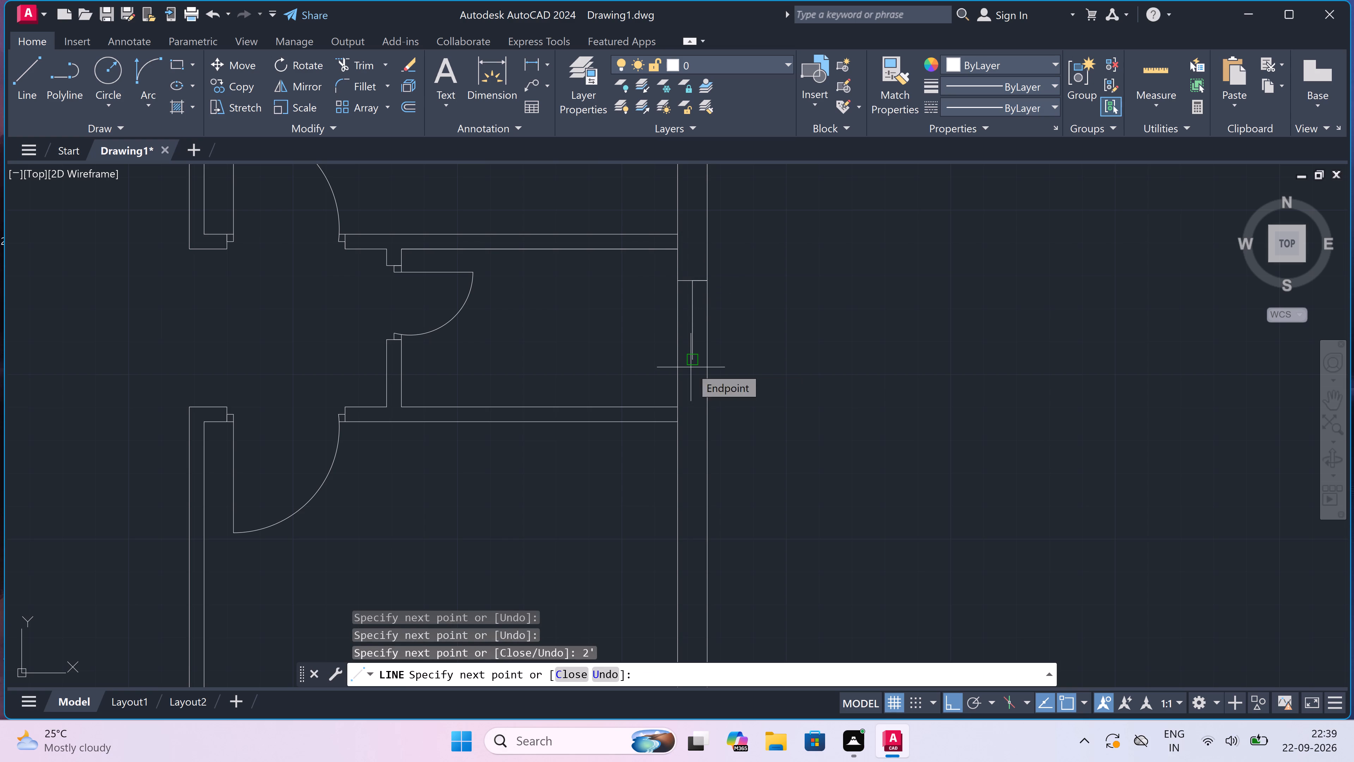
{"action": "scroll", "coordinate": [686, 358], "scroll_direction": "up", "scroll_amount": 2}
{"action": "left_click", "coordinate": [660, 359]}
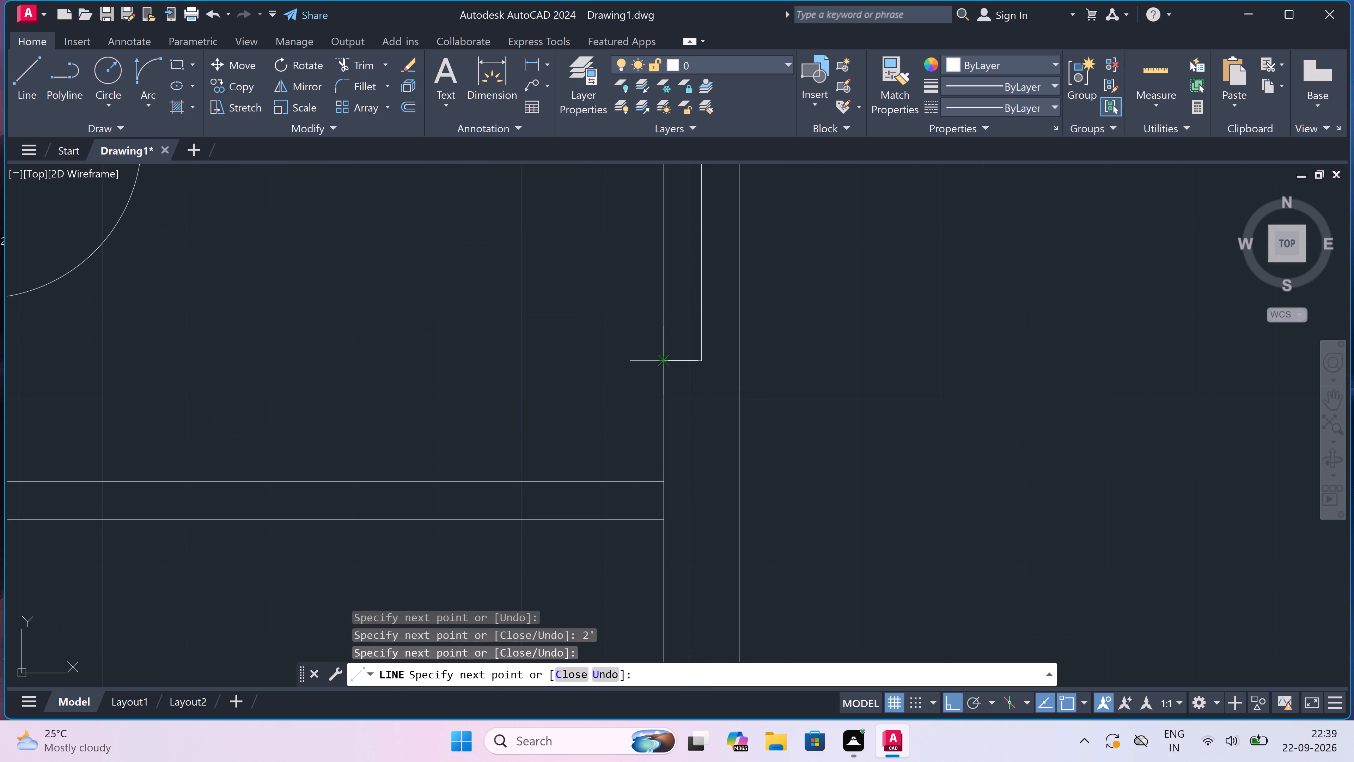
{"action": "left_click", "coordinate": [737, 359]}
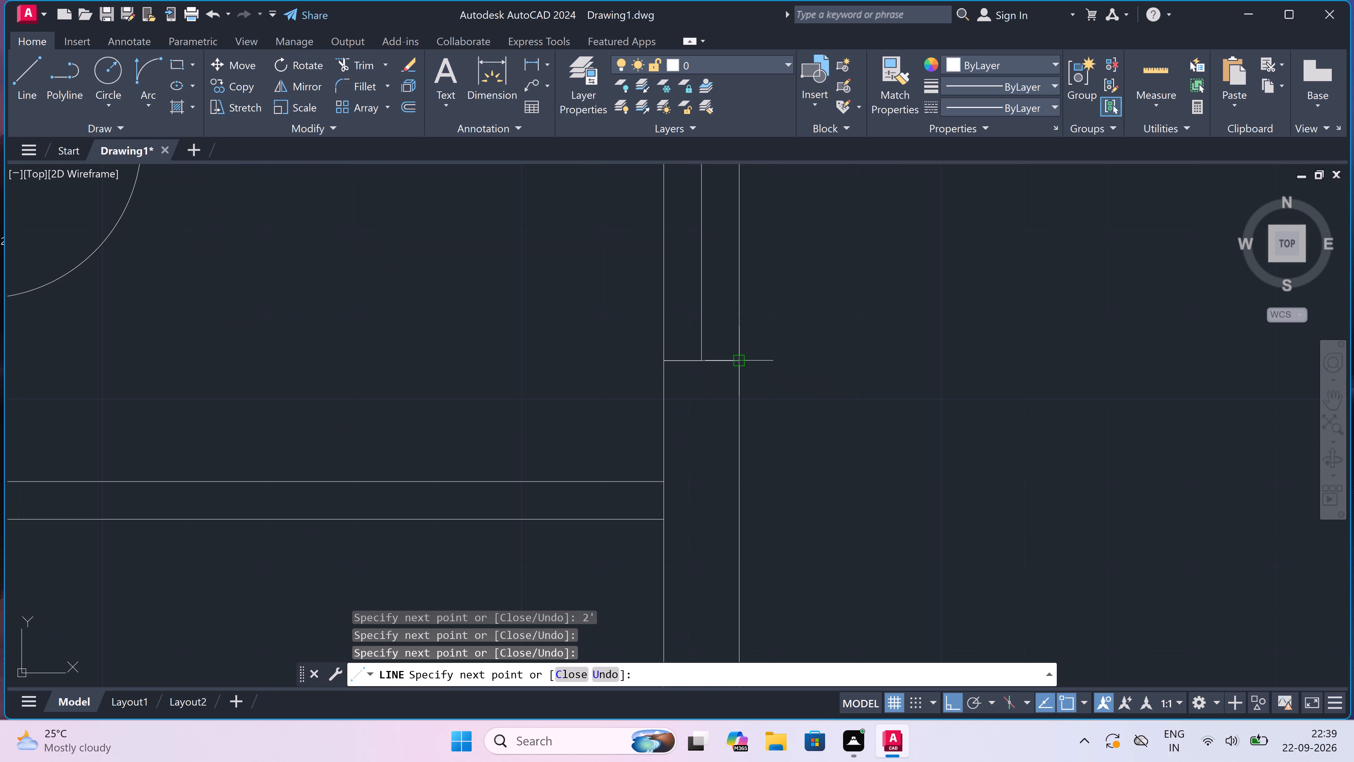
{"action": "key", "text": "Escape"}
Trim the right outer wall's inner line where the small room's lower and upper partitions meet it.
{"action": "key", "text": "t"}
{"action": "key", "text": "r"}
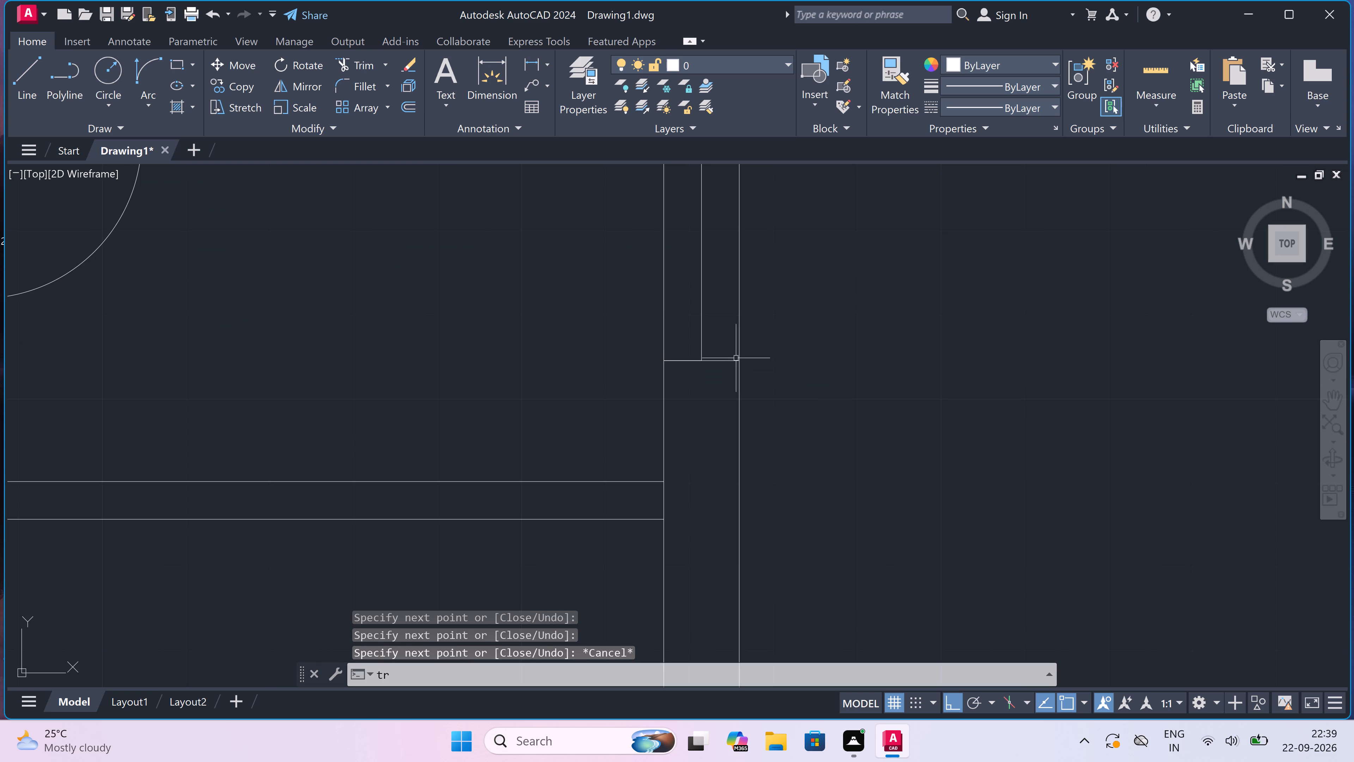
{"action": "key", "text": "space"}
{"action": "left_click", "coordinate": [663, 503]}
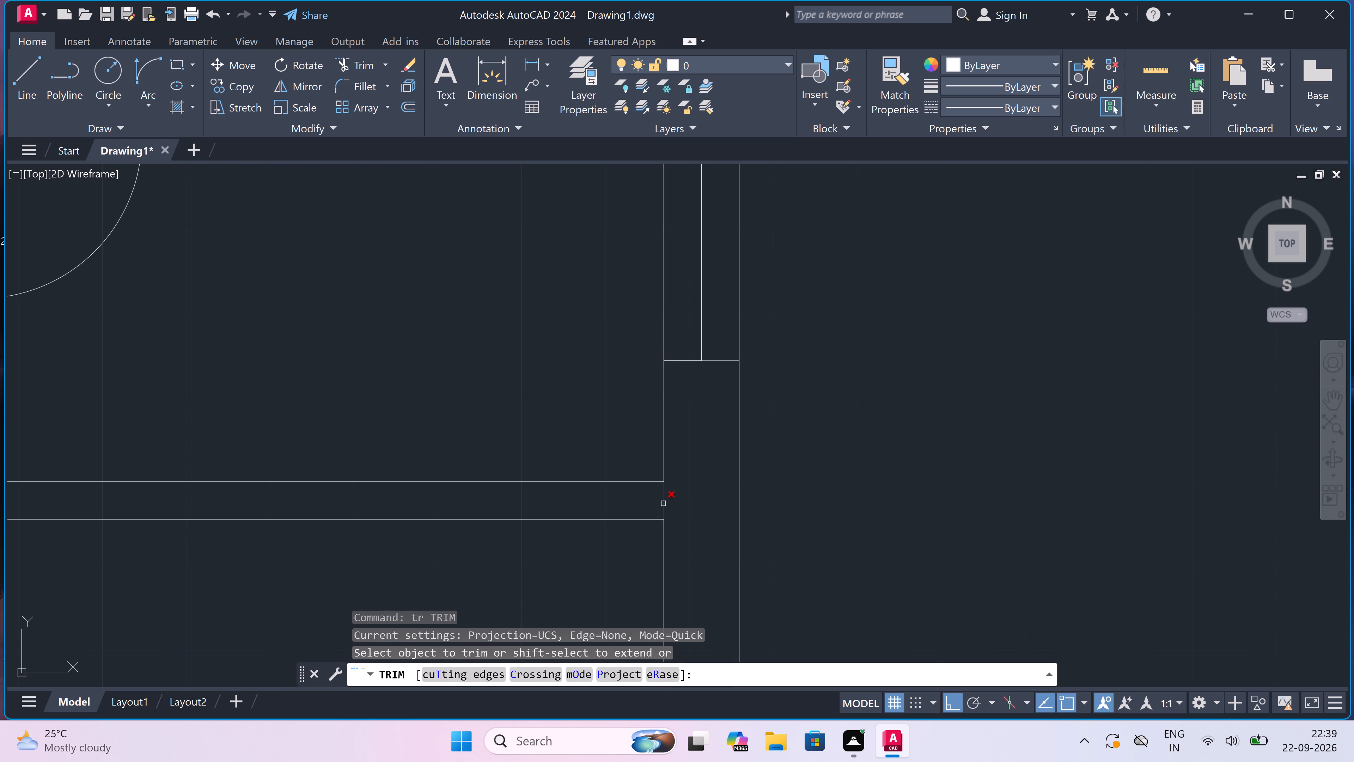
{"action": "scroll", "coordinate": [666, 499], "scroll_direction": "down", "scroll_amount": 3}
{"action": "scroll", "coordinate": [658, 401], "scroll_direction": "up", "scroll_amount": 3}
{"action": "left_click", "coordinate": [679, 359]}
{"action": "left_click", "coordinate": [693, 356]}
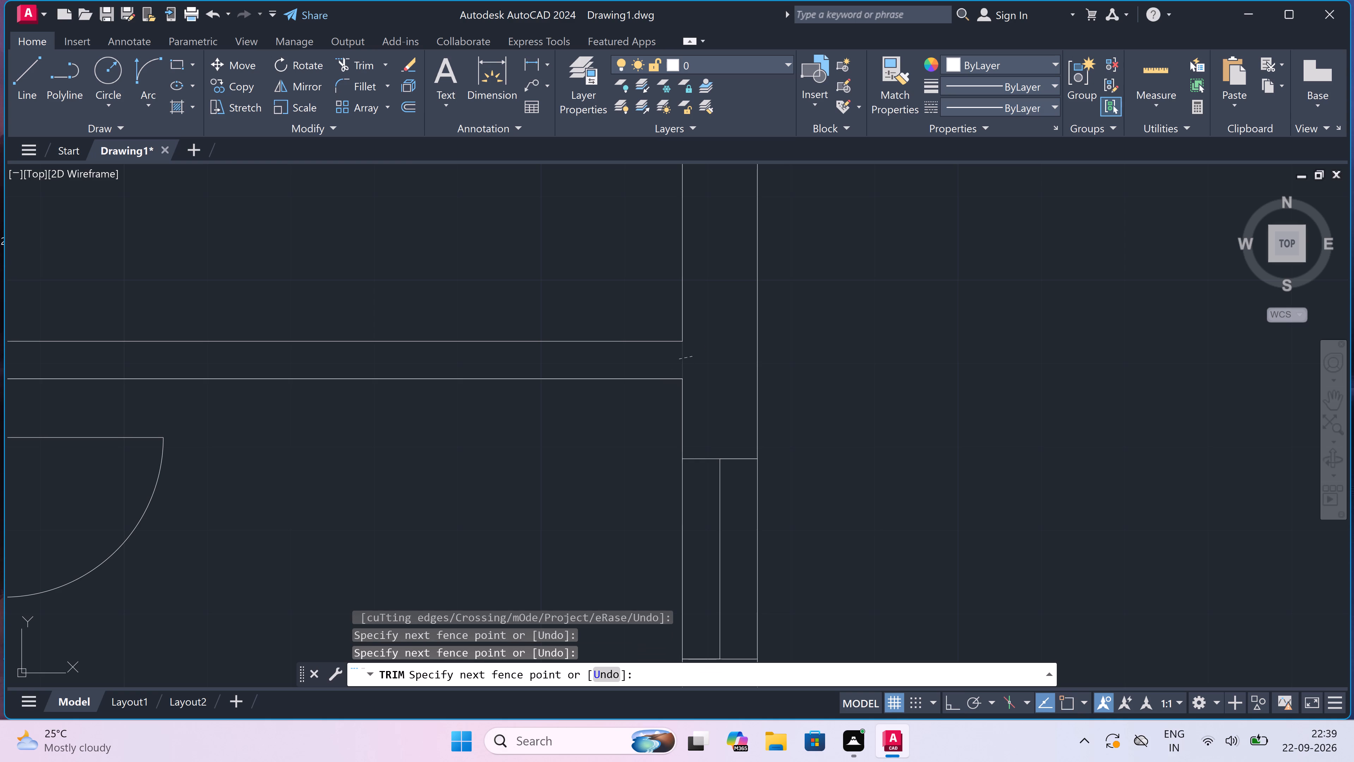
{"action": "key", "text": "Escape"}
{"action": "scroll", "coordinate": [694, 355], "scroll_direction": "down", "scroll_amount": 6}
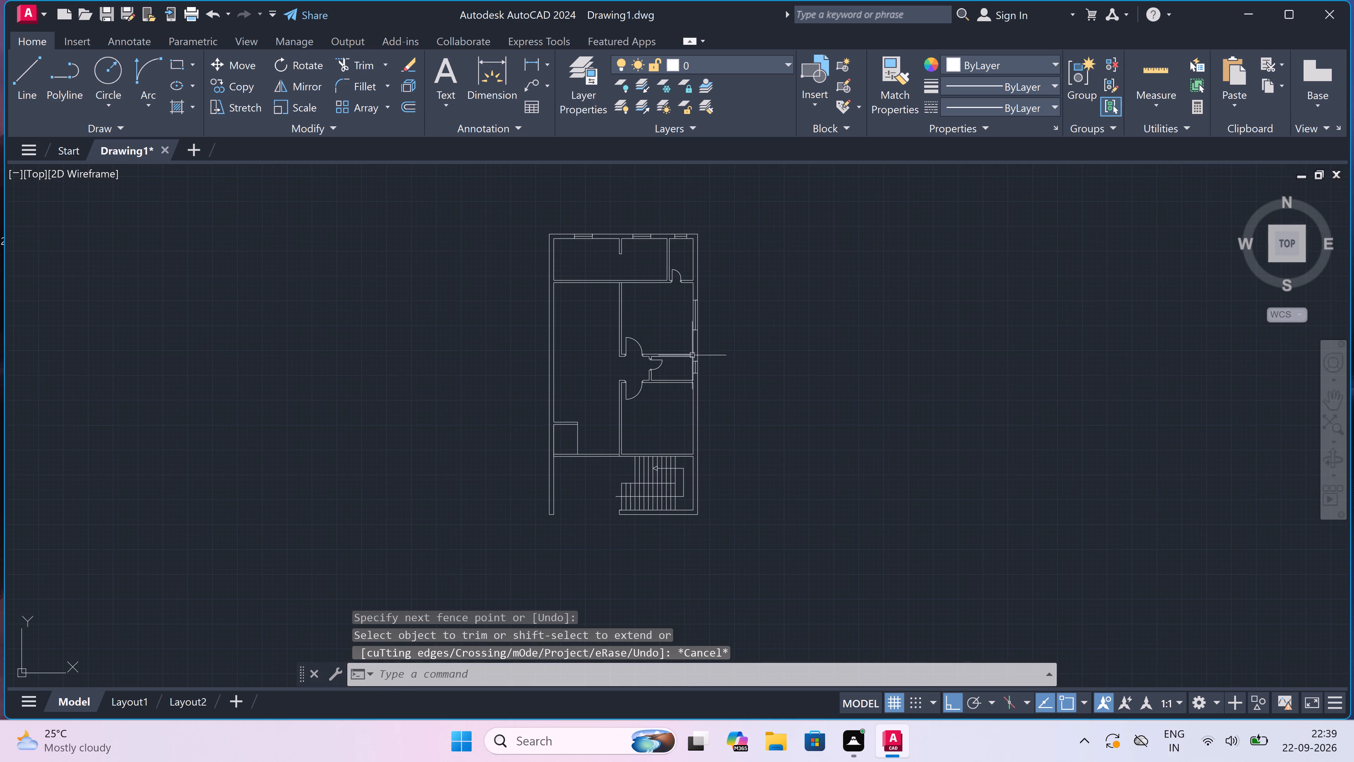
Draw a 5' window in the right outer wall of the room below the lower door, with end lines and a centre line.
{"action": "scroll", "coordinate": [669, 426], "scroll_direction": "up", "scroll_amount": 3}
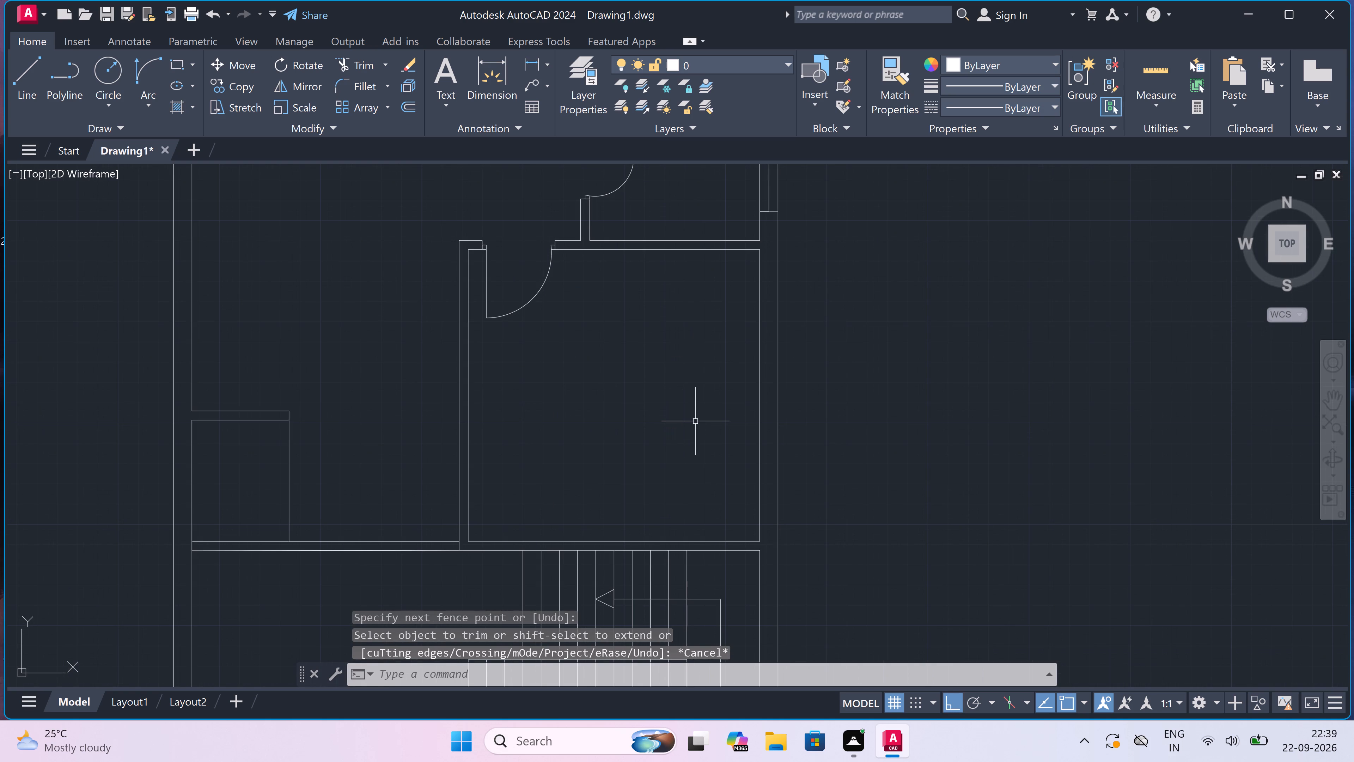
{"action": "key", "text": "l"}
{"action": "key", "text": "space"}
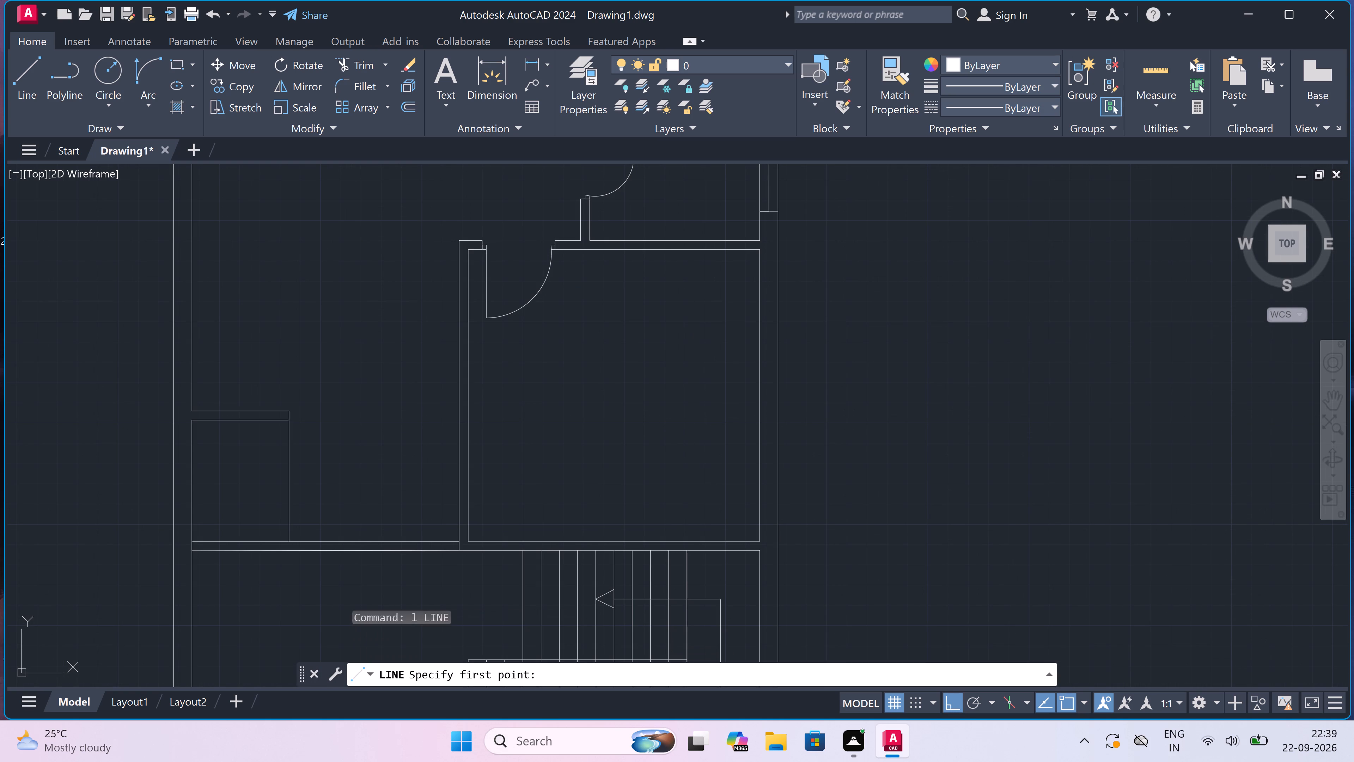
{"action": "left_click", "coordinate": [759, 325]}
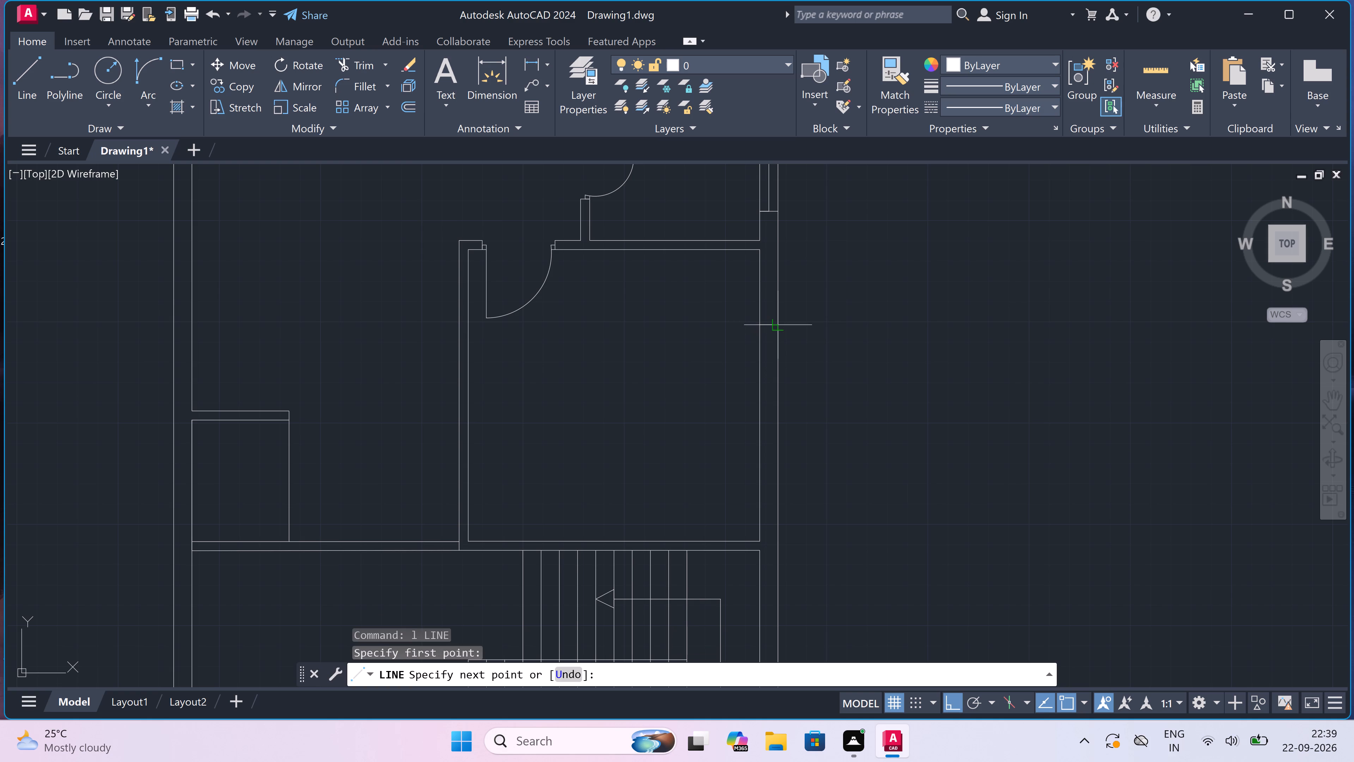
{"action": "left_click", "coordinate": [776, 326]}
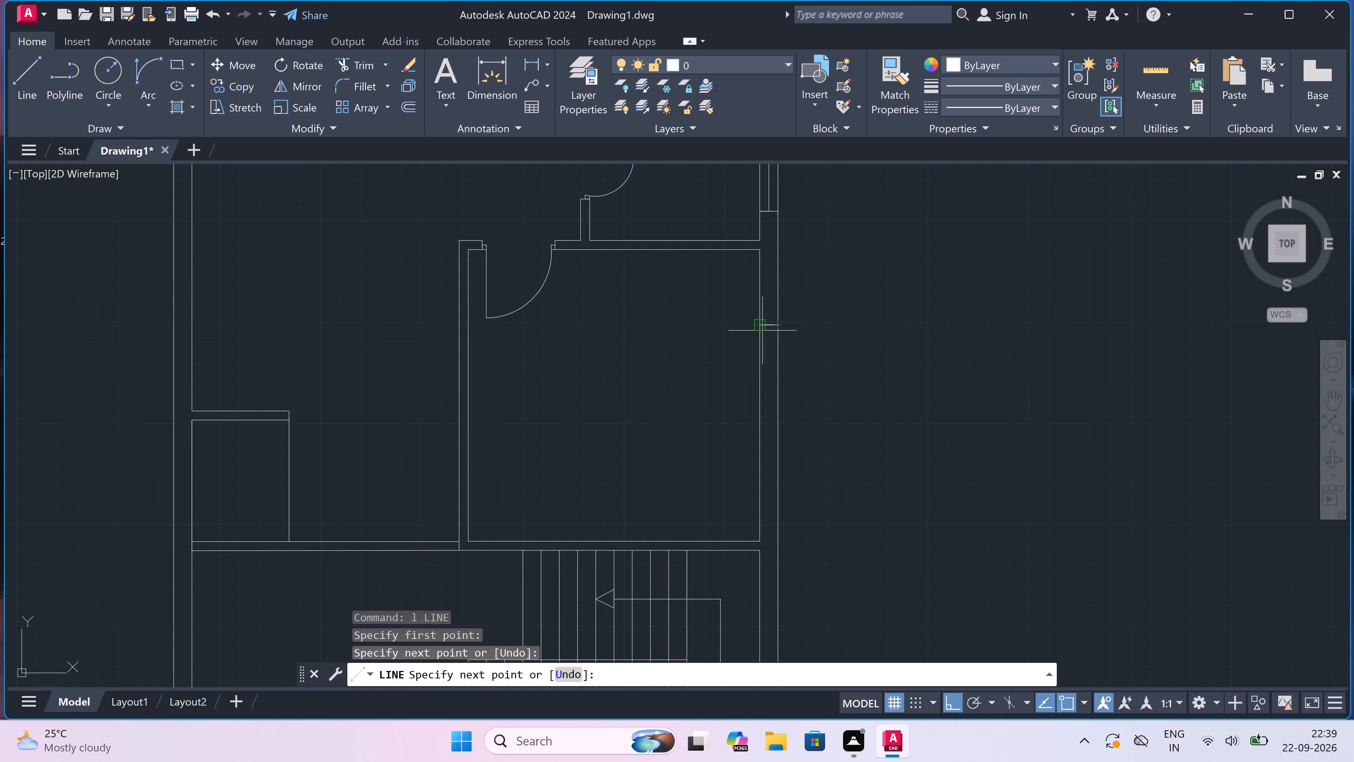
{"action": "left_click", "coordinate": [769, 326]}
{"action": "left_click", "coordinate": [790, 322]}
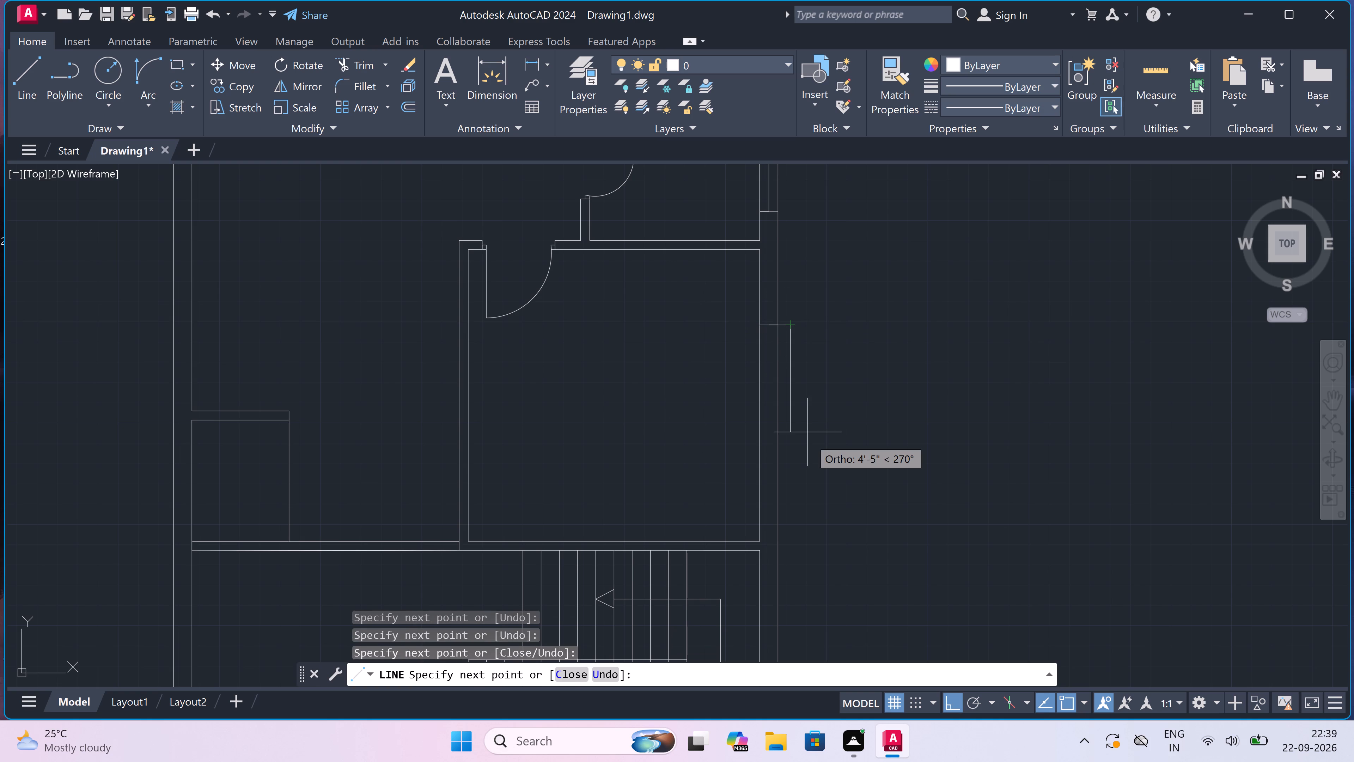
{"action": "key", "text": "ctrl+z"}
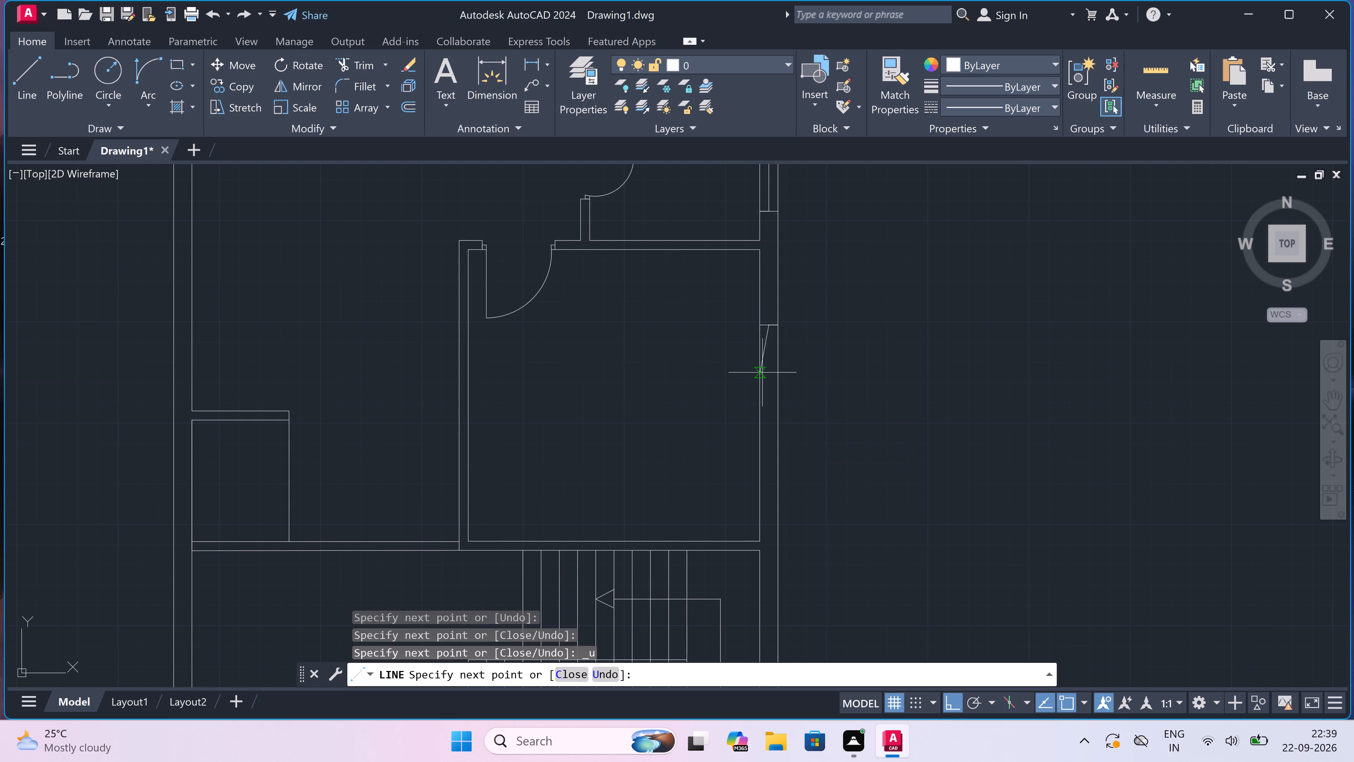
{"action": "scroll", "coordinate": [762, 370], "scroll_direction": "up", "scroll_amount": 2}
{"action": "type", "text": "5'"}
{"action": "key", "text": "space"}
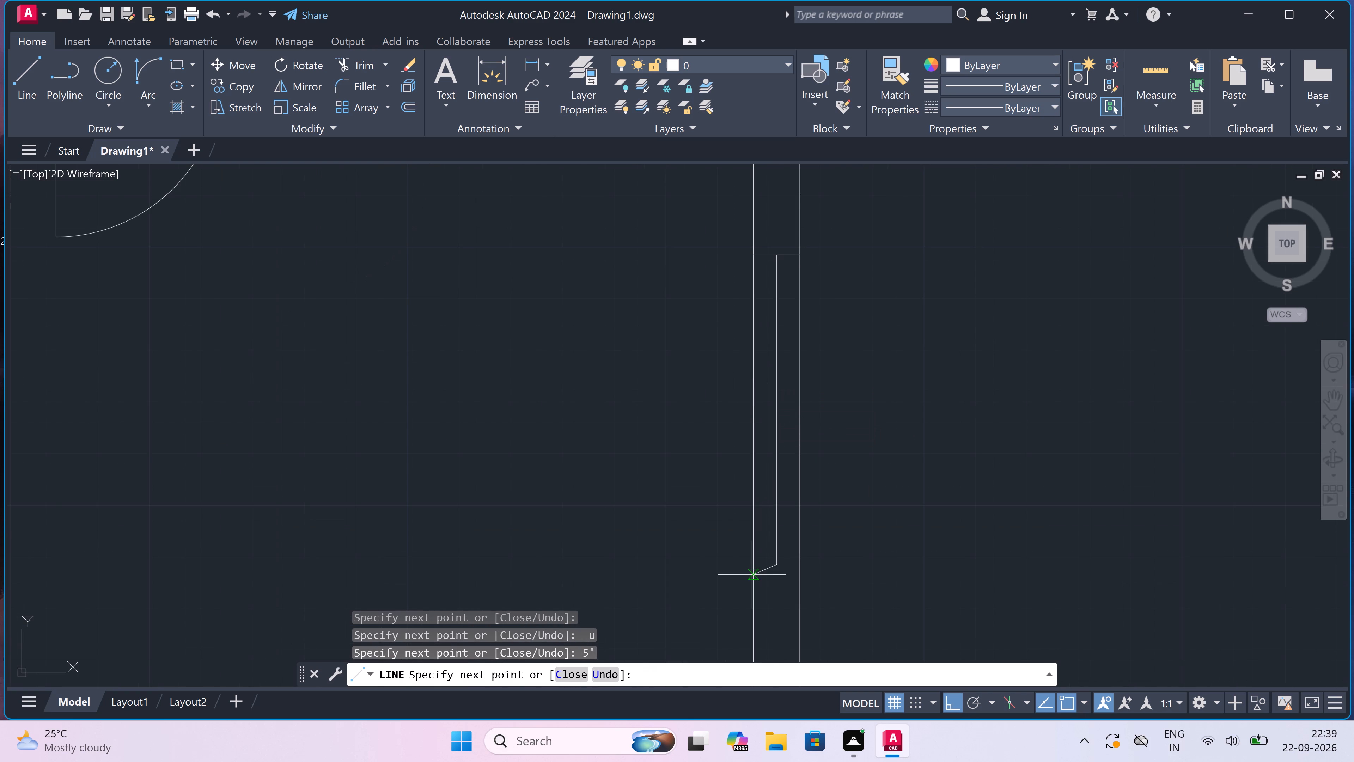
{"action": "left_click", "coordinate": [748, 567]}
{"action": "left_click", "coordinate": [803, 561]}
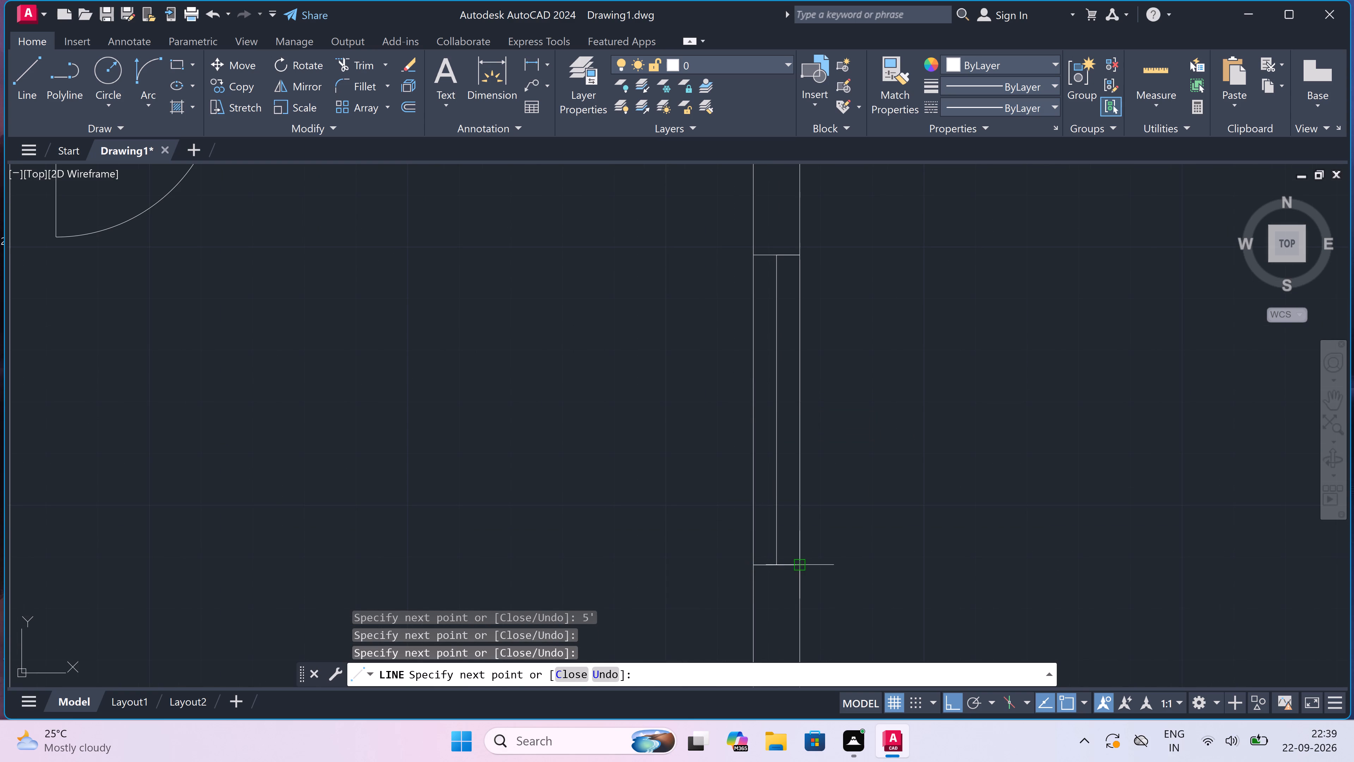
{"action": "key", "text": "Escape"}
{"action": "scroll", "coordinate": [765, 482], "scroll_direction": "down", "scroll_amount": 5}
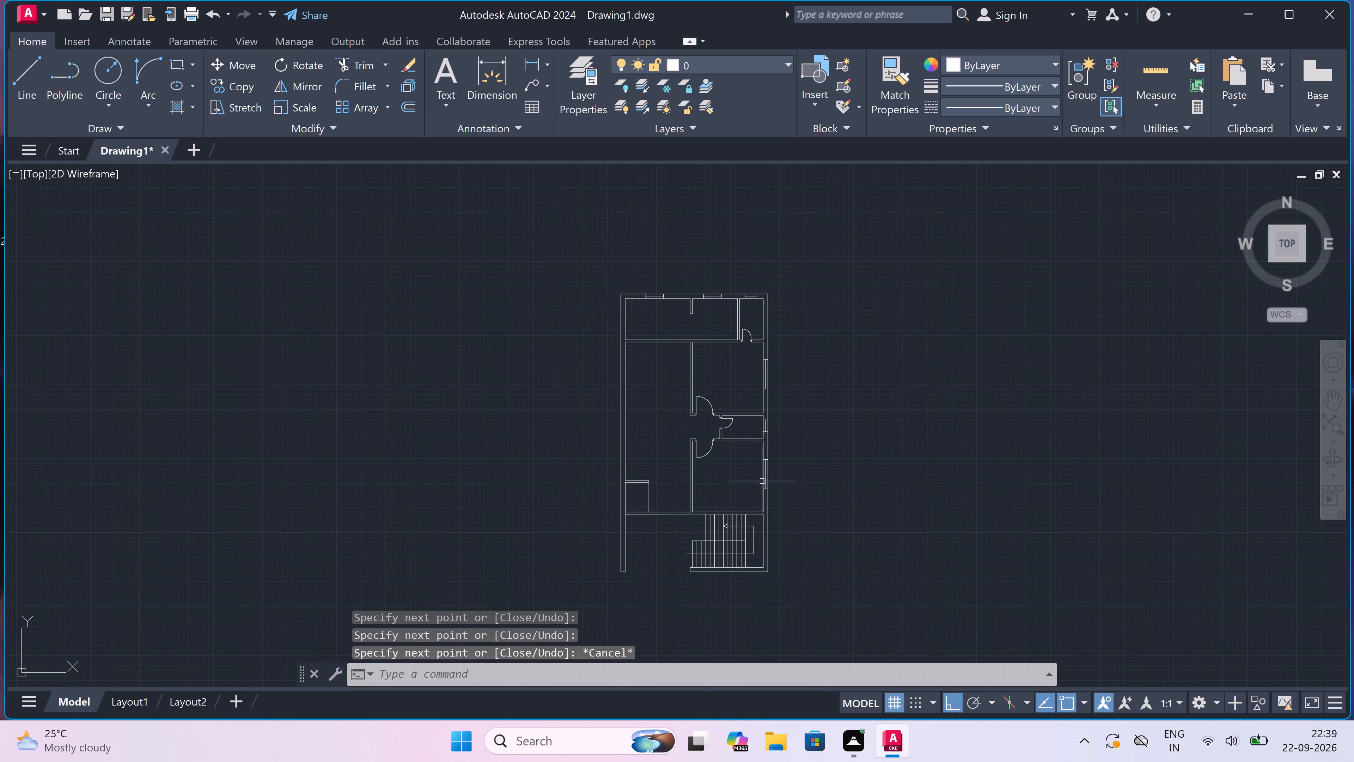
Draw a 2' window in the horizontal partition below the small enclosure at the left outer wall, with end lines and a centre line.
{"action": "scroll", "coordinate": [747, 485], "scroll_direction": "up", "scroll_amount": 2}
{"action": "scroll", "coordinate": [747, 485], "scroll_direction": "down", "scroll_amount": 1}
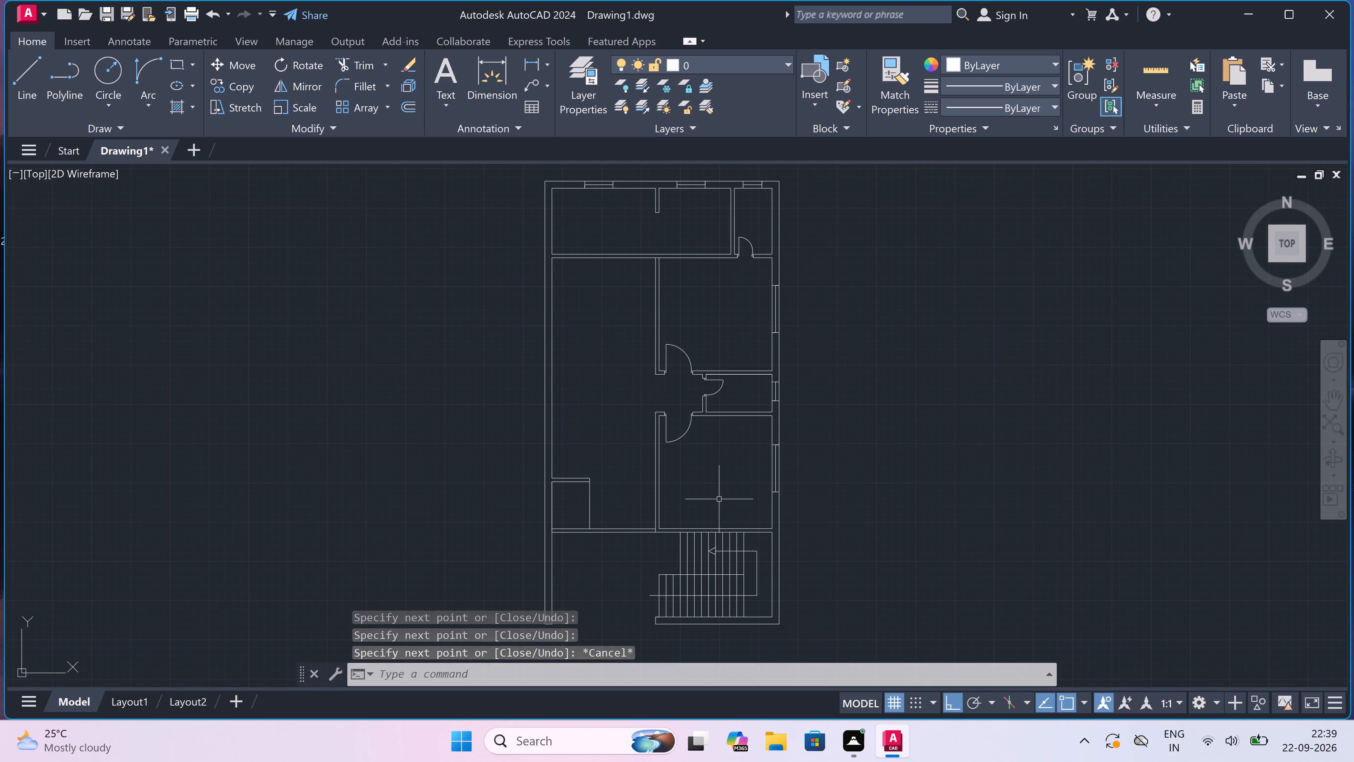
{"action": "scroll", "coordinate": [613, 529], "scroll_direction": "up", "scroll_amount": 2}
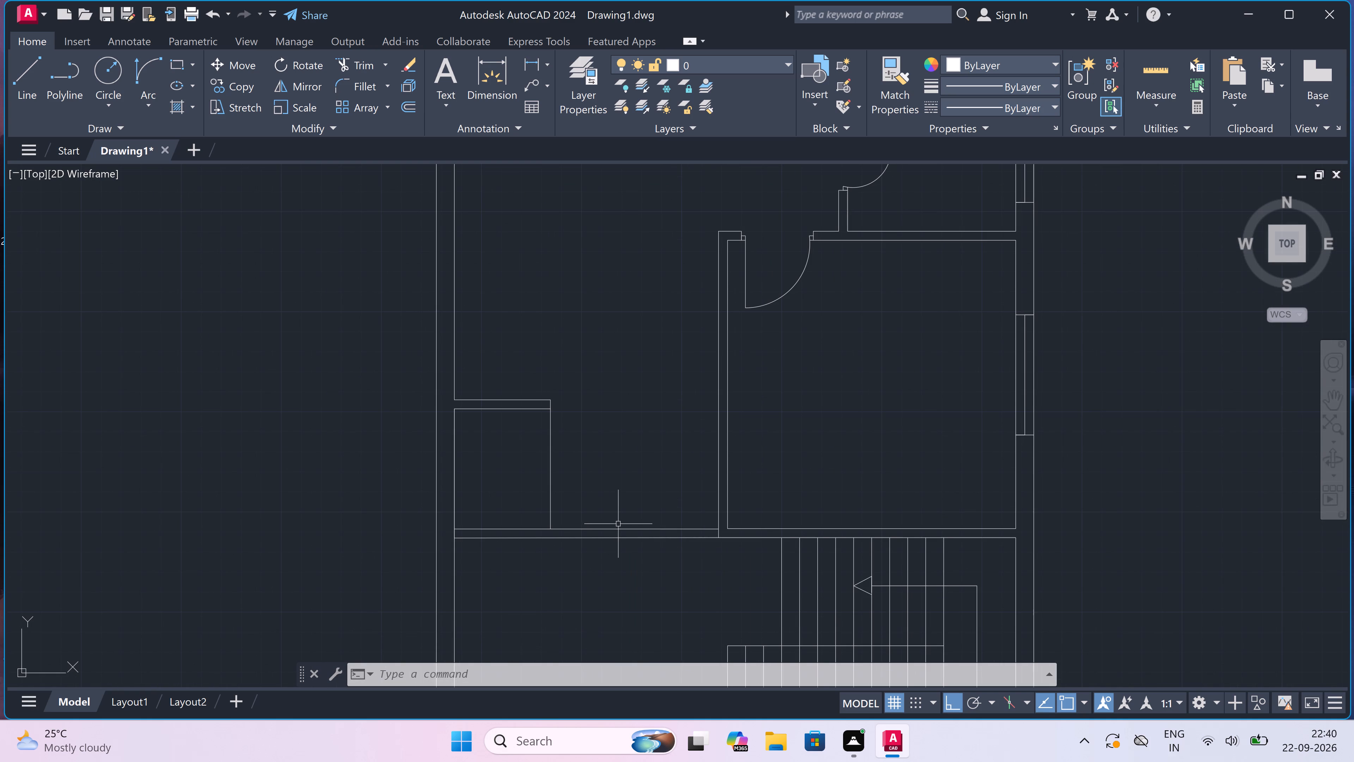
{"action": "scroll", "coordinate": [569, 562], "scroll_direction": "up", "scroll_amount": 2}
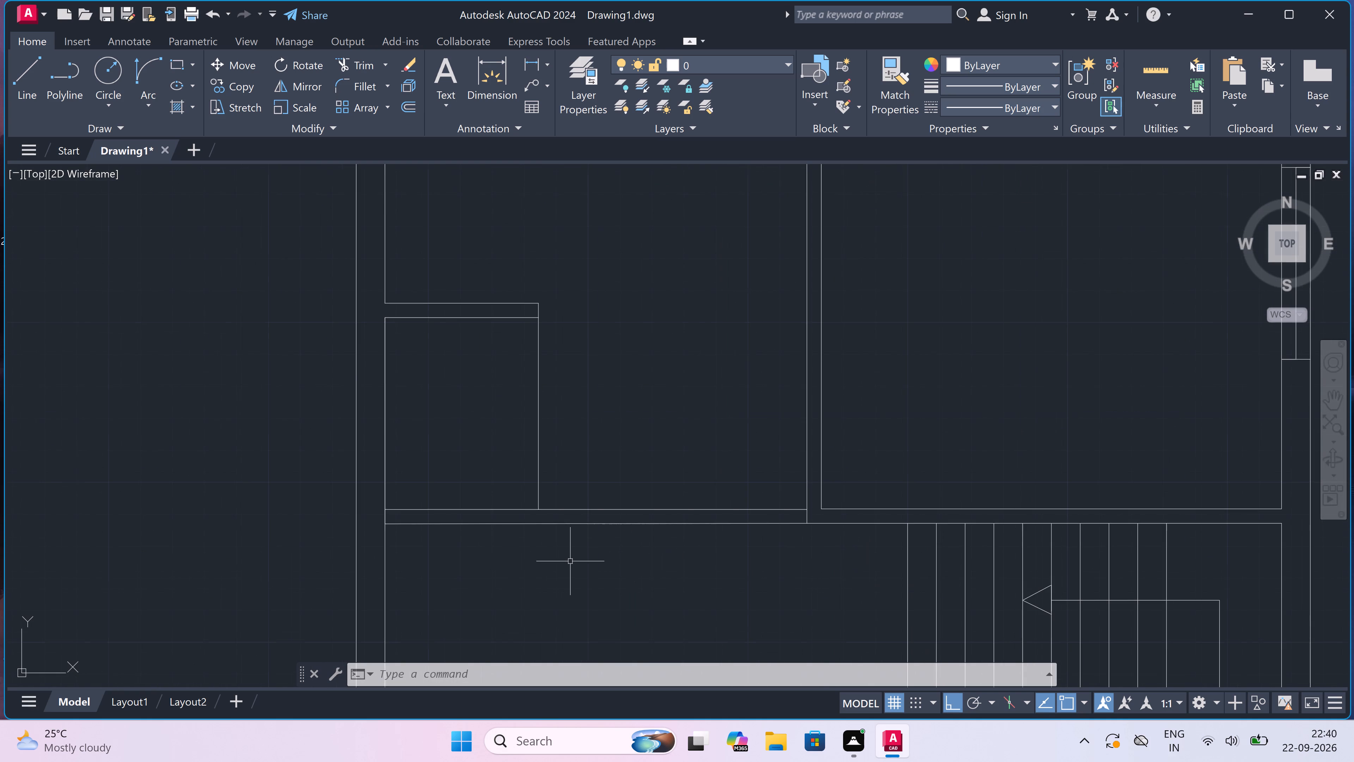
{"action": "scroll", "coordinate": [570, 561], "scroll_direction": "down", "scroll_amount": 1}
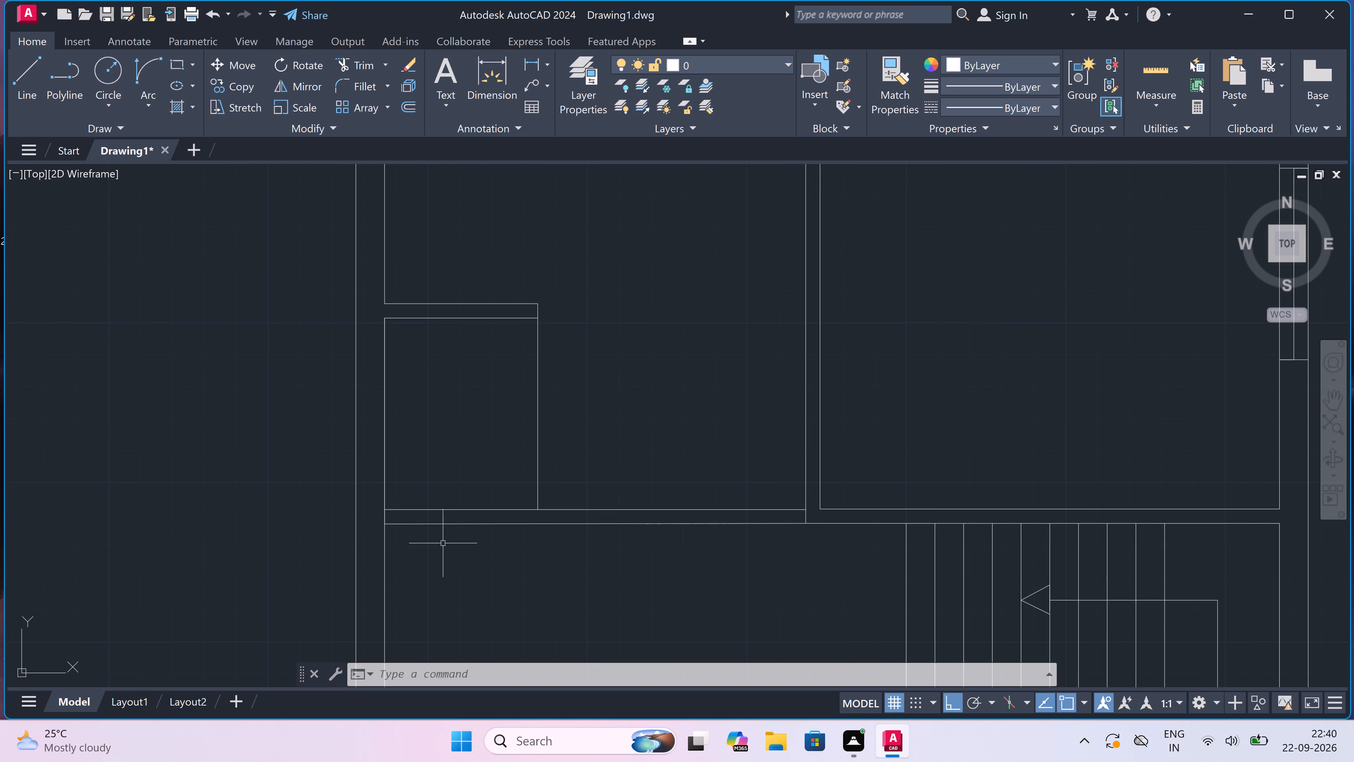
{"action": "key", "text": "space"}
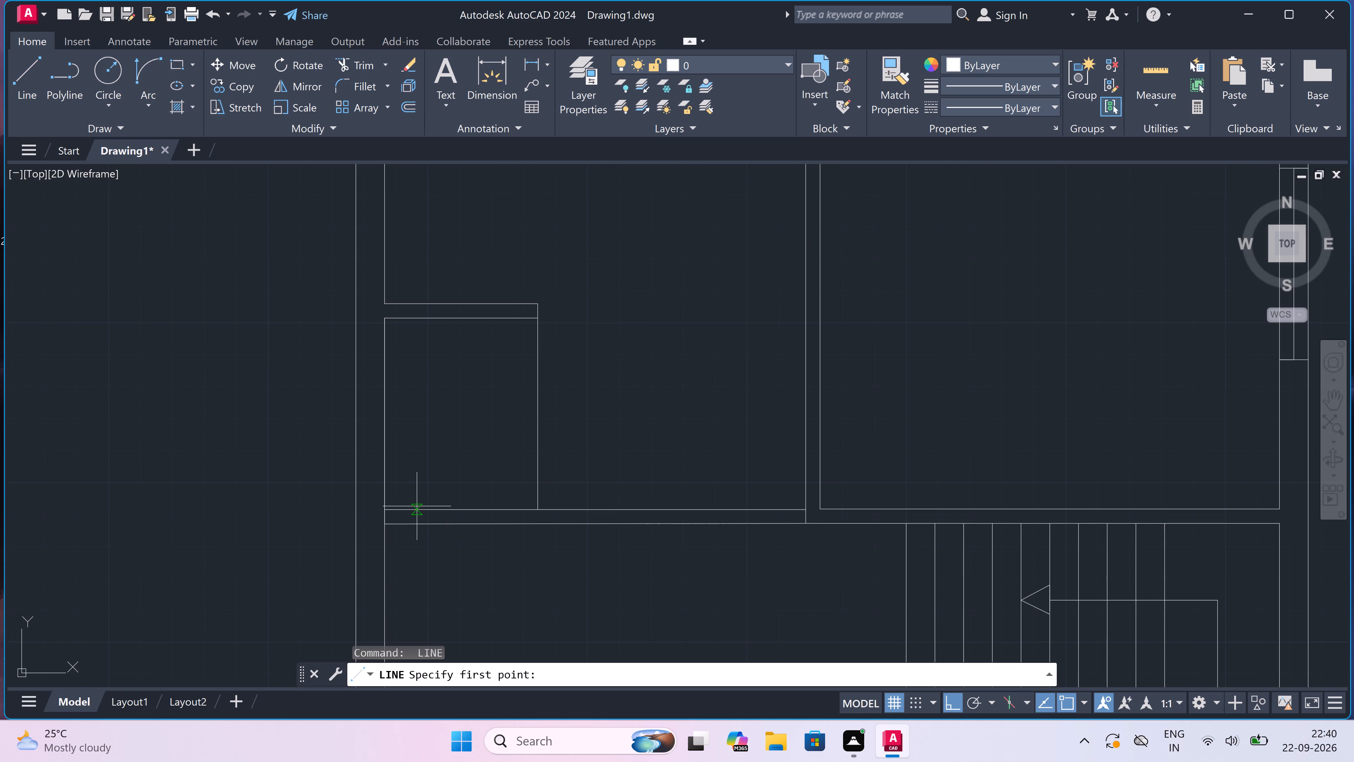
{"action": "scroll", "coordinate": [415, 508], "scroll_direction": "up", "scroll_amount": 2}
{"action": "left_click", "coordinate": [411, 514]}
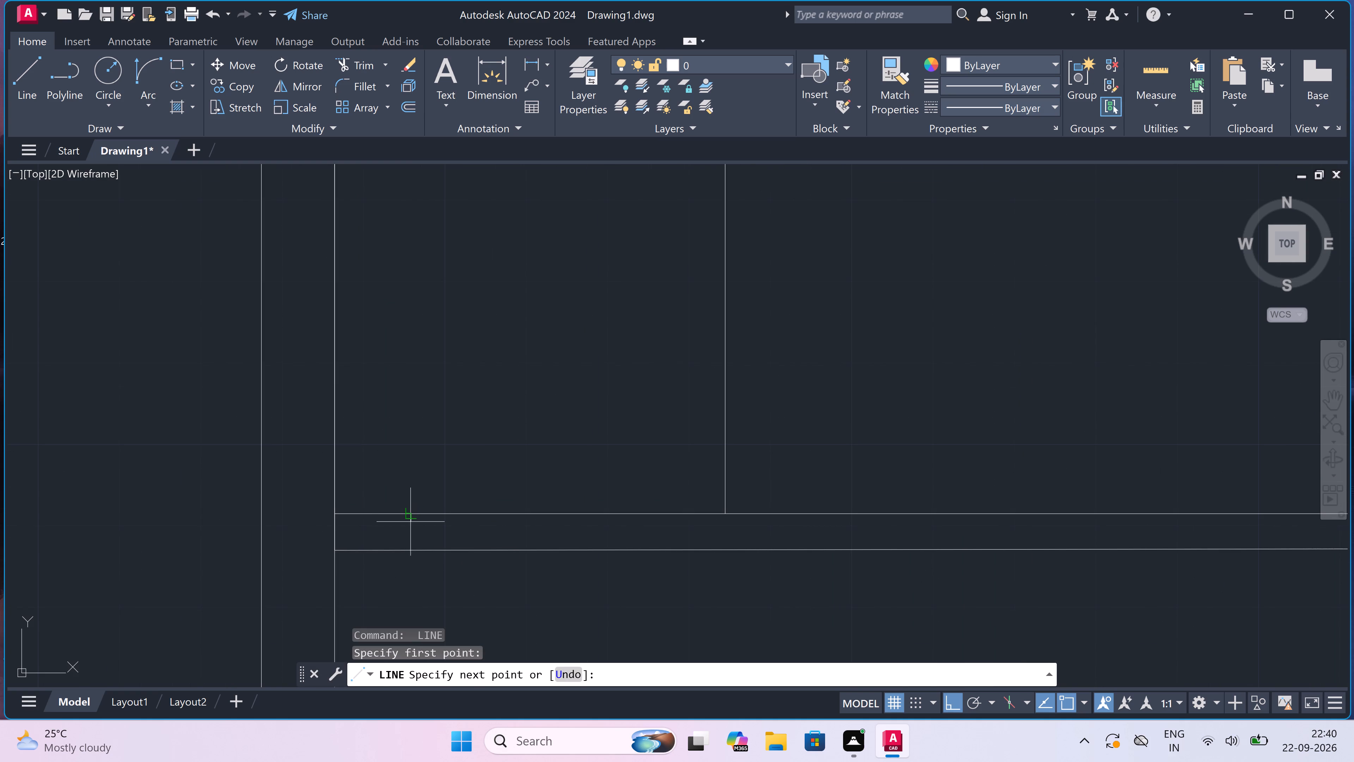
{"action": "left_click", "coordinate": [409, 547]}
{"action": "left_click", "coordinate": [411, 533]}
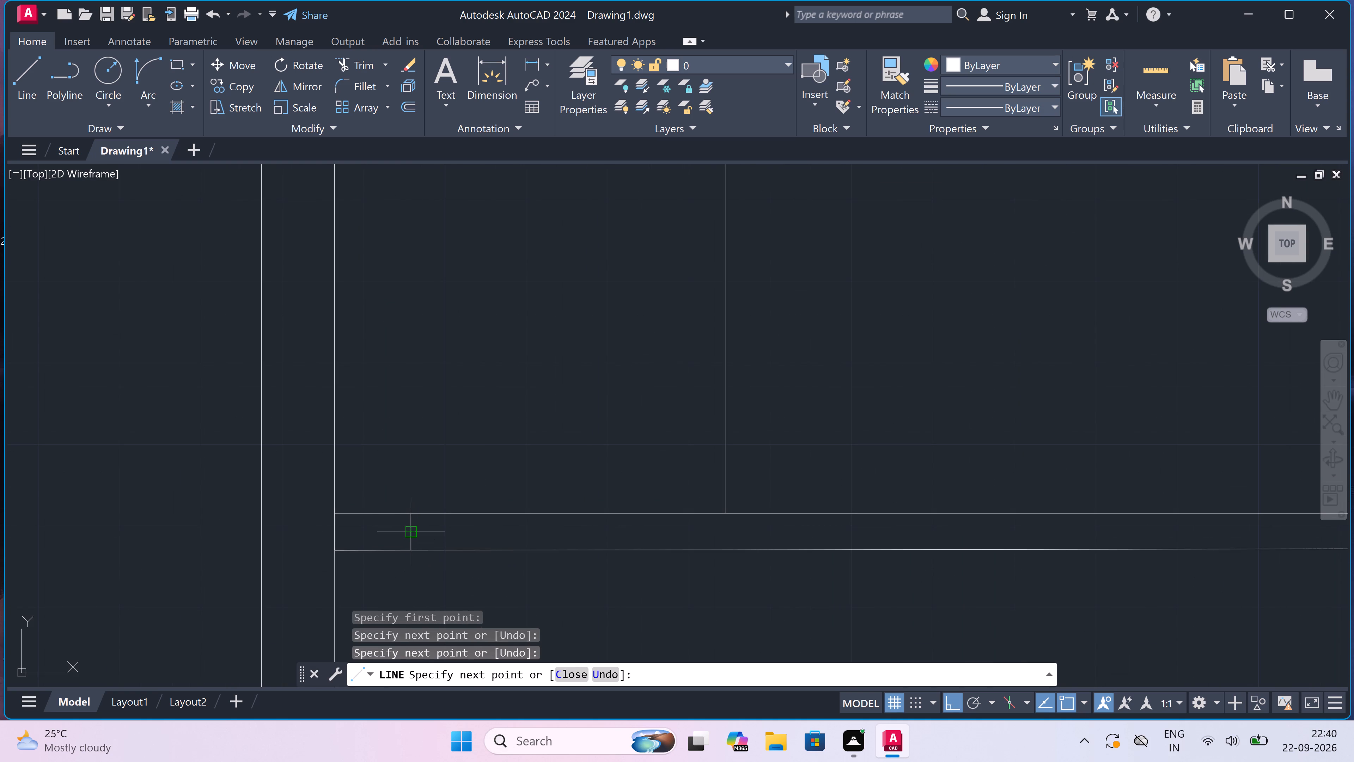
{"action": "type", "text": "2'"}
{"action": "key", "text": "space"}
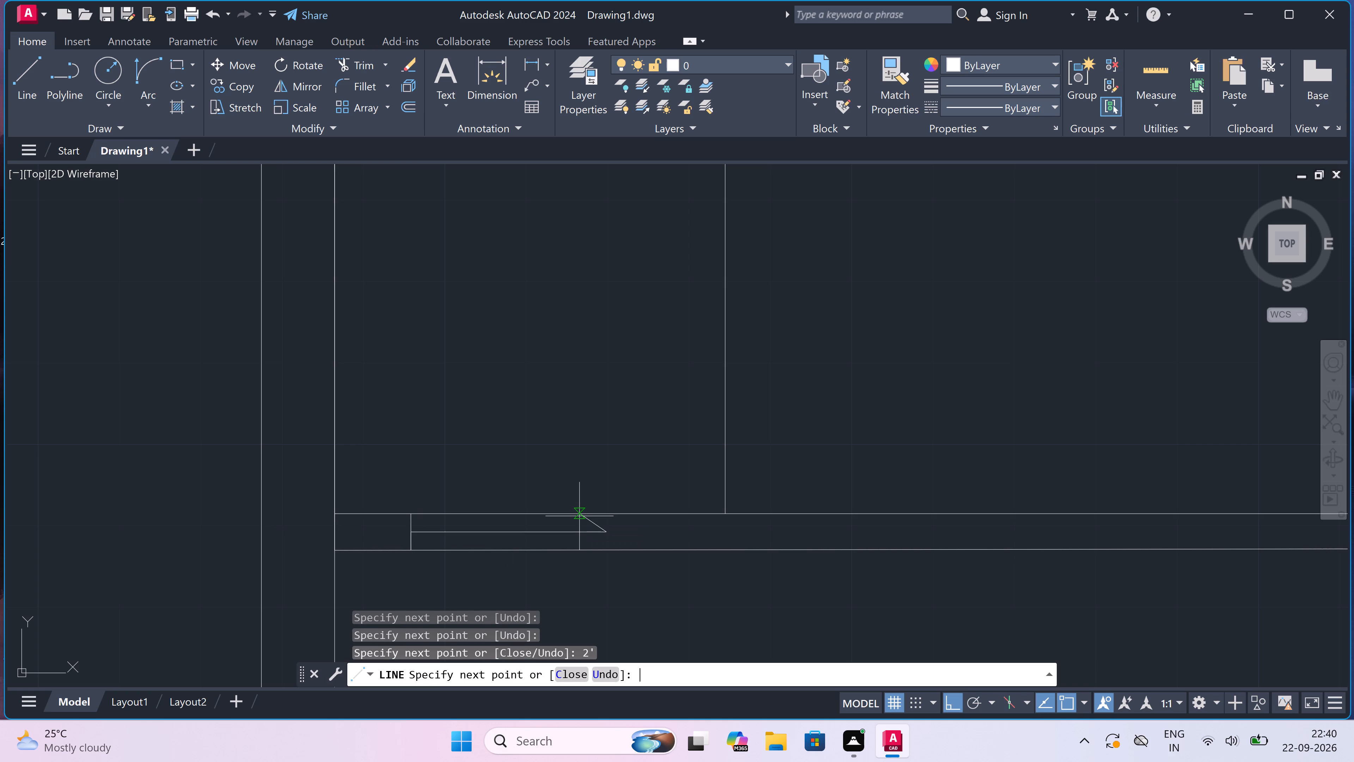
{"action": "left_click", "coordinate": [602, 514]}
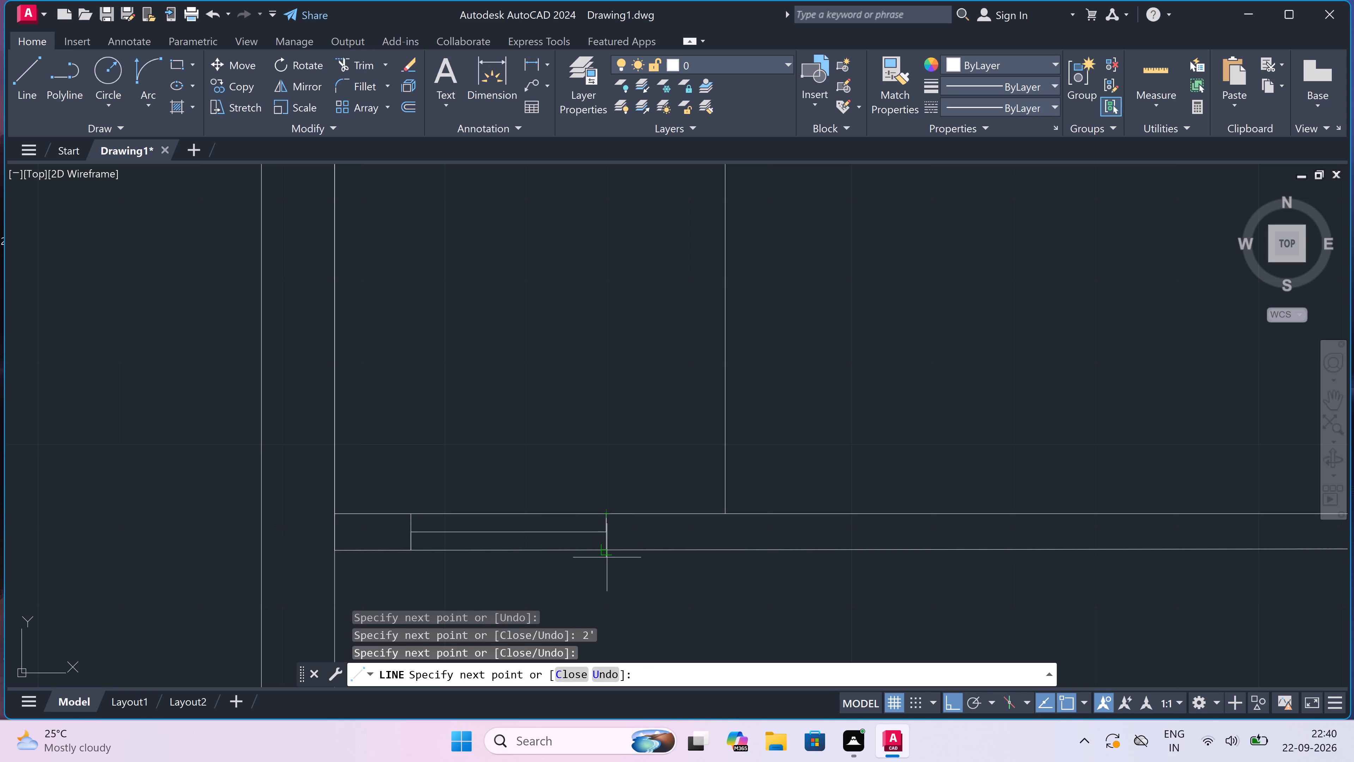
{"action": "left_click", "coordinate": [604, 552]}
{"action": "key", "text": "Escape"}
{"action": "scroll", "coordinate": [604, 552], "scroll_direction": "down", "scroll_amount": 3}
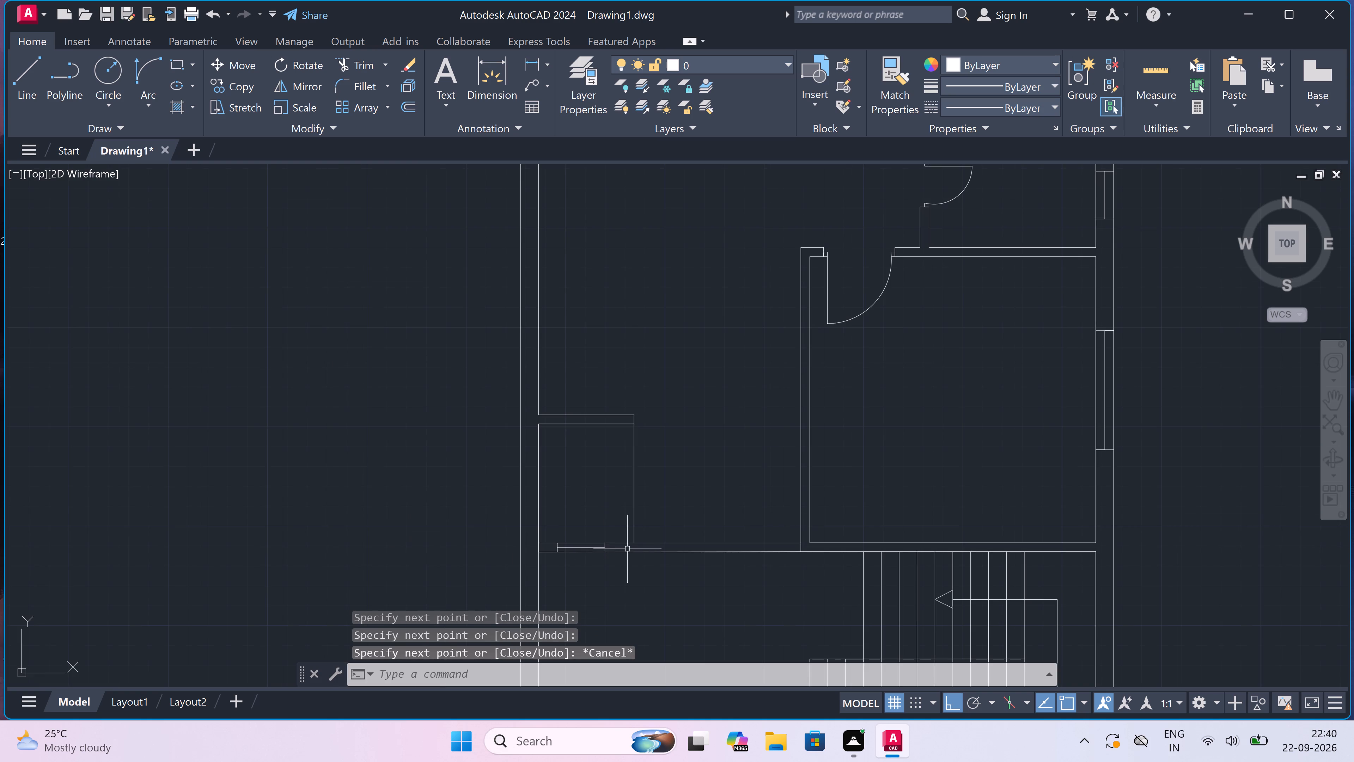
Draw a jamb line across the same horizontal partition, just right of the small enclosure.
{"action": "scroll", "coordinate": [657, 540], "scroll_direction": "up", "scroll_amount": 3}
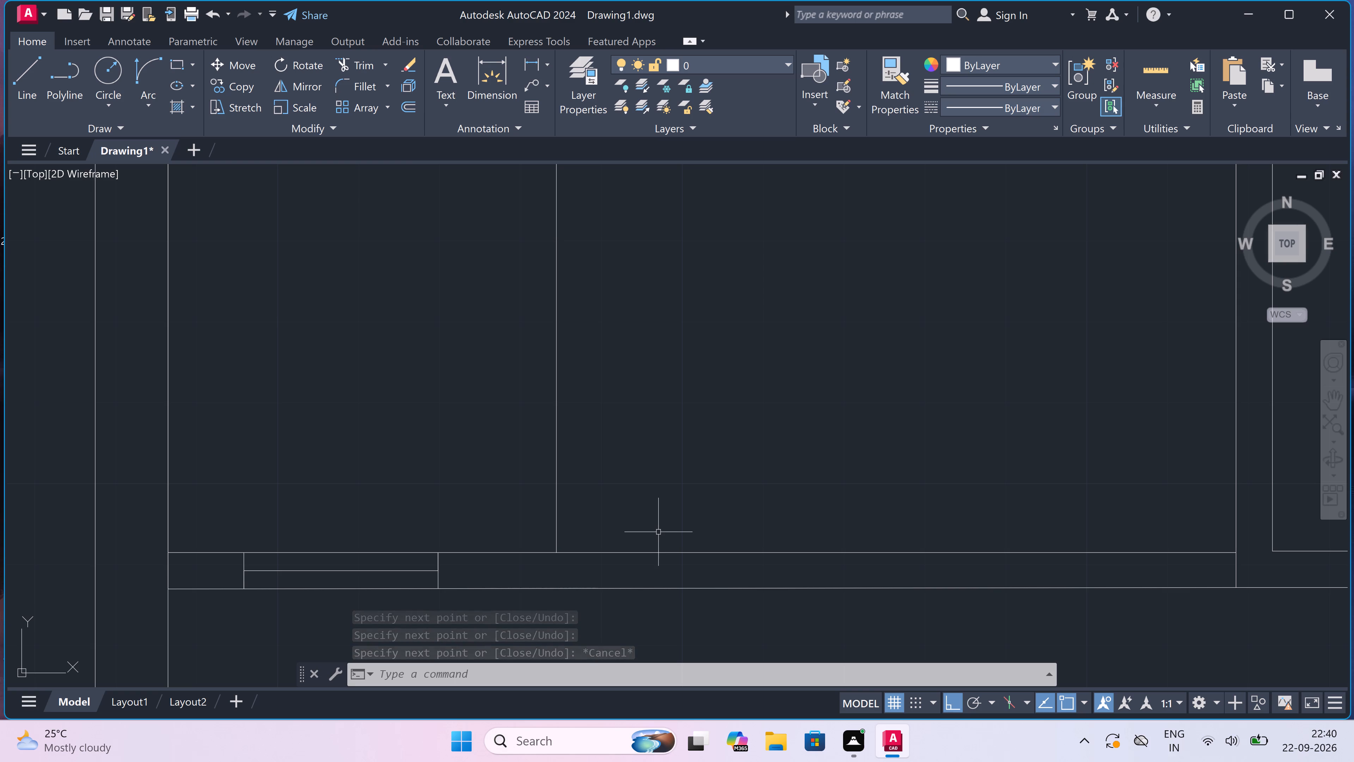
{"action": "key", "text": "space"}
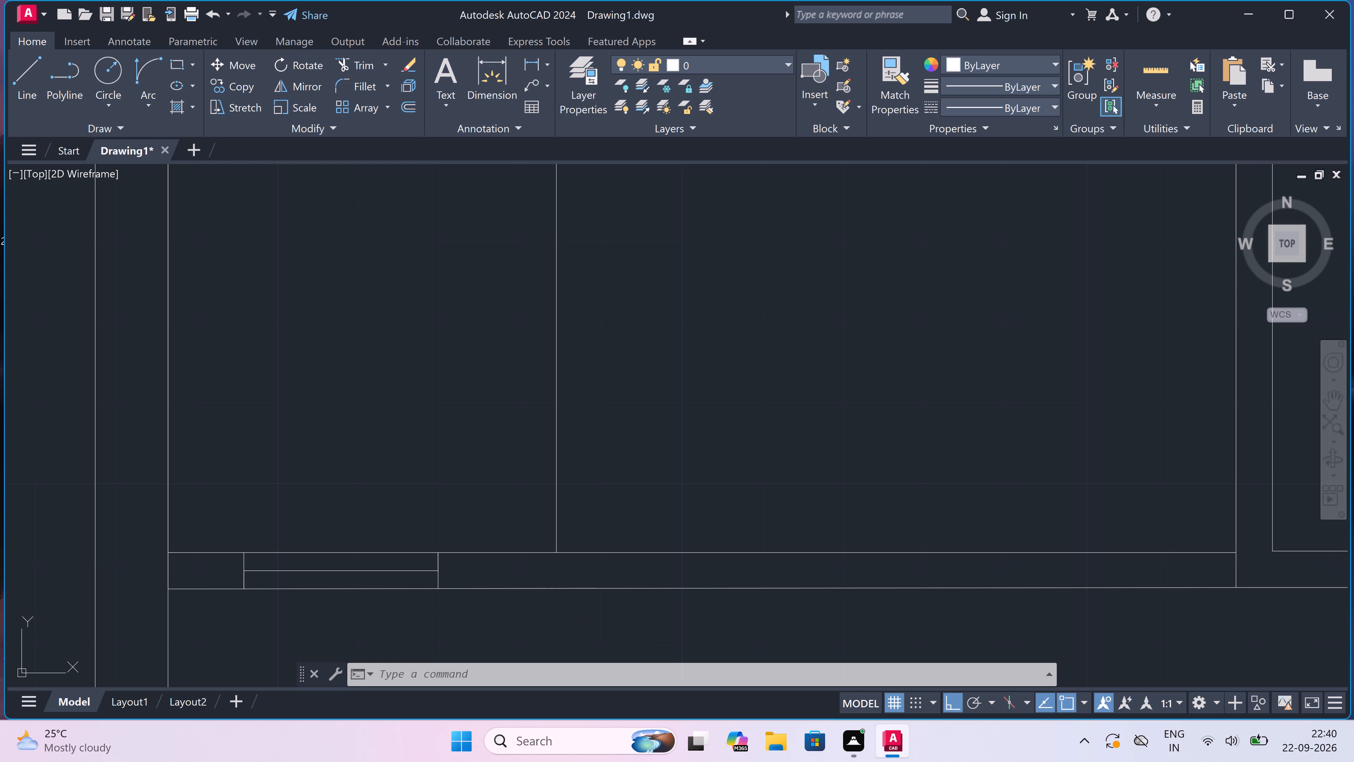
{"action": "left_click", "coordinate": [674, 552]}
{"action": "left_click", "coordinate": [675, 592]}
{"action": "key", "text": "Escape"}
{"action": "scroll", "coordinate": [673, 587], "scroll_direction": "down", "scroll_amount": 2}
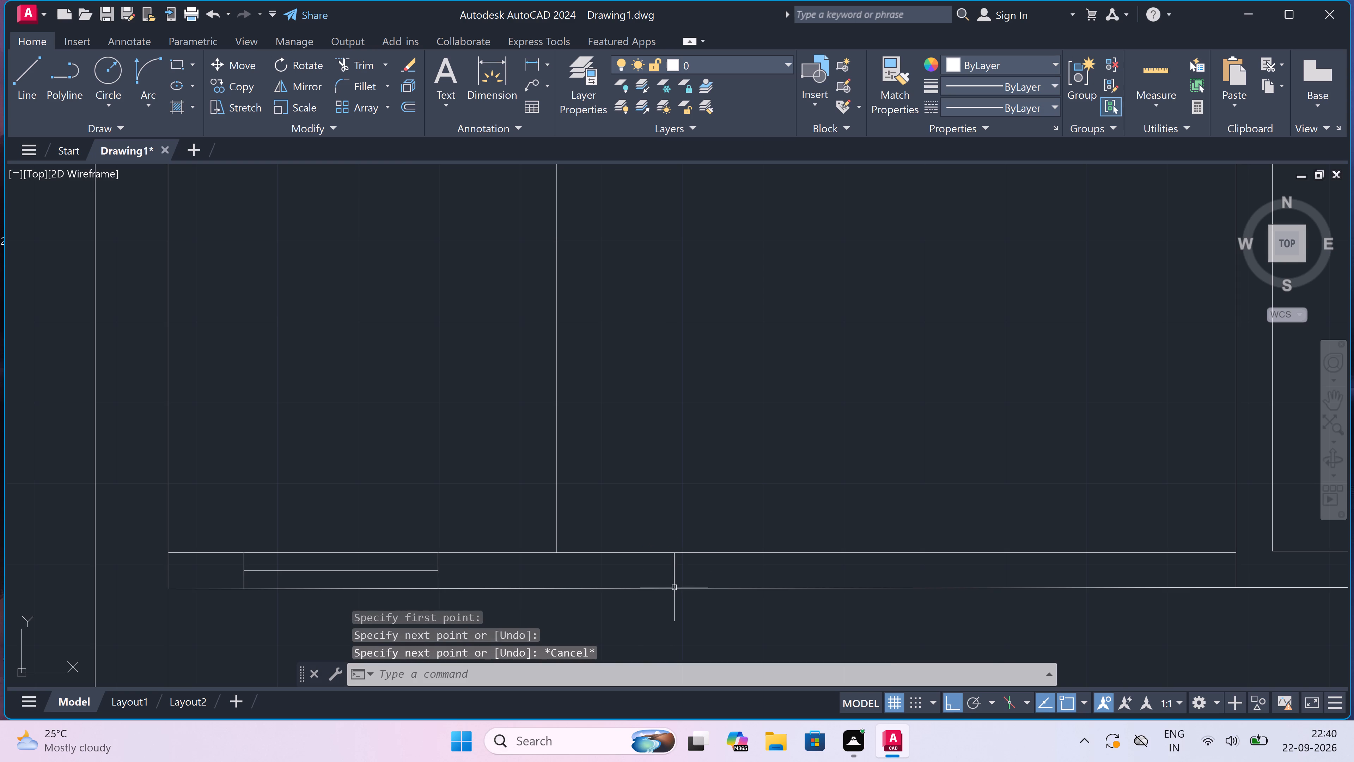
From the jamb line's midpoint, draw a 2" stub to the right and a 4' door leaf line upward.
{"action": "scroll", "coordinate": [673, 587], "scroll_direction": "down", "scroll_amount": 1}
{"action": "scroll", "coordinate": [737, 575], "scroll_direction": "up", "scroll_amount": 3}
{"action": "scroll", "coordinate": [783, 594], "scroll_direction": "down", "scroll_amount": 2}
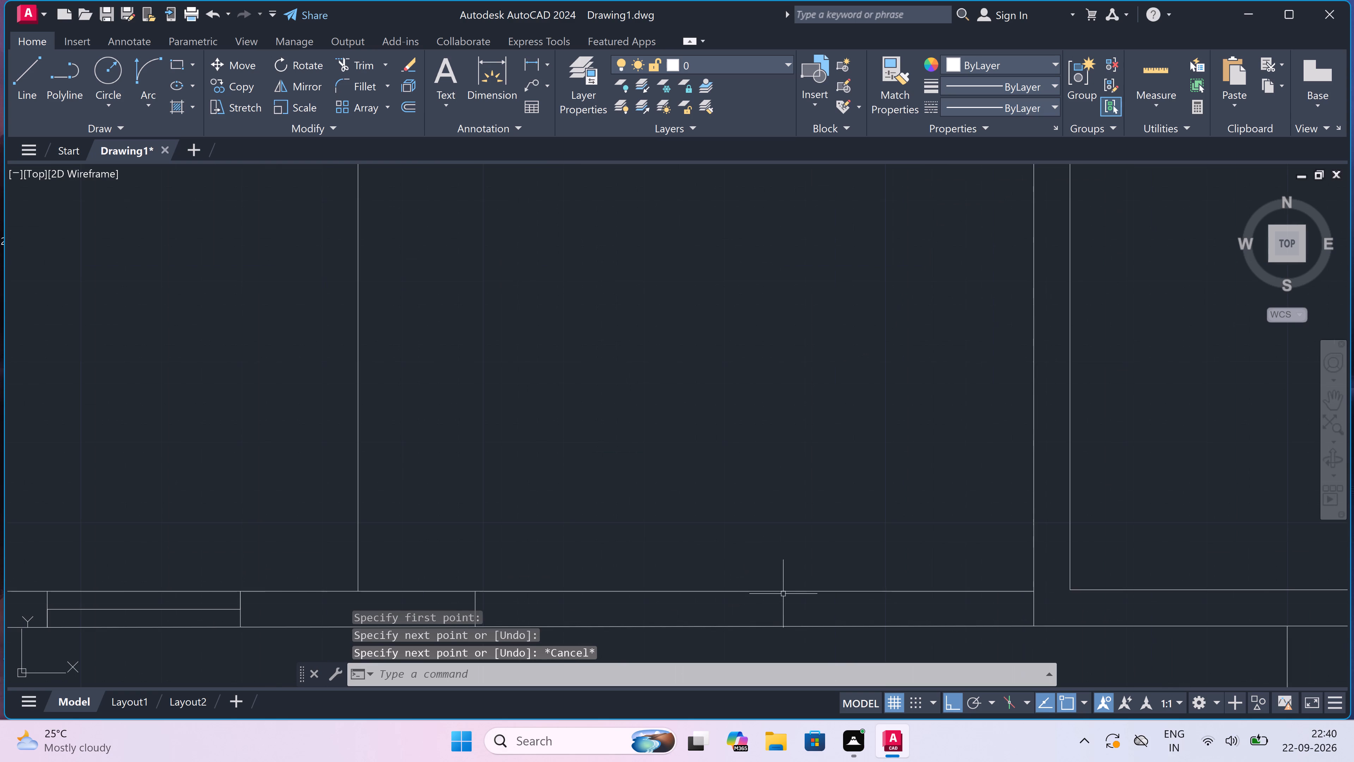
{"action": "scroll", "coordinate": [827, 612], "scroll_direction": "up", "scroll_amount": 2}
{"action": "key", "text": "space"}
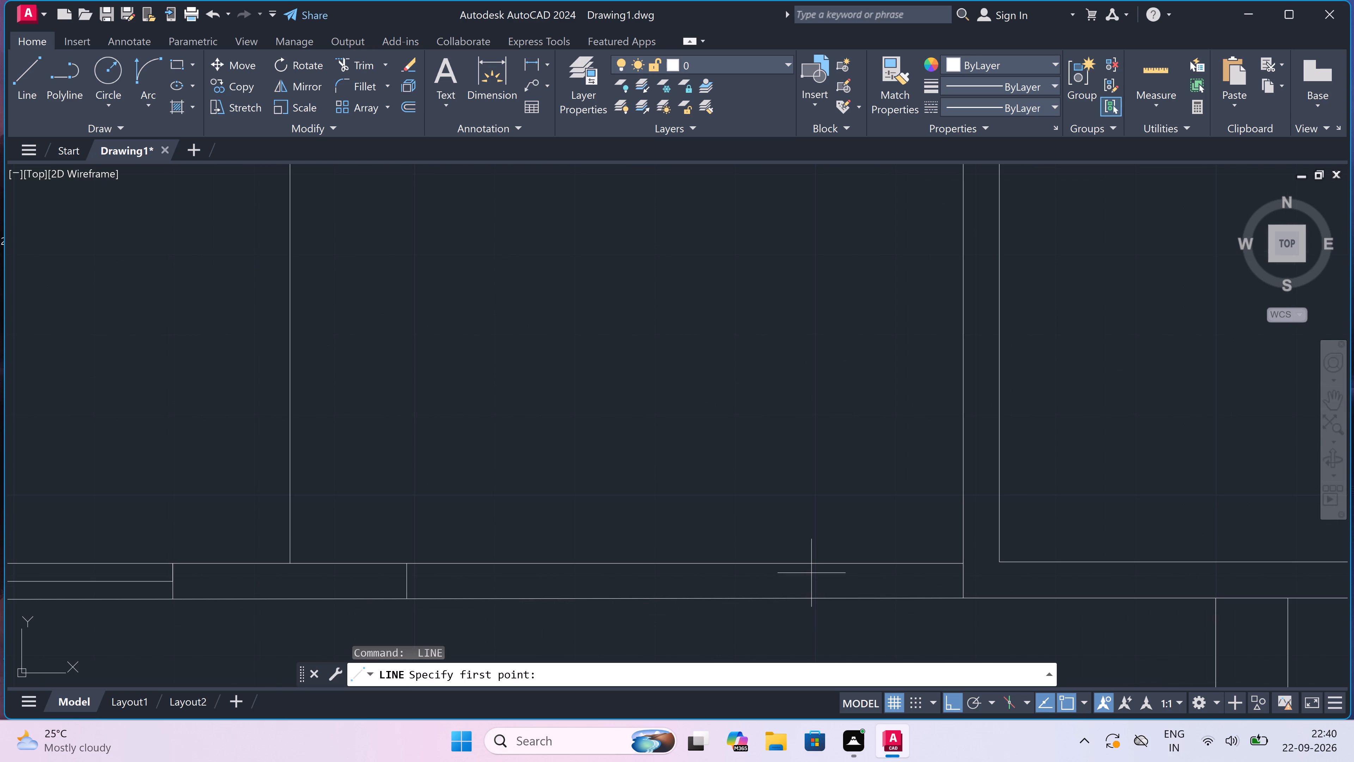
{"action": "left_click_drag", "start_coordinate": [411, 580], "coordinate": [417, 580]}
{"action": "type", "text": "2\""}
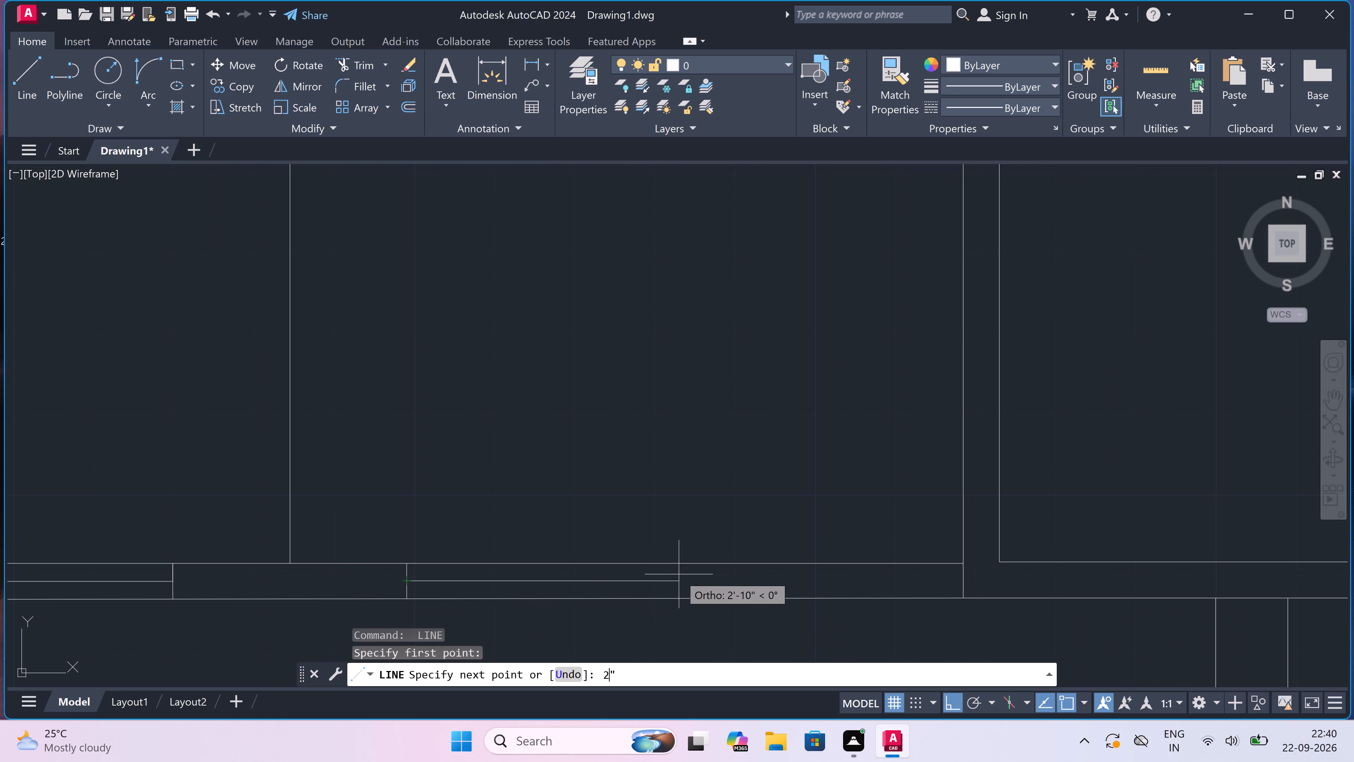
{"action": "key", "text": "space"}
{"action": "type", "text": "4'"}
{"action": "key", "text": "space"}
{"action": "key", "text": "Escape"}
{"action": "scroll", "coordinate": [658, 292], "scroll_direction": "down", "scroll_amount": 2}
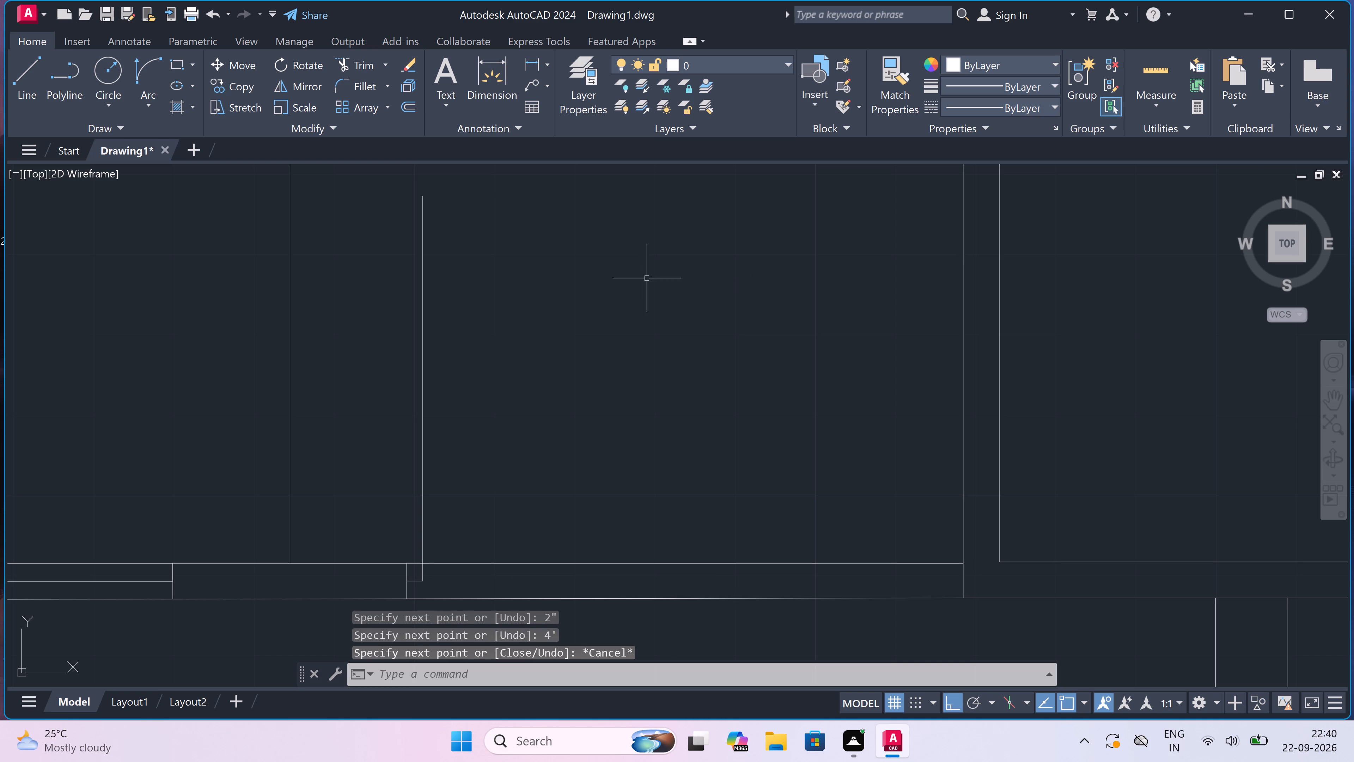
Draw the double door's right jamb line across the partition, then from its midpoint a 2" stub to the left and a 4' leaf line upward.
{"action": "scroll", "coordinate": [658, 292], "scroll_direction": "down", "scroll_amount": 1}
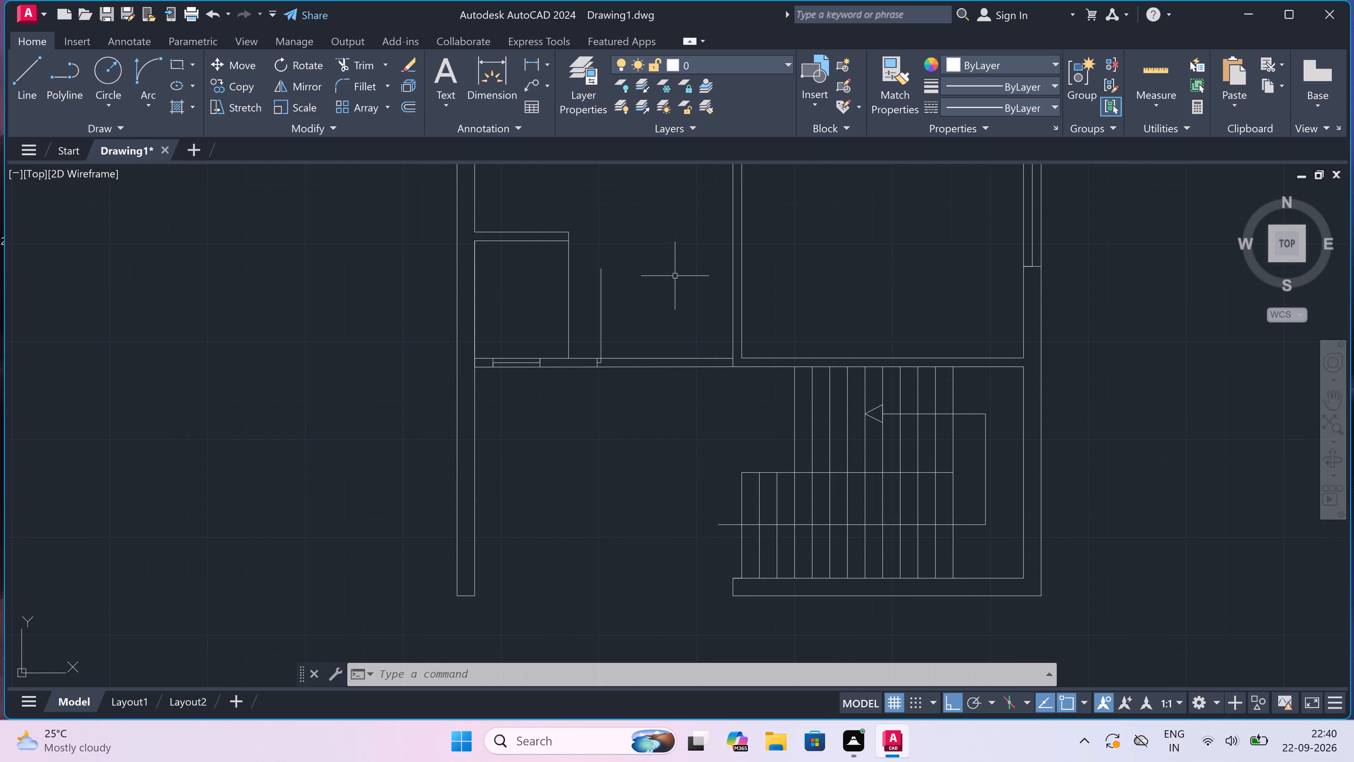
{"action": "scroll", "coordinate": [650, 268], "scroll_direction": "up", "scroll_amount": 2}
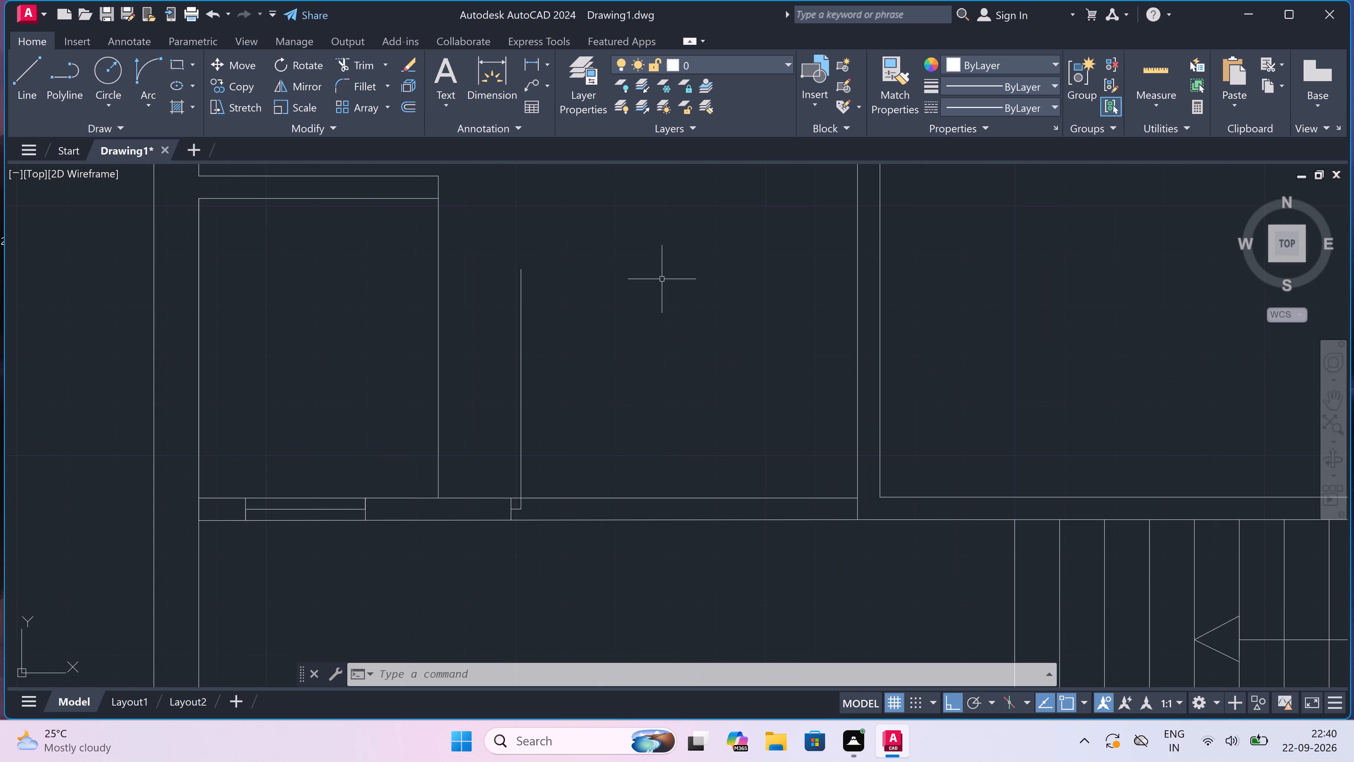
{"action": "key", "text": "space"}
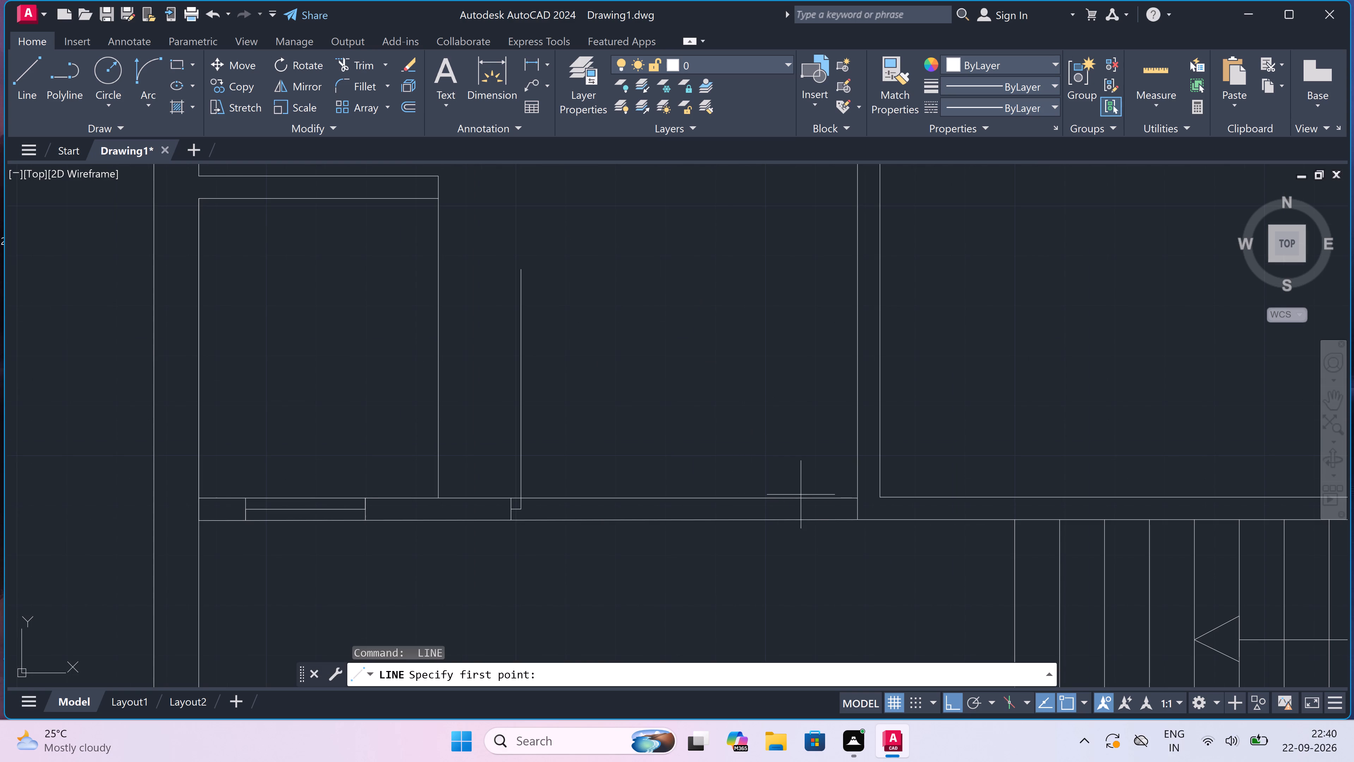
{"action": "left_click_drag", "start_coordinate": [794, 496], "coordinate": [797, 500]}
{"action": "left_click", "coordinate": [795, 520]}
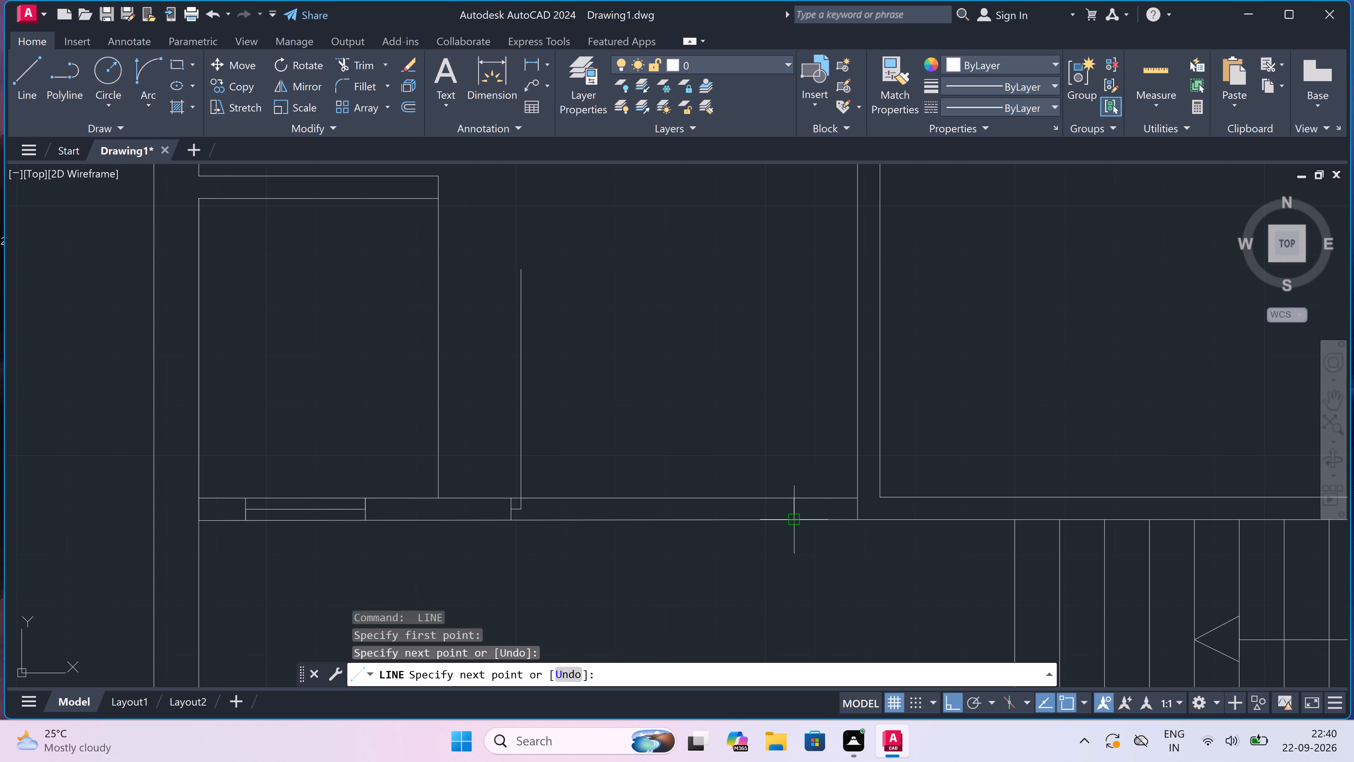
{"action": "left_click", "coordinate": [792, 507]}
{"action": "type", "text": "2\""}
{"action": "key", "text": "space"}
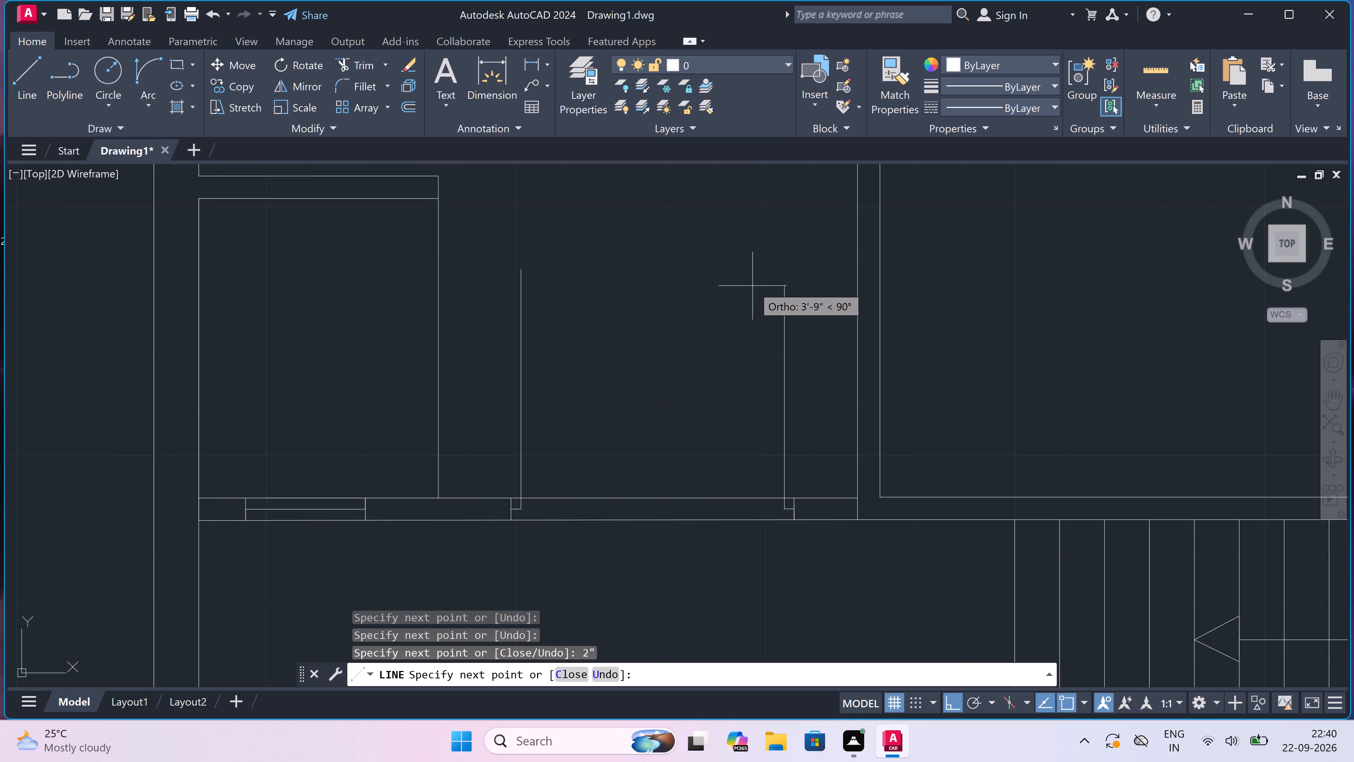
{"action": "type", "text": "4'"}
{"action": "key", "text": "space"}
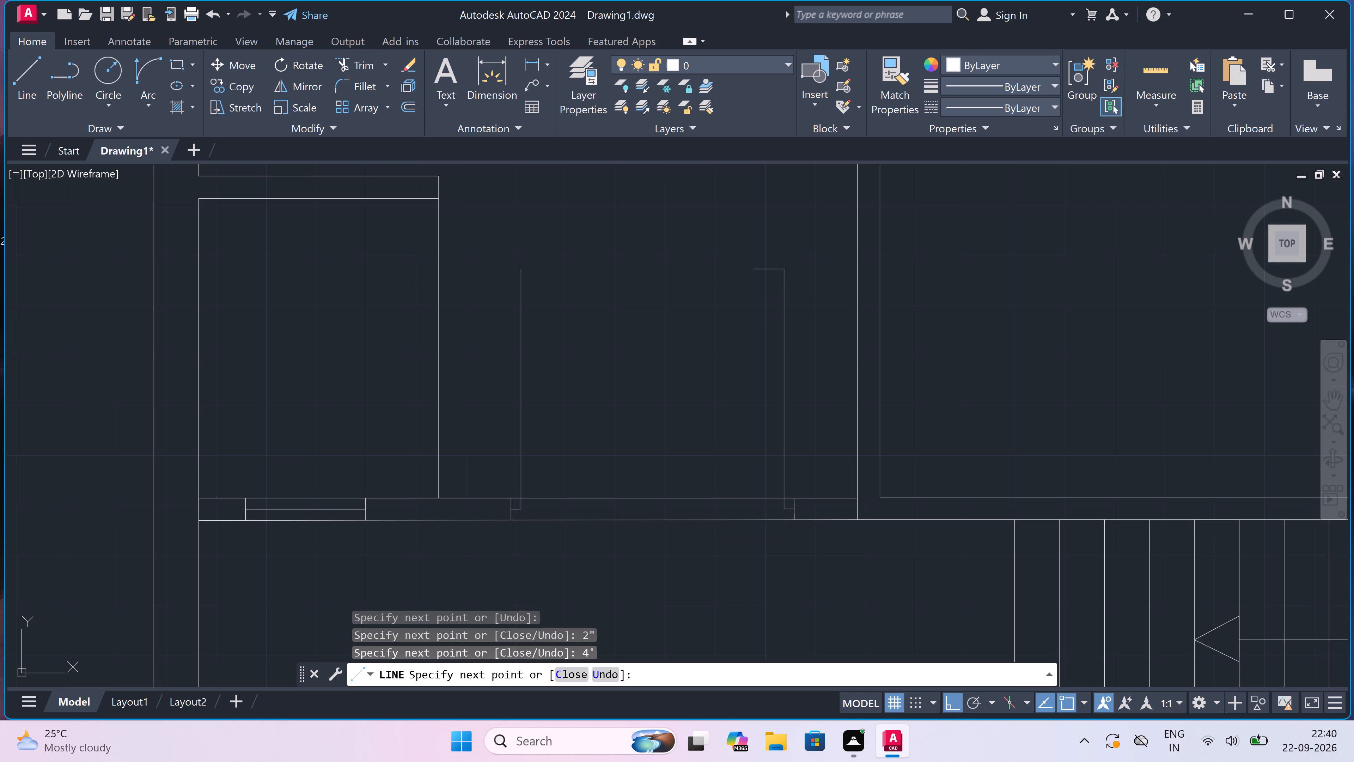
{"action": "key", "text": "Escape"}
Draw a short vertical helper line up from the partition's upper line at the middle of the double-door opening.
{"action": "key", "text": "space"}
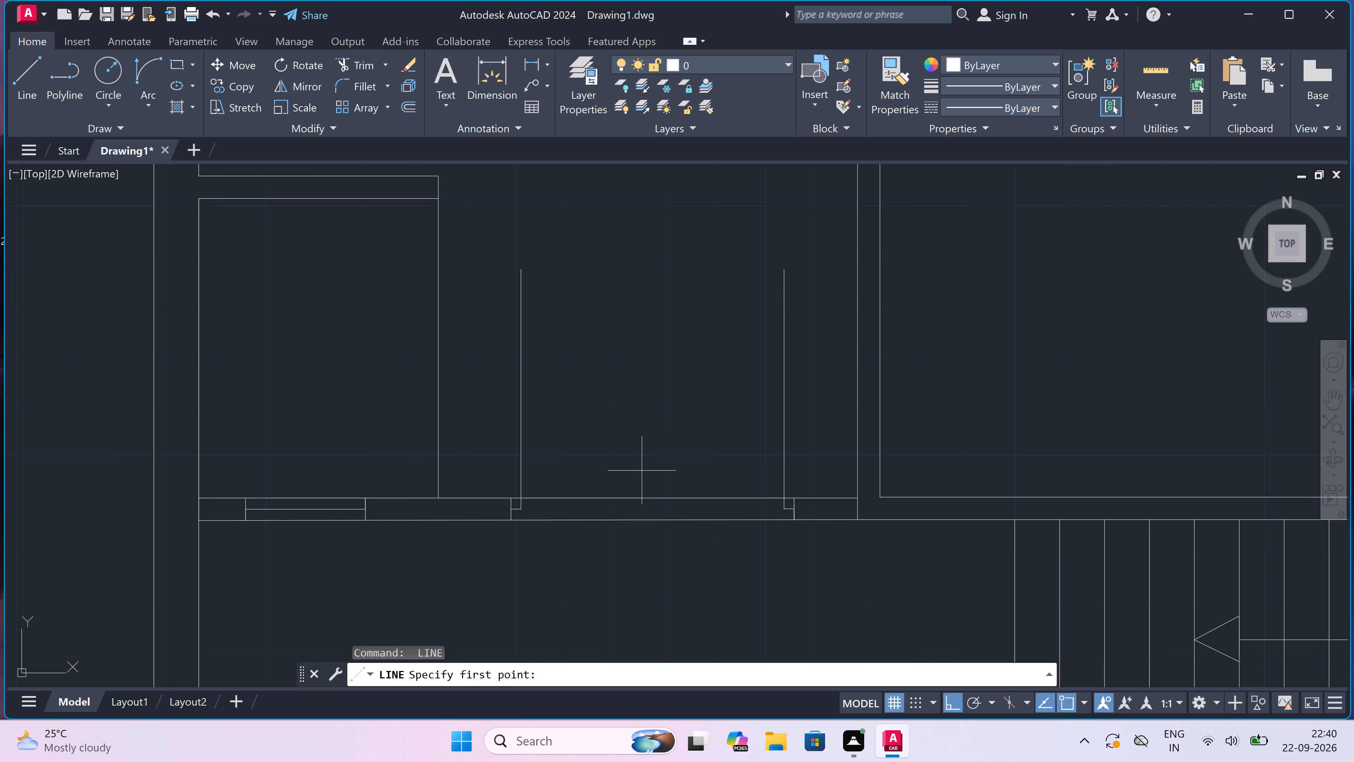
{"action": "left_click", "coordinate": [654, 498]}
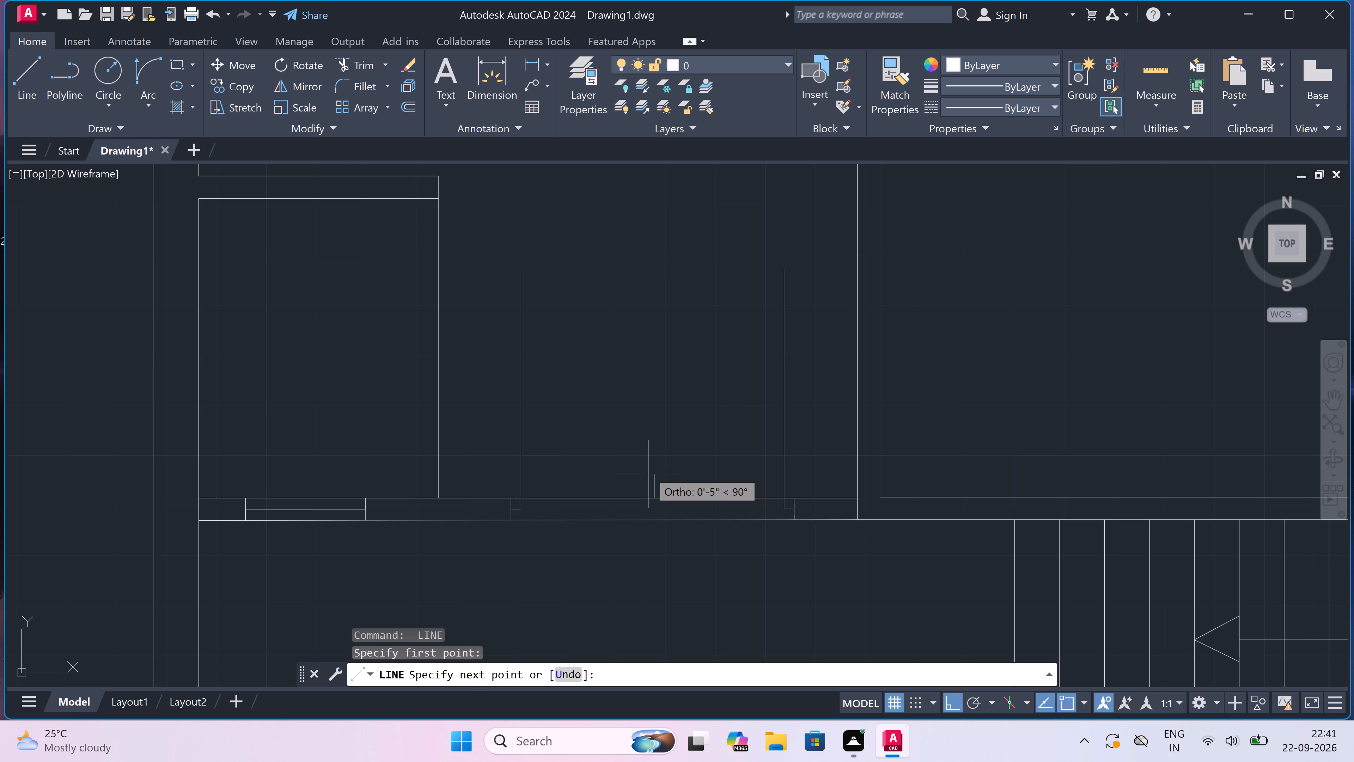
{"action": "left_click", "coordinate": [656, 465]}
{"action": "key", "text": "Escape"}
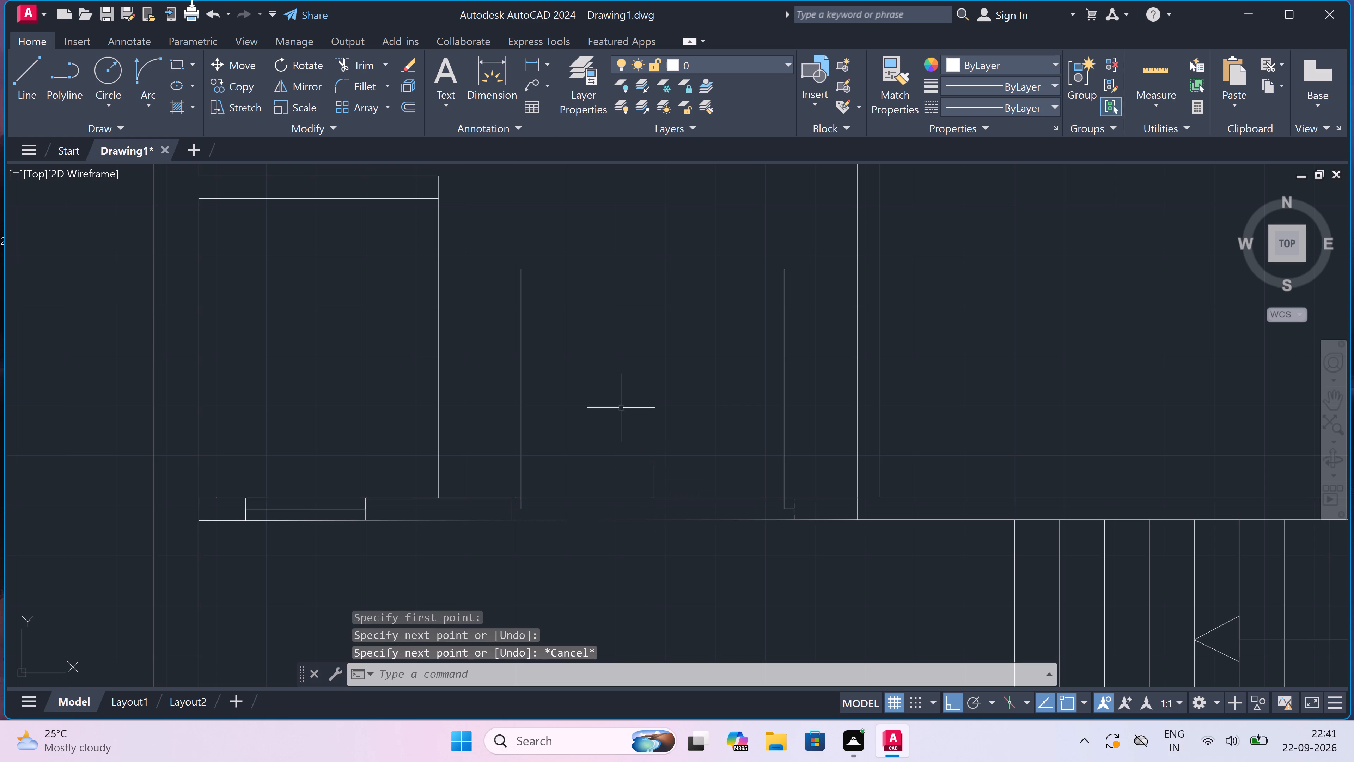
Draw swing arcs from the tops of both door leaves through the helper line's foot, extending the right leaf's arc below the partition.
{"action": "left_click", "coordinate": [146, 54]}
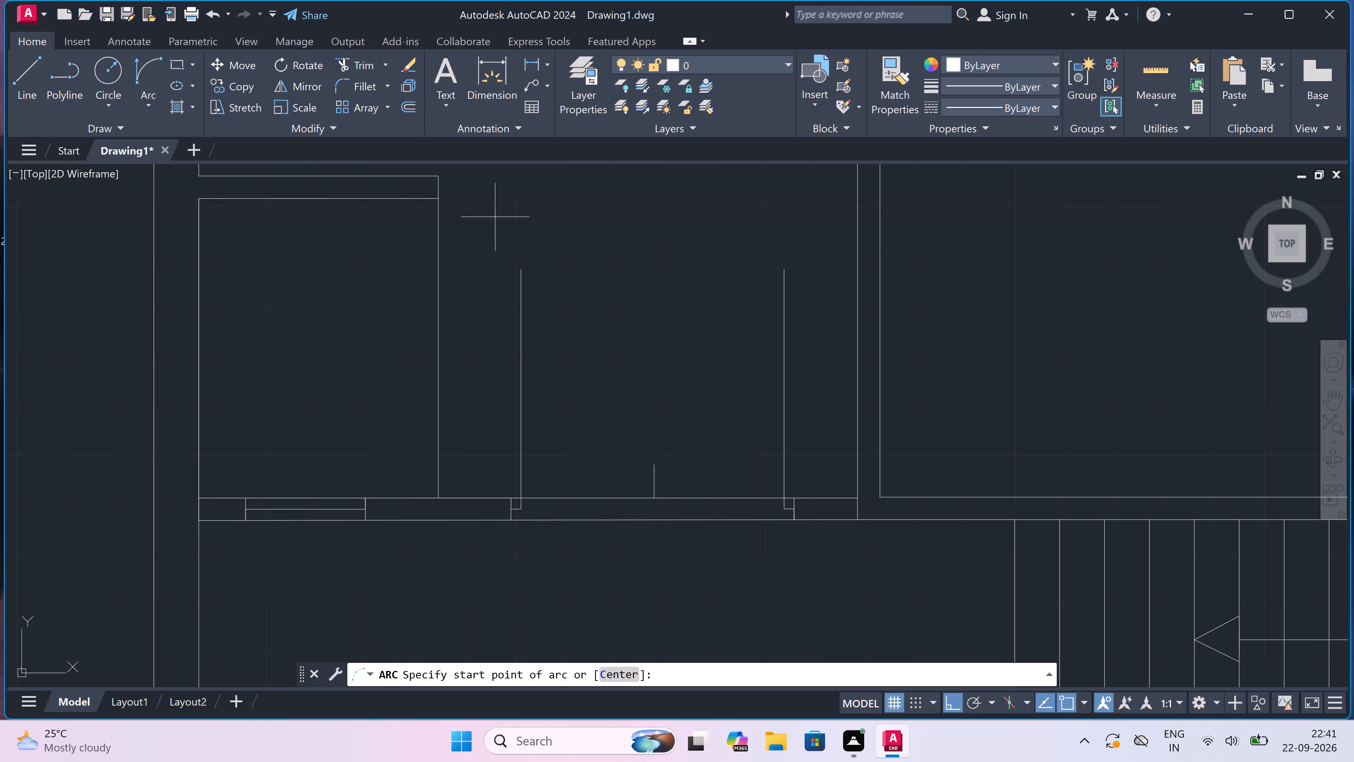
{"action": "left_click", "coordinate": [523, 264]}
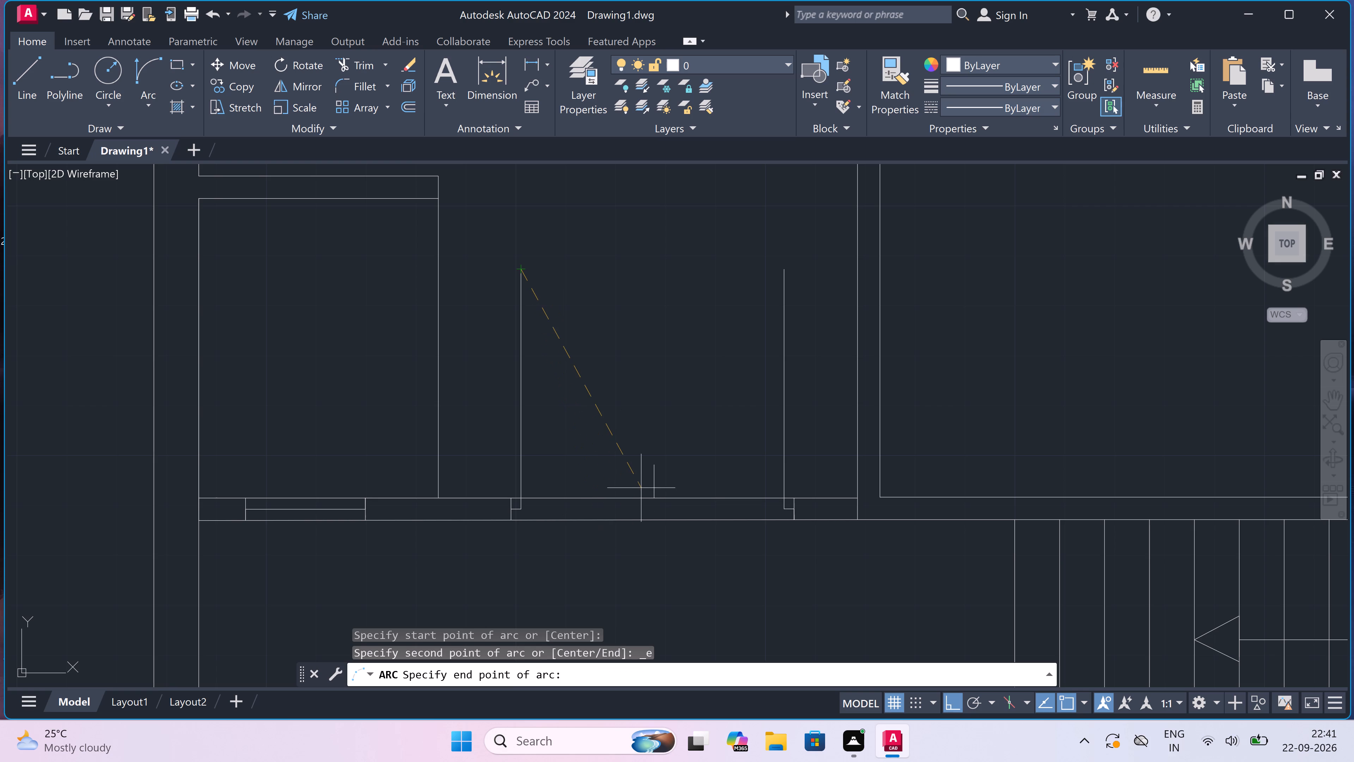
{"action": "left_click", "coordinate": [658, 496]}
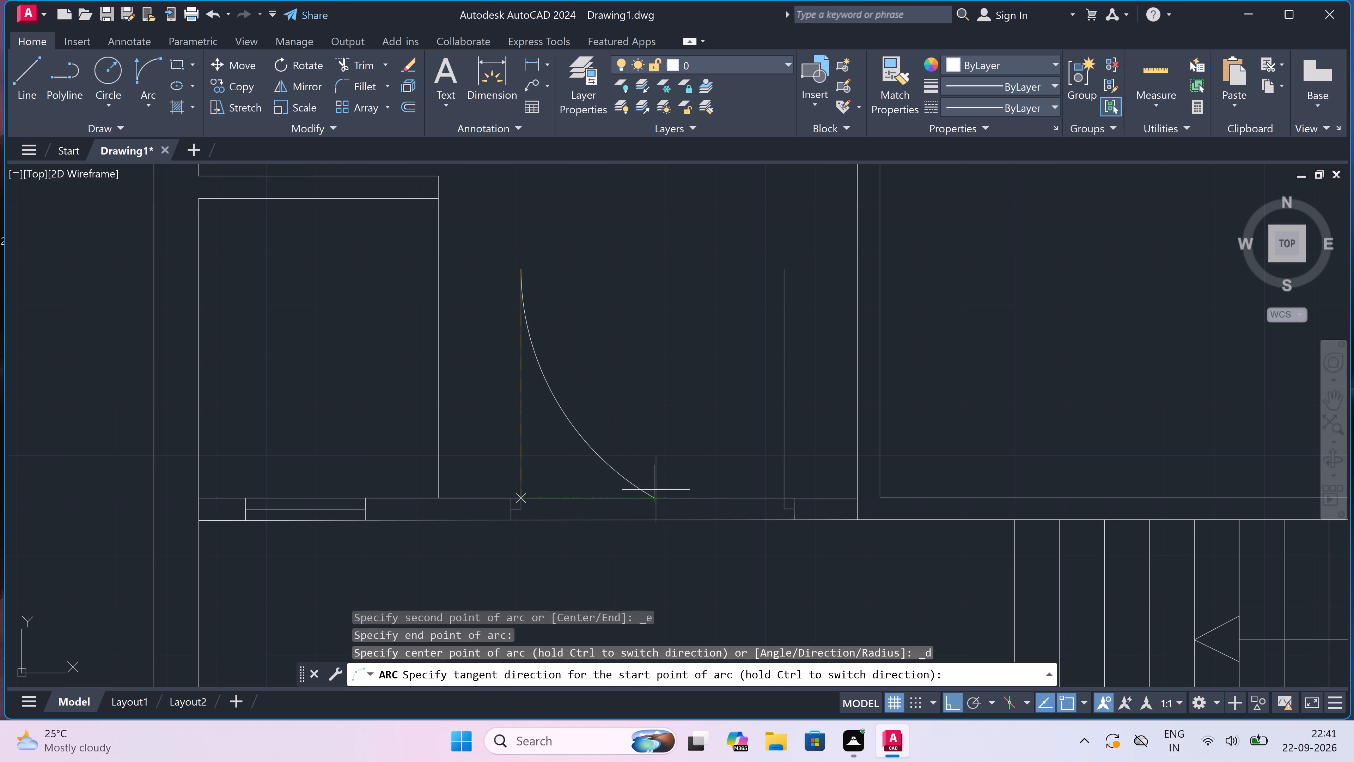
{"action": "left_click", "coordinate": [662, 303]}
{"action": "key", "text": "space"}
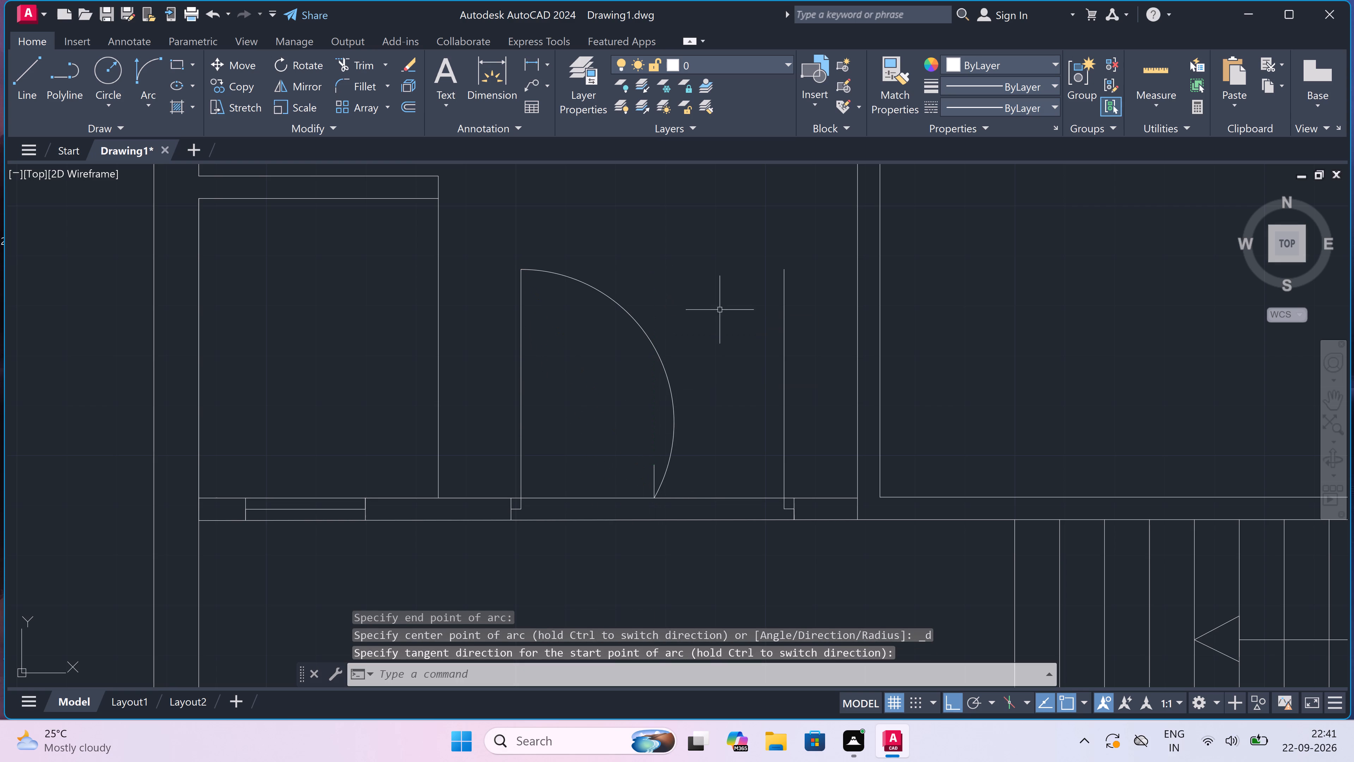
{"action": "left_click_drag", "start_coordinate": [779, 264], "coordinate": [777, 267]}
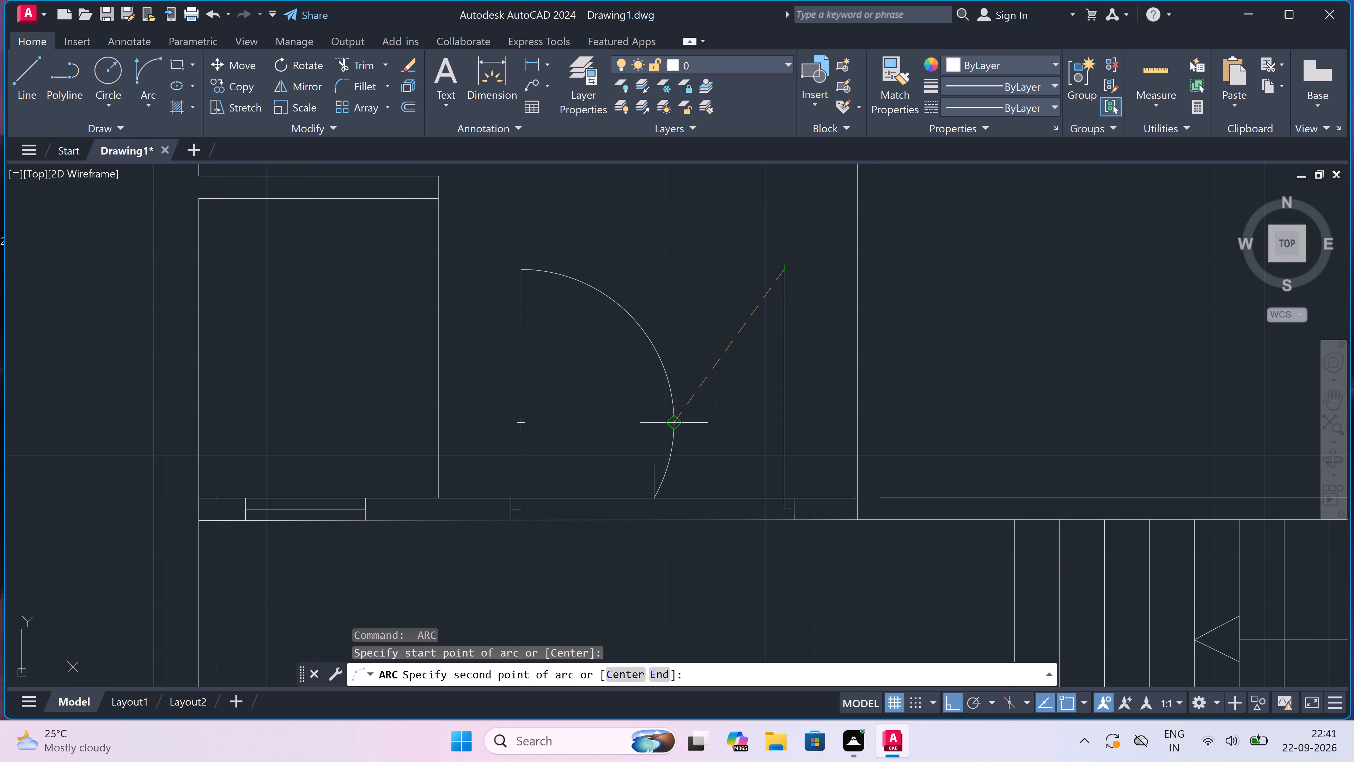
{"action": "left_click", "coordinate": [652, 496]}
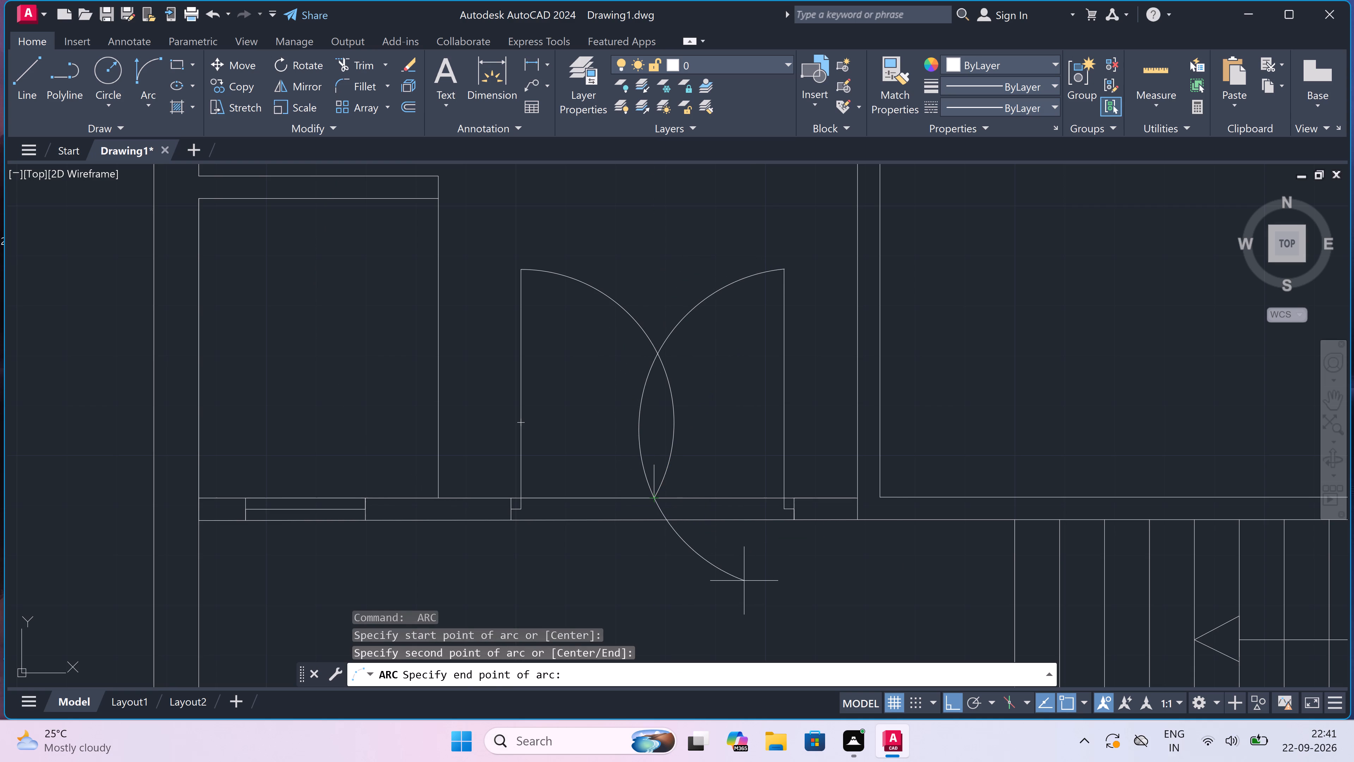
{"action": "double_click", "coordinate": [744, 575]}
Trim the arc tail below the partition, the partition lines in the opening's right half, and the overlapping arcs below their crossing.
{"action": "key", "text": "t"}
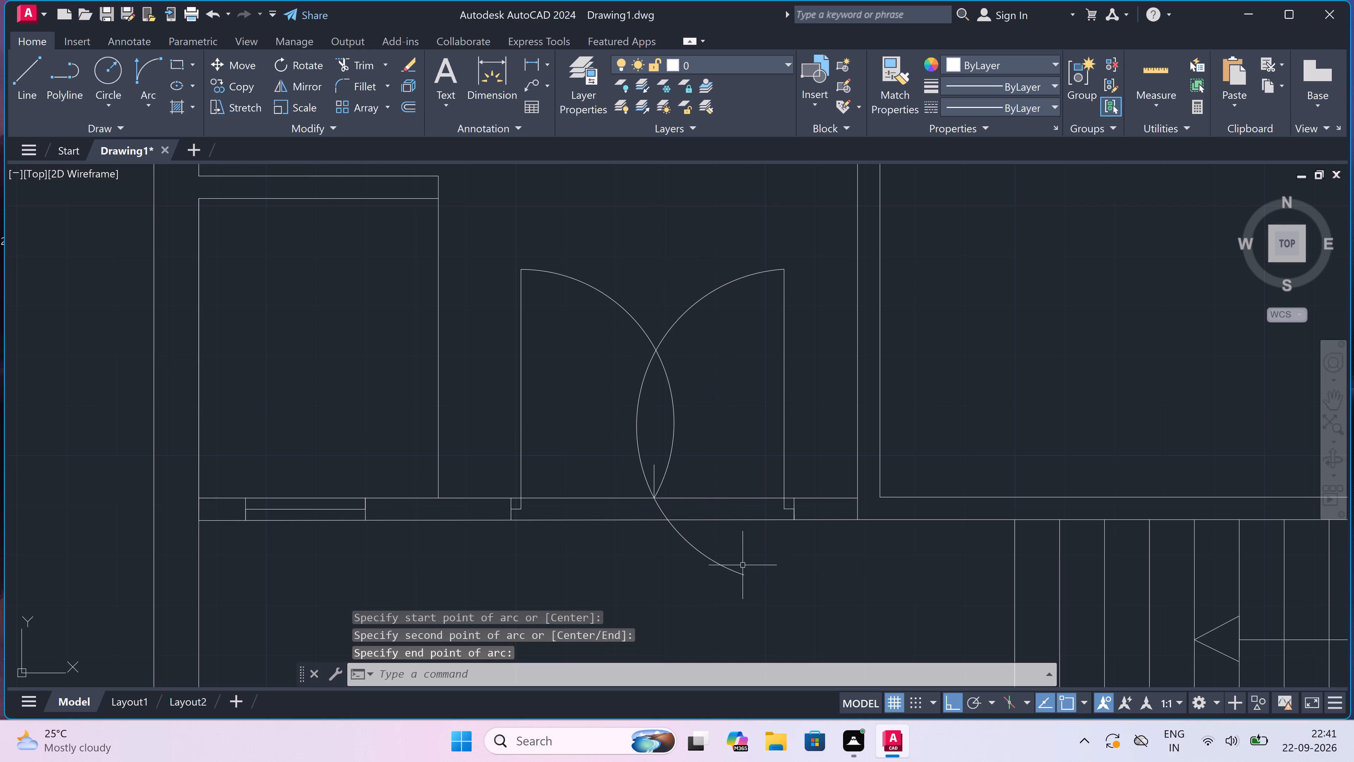
{"action": "key", "text": "r"}
{"action": "key", "text": "space"}
{"action": "left_click_drag", "start_coordinate": [683, 579], "coordinate": [687, 563]}
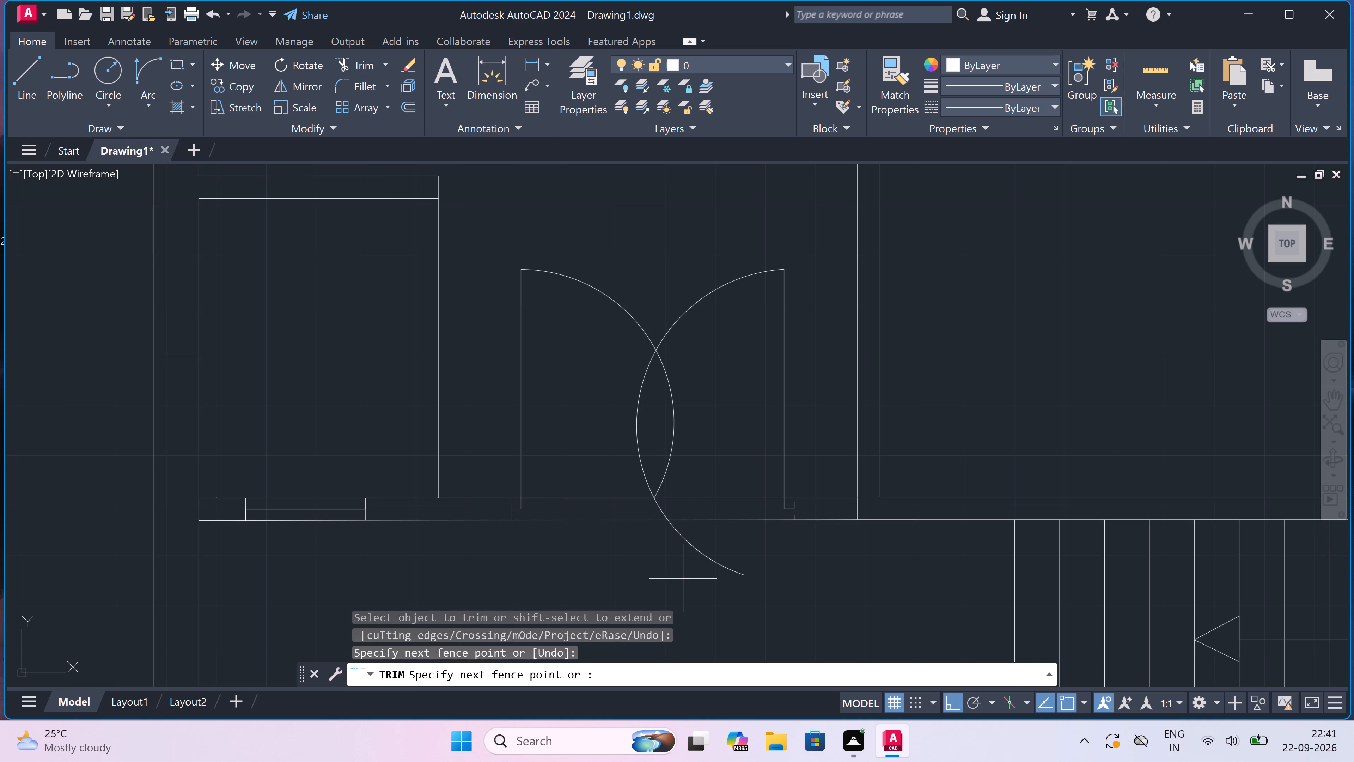
{"action": "double_click", "coordinate": [700, 466]}
{"action": "left_click_drag", "start_coordinate": [703, 451], "coordinate": [691, 442]}
{"action": "left_click_drag", "start_coordinate": [614, 395], "coordinate": [623, 393]}
{"action": "left_click", "coordinate": [661, 392]}
{"action": "double_click", "coordinate": [629, 384]}
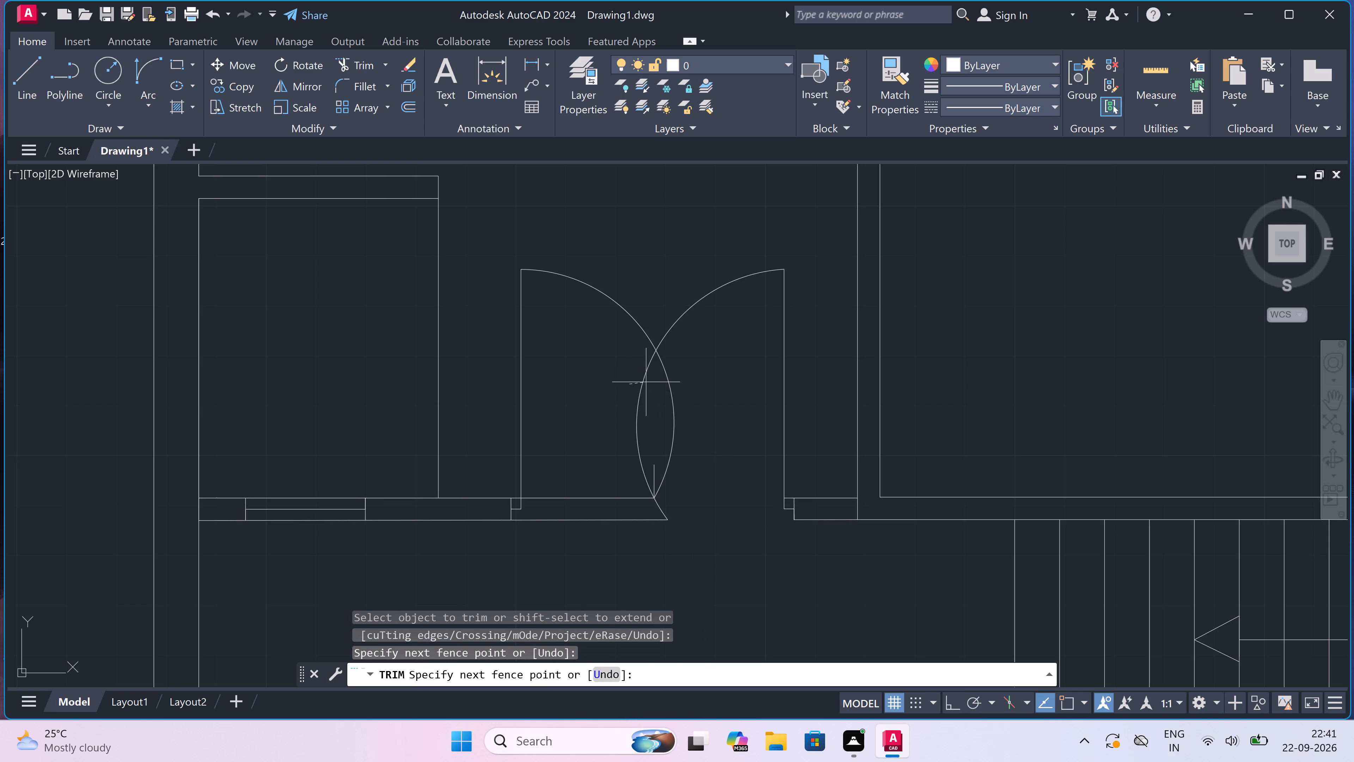
{"action": "left_click", "coordinate": [679, 377]}
{"action": "left_click", "coordinate": [654, 445]}
Trim both partition lines across the left half of the double-door opening.
{"action": "left_click_drag", "start_coordinate": [602, 552], "coordinate": [602, 549]}
{"action": "left_click", "coordinate": [604, 492]}
{"action": "type", "text": "tr"}
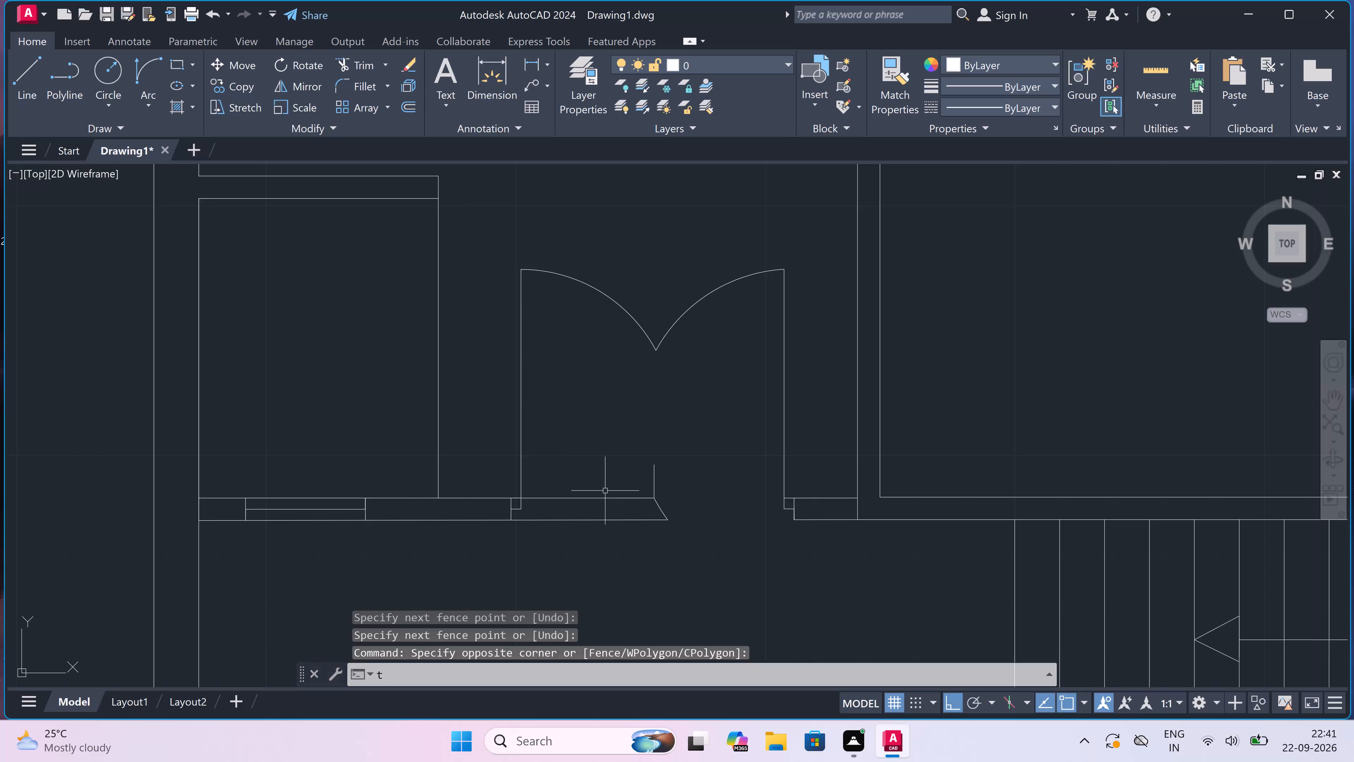
{"action": "key", "text": "space"}
{"action": "left_click", "coordinate": [601, 462]}
{"action": "left_click_drag", "start_coordinate": [600, 538], "coordinate": [599, 538]}
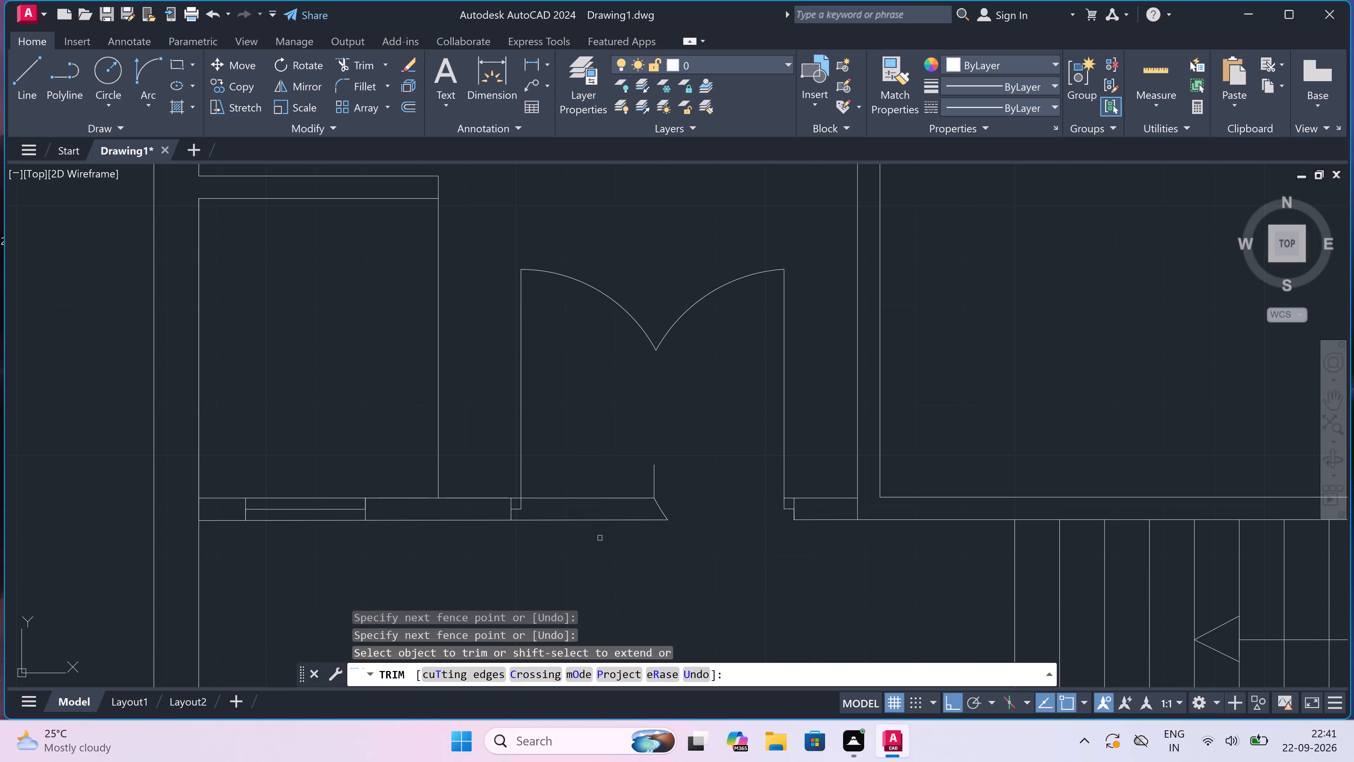
{"action": "left_click_drag", "start_coordinate": [599, 538], "coordinate": [599, 532]}
{"action": "double_click", "coordinate": [599, 489]}
Trim away the leftover arc piece and the vertical helper line in the middle of the door opening.
{"action": "scroll", "coordinate": [636, 510], "scroll_direction": "up", "scroll_amount": 3}
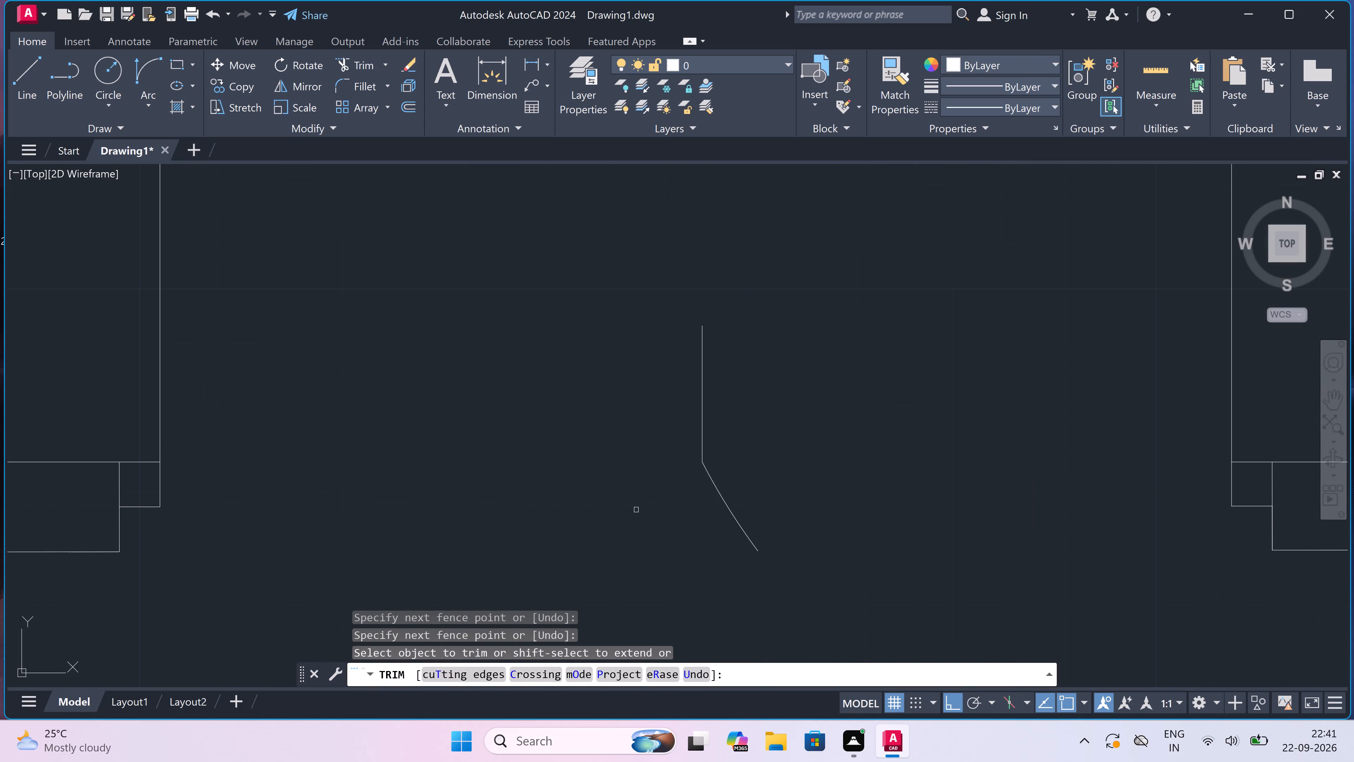
{"action": "left_click_drag", "start_coordinate": [637, 509], "coordinate": [648, 505]}
{"action": "left_click", "coordinate": [734, 490]}
{"action": "left_click_drag", "start_coordinate": [747, 430], "coordinate": [744, 427]}
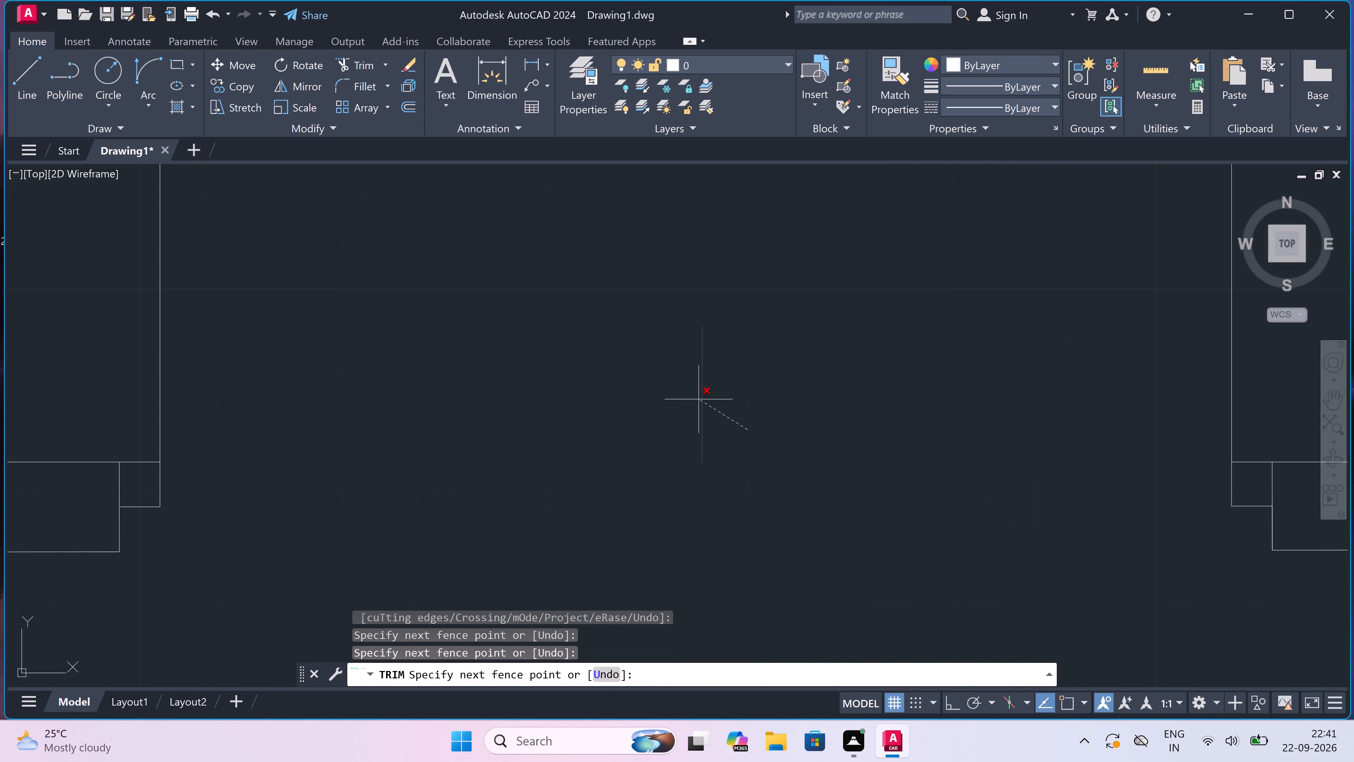
{"action": "left_click", "coordinate": [699, 399]}
{"action": "key", "text": "Escape"}
Trim the vertical wall line that crosses the horizontal partition just right of the double door.
{"action": "scroll", "coordinate": [654, 381], "scroll_direction": "down", "scroll_amount": 7}
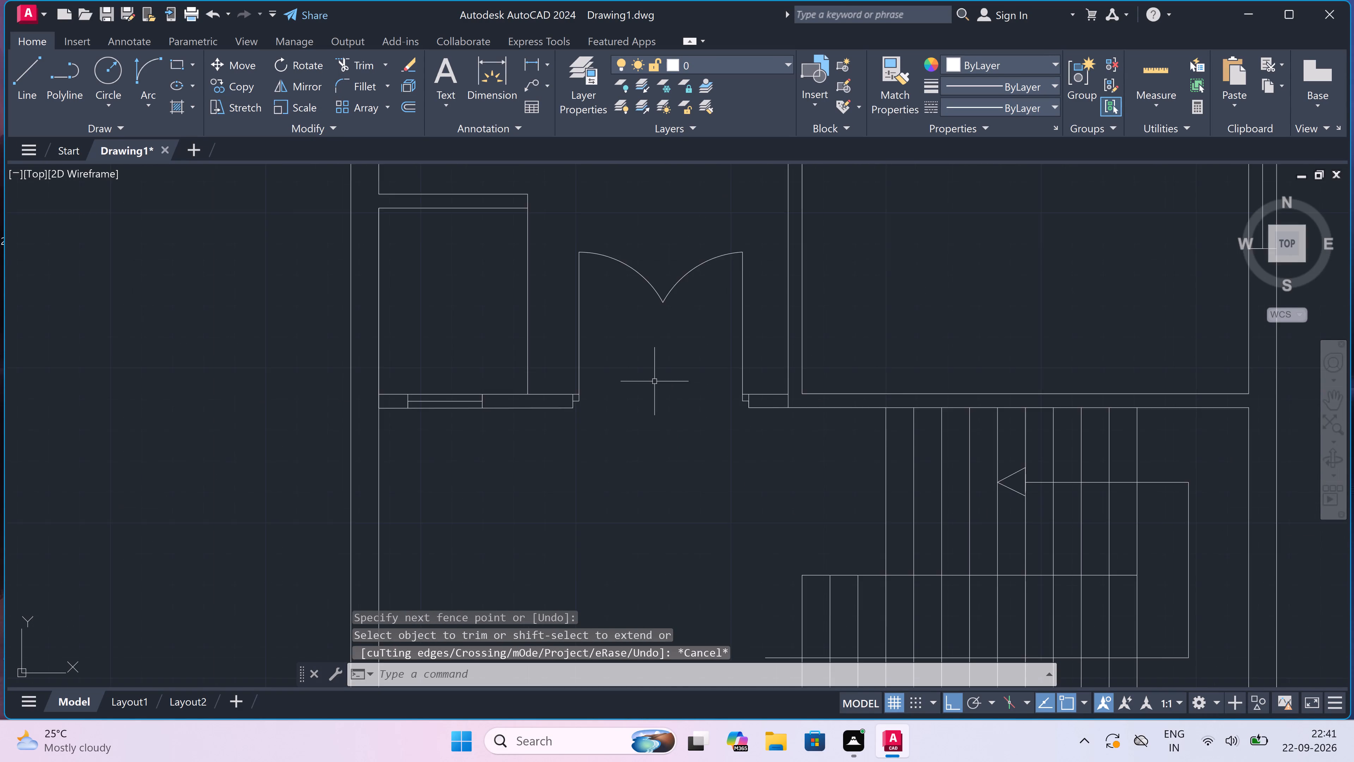
{"action": "scroll", "coordinate": [672, 391], "scroll_direction": "up", "scroll_amount": 3}
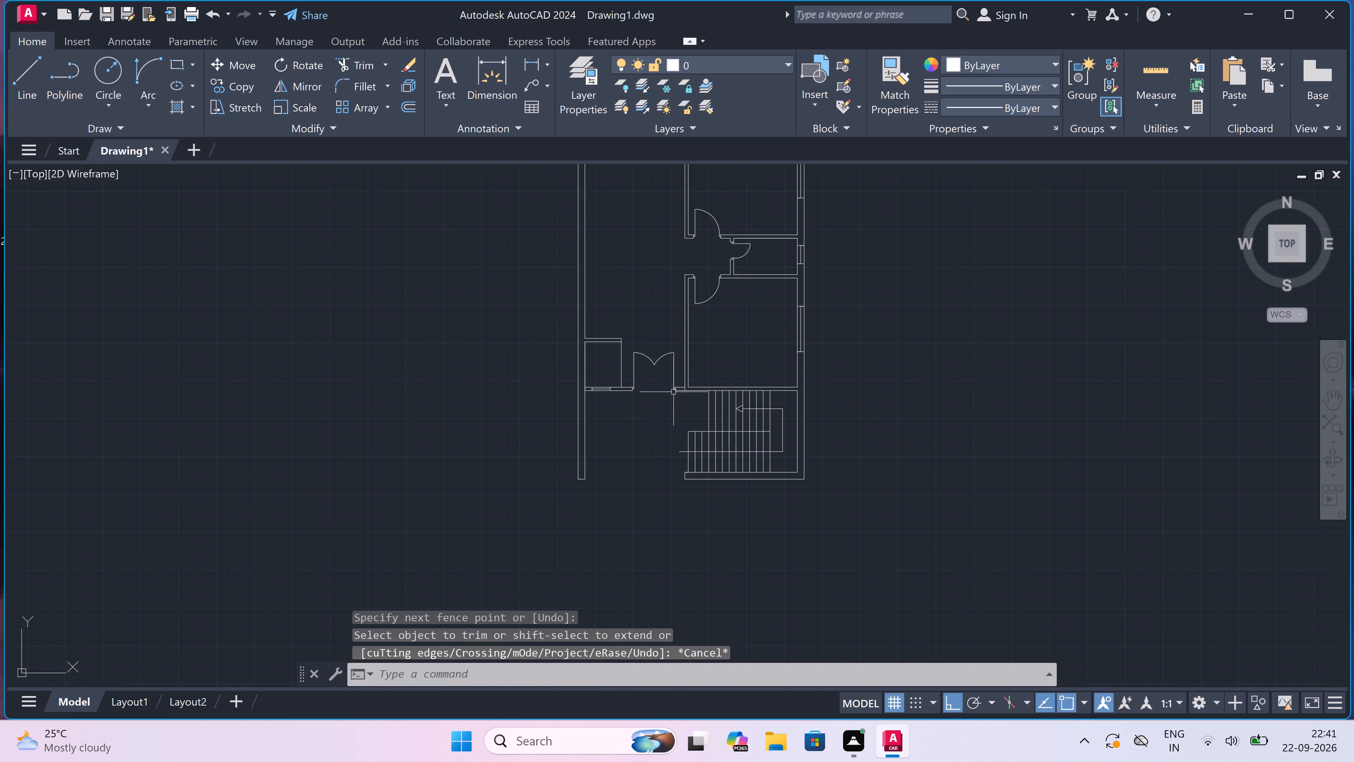
{"action": "scroll", "coordinate": [724, 372], "scroll_direction": "up", "scroll_amount": 3}
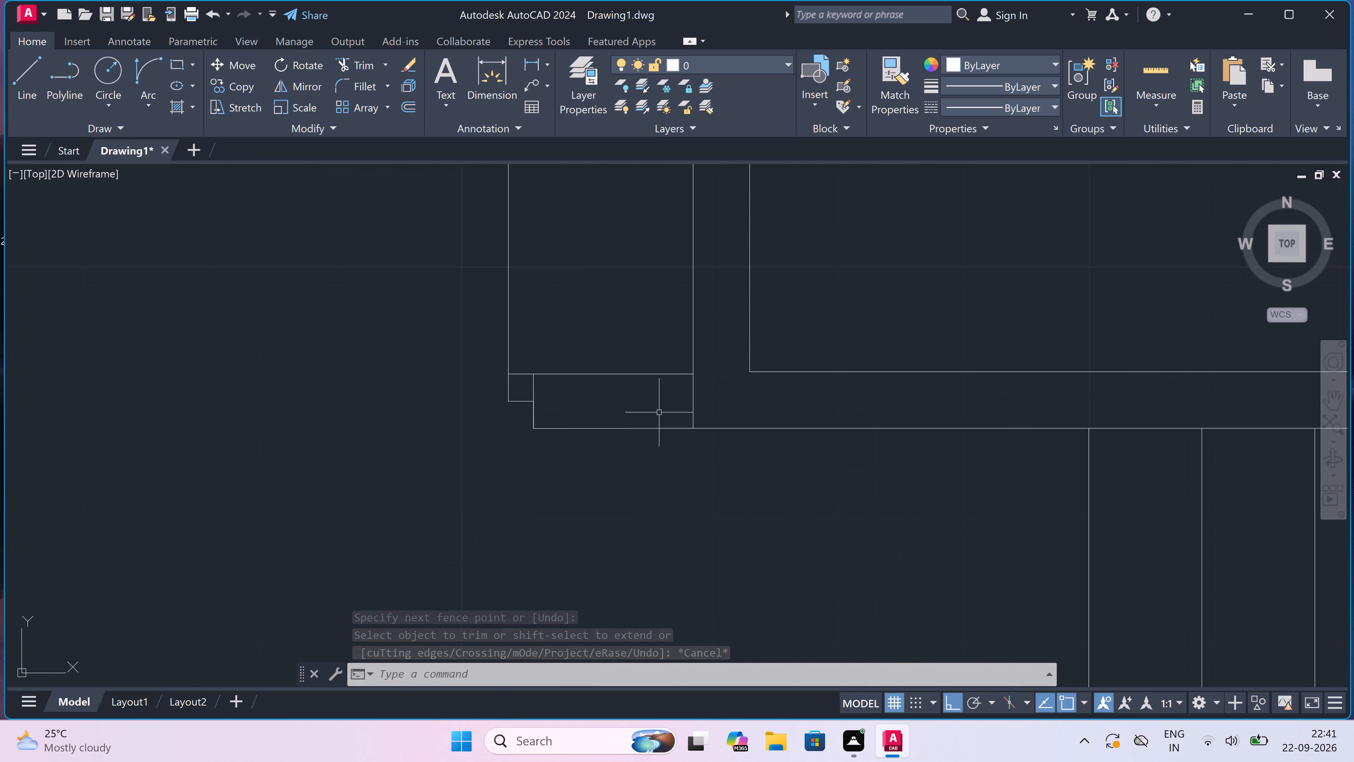
{"action": "key", "text": "space"}
{"action": "left_click_drag", "start_coordinate": [659, 412], "coordinate": [667, 410]}
{"action": "left_click", "coordinate": [712, 411]}
Trim the left outer wall's inner line where the horizontal partition with the 2' window meets it.
{"action": "scroll", "coordinate": [712, 410], "scroll_direction": "down", "scroll_amount": 7}
{"action": "scroll", "coordinate": [635, 416], "scroll_direction": "up", "scroll_amount": 1}
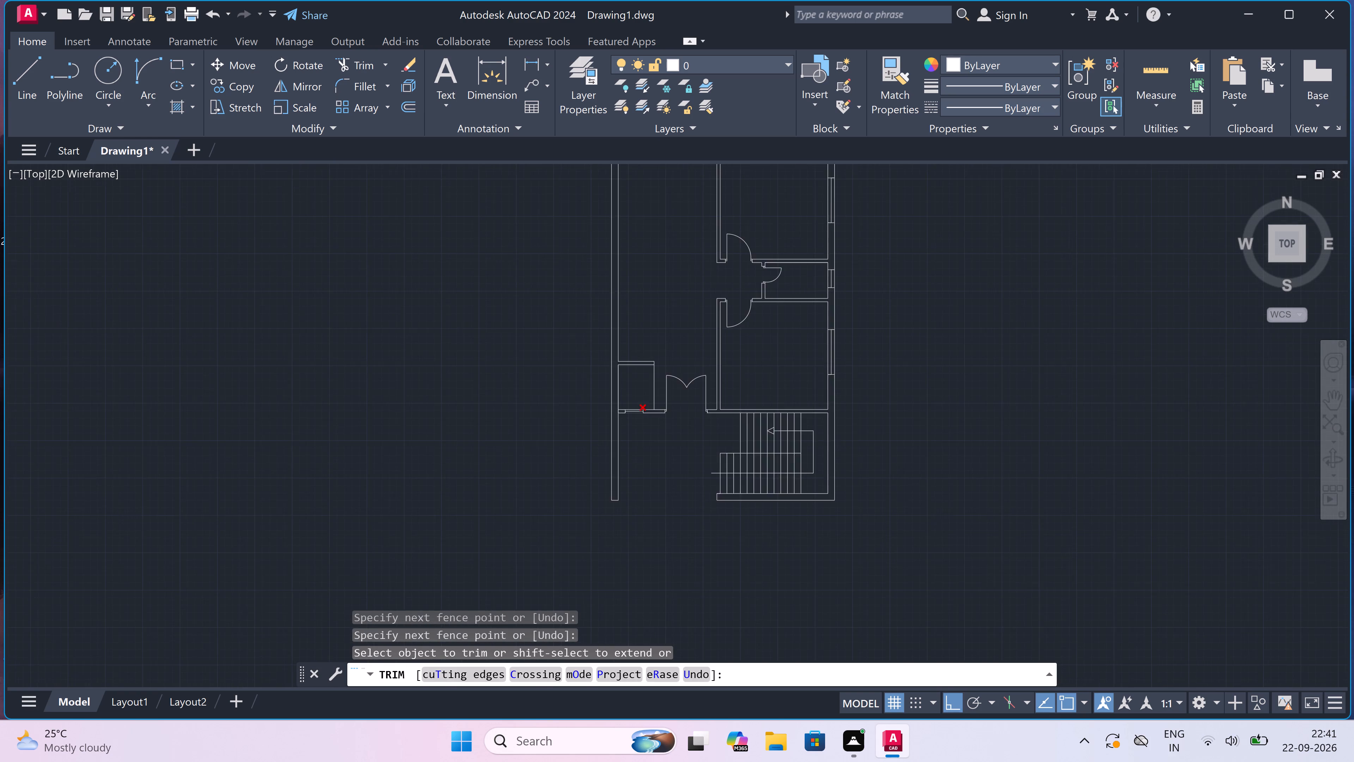
{"action": "scroll", "coordinate": [635, 416], "scroll_direction": "up", "scroll_amount": 1}
{"action": "scroll", "coordinate": [599, 406], "scroll_direction": "up", "scroll_amount": 4}
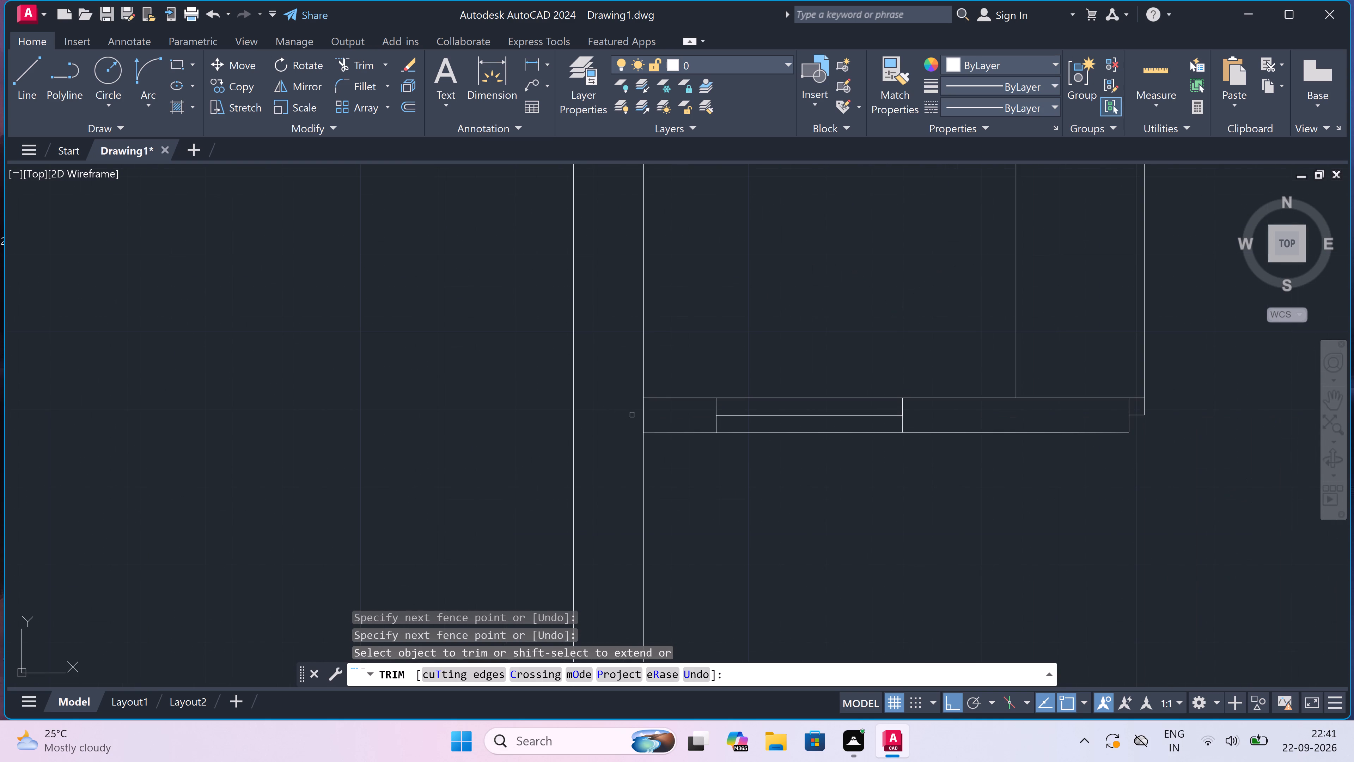
{"action": "scroll", "coordinate": [638, 412], "scroll_direction": "up", "scroll_amount": 1}
{"action": "left_click_drag", "start_coordinate": [669, 409], "coordinate": [663, 412]}
{"action": "left_click", "coordinate": [609, 422]}
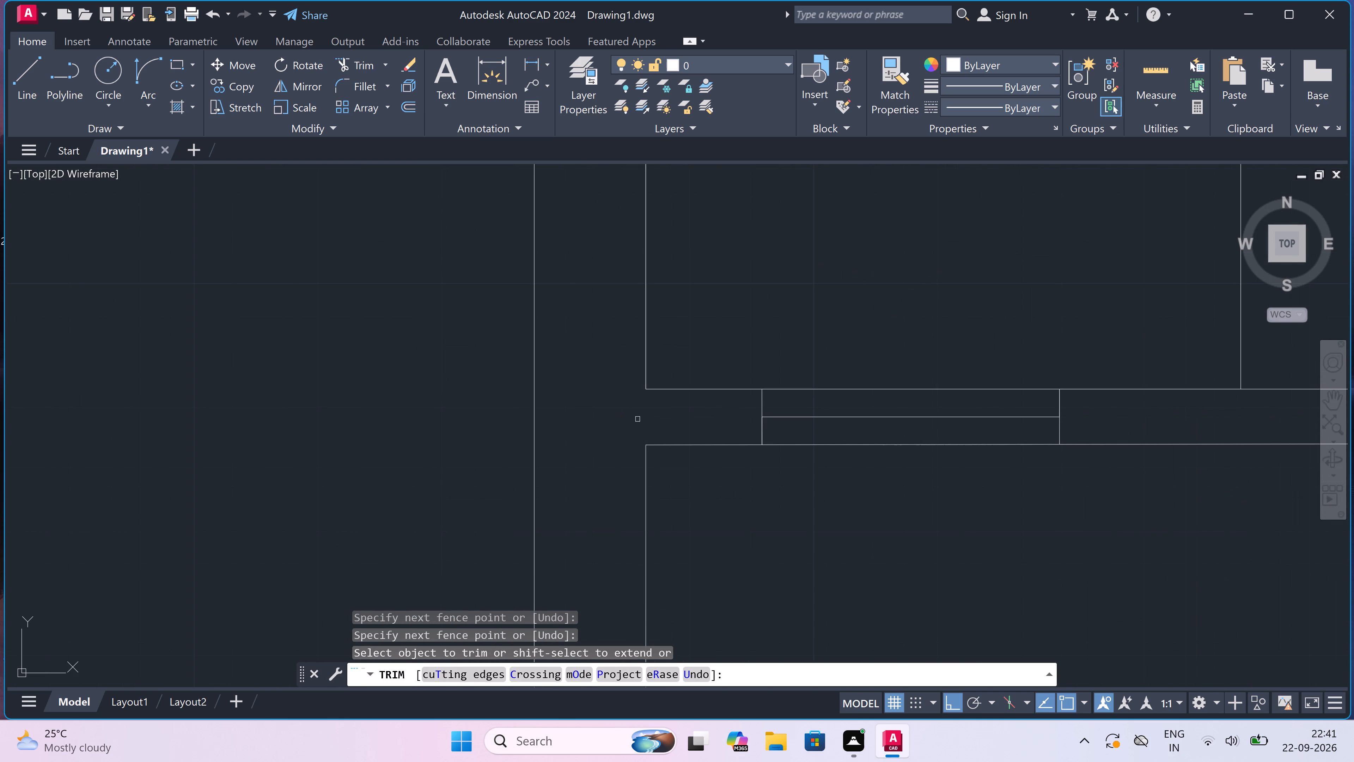
{"action": "scroll", "coordinate": [609, 422], "scroll_direction": "down", "scroll_amount": 7}
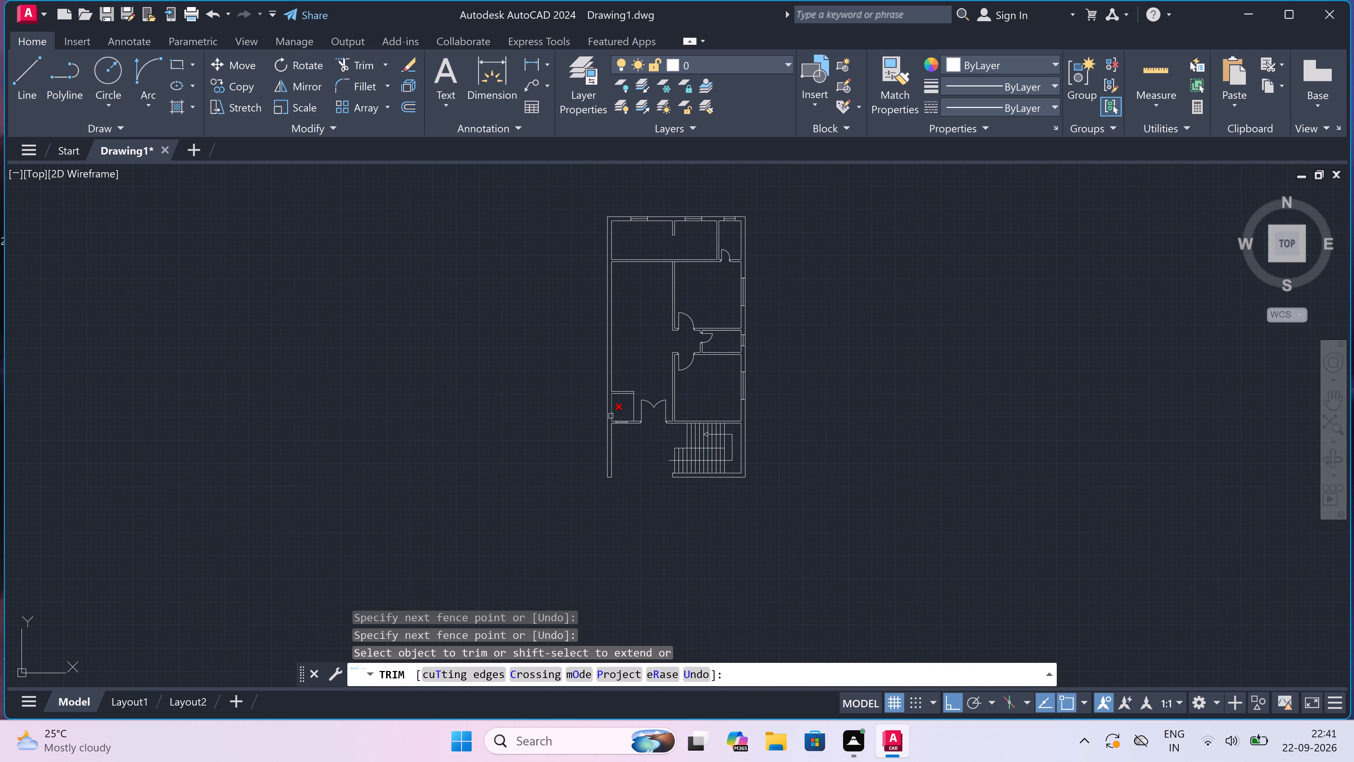
{"action": "scroll", "coordinate": [592, 339], "scroll_direction": "down", "scroll_amount": 2}
{"action": "scroll", "coordinate": [590, 334], "scroll_direction": "up", "scroll_amount": 3}
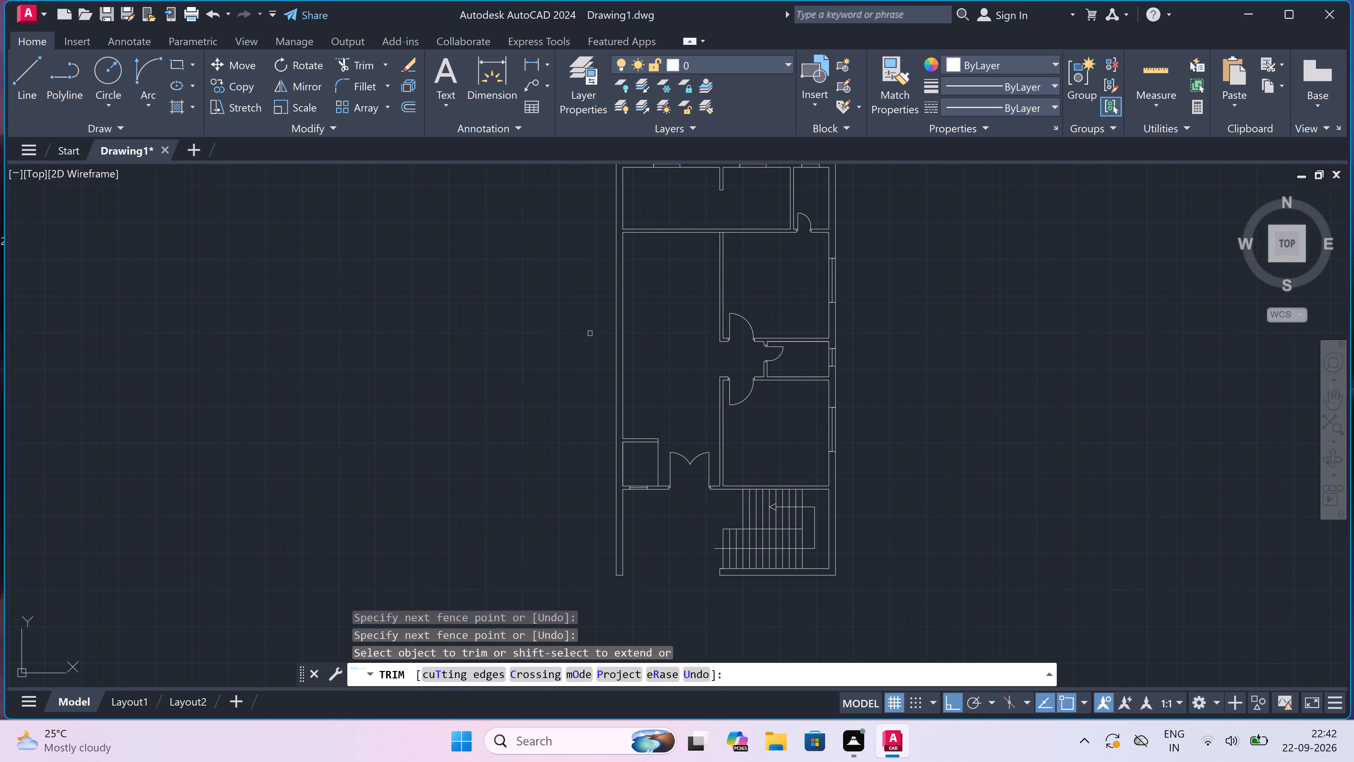
{"action": "key", "text": "Escape"}
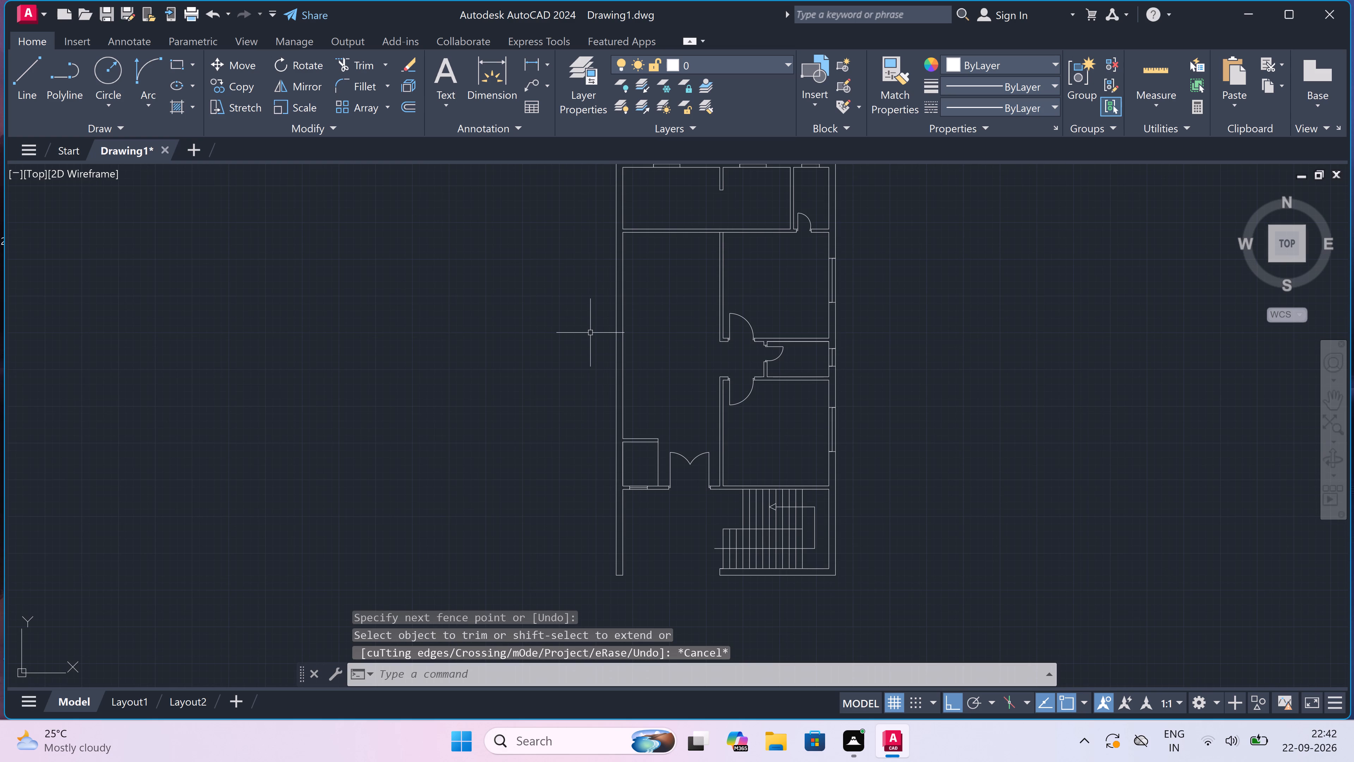
Draw a 5' window in the left outer wall of the large hall, with a centre line and end lines across the wall.
{"action": "type", "text": "l"}
{"action": "key", "text": "space"}
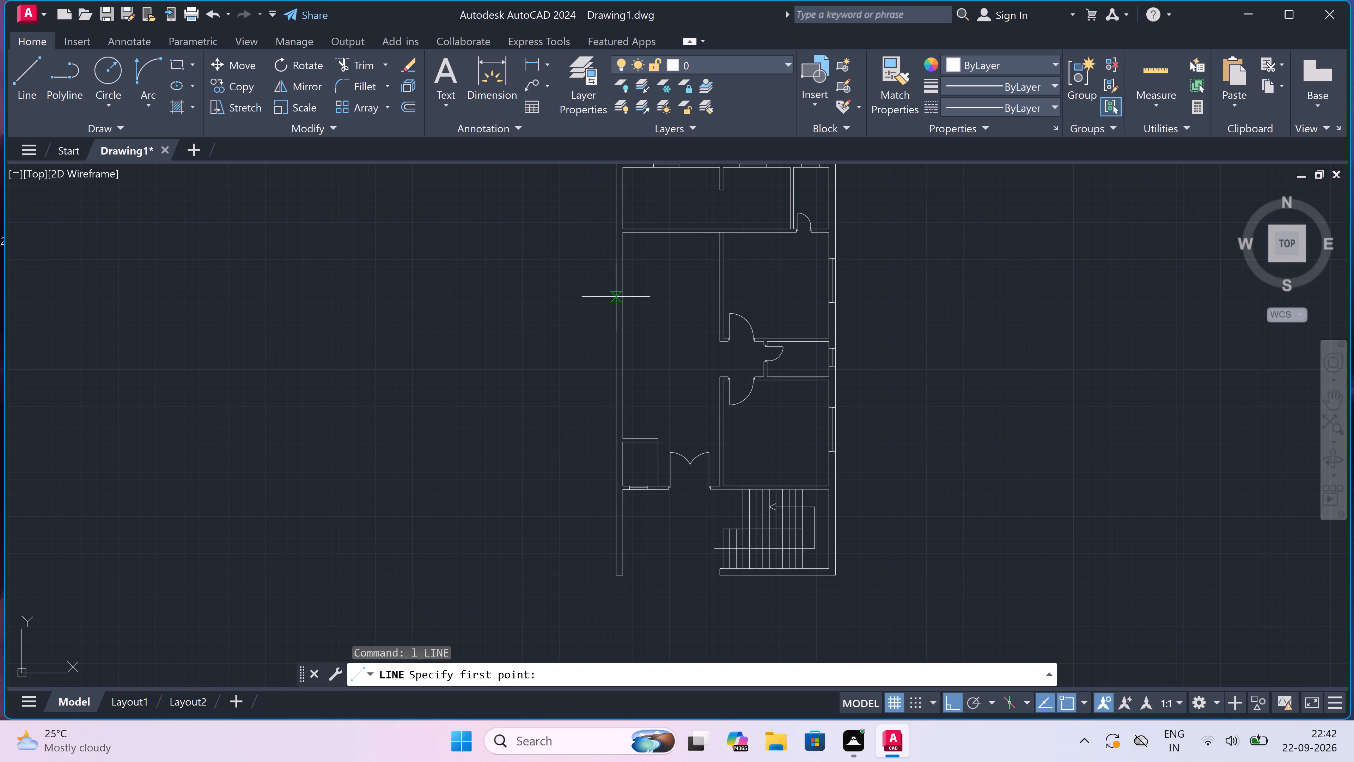
{"action": "scroll", "coordinate": [616, 297], "scroll_direction": "up", "scroll_amount": 1}
{"action": "left_click_drag", "start_coordinate": [616, 297], "coordinate": [622, 302]}
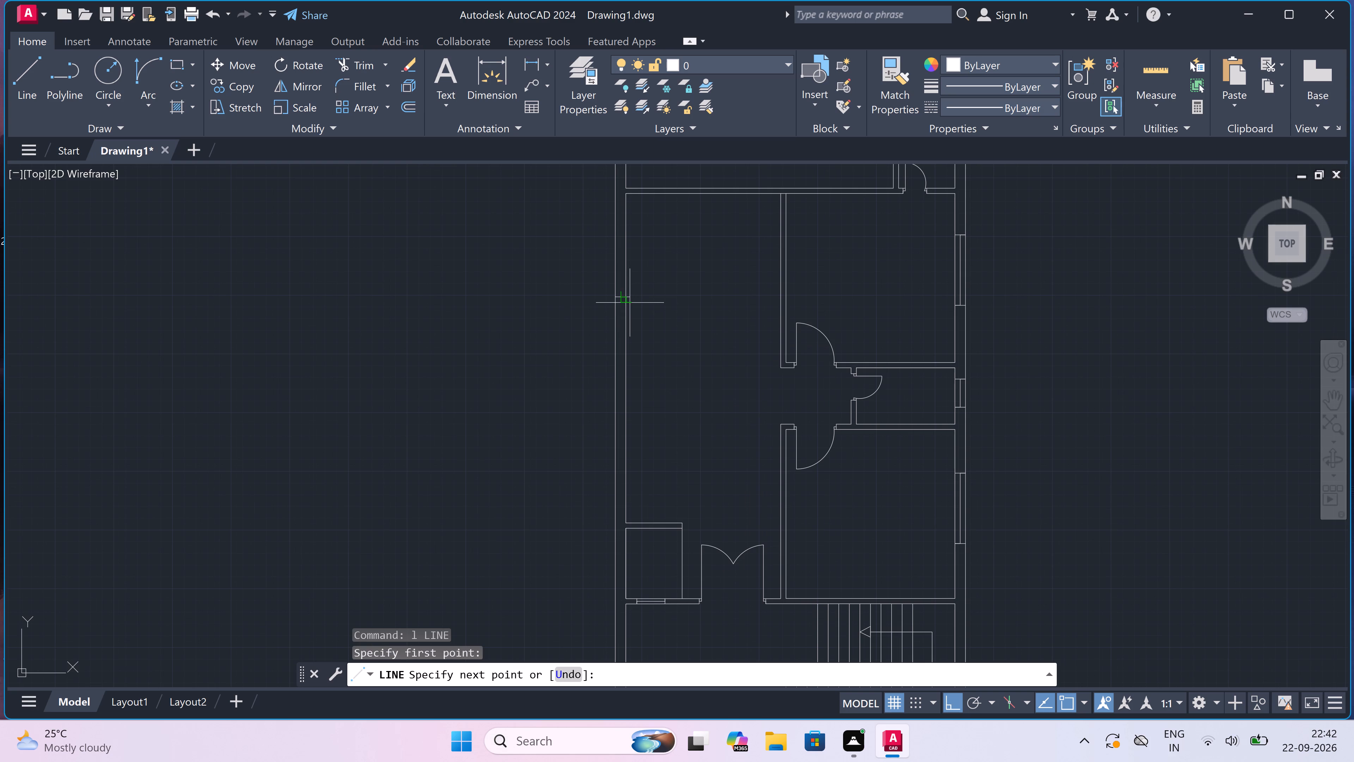
{"action": "left_click", "coordinate": [629, 301]}
{"action": "scroll", "coordinate": [622, 301], "scroll_direction": "up", "scroll_amount": 3}
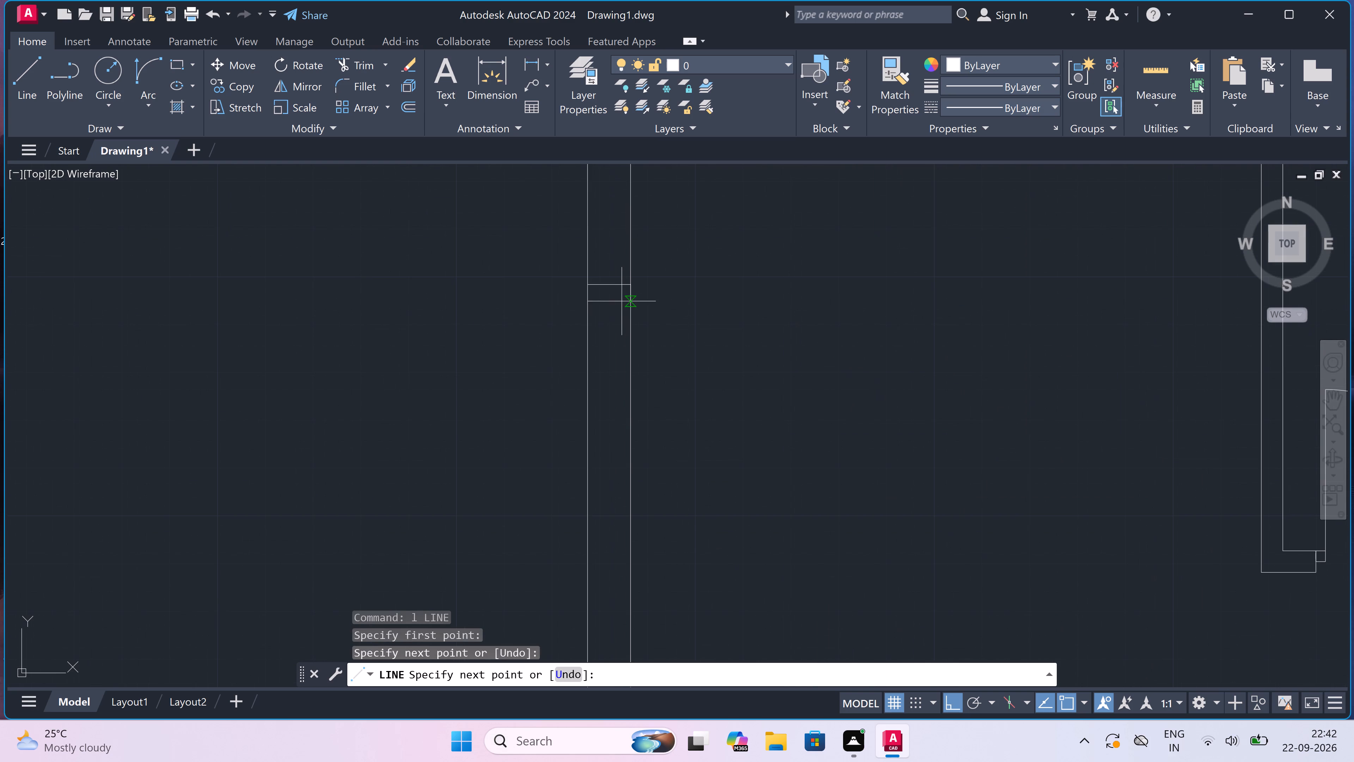
{"action": "left_click_drag", "start_coordinate": [609, 289], "coordinate": [610, 309]}
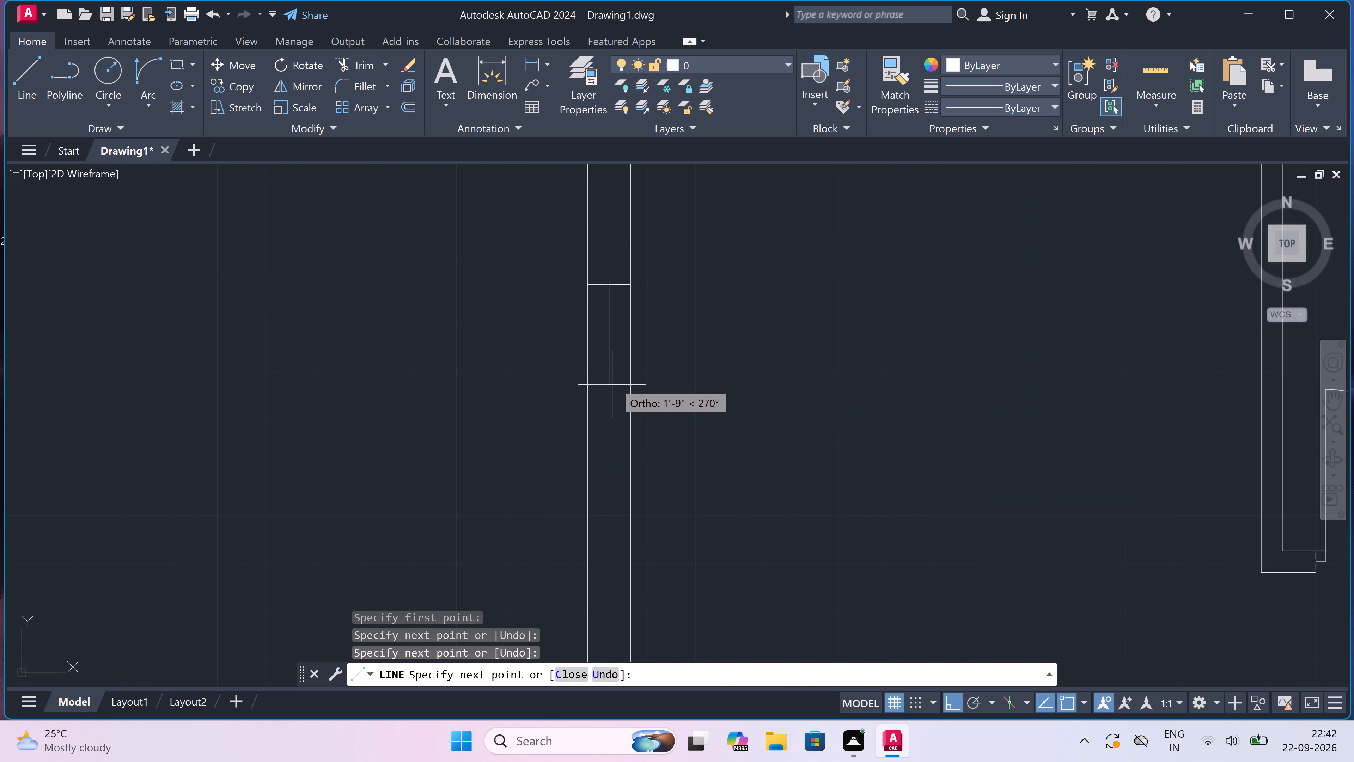
{"action": "key", "text": "5"}
{"action": "type", "text": "'"}
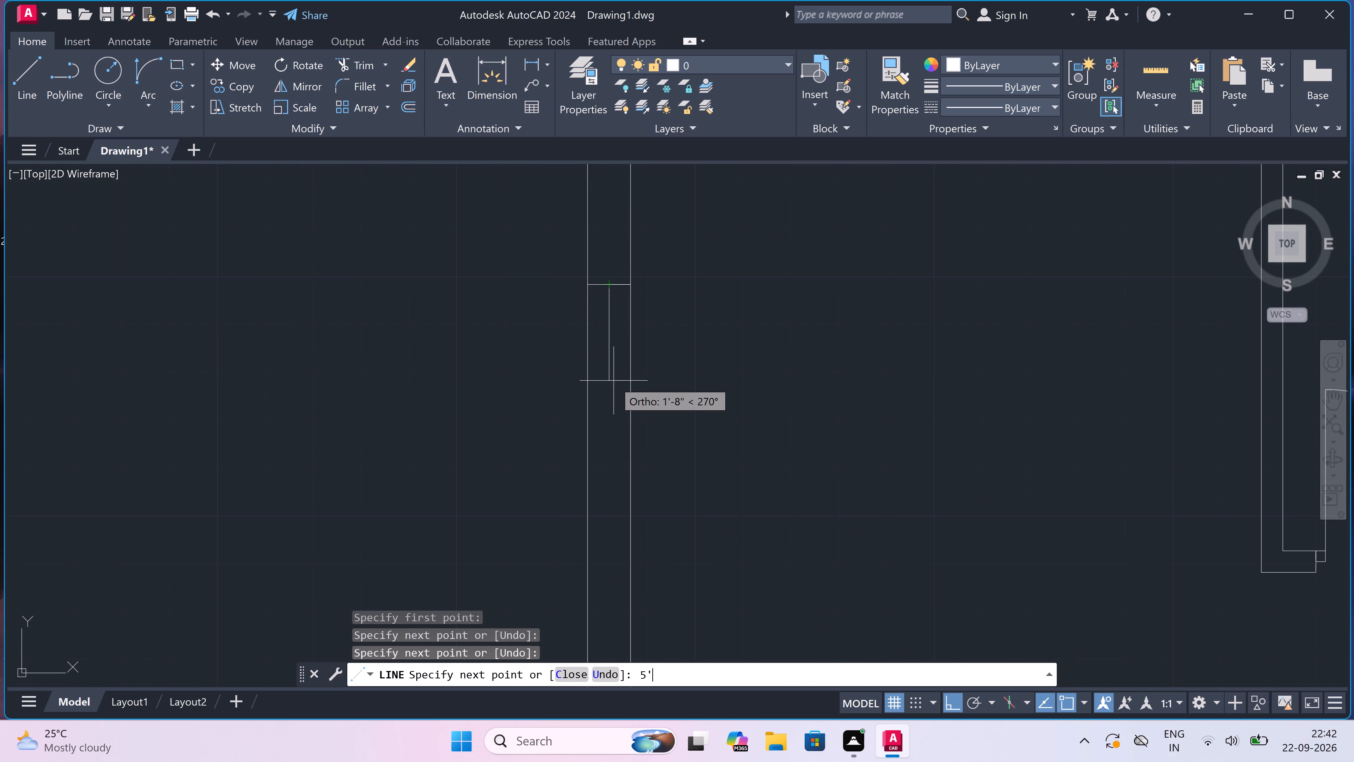
{"action": "key", "text": "space"}
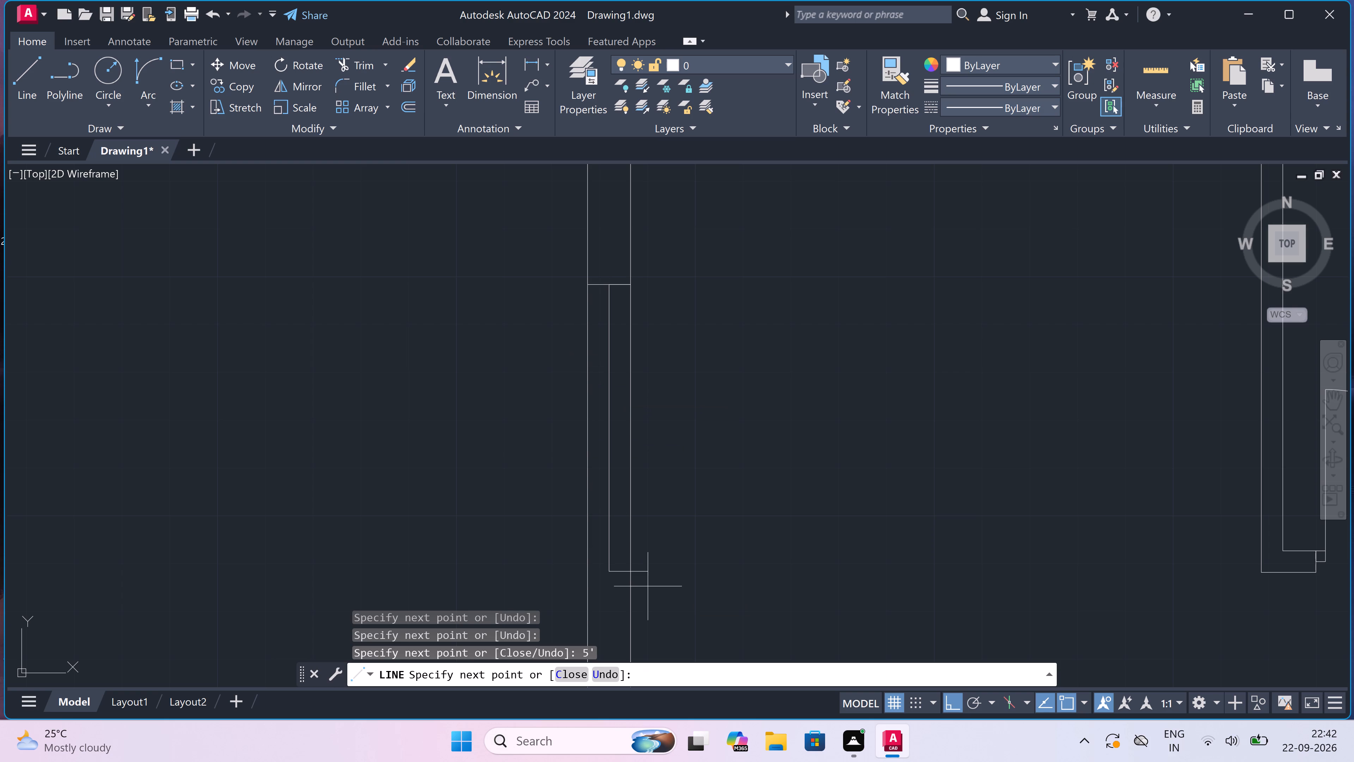
{"action": "left_click", "coordinate": [587, 573]}
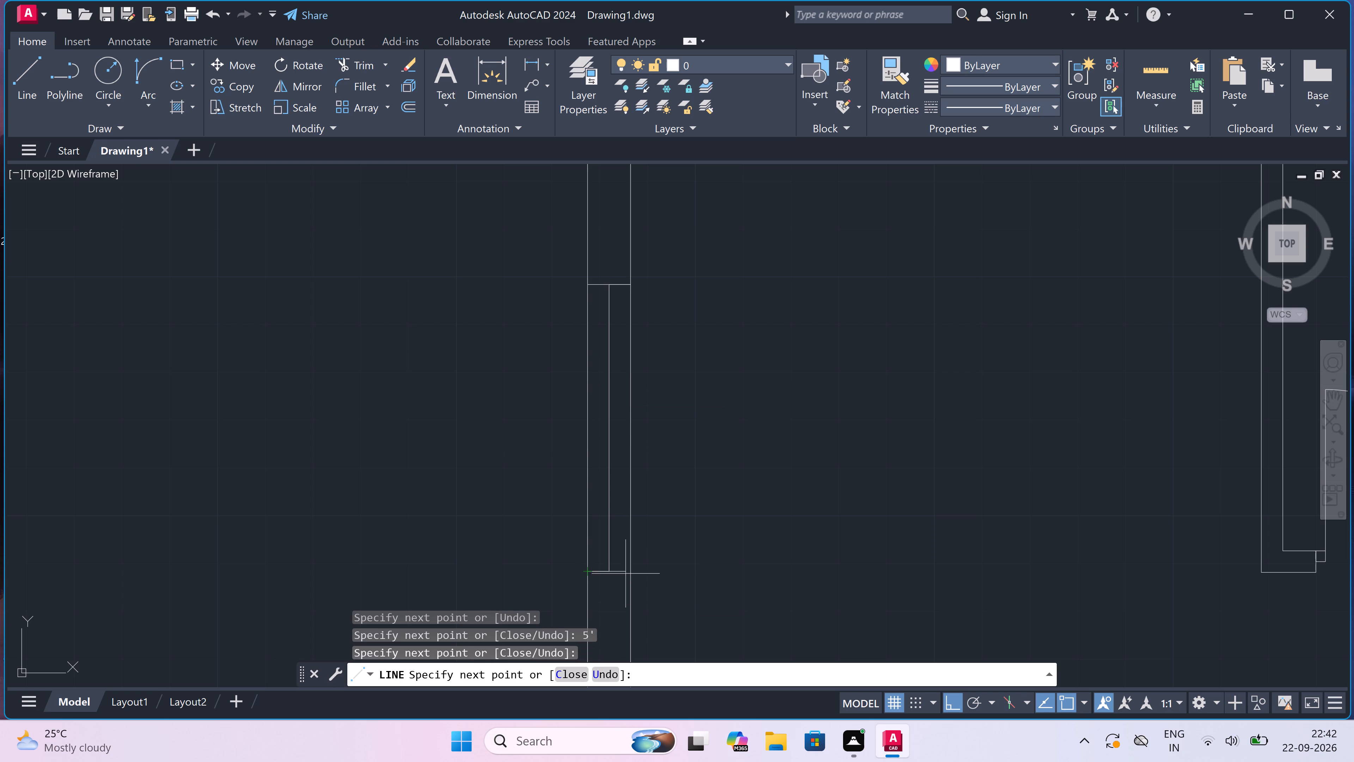
{"action": "left_click", "coordinate": [635, 568]}
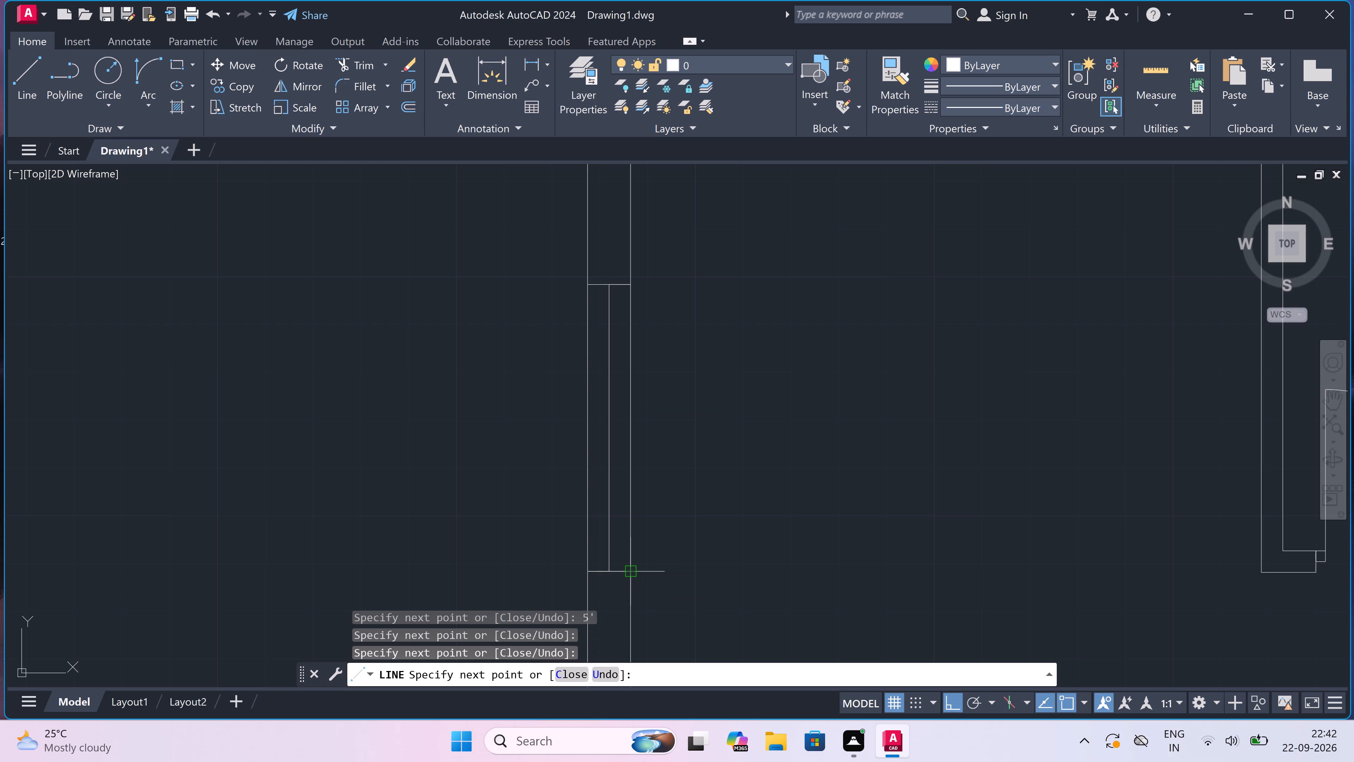
{"action": "key", "text": "Escape"}
Draw two short jamb lines across the horizontal partition below the top-left room, one on each side of the planned opening.
{"action": "scroll", "coordinate": [587, 451], "scroll_direction": "down", "scroll_amount": 2}
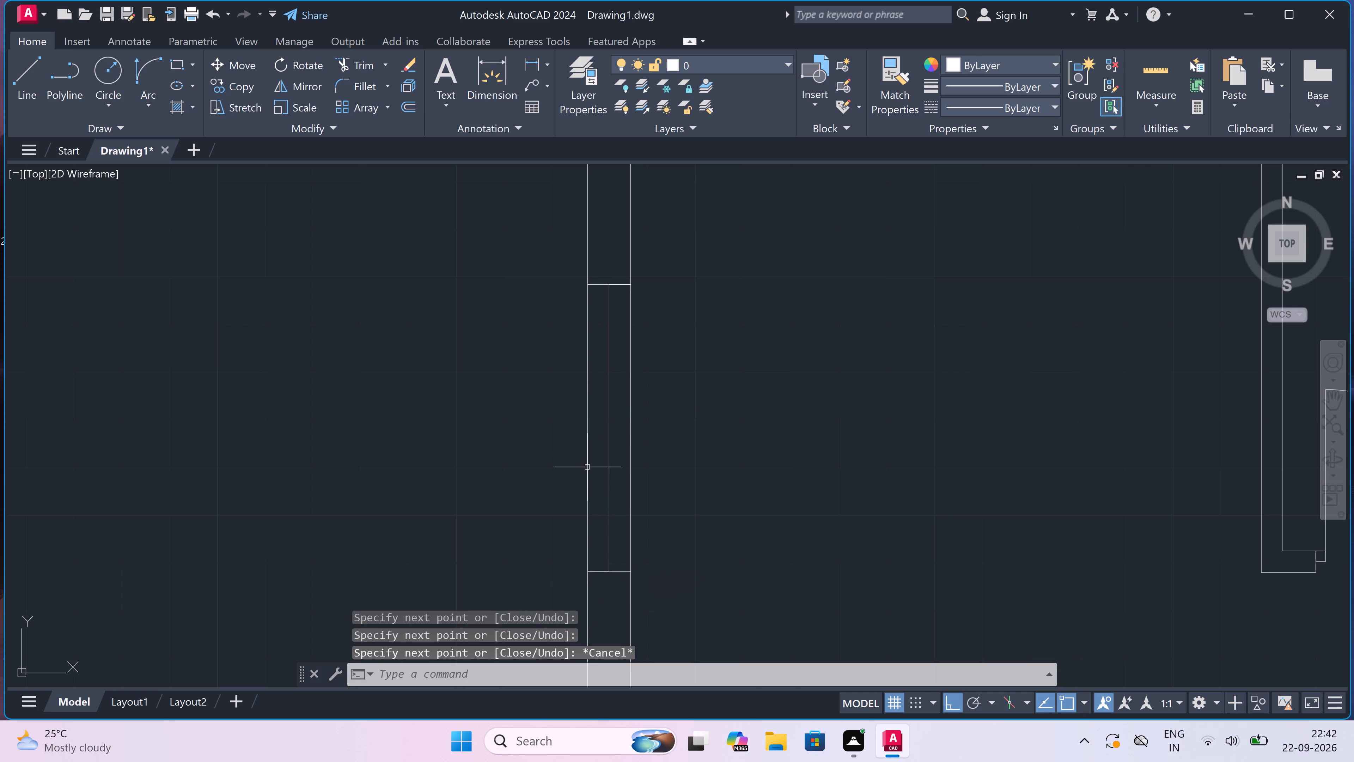
{"action": "scroll", "coordinate": [586, 450], "scroll_direction": "down", "scroll_amount": 5}
{"action": "scroll", "coordinate": [620, 394], "scroll_direction": "up", "scroll_amount": 3}
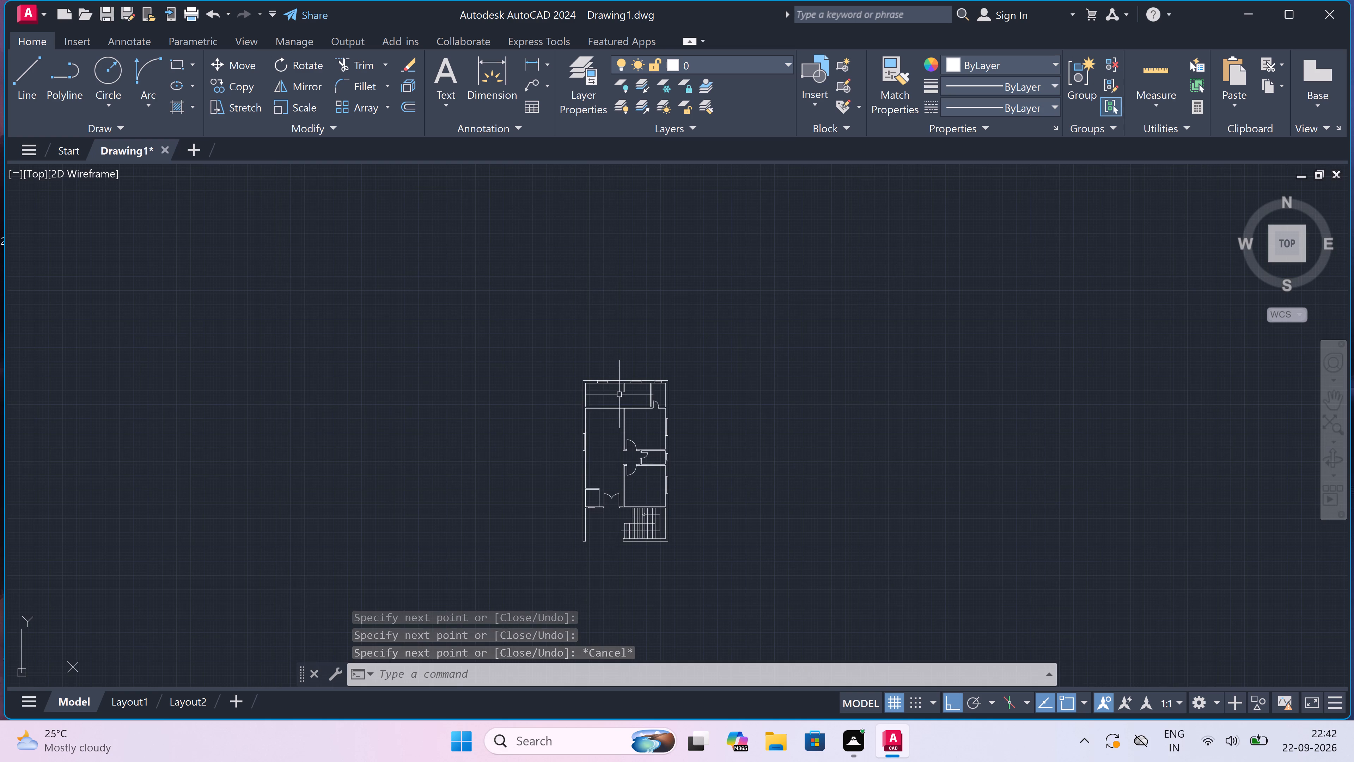
{"action": "scroll", "coordinate": [622, 395], "scroll_direction": "up", "scroll_amount": 1}
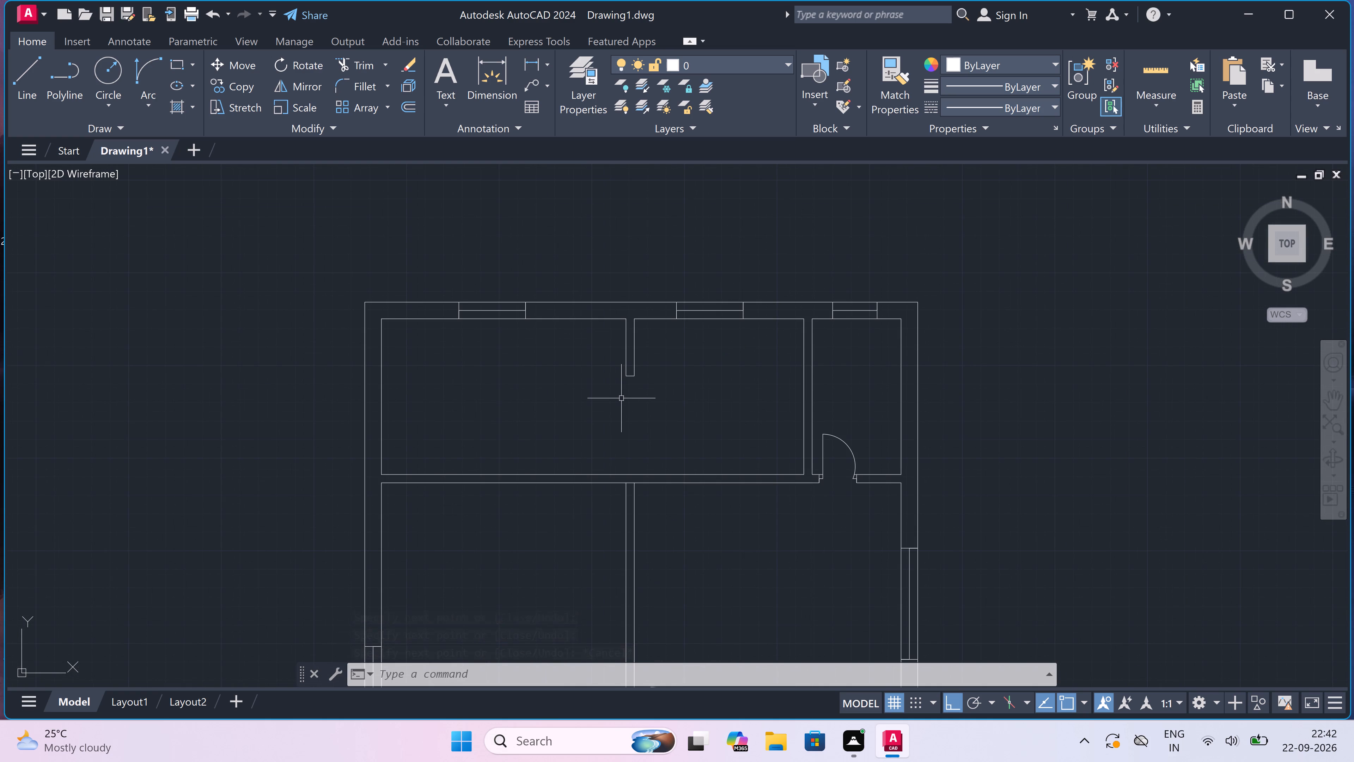
{"action": "scroll", "coordinate": [624, 403], "scroll_direction": "up", "scroll_amount": 1}
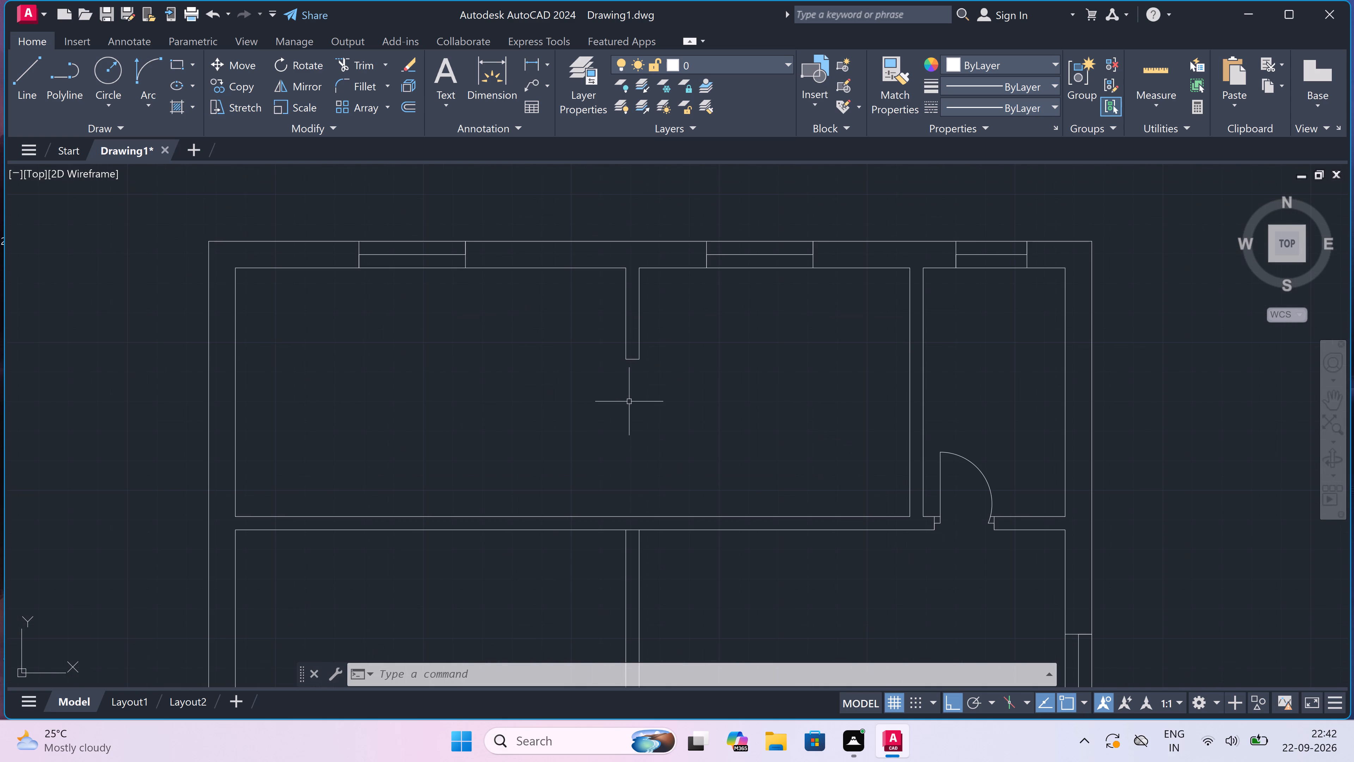
{"action": "type", "text": "l"}
{"action": "key", "text": "space"}
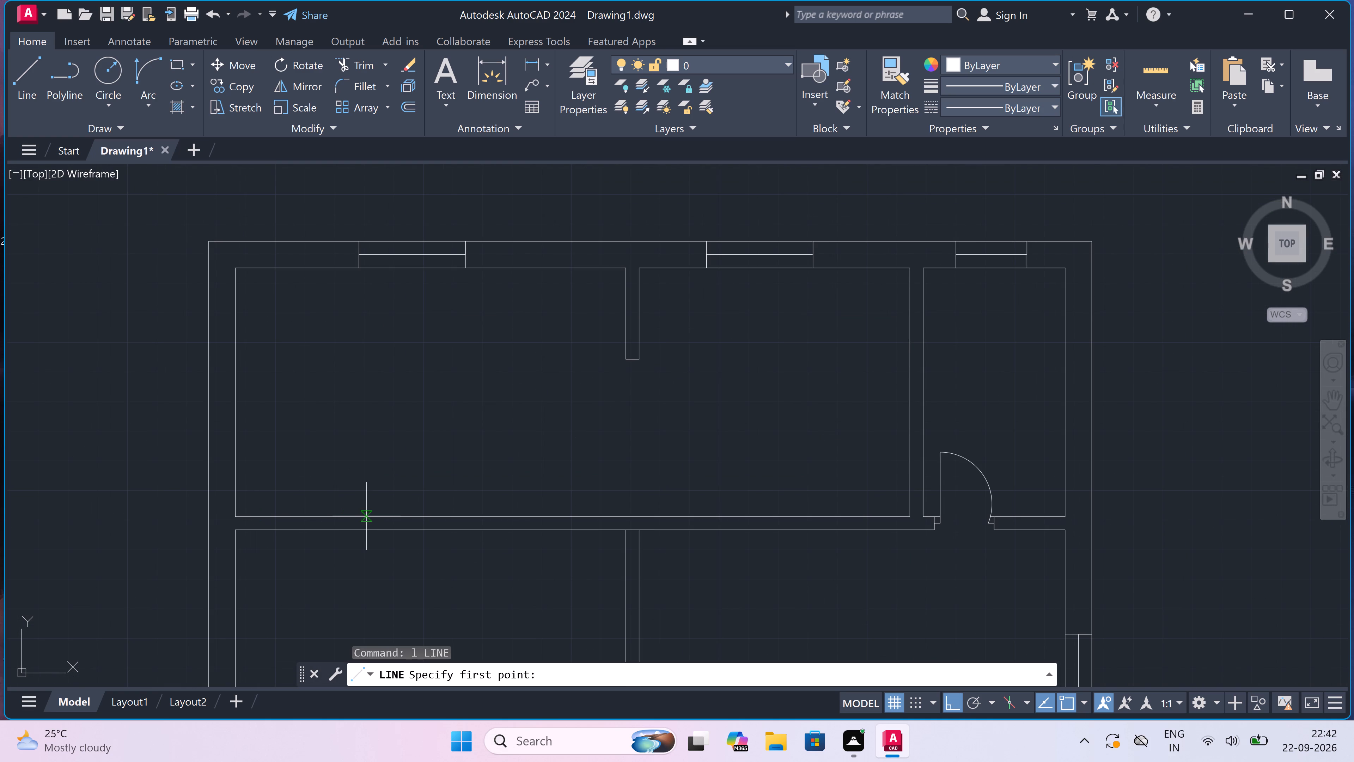
{"action": "left_click_drag", "start_coordinate": [366, 517], "coordinate": [368, 521]}
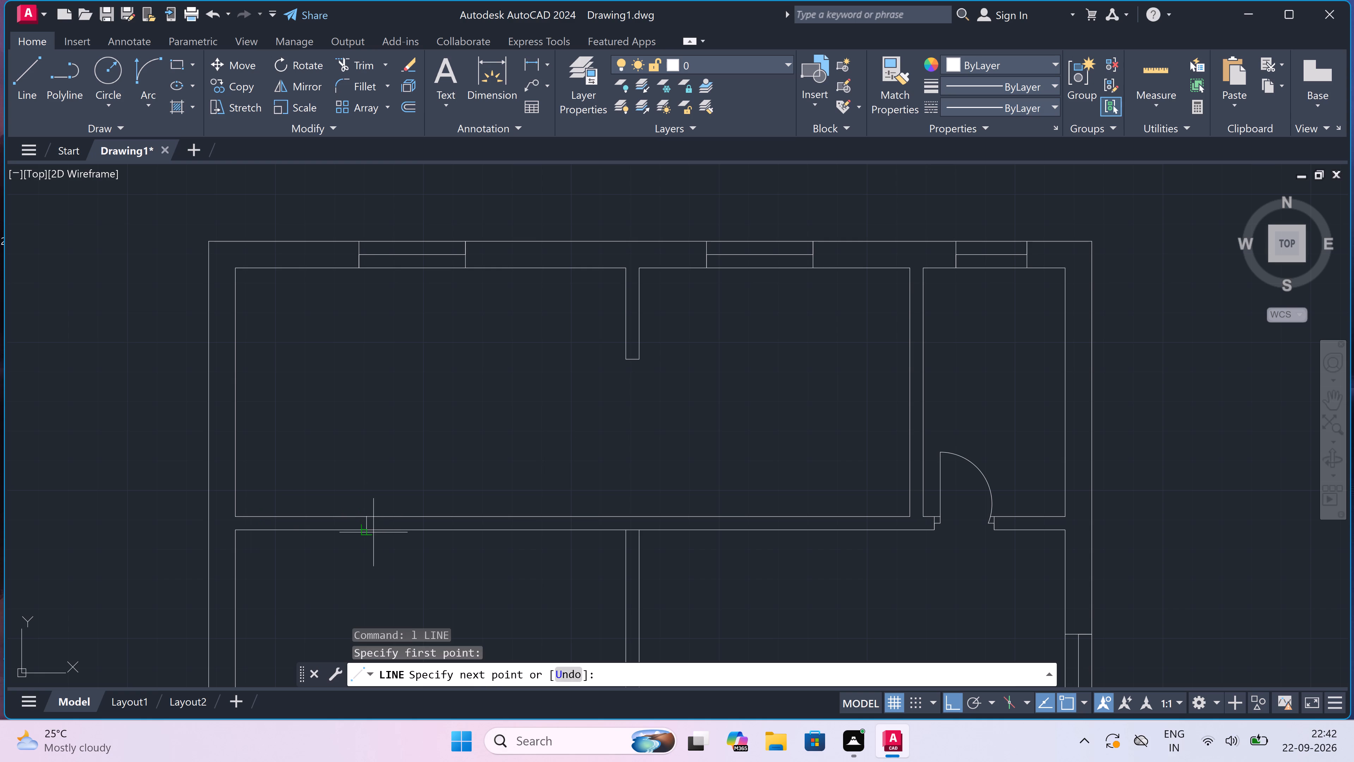
{"action": "left_click", "coordinate": [370, 529]}
{"action": "key", "text": "Escape"}
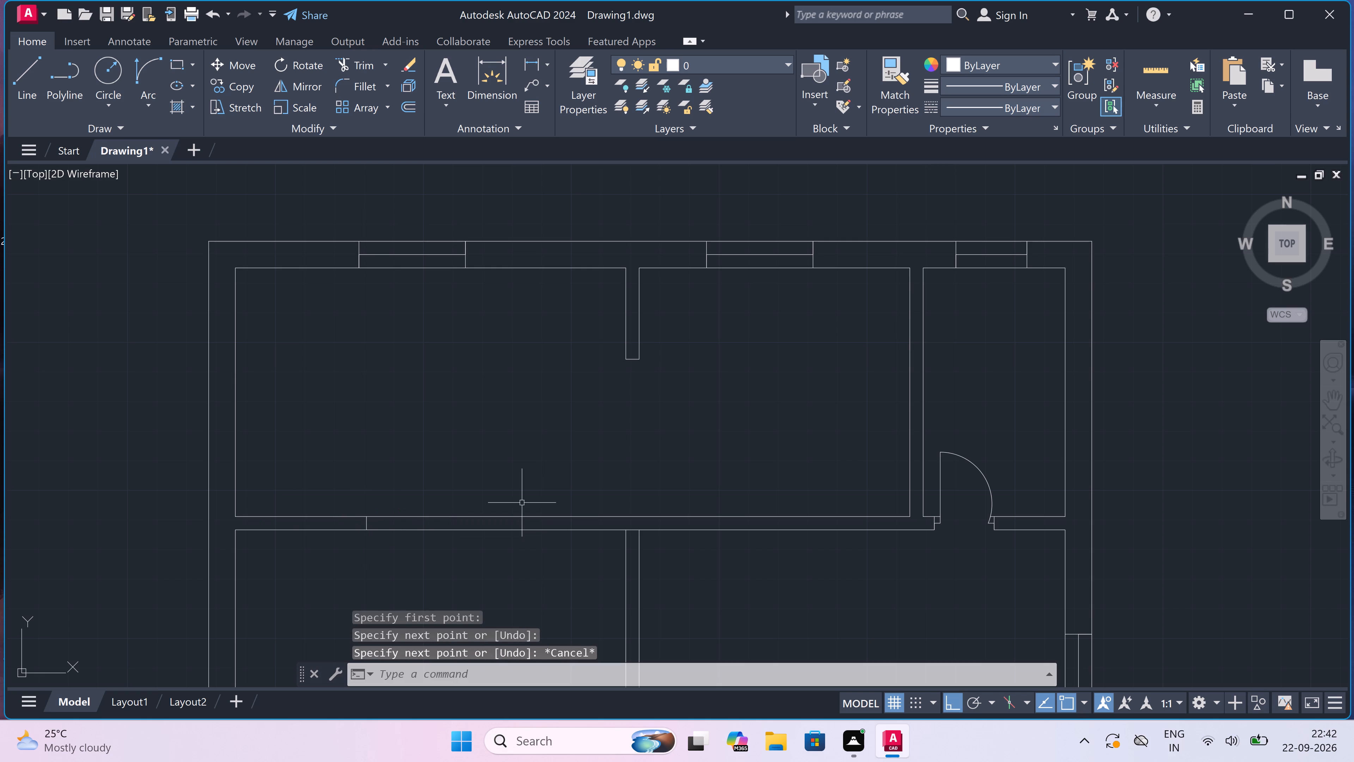
{"action": "key", "text": "space"}
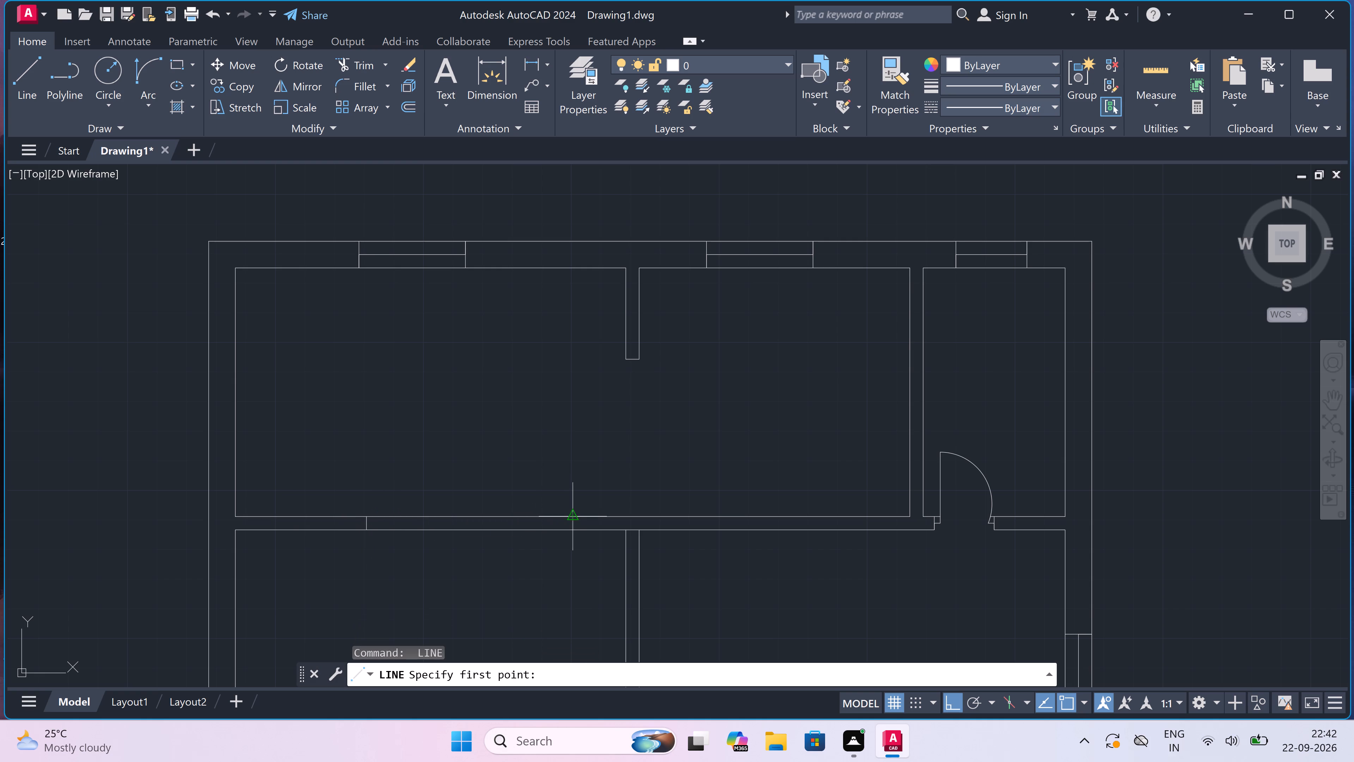
{"action": "left_click_drag", "start_coordinate": [579, 513], "coordinate": [580, 517]}
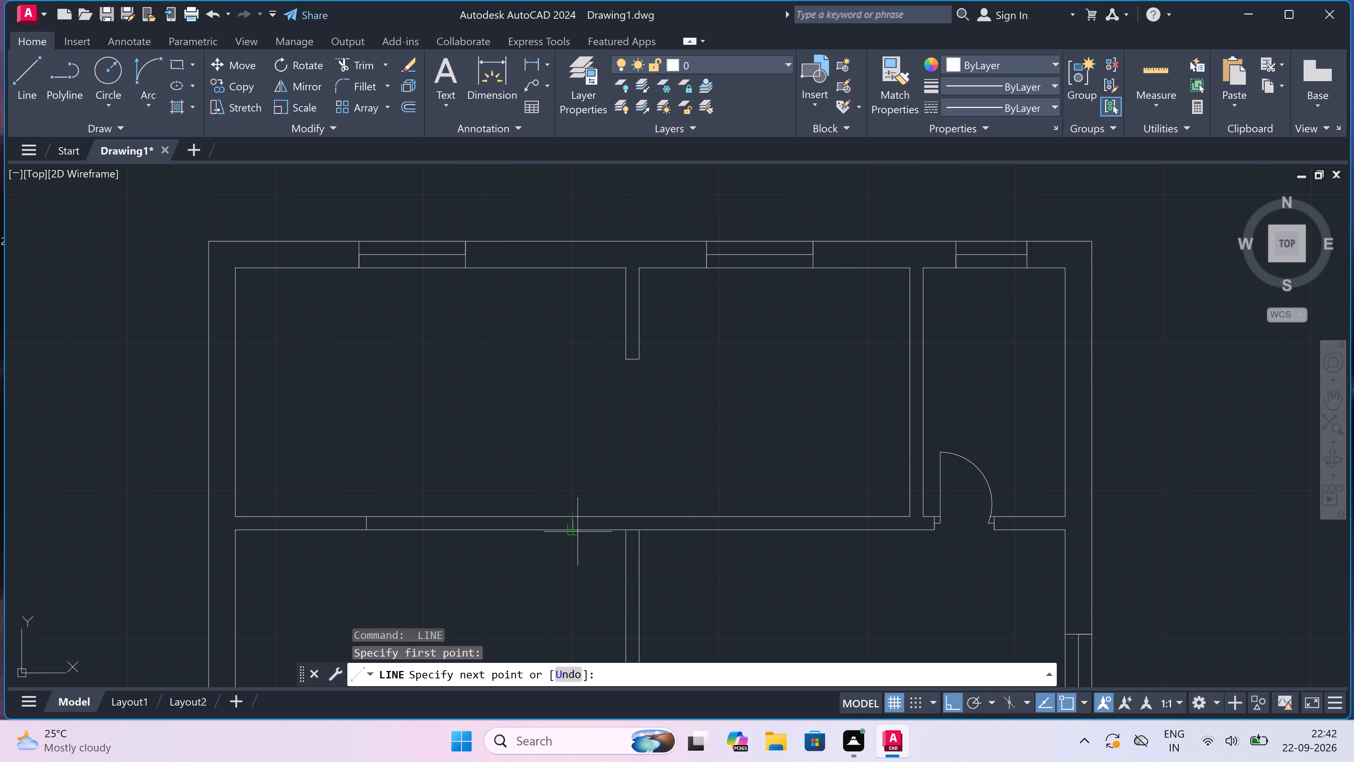
{"action": "left_click", "coordinate": [578, 530]}
{"action": "key", "text": "Escape"}
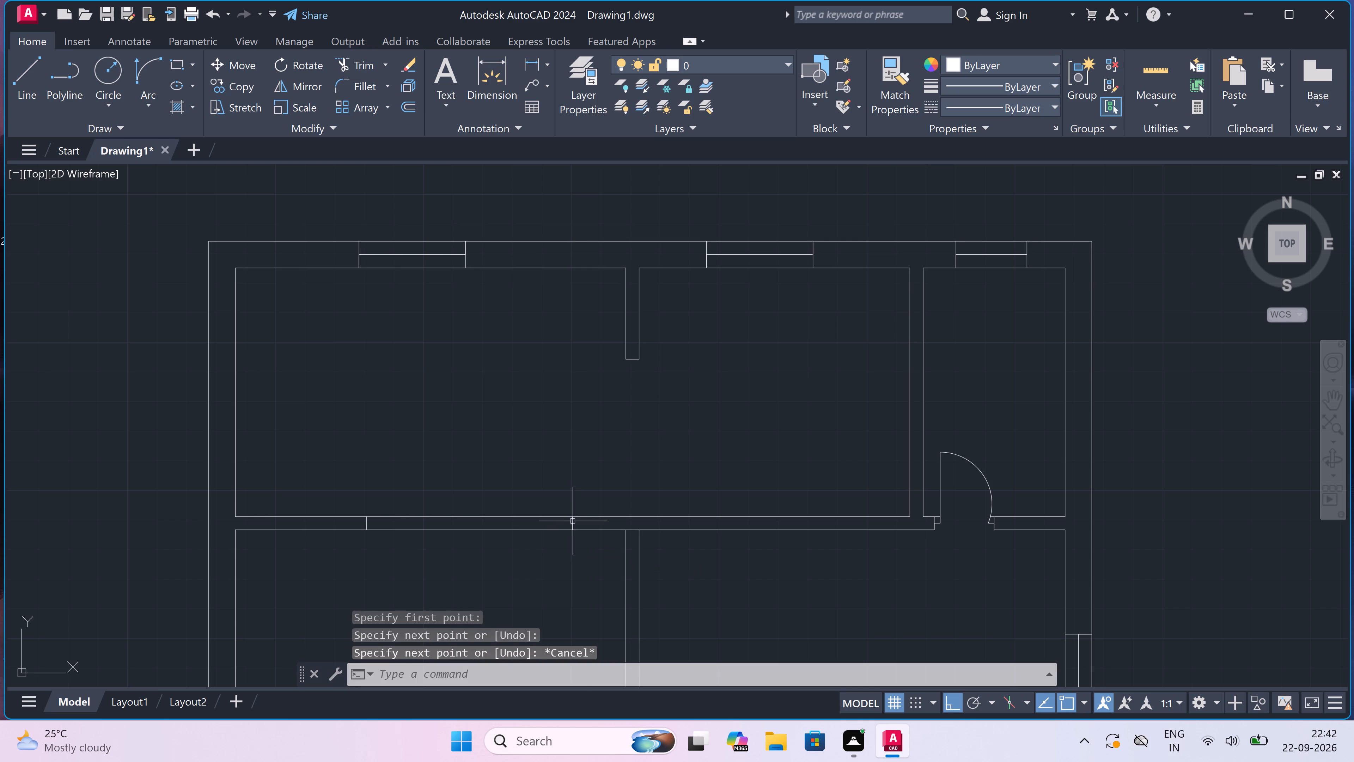
Trim both partition lines between the two jamb lines to open the passage between the top room and the hall.
{"action": "key", "text": "t"}
{"action": "key", "text": "r"}
{"action": "key", "text": "space"}
{"action": "left_click", "coordinate": [518, 550]}
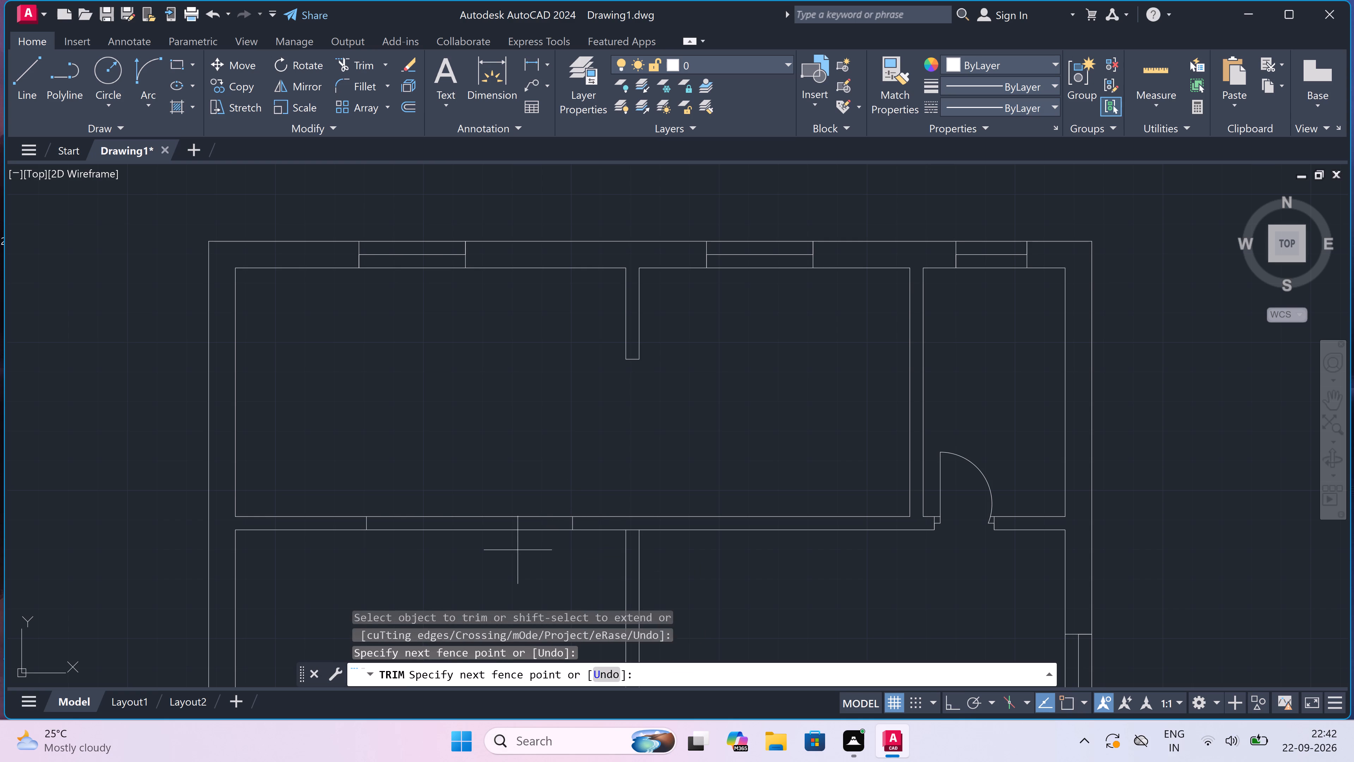
{"action": "left_click", "coordinate": [510, 497]}
Trim the horizontal partition's lower line where the vertical partition meets it, just right of the new opening.
{"action": "scroll", "coordinate": [627, 543], "scroll_direction": "up", "scroll_amount": 1}
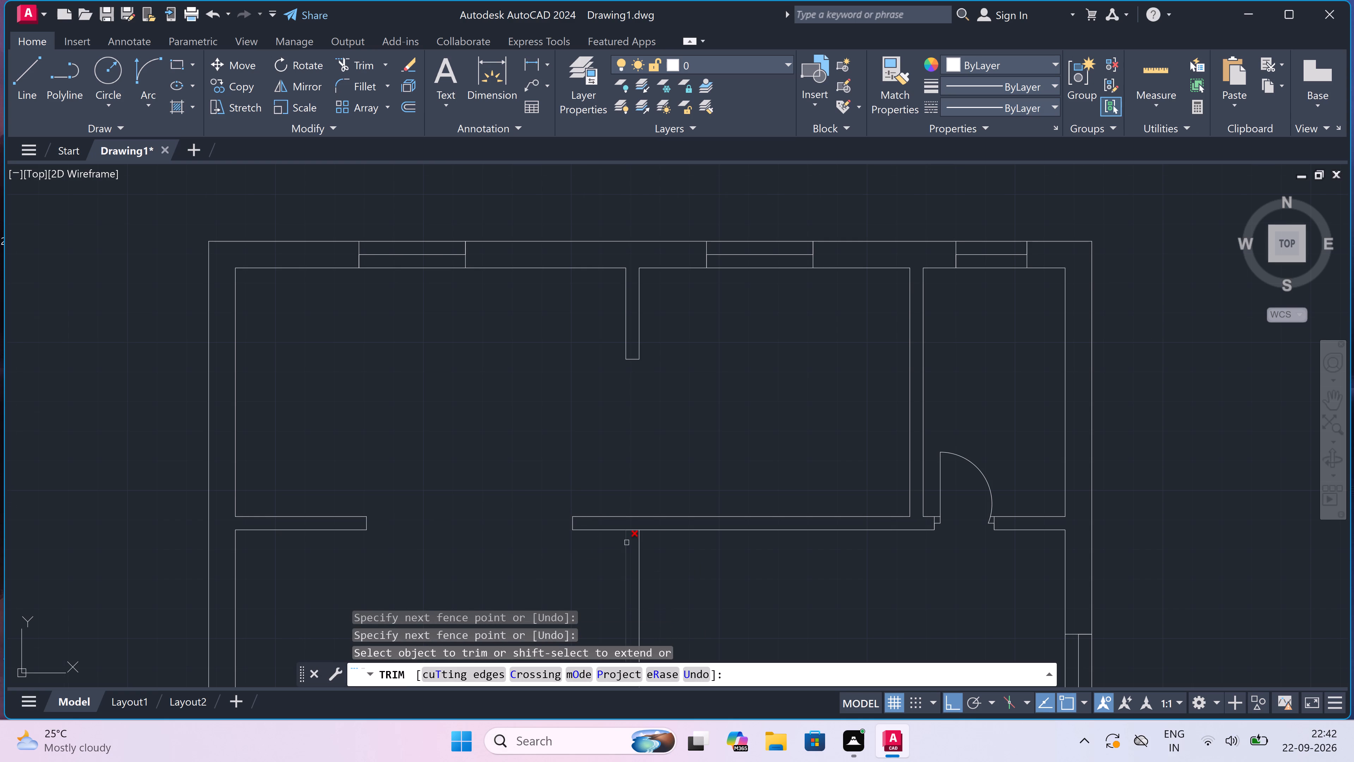
{"action": "scroll", "coordinate": [627, 543], "scroll_direction": "up", "scroll_amount": 1}
{"action": "left_click", "coordinate": [636, 518]}
{"action": "left_click", "coordinate": [635, 501]}
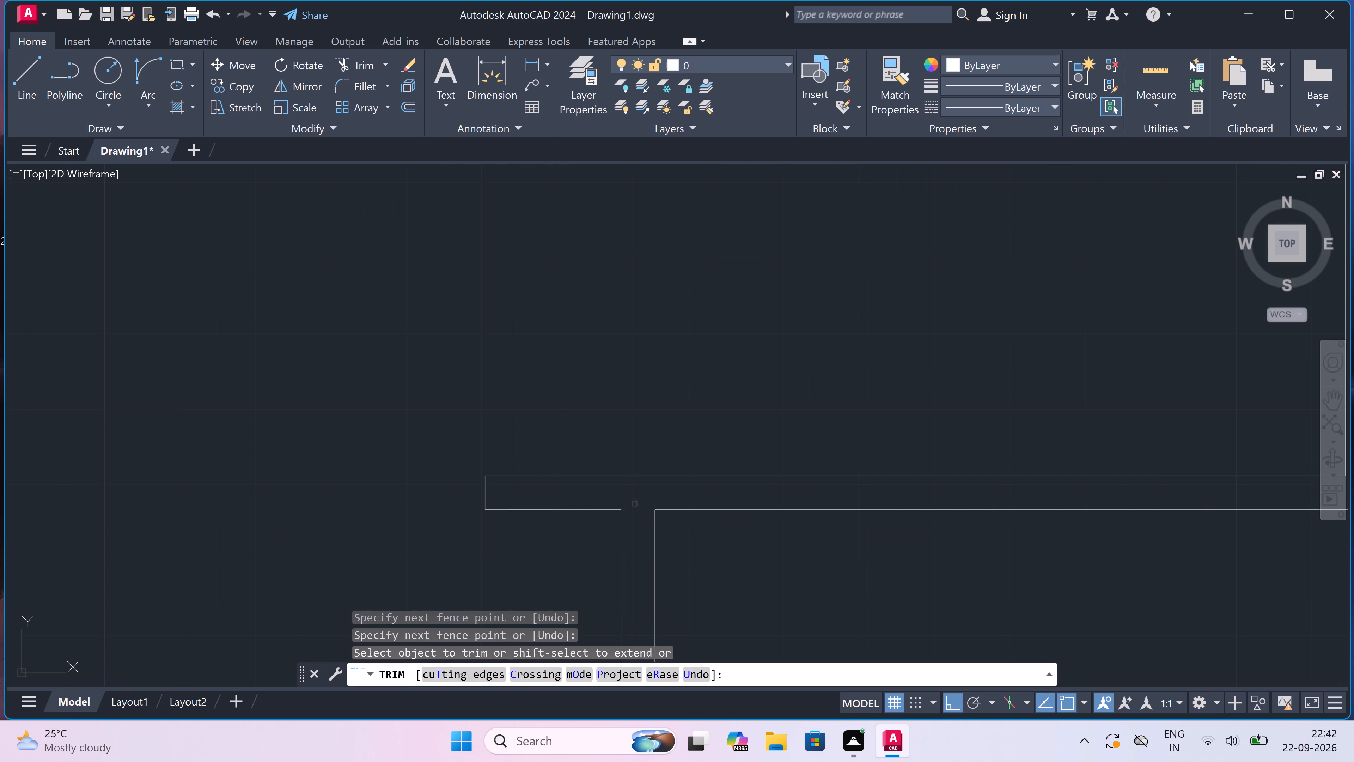
{"action": "key", "text": "Escape"}
Add the multiline text label DINING+KITCHEN inside the top-left room and start a new line below it.
{"action": "scroll", "coordinate": [594, 435], "scroll_direction": "down", "scroll_amount": 6}
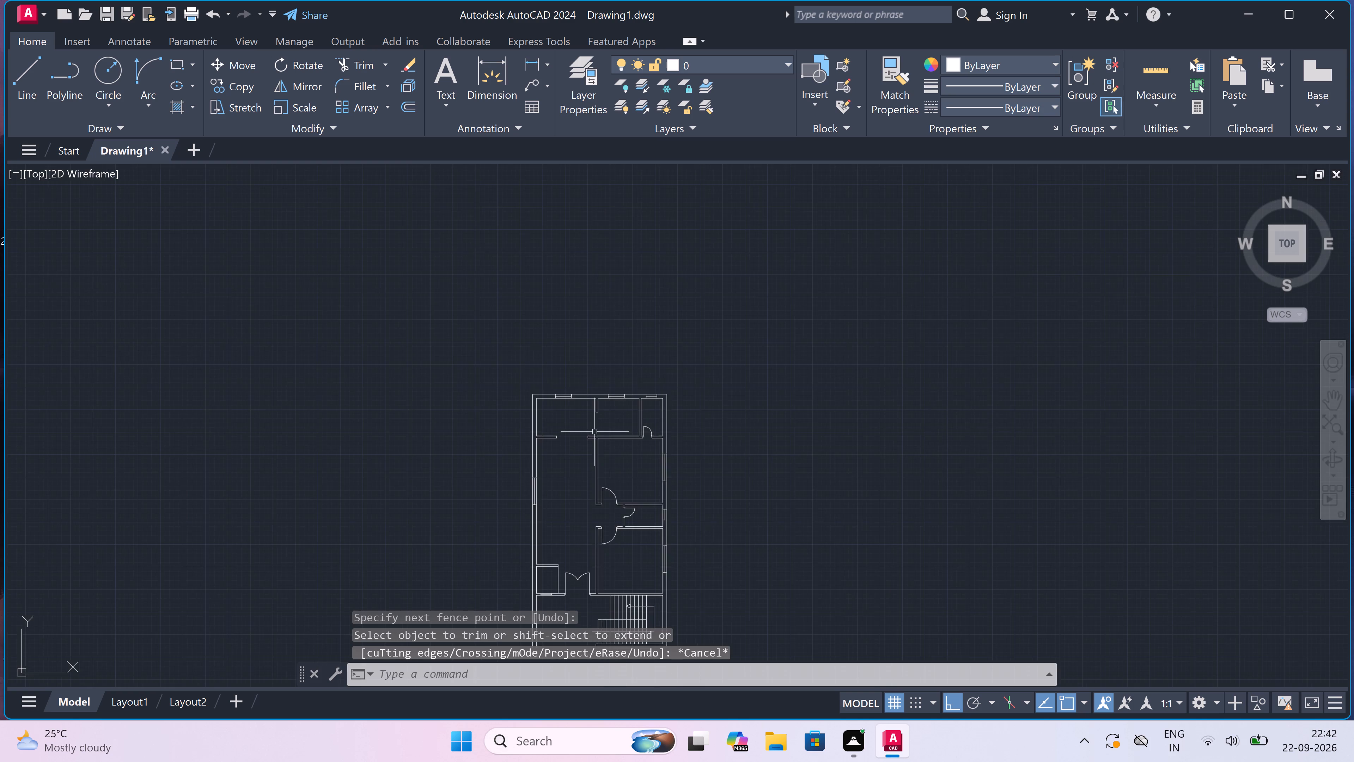
{"action": "scroll", "coordinate": [594, 432], "scroll_direction": "down", "scroll_amount": 2}
{"action": "scroll", "coordinate": [593, 426], "scroll_direction": "up", "scroll_amount": 4}
{"action": "scroll", "coordinate": [501, 375], "scroll_direction": "down", "scroll_amount": 2}
{"action": "scroll", "coordinate": [484, 366], "scroll_direction": "up", "scroll_amount": 3}
{"action": "scroll", "coordinate": [487, 366], "scroll_direction": "down", "scroll_amount": 2}
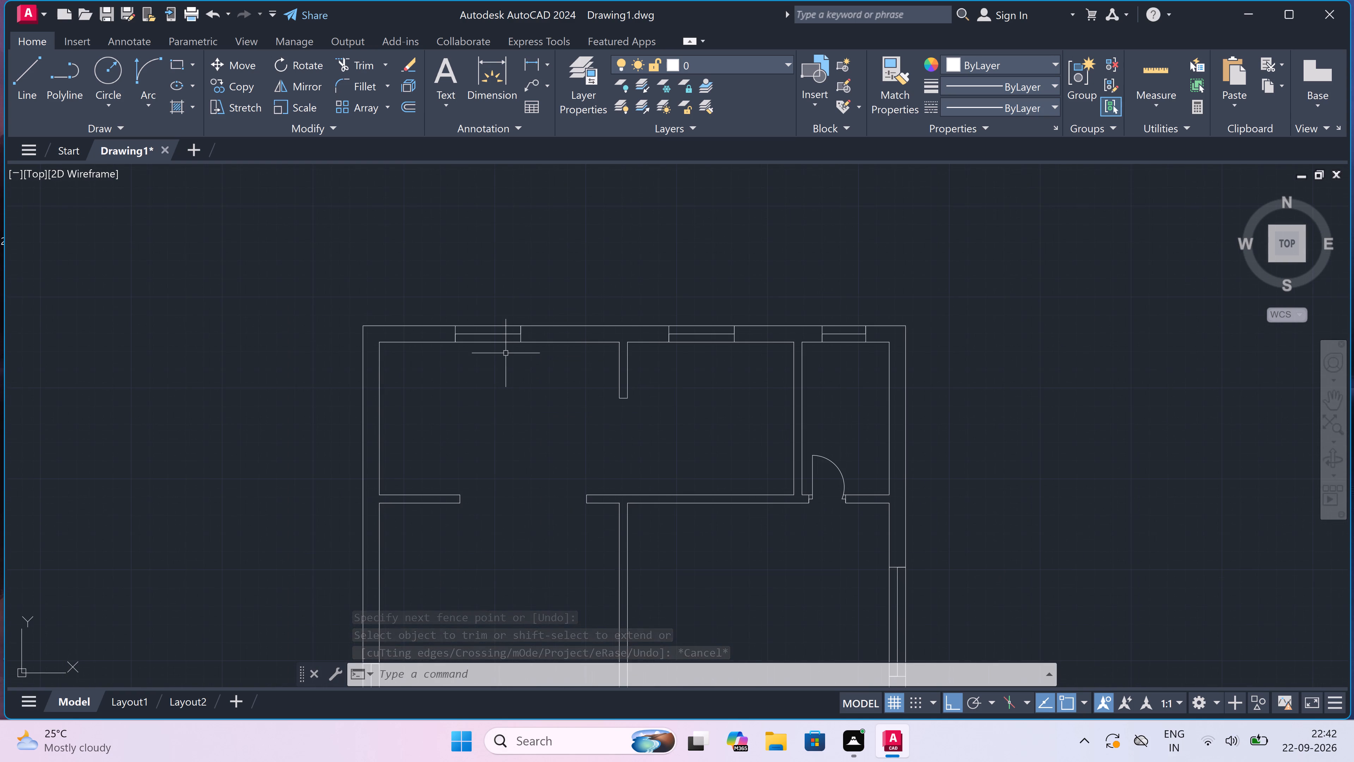
{"action": "scroll", "coordinate": [506, 353], "scroll_direction": "up", "scroll_amount": 2}
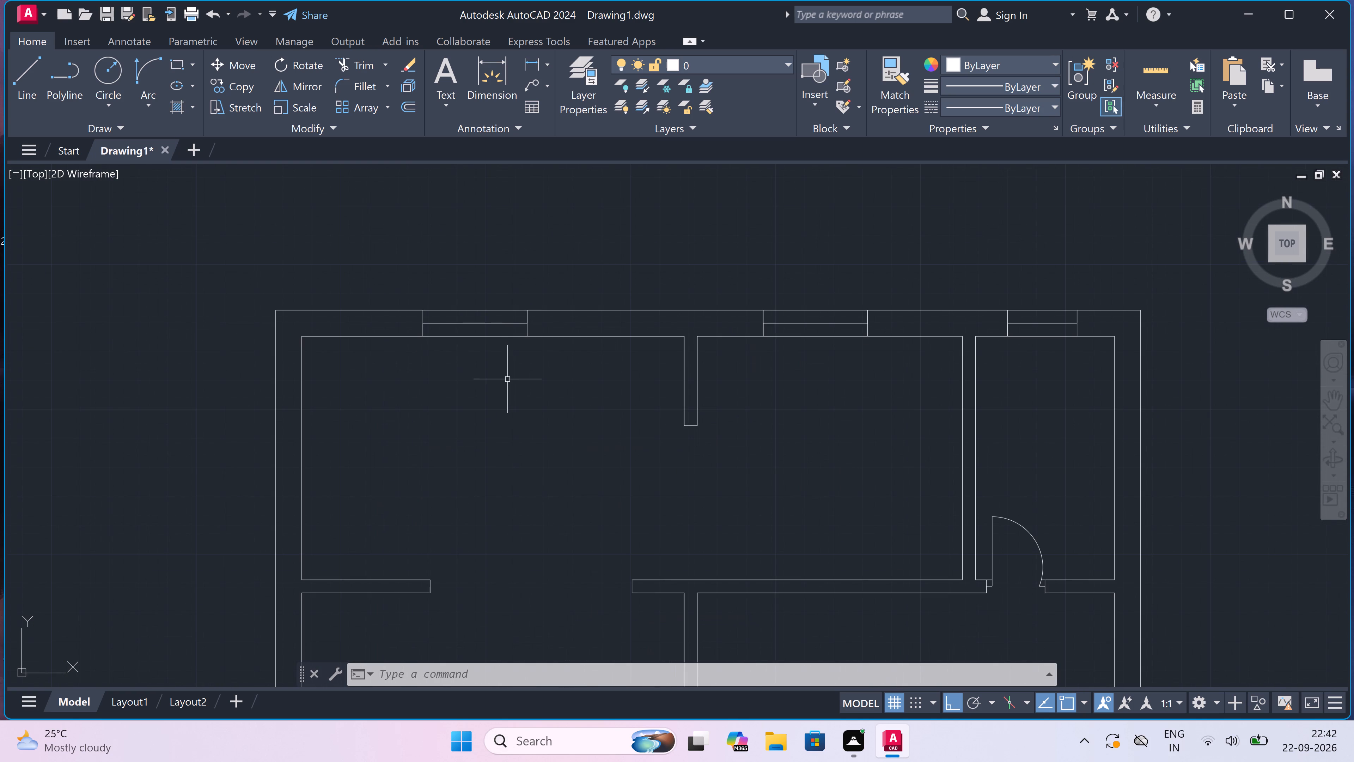
{"action": "type", "text": "mt"}
{"action": "key", "text": "space"}
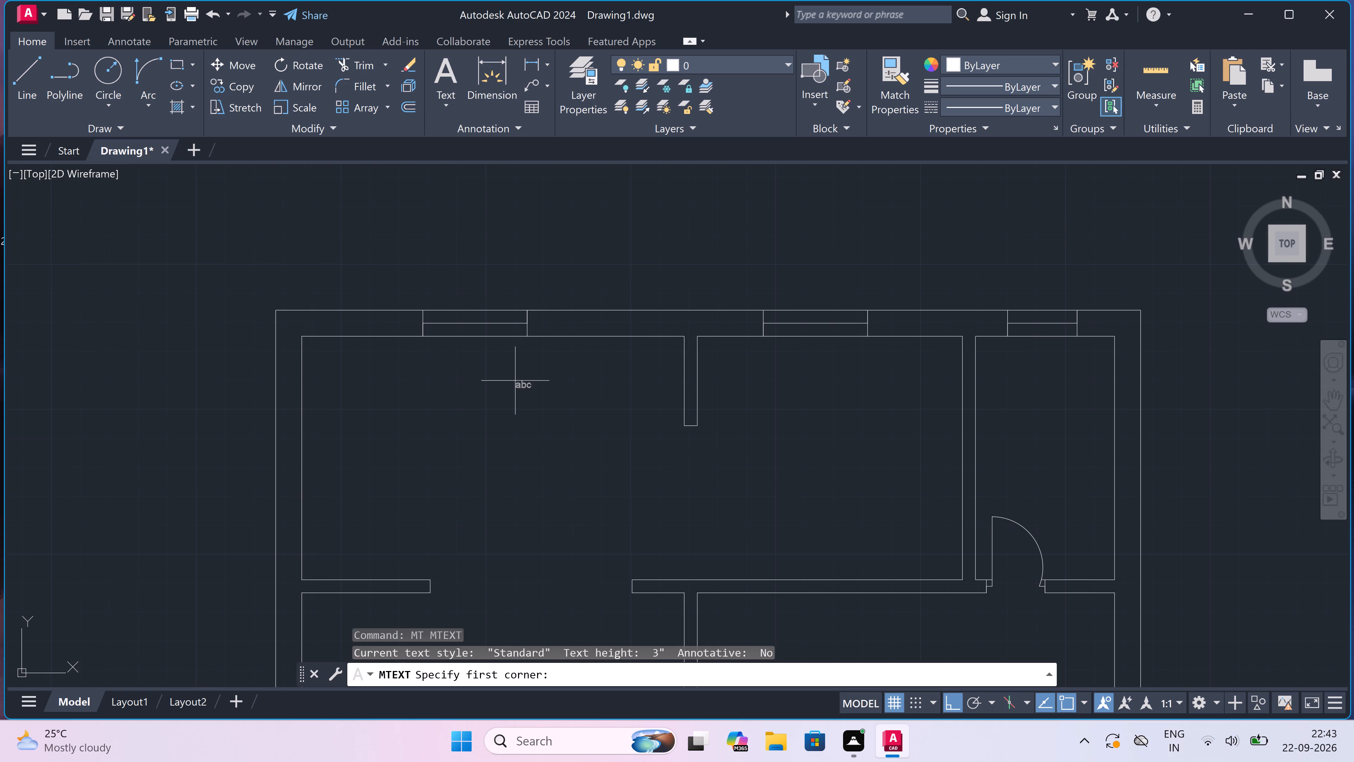
{"action": "left_click", "coordinate": [434, 461]}
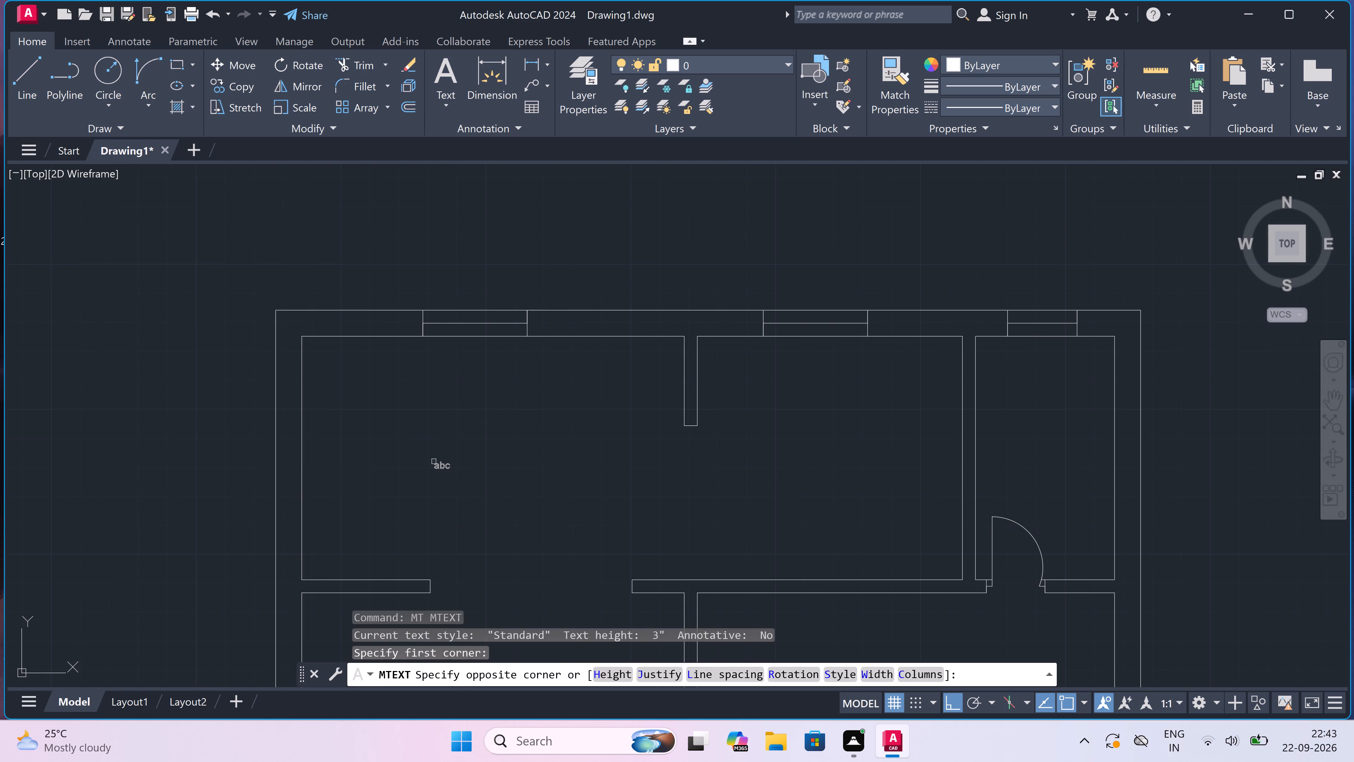
{"action": "left_click", "coordinate": [734, 489]}
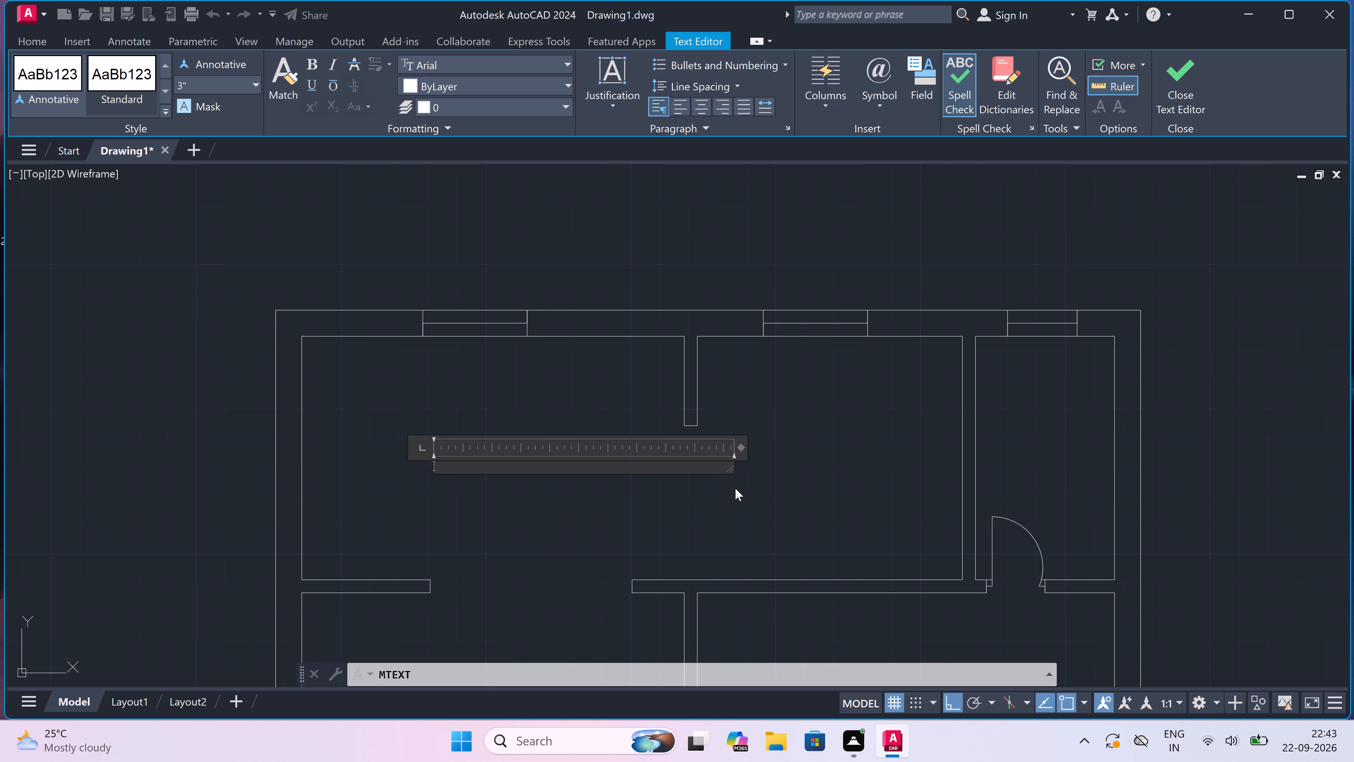
{"action": "type", "text": "diin"}
{"action": "key", "text": "BackSpace"}
{"action": "key", "text": "BackSpace"}
{"action": "key", "text": "BackSpace"}
{"action": "key", "text": "BackSpace"}
{"action": "key", "text": "BackSpace"}
{"action": "key", "text": "BackSpace"}
{"action": "key", "text": "BackSpace"}
{"action": "key", "text": "BackSpace"}
{"action": "type", "text": "DINING"}
{"action": "key", "text": "equal"}
{"action": "key", "text": "BackSpace"}
{"action": "key", "text": "shift+plus"}
{"action": "type", "text": "KITCHEN"}
{"action": "key", "text": "Return"}
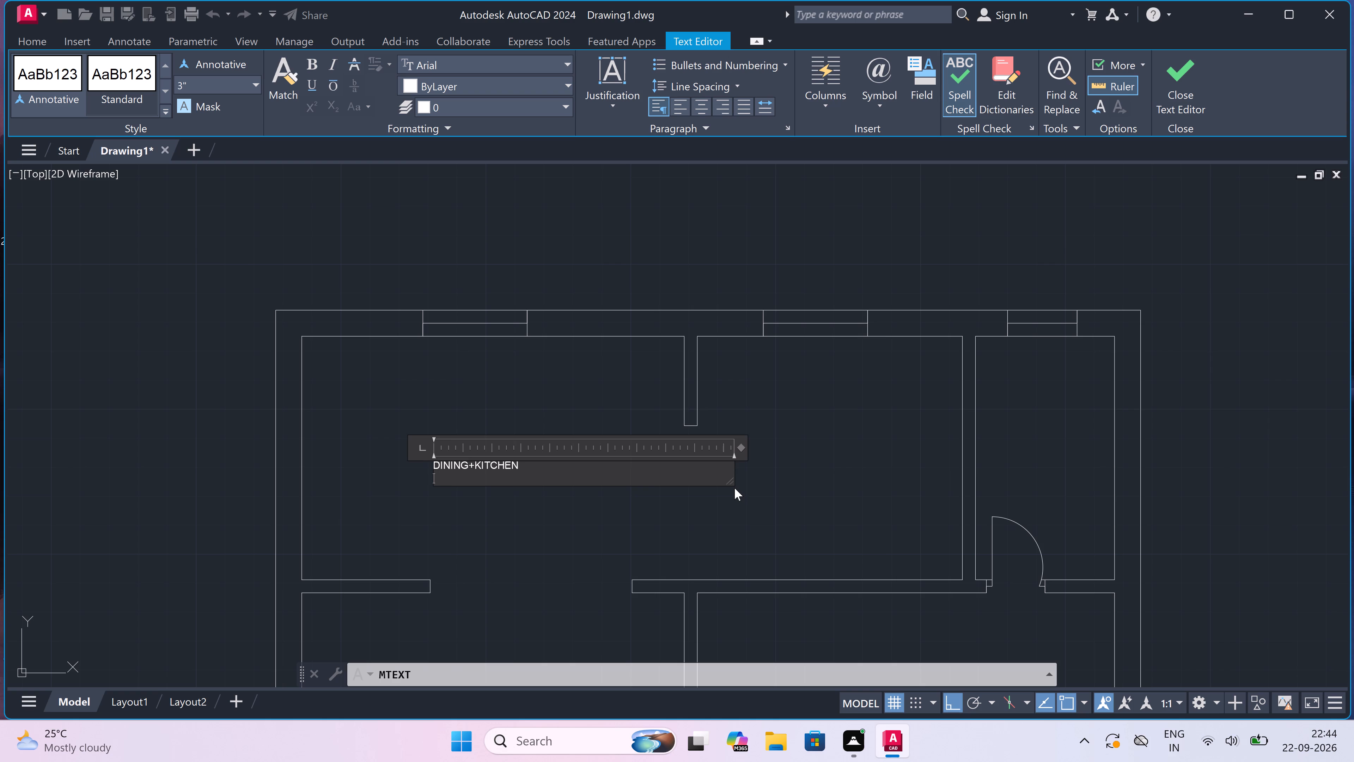
{"action": "left_click", "coordinate": [1252, 14]}
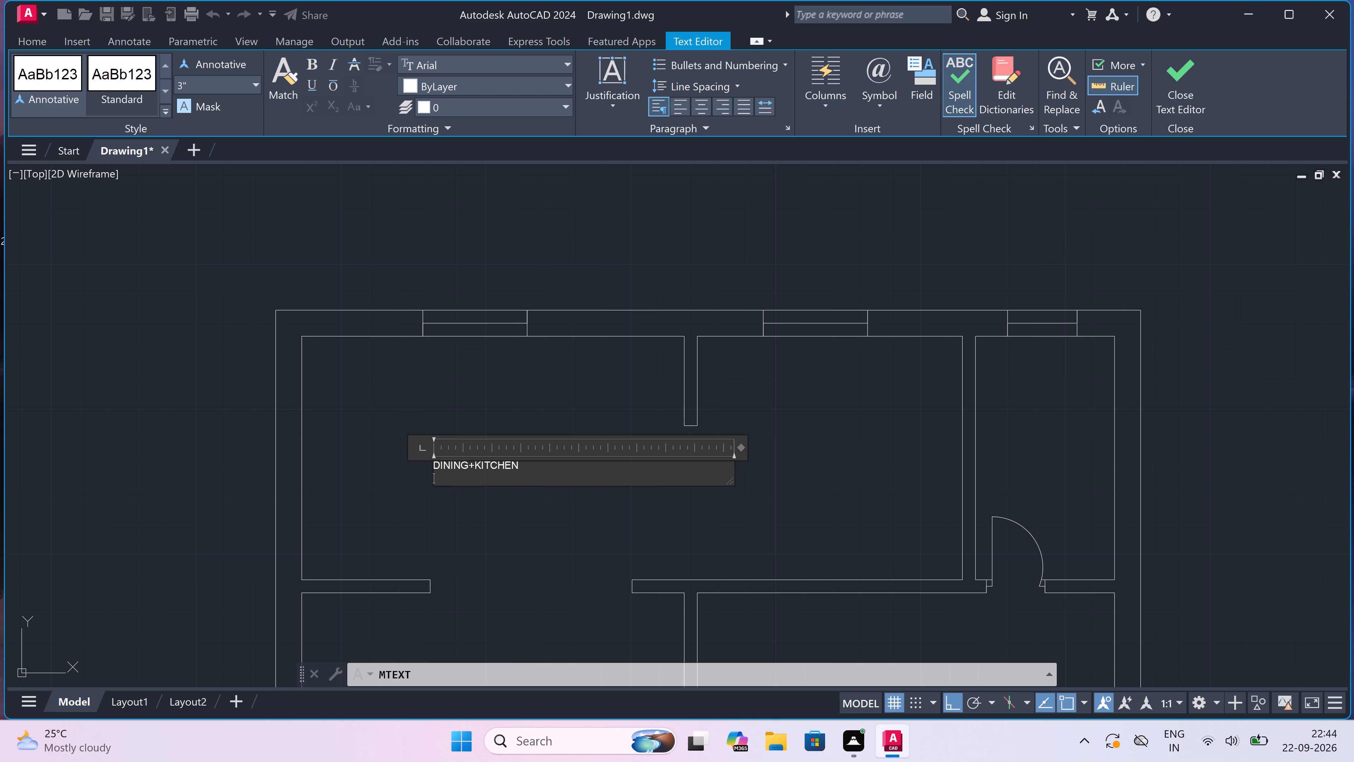
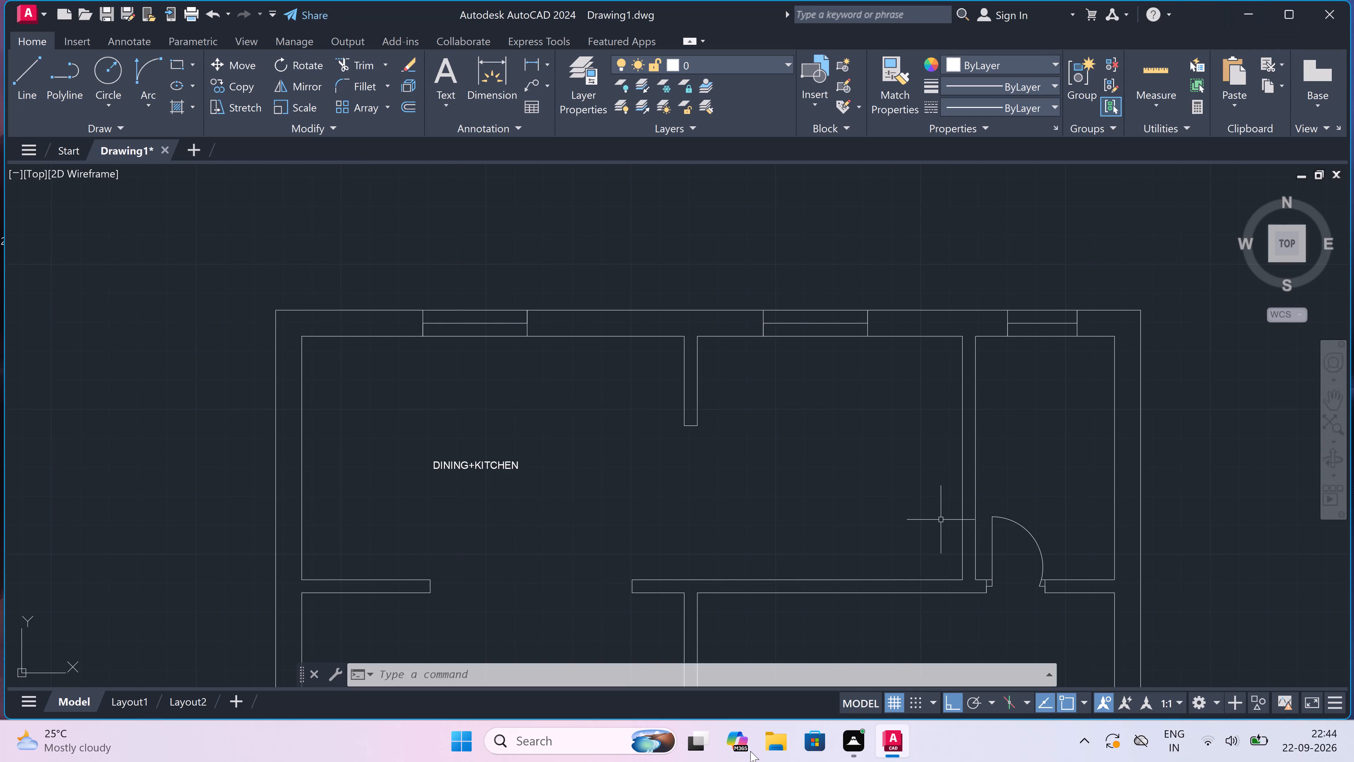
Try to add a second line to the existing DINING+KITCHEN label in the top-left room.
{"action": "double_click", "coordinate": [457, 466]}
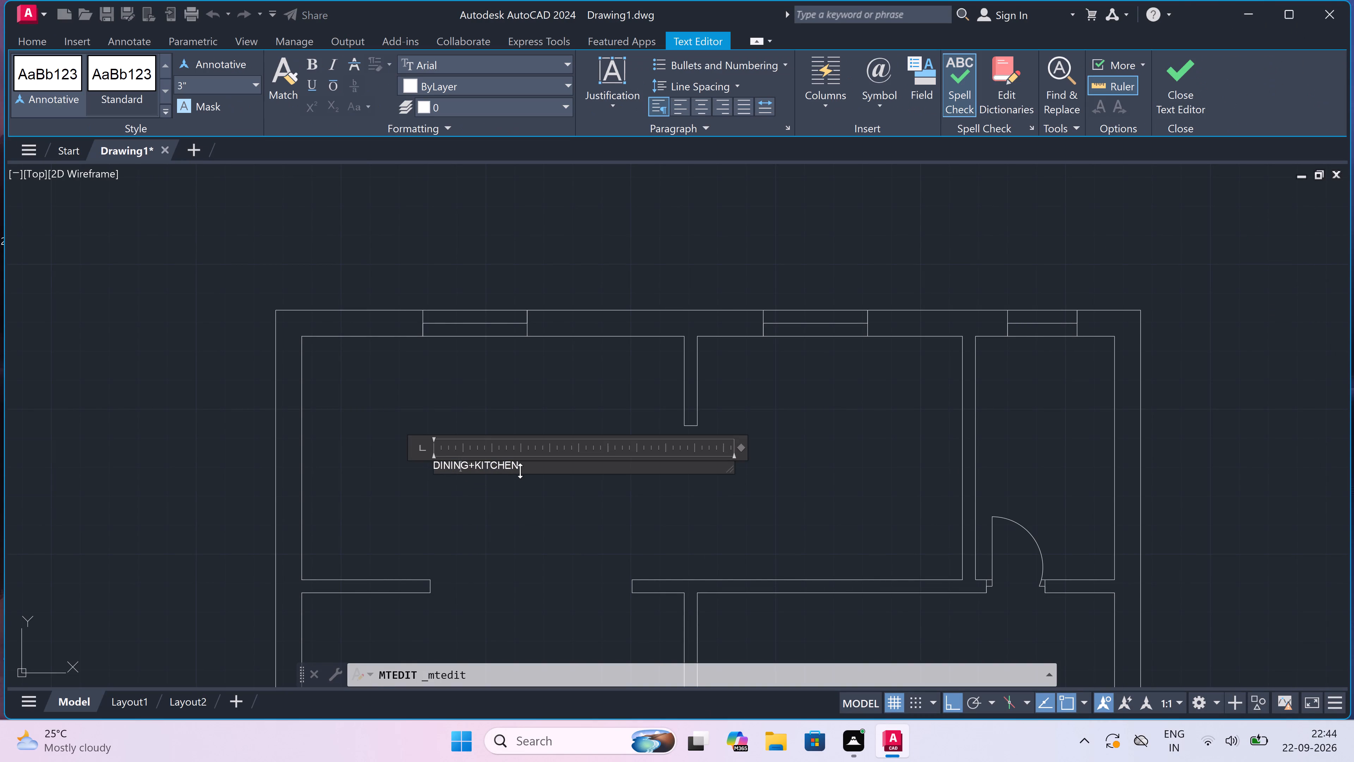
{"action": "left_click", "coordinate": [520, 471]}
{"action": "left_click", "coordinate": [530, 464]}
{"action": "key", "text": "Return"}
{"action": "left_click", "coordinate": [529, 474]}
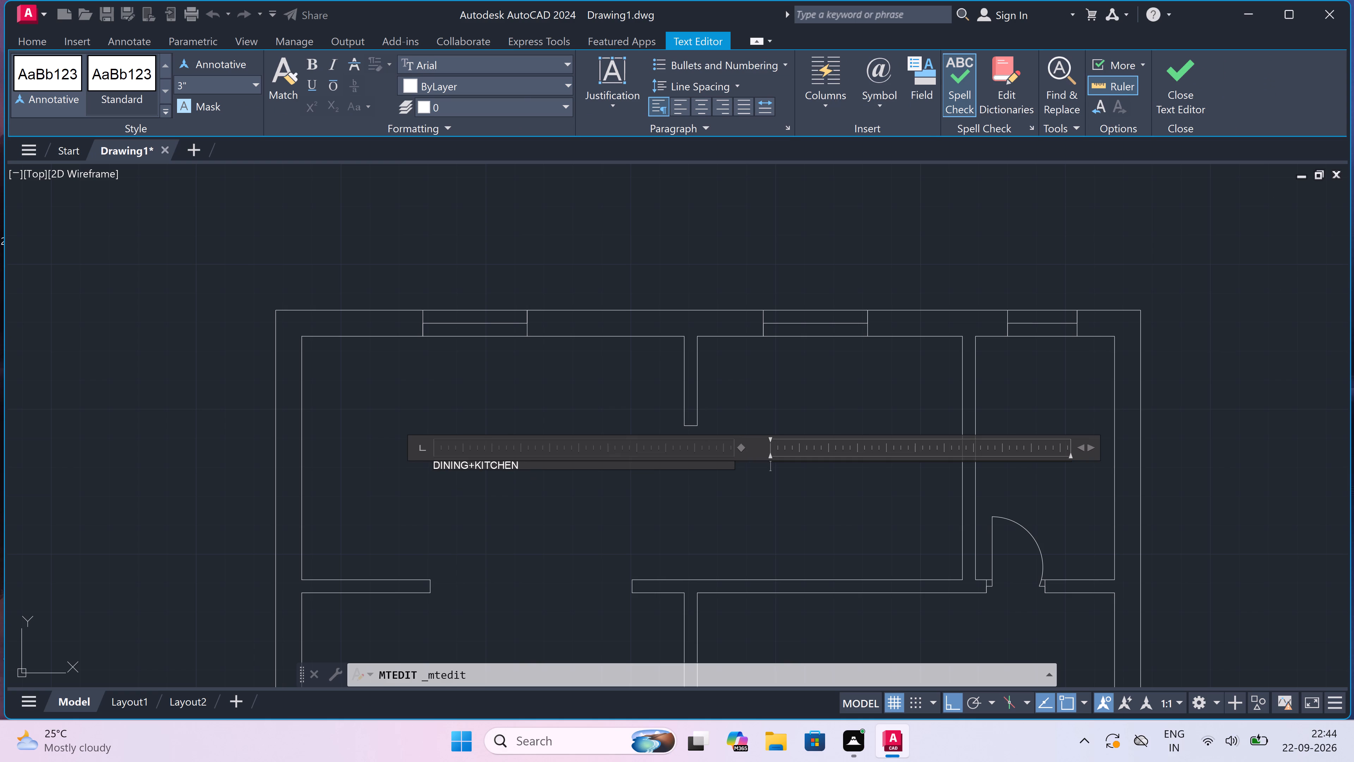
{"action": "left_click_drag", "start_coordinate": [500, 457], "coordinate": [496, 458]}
Delete the existing DINING+KITCHEN label from the top-left room.
{"action": "left_click", "coordinate": [476, 465]}
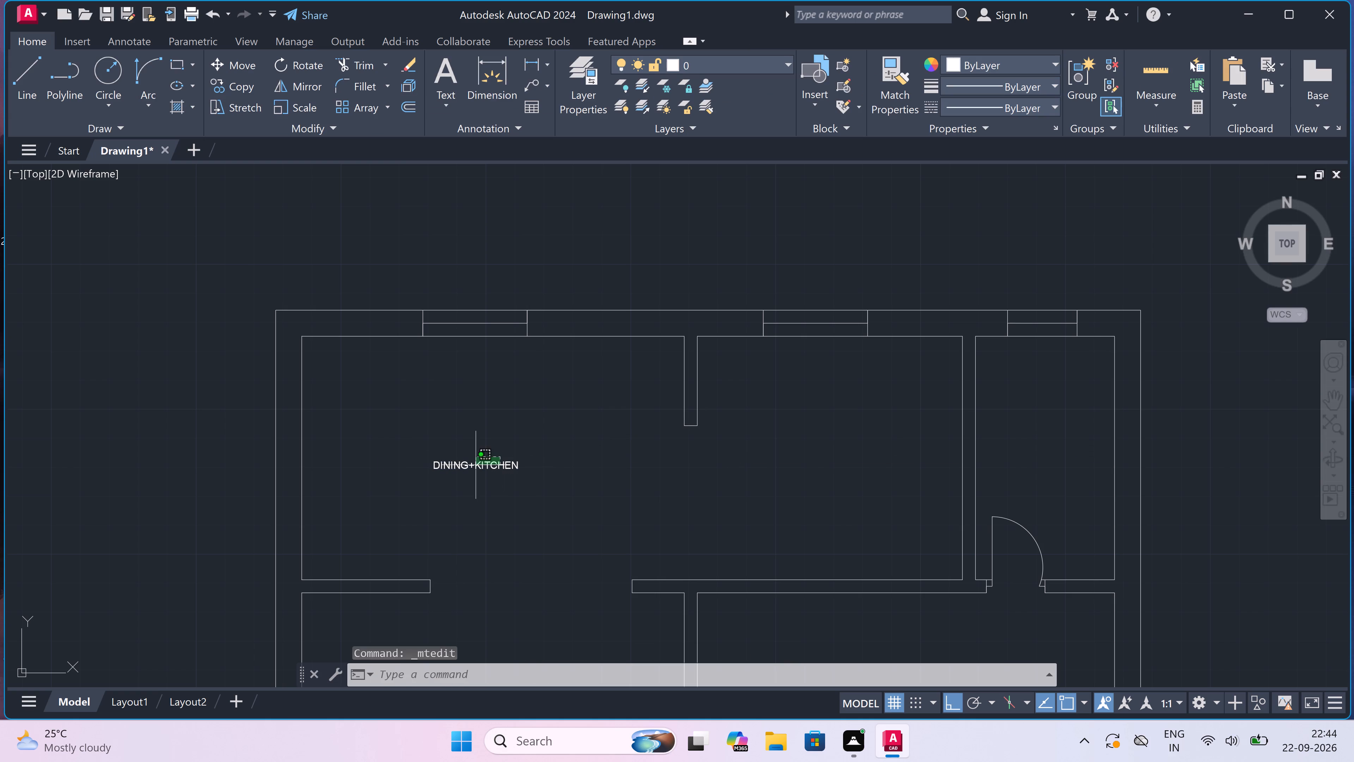
{"action": "key", "text": "Delete"}
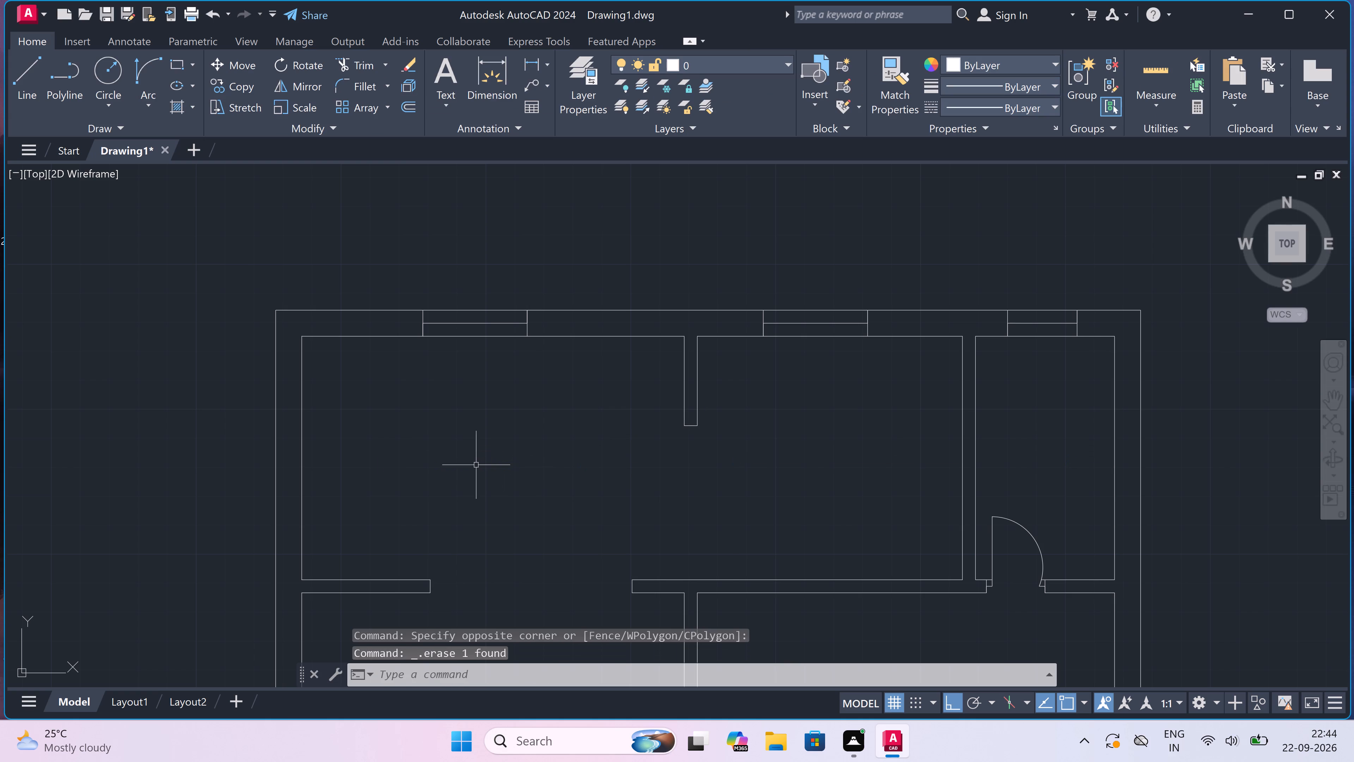
Add a two-line multiline text label reading DINING+KITCHEN and 19'0"X7'0" in the lower part of the top-left room.
{"action": "type", "text": "MT"}
{"action": "key", "text": "space"}
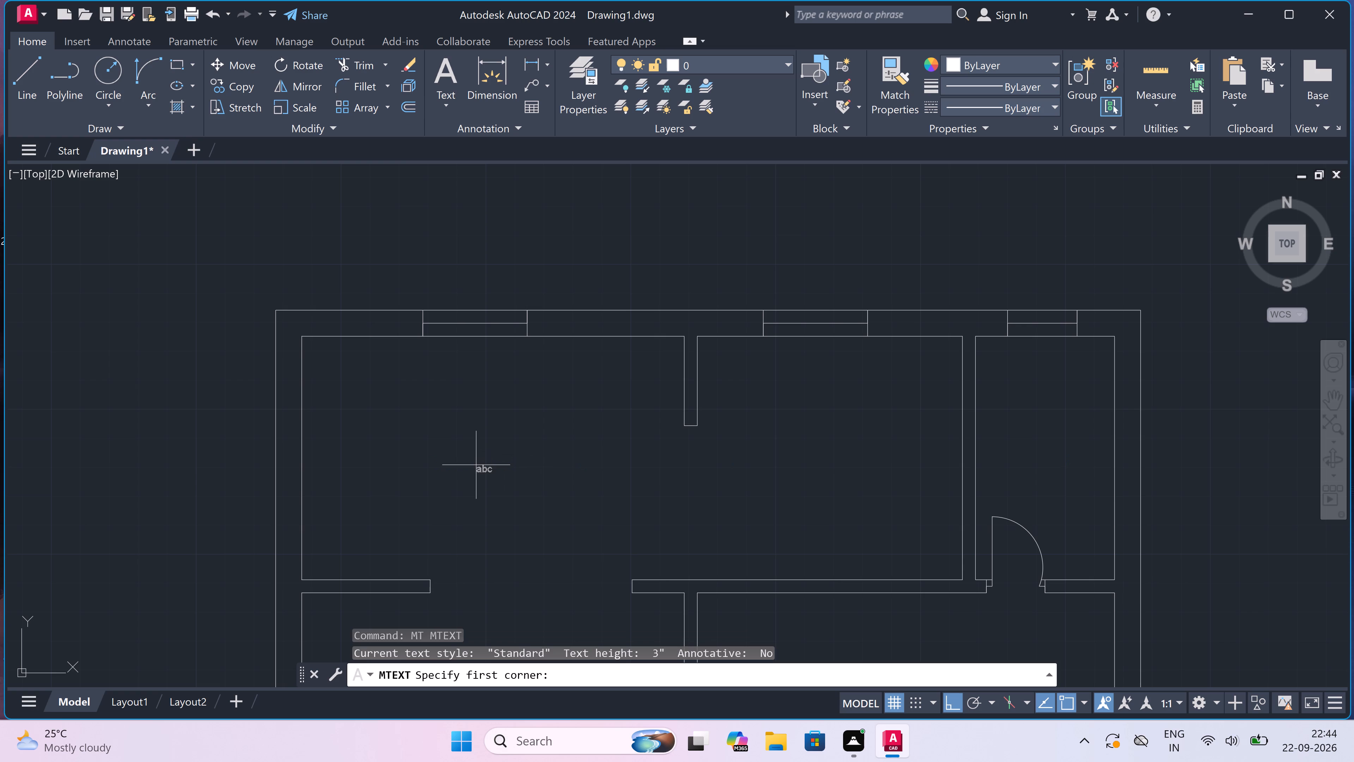
{"action": "left_click_drag", "start_coordinate": [499, 501], "coordinate": [511, 501]}
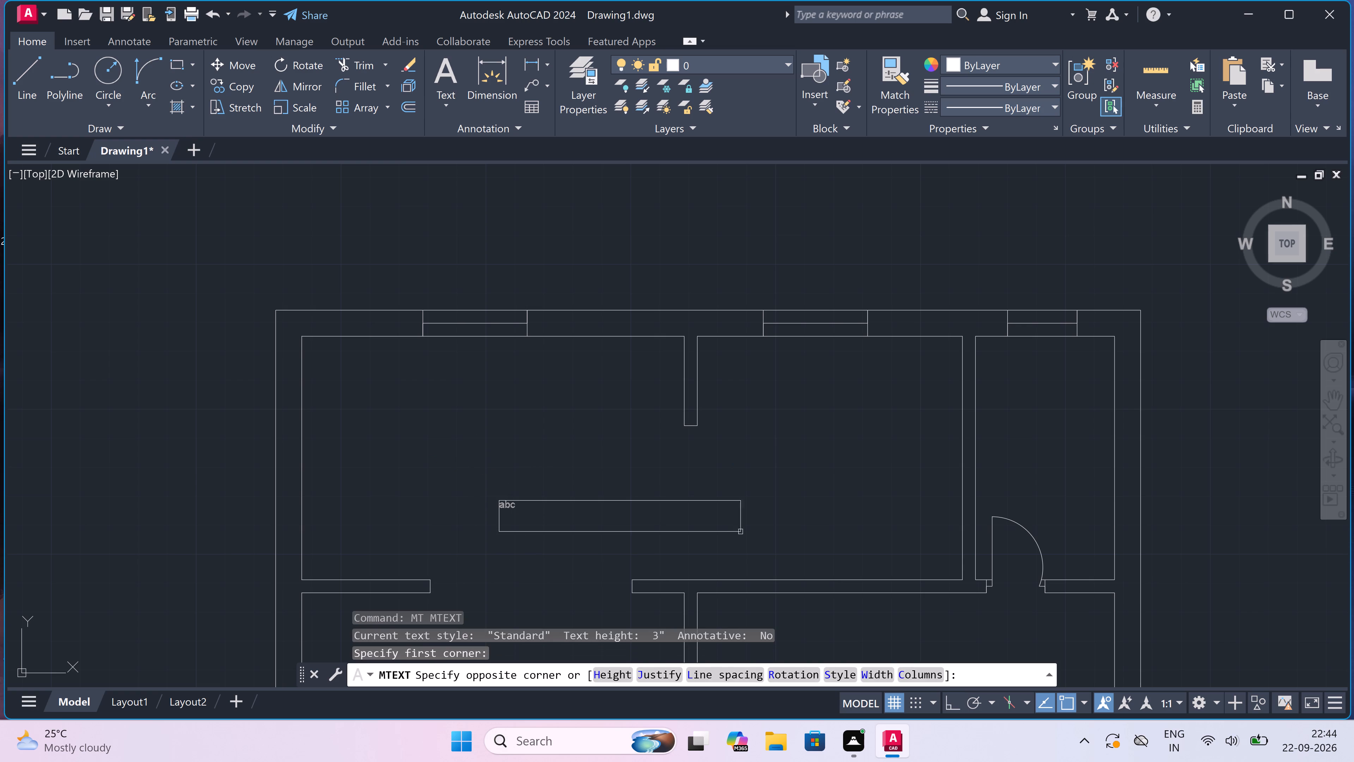
{"action": "left_click", "coordinate": [819, 521]}
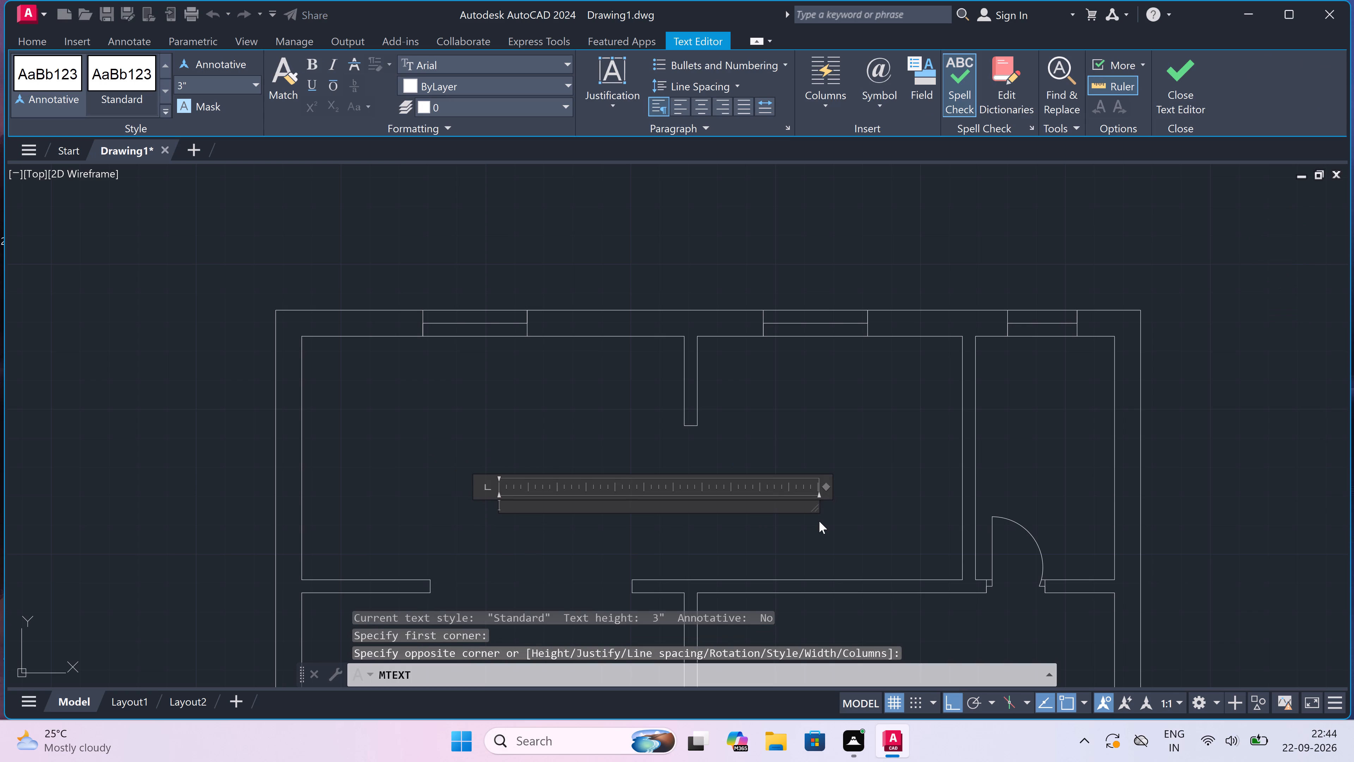
{"action": "type", "text": "DIN"}
{"action": "type", "text": "ING"}
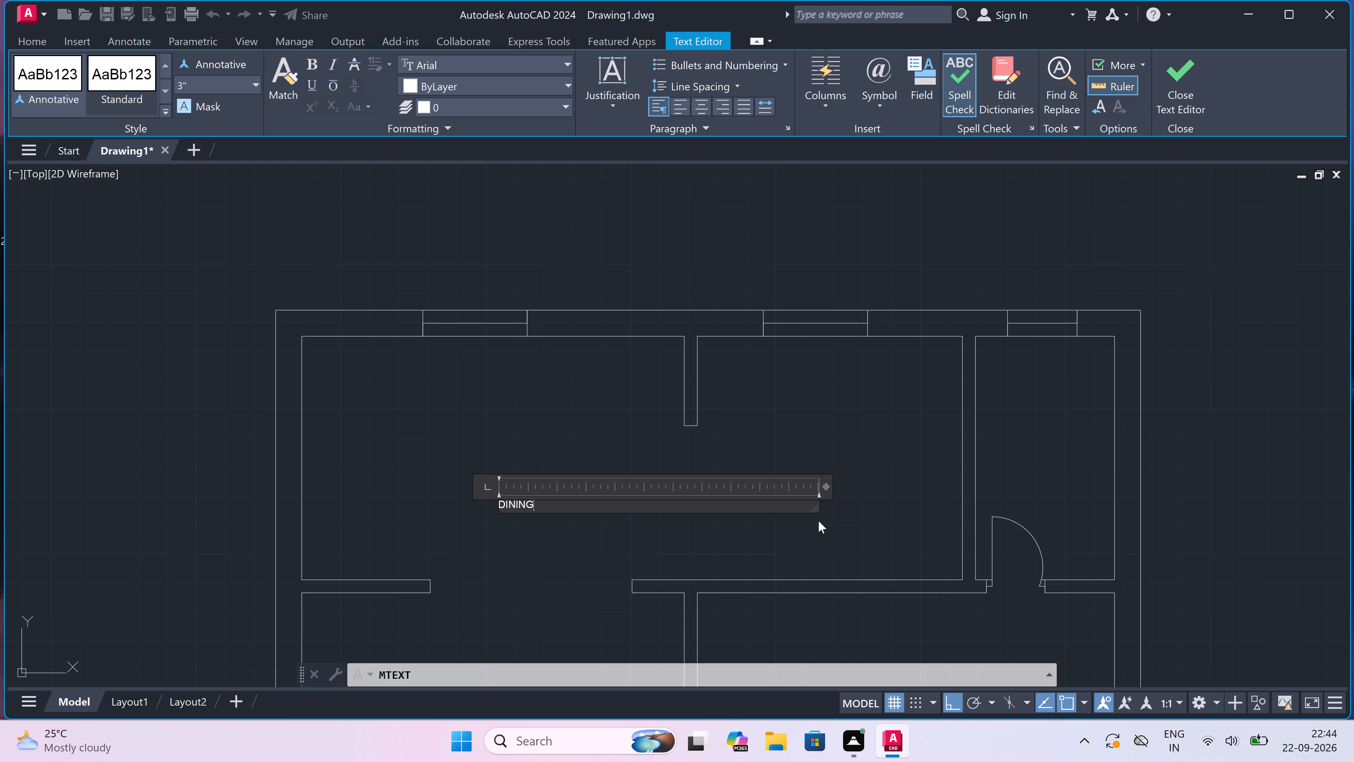
{"action": "key", "text": "shift+plus"}
{"action": "type", "text": "KITCHEN"}
{"action": "key", "text": "Return"}
{"action": "type", "text": "19'0\""}
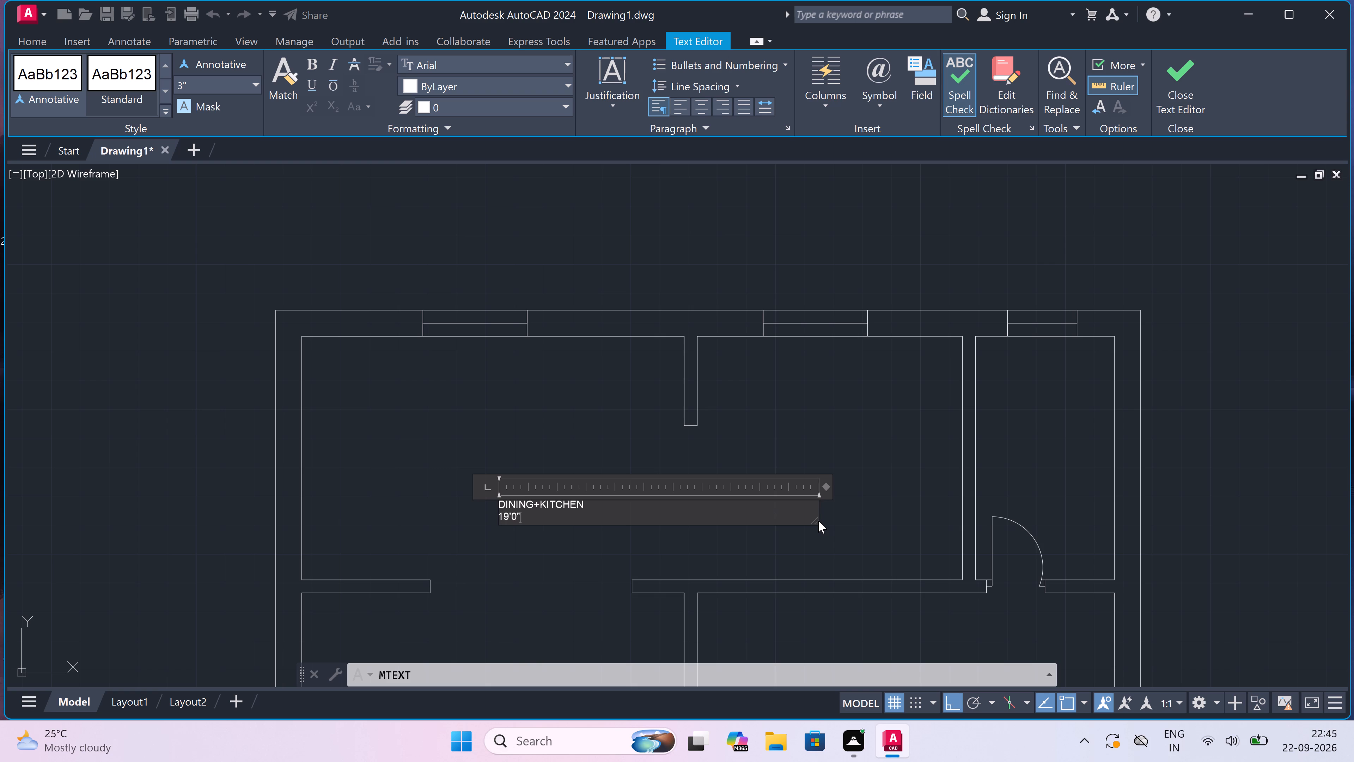
{"action": "key", "text": "x"}
{"action": "type", "text": "7'0\""}
{"action": "left_click", "coordinate": [598, 430]}
Add a two-line multiline text label reading TOILET and 4'0"X7'0" inside the small top-right room.
{"action": "scroll", "coordinate": [597, 432], "scroll_direction": "down", "scroll_amount": 3}
{"action": "scroll", "coordinate": [749, 434], "scroll_direction": "up", "scroll_amount": 3}
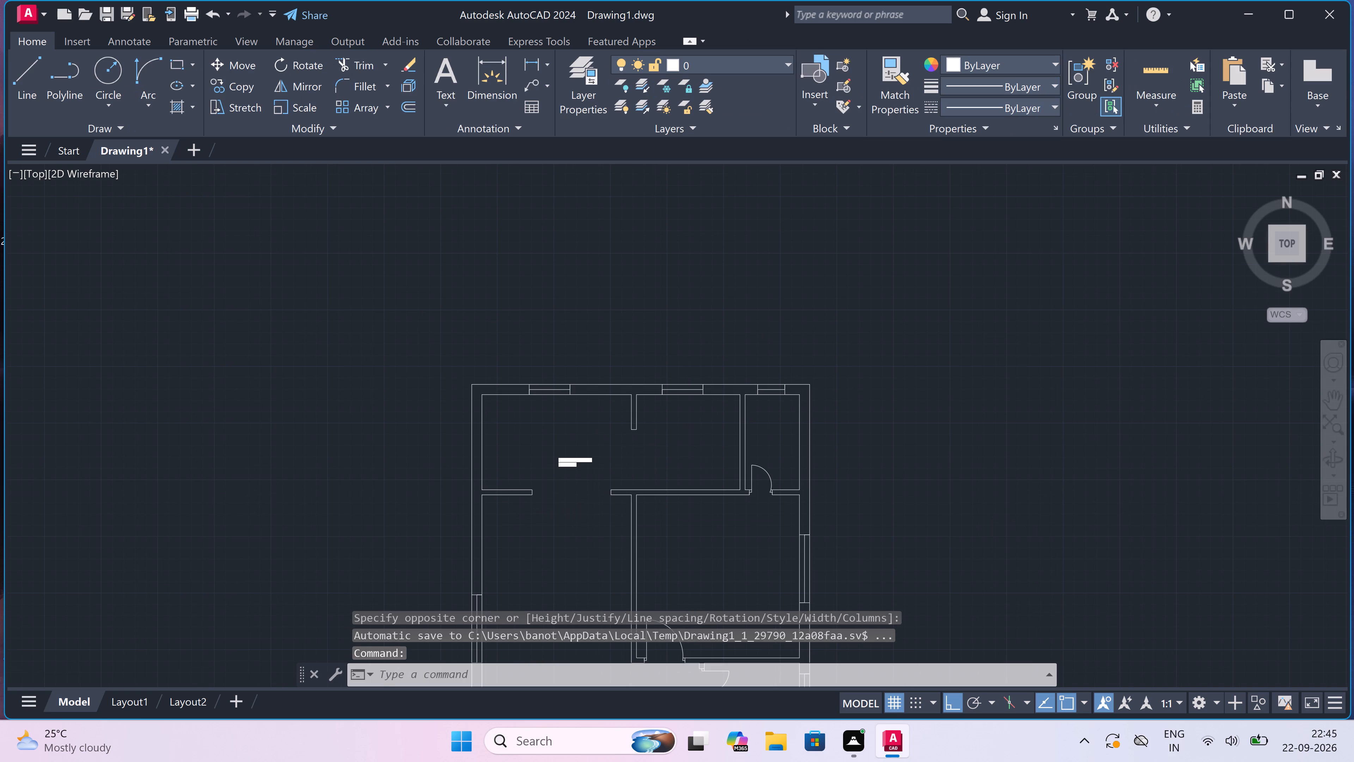
{"action": "key", "text": "space"}
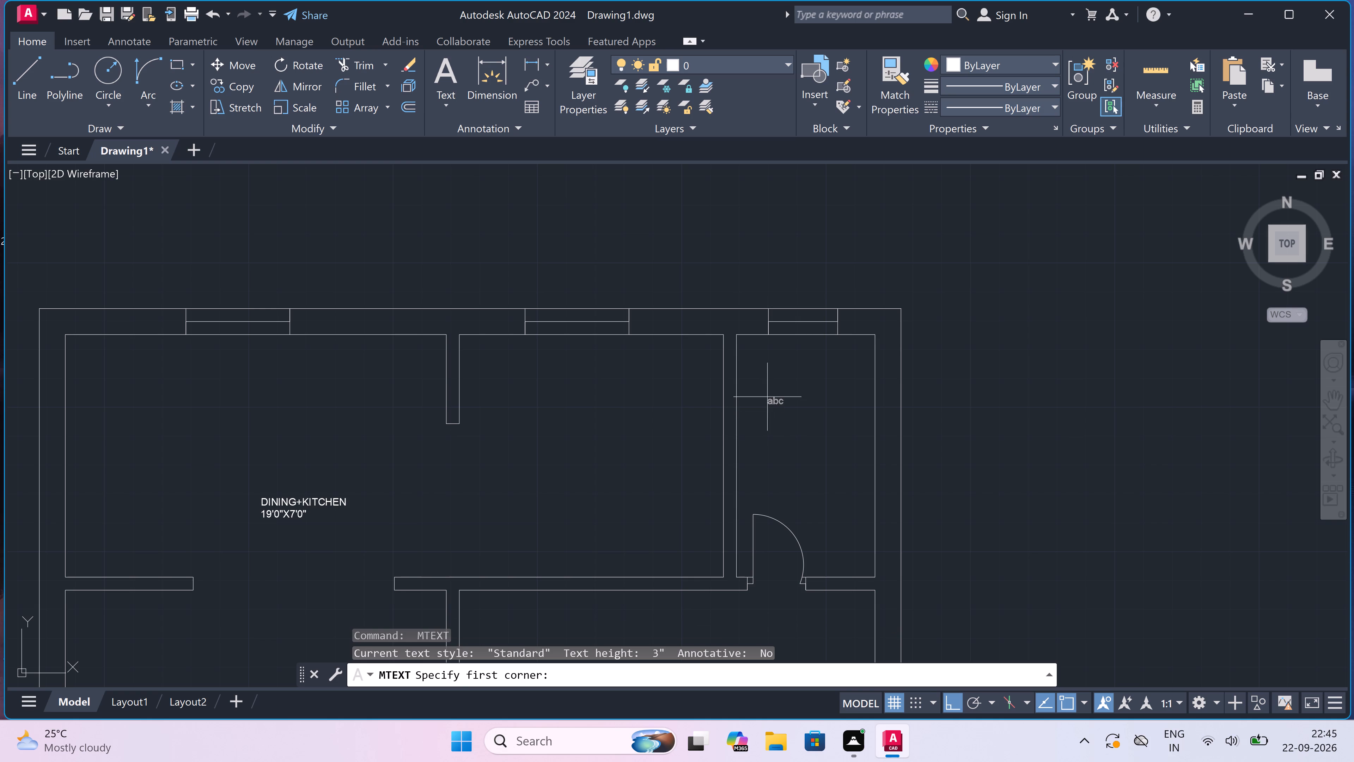
{"action": "left_click_drag", "start_coordinate": [768, 395], "coordinate": [779, 394]}
{"action": "left_click", "coordinate": [929, 397]}
{"action": "scroll", "coordinate": [823, 410], "scroll_direction": "up", "scroll_amount": 1}
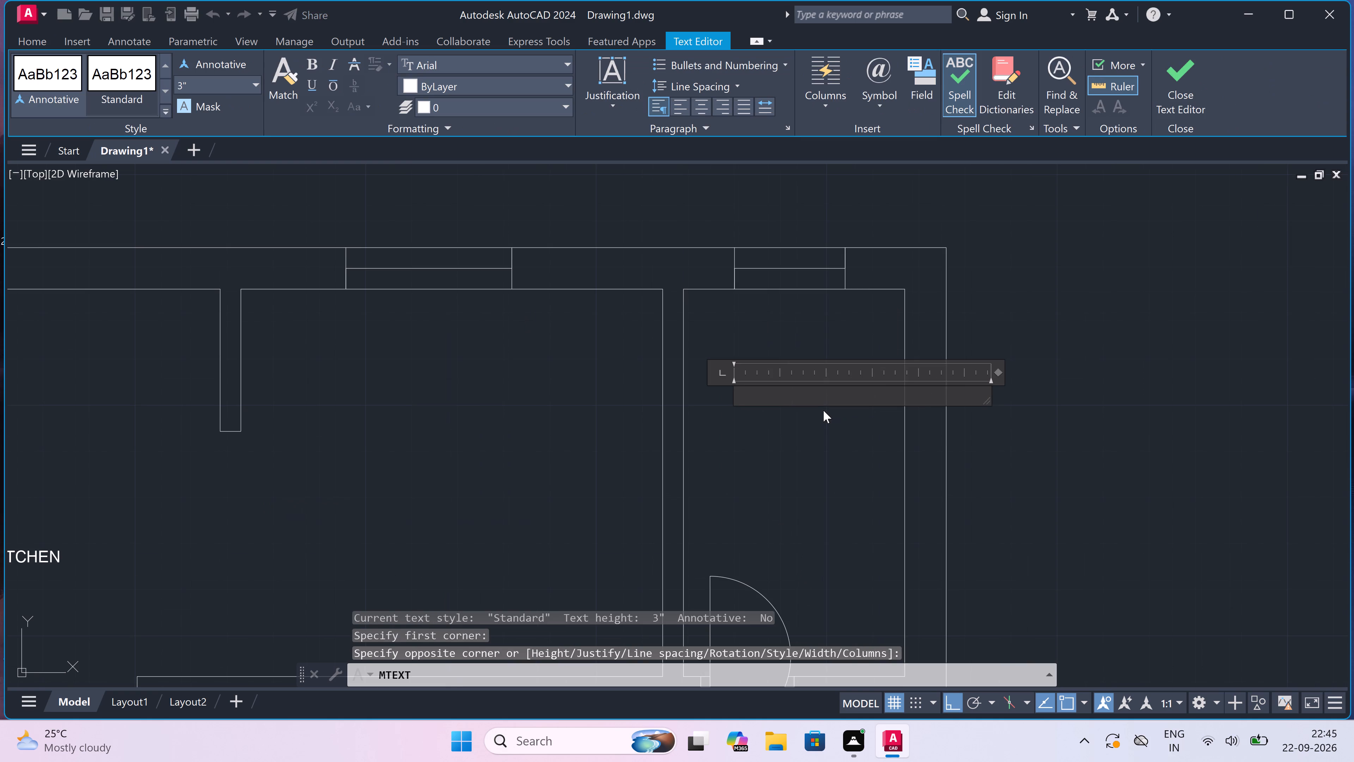
{"action": "key", "text": "t"}
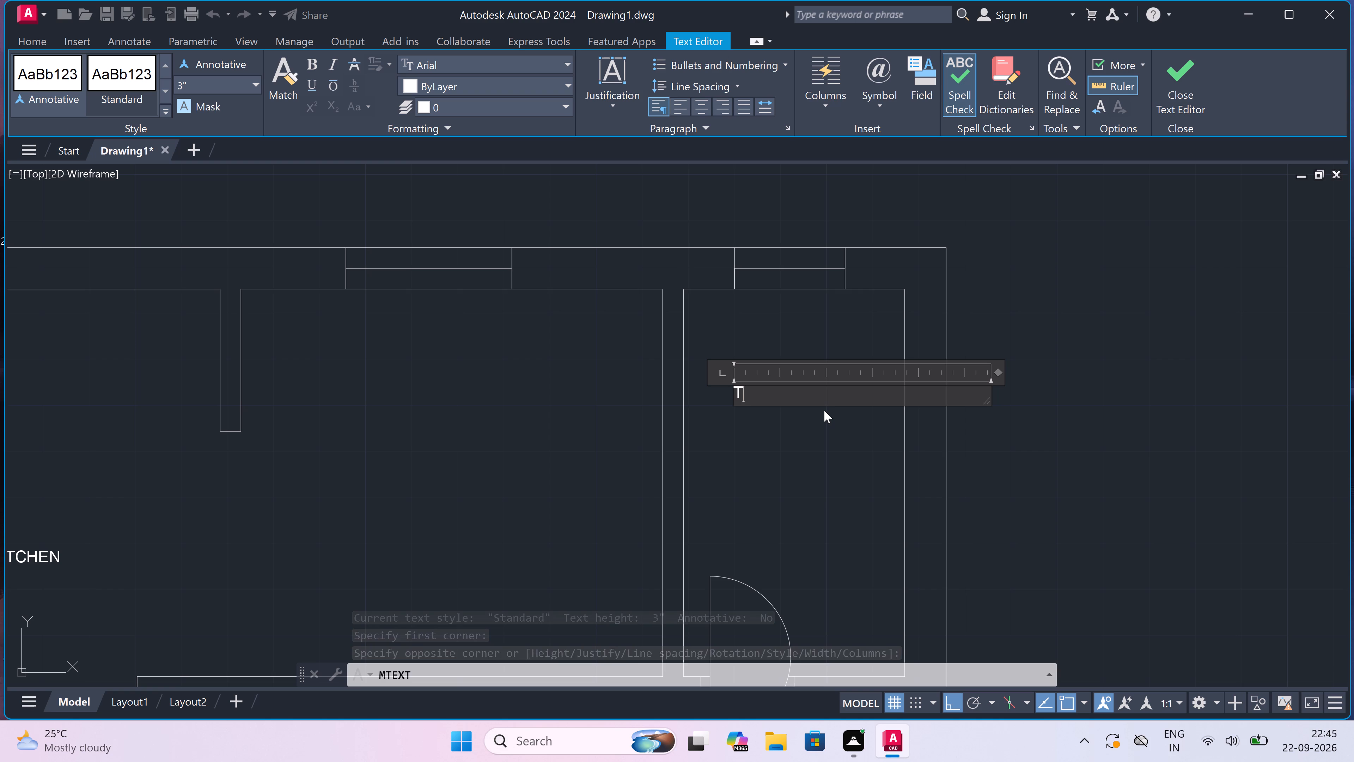
{"action": "type", "text": "OILET"}
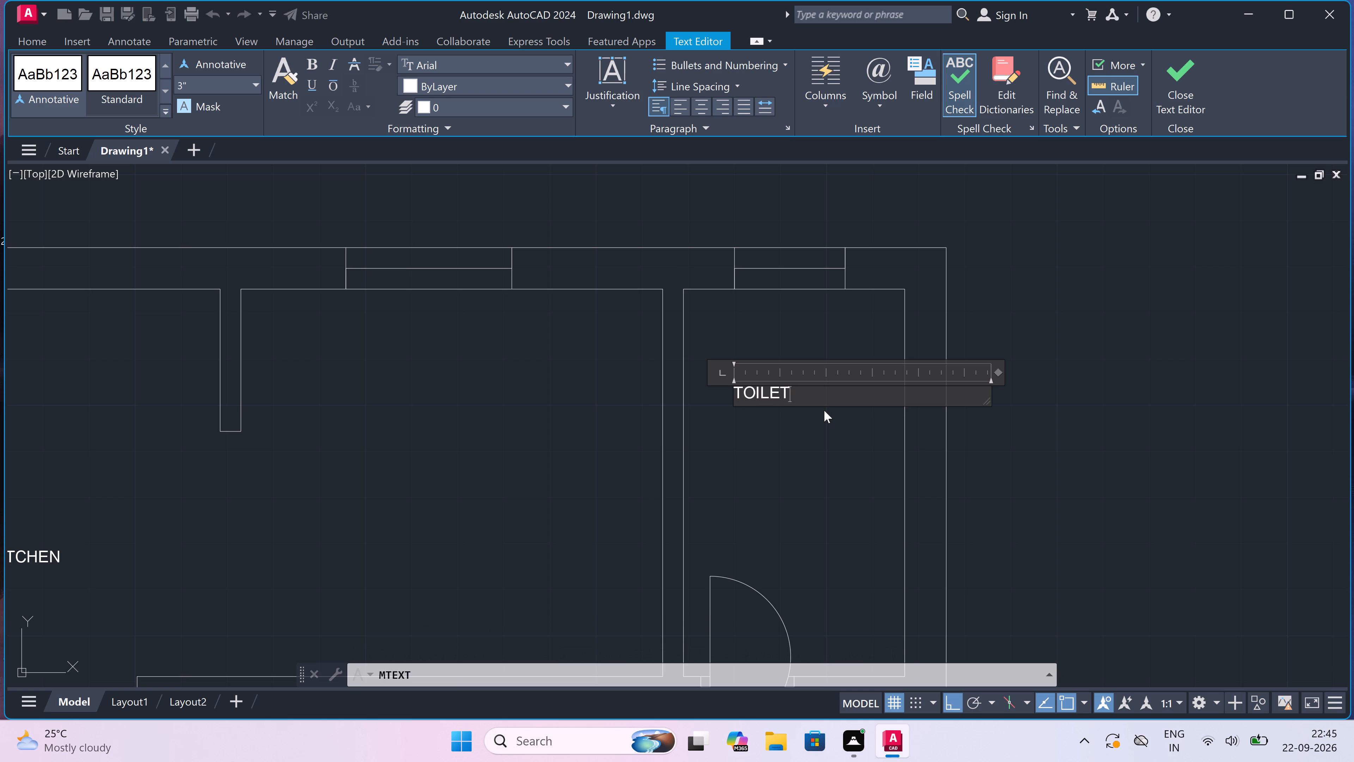
{"action": "key", "text": "Return"}
{"action": "type", "text": "4'0\""}
{"action": "key", "text": "x"}
{"action": "type", "text": "7'0\""}
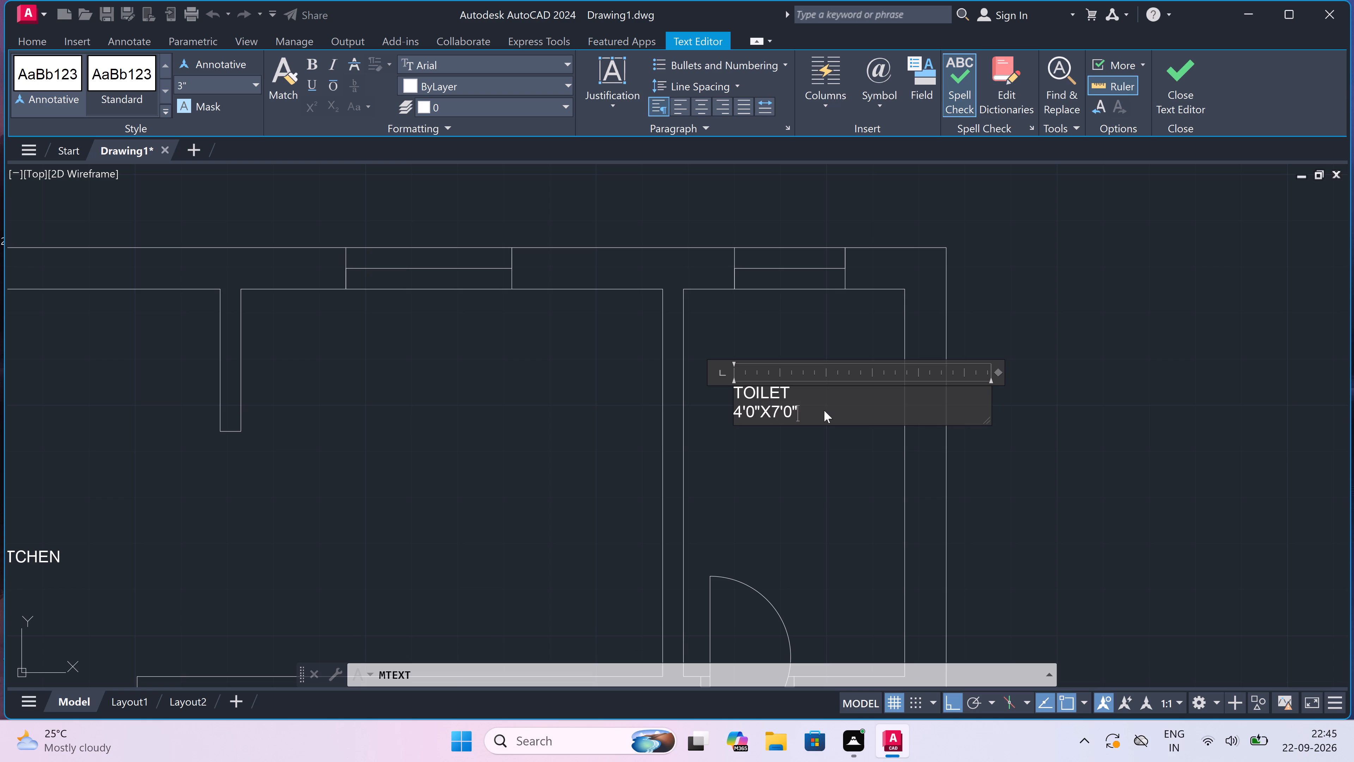
{"action": "left_click", "coordinate": [811, 440]}
Add a two-line multiline text label reading BEDROOM-2 and 10'X12' near the upper-left corner of the room below the toilet.
{"action": "scroll", "coordinate": [796, 424], "scroll_direction": "down", "scroll_amount": 6}
{"action": "scroll", "coordinate": [775, 468], "scroll_direction": "up", "scroll_amount": 4}
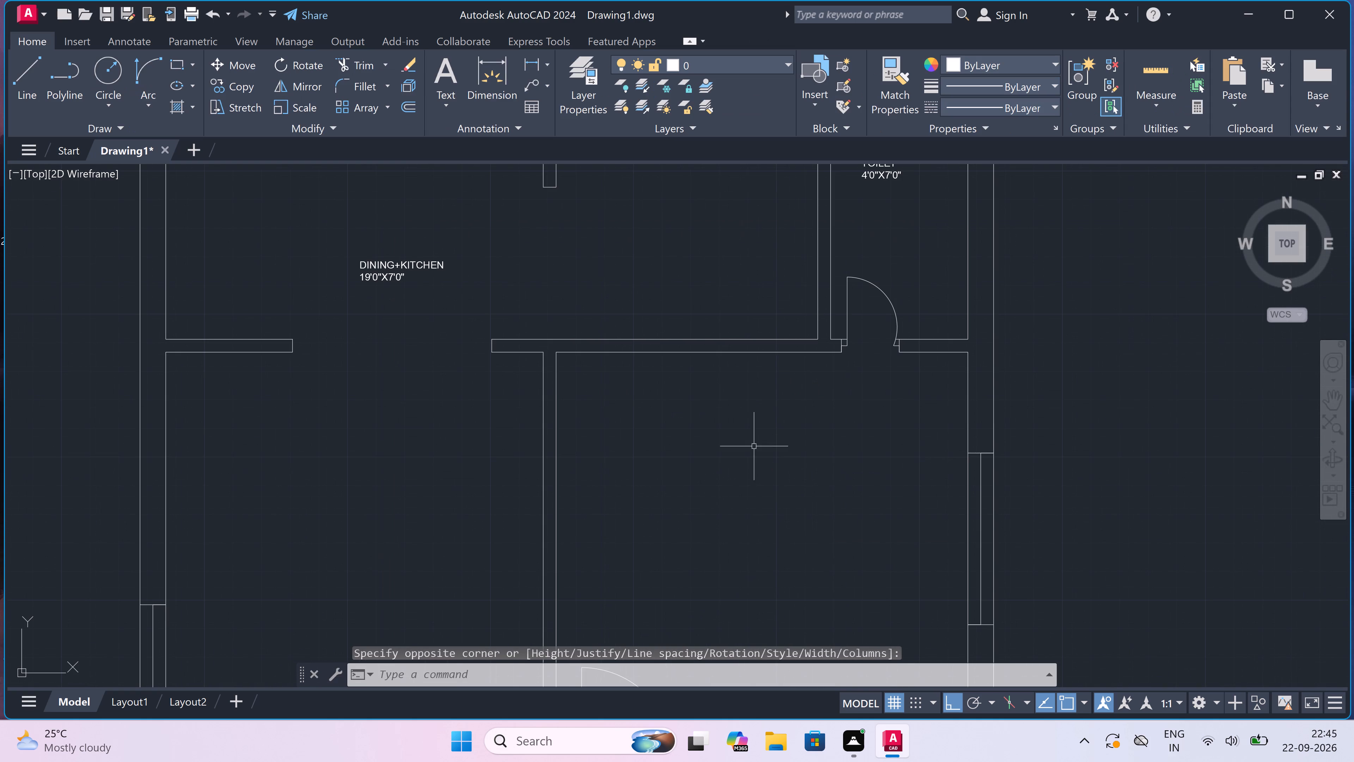
{"action": "key", "text": "space"}
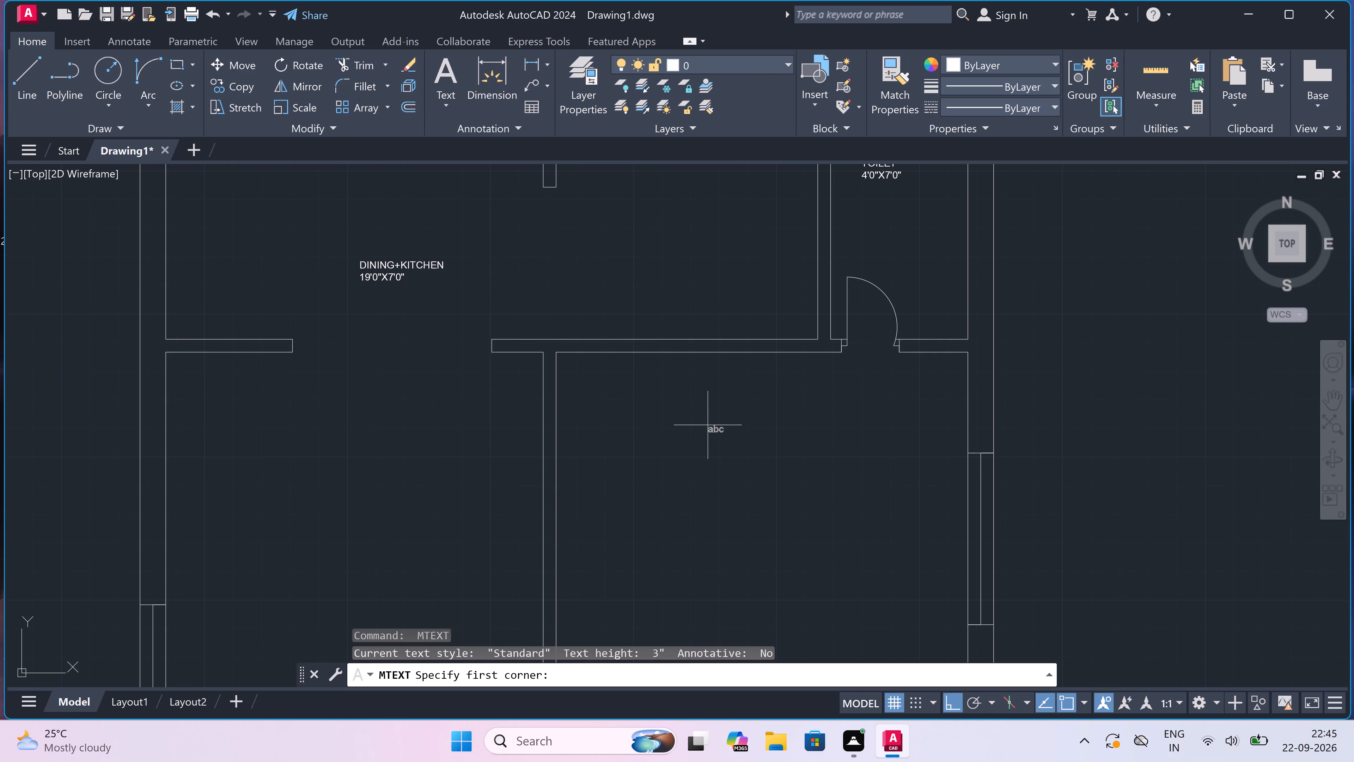
{"action": "left_click", "coordinate": [585, 388]}
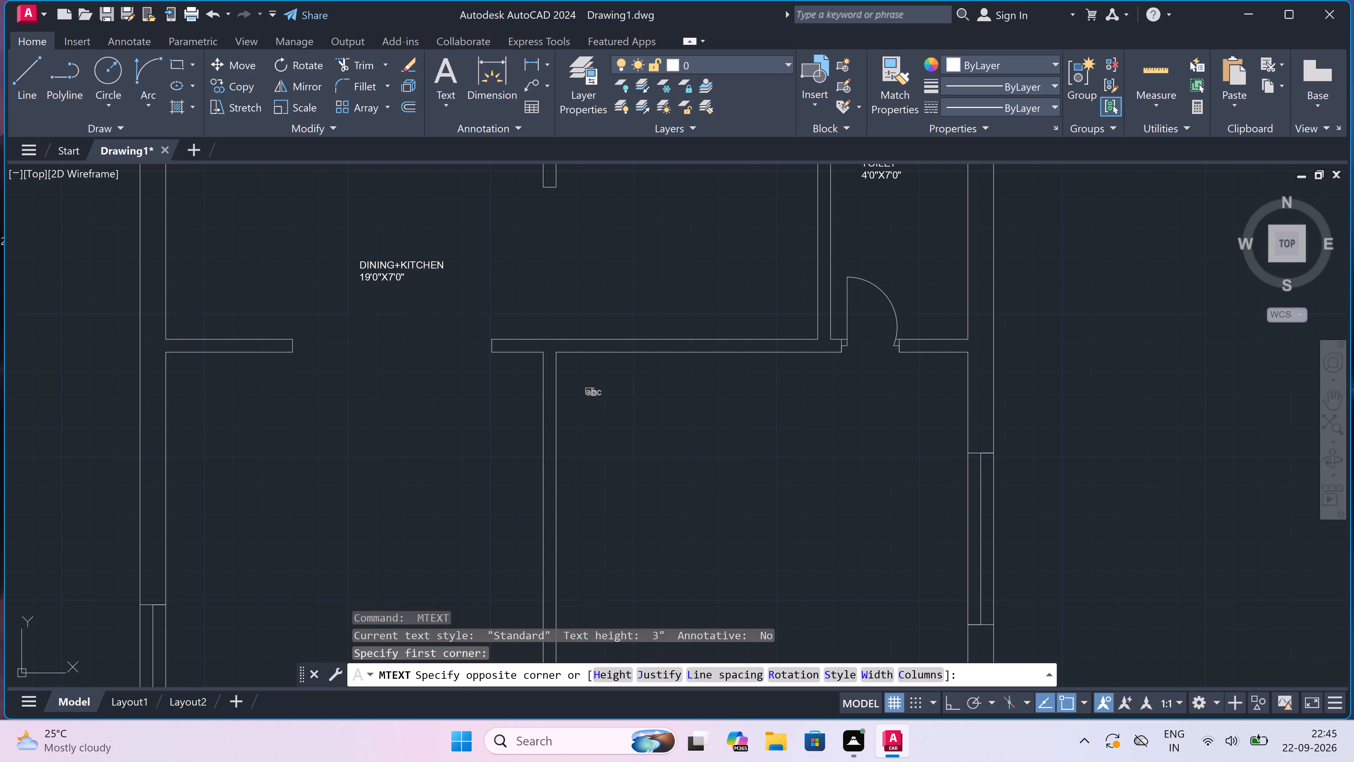
{"action": "left_click", "coordinate": [955, 431]}
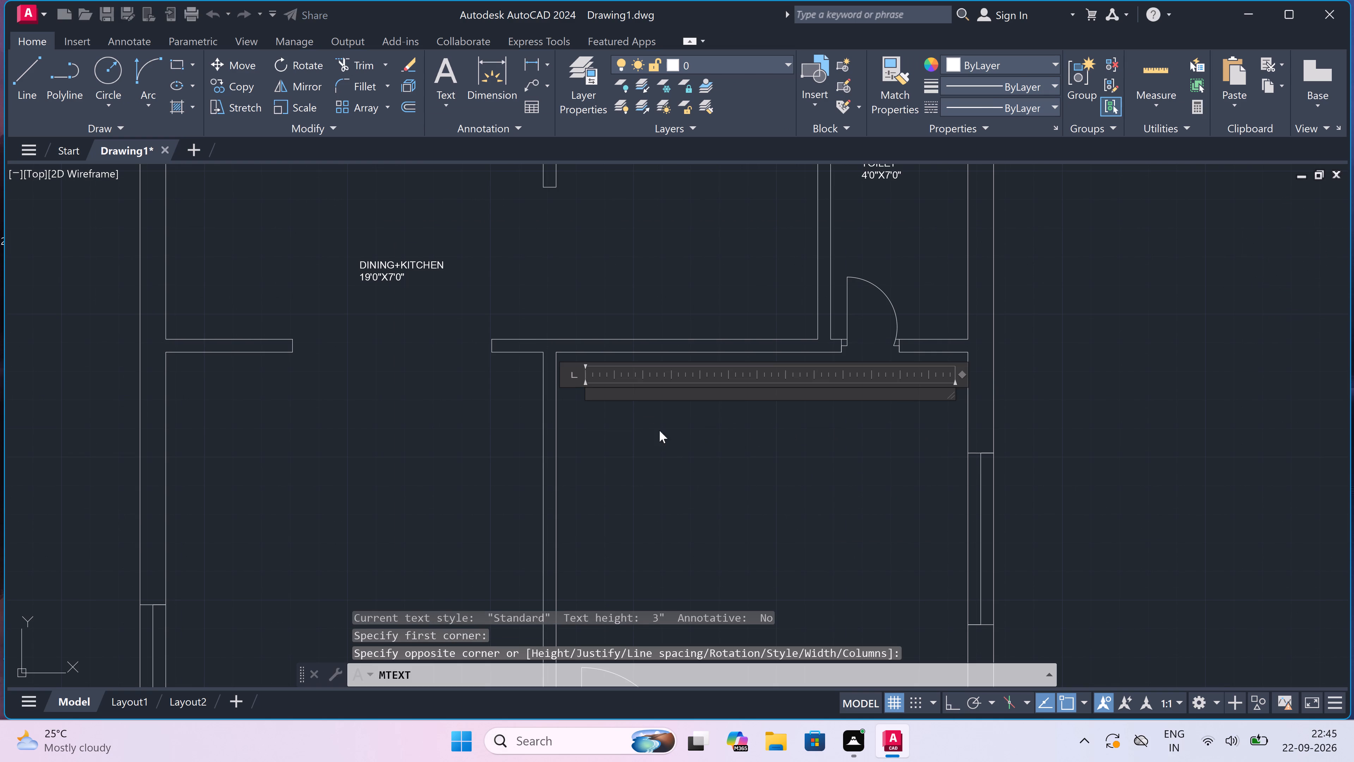
{"action": "scroll", "coordinate": [641, 426], "scroll_direction": "up", "scroll_amount": 1}
{"action": "type", "text": "BEDROOM-2"}
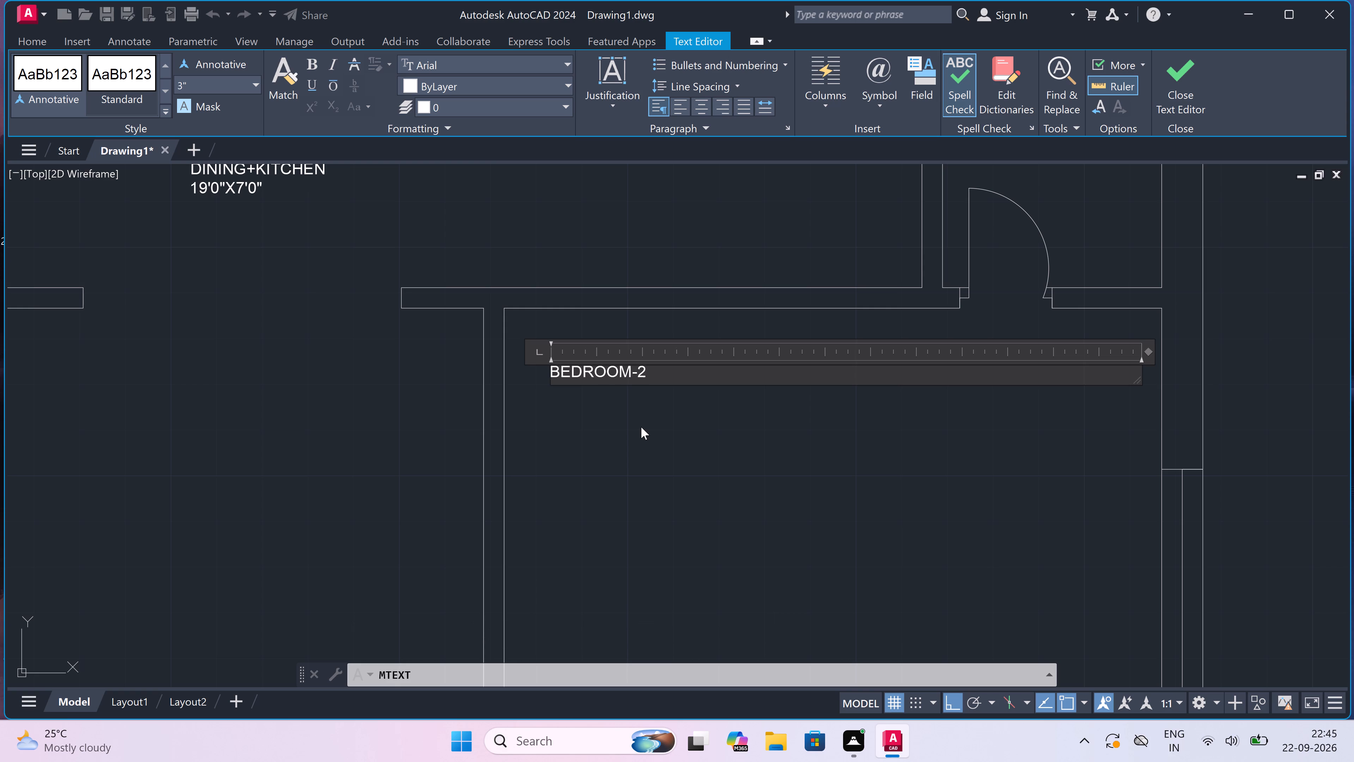
{"action": "key", "text": "Return"}
{"action": "type", "text": "10'"}
{"action": "type", "text": "X12'"}
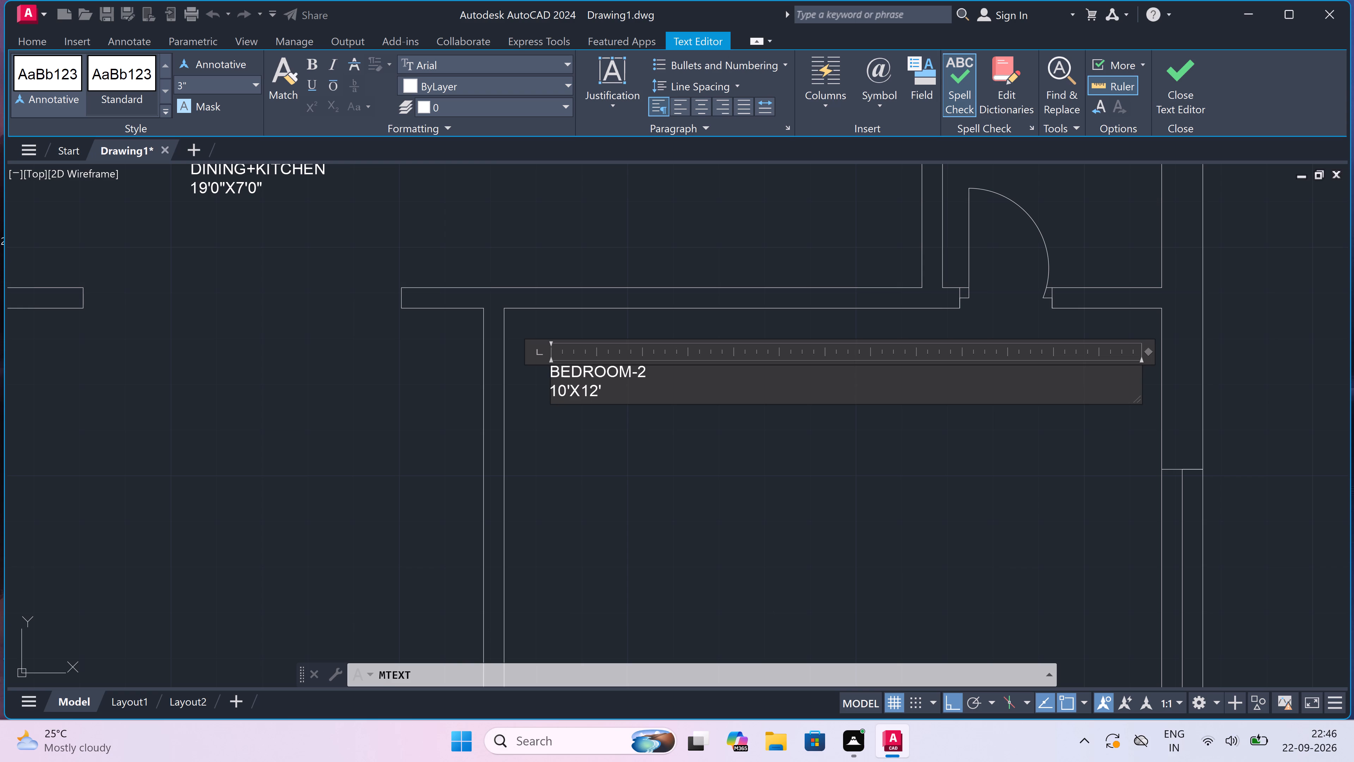
{"action": "left_click", "coordinate": [641, 428]}
Add a two-line multiline text label reading LIVING AREA and 11'0"X19'0" in the middle of the large room left of BEDROOM-2.
{"action": "scroll", "coordinate": [641, 427], "scroll_direction": "down", "scroll_amount": 7}
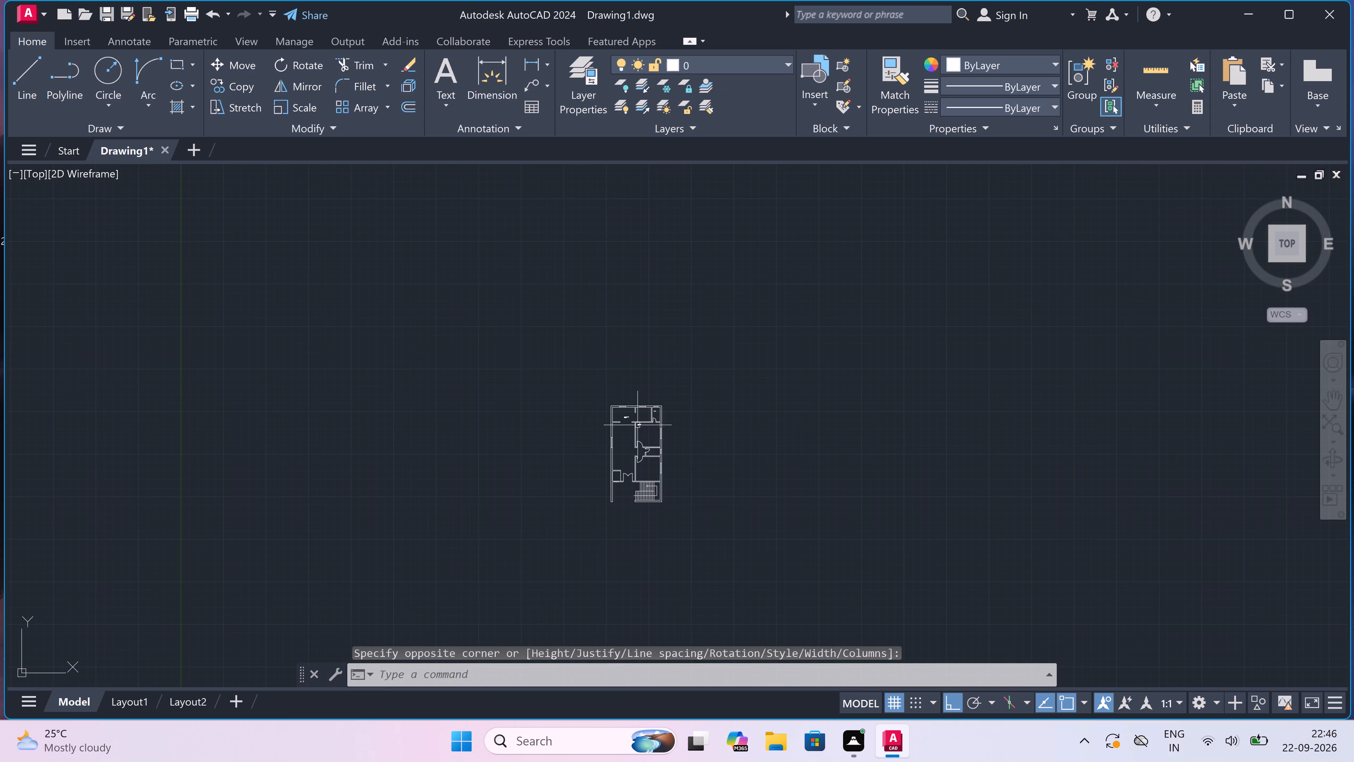
{"action": "scroll", "coordinate": [618, 425], "scroll_direction": "up", "scroll_amount": 3}
{"action": "scroll", "coordinate": [621, 443], "scroll_direction": "down", "scroll_amount": 1}
{"action": "scroll", "coordinate": [624, 488], "scroll_direction": "up", "scroll_amount": 3}
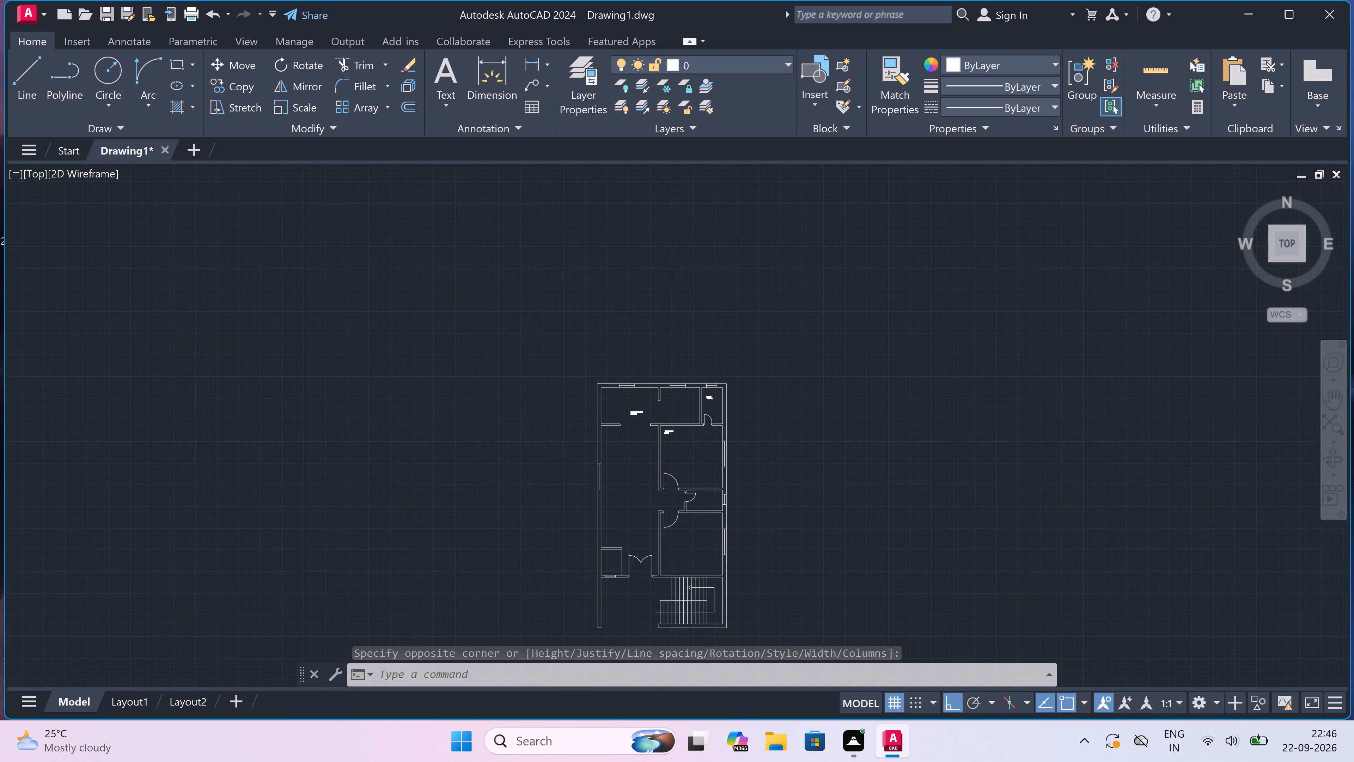
{"action": "key", "text": "space"}
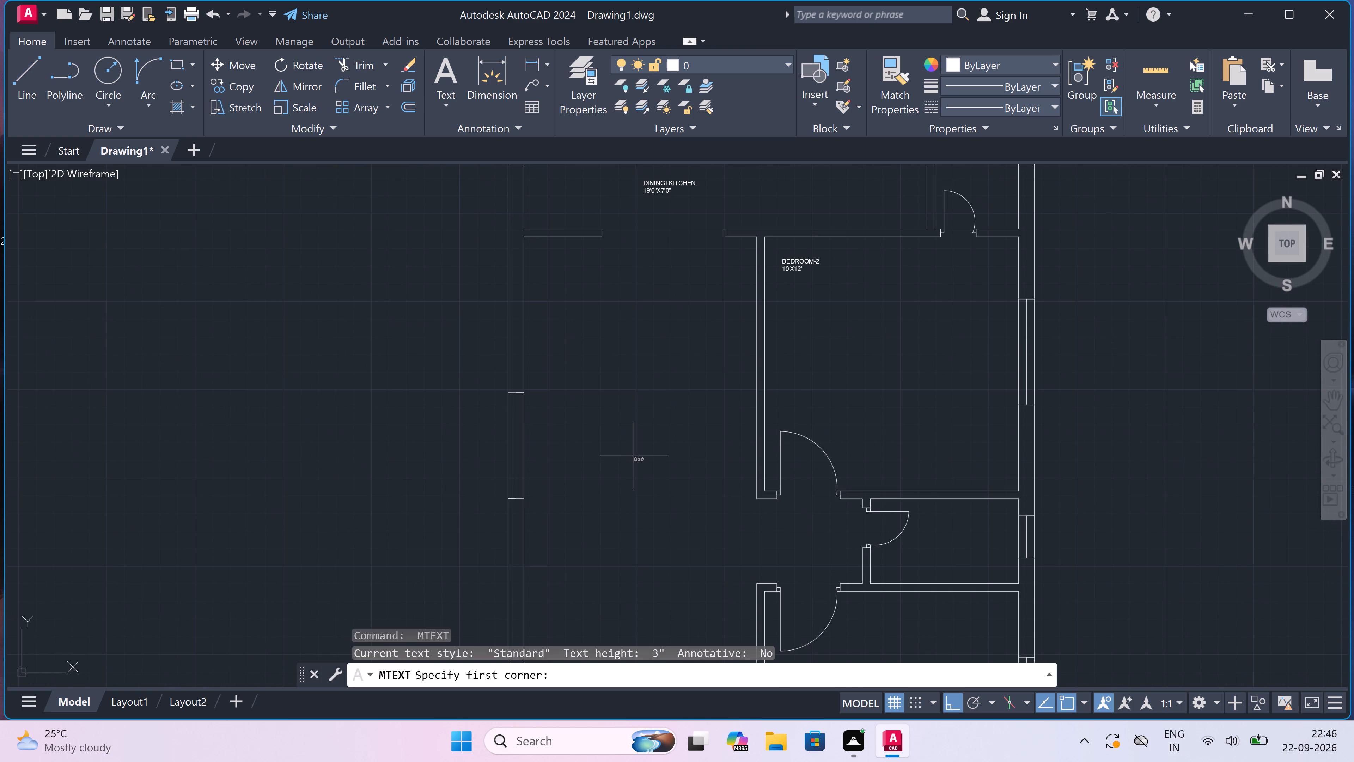
{"action": "left_click", "coordinate": [622, 430]}
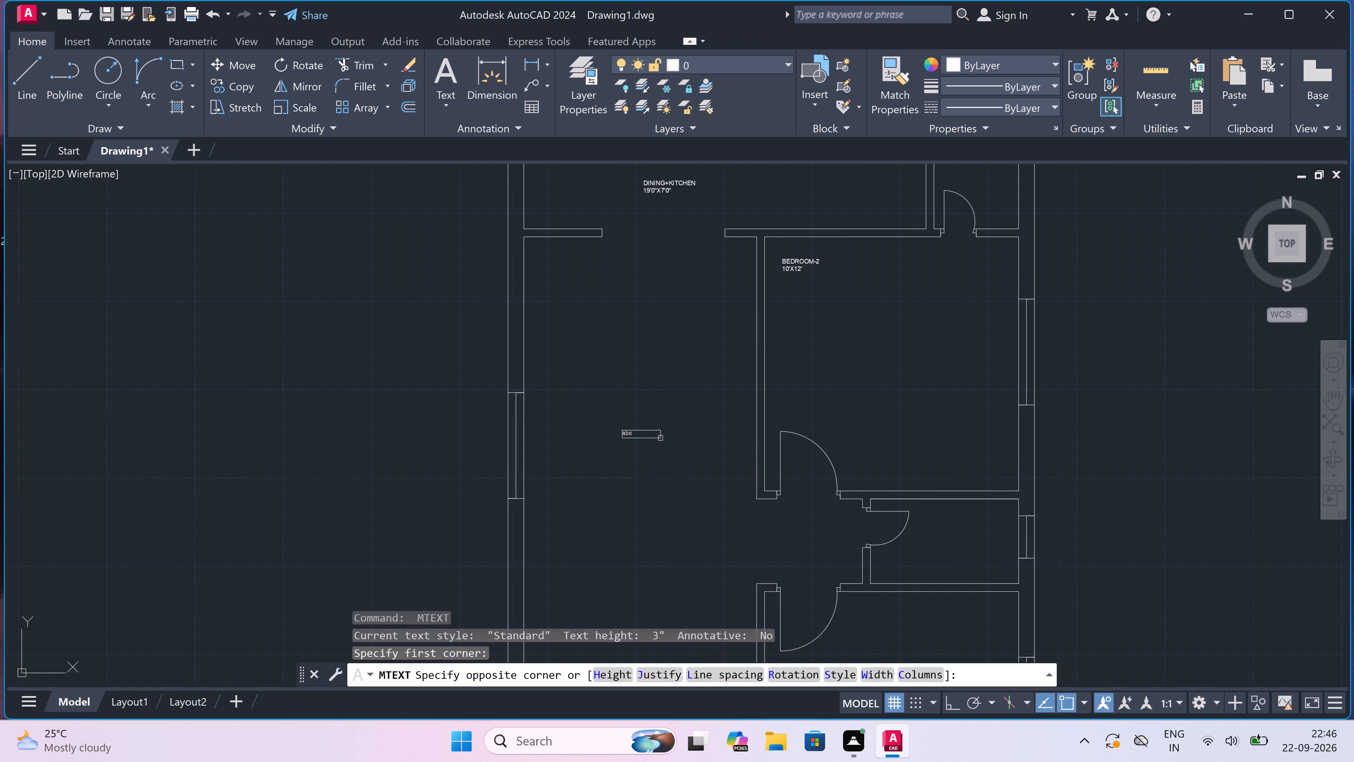
{"action": "left_click", "coordinate": [946, 442]}
{"action": "scroll", "coordinate": [621, 471], "scroll_direction": "up", "scroll_amount": 1}
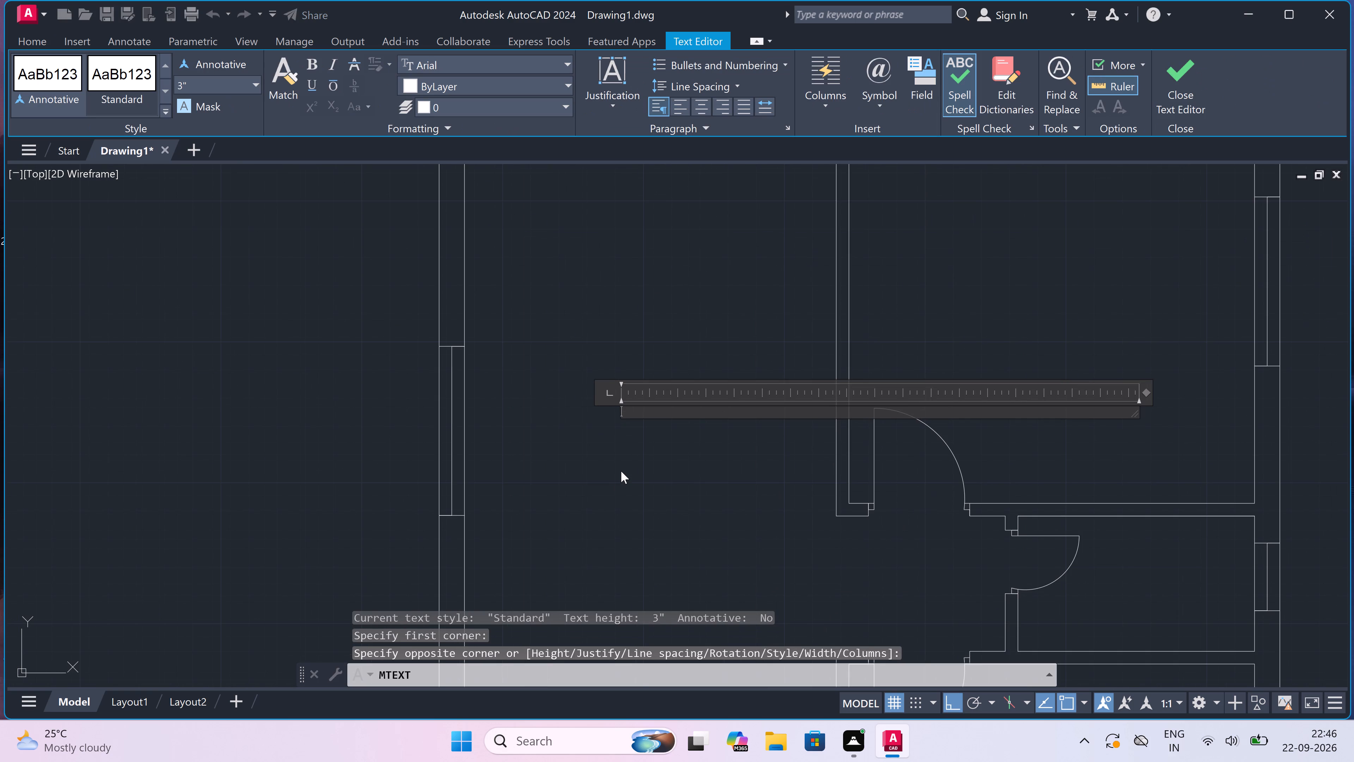
{"action": "type", "text": "LIVING"}
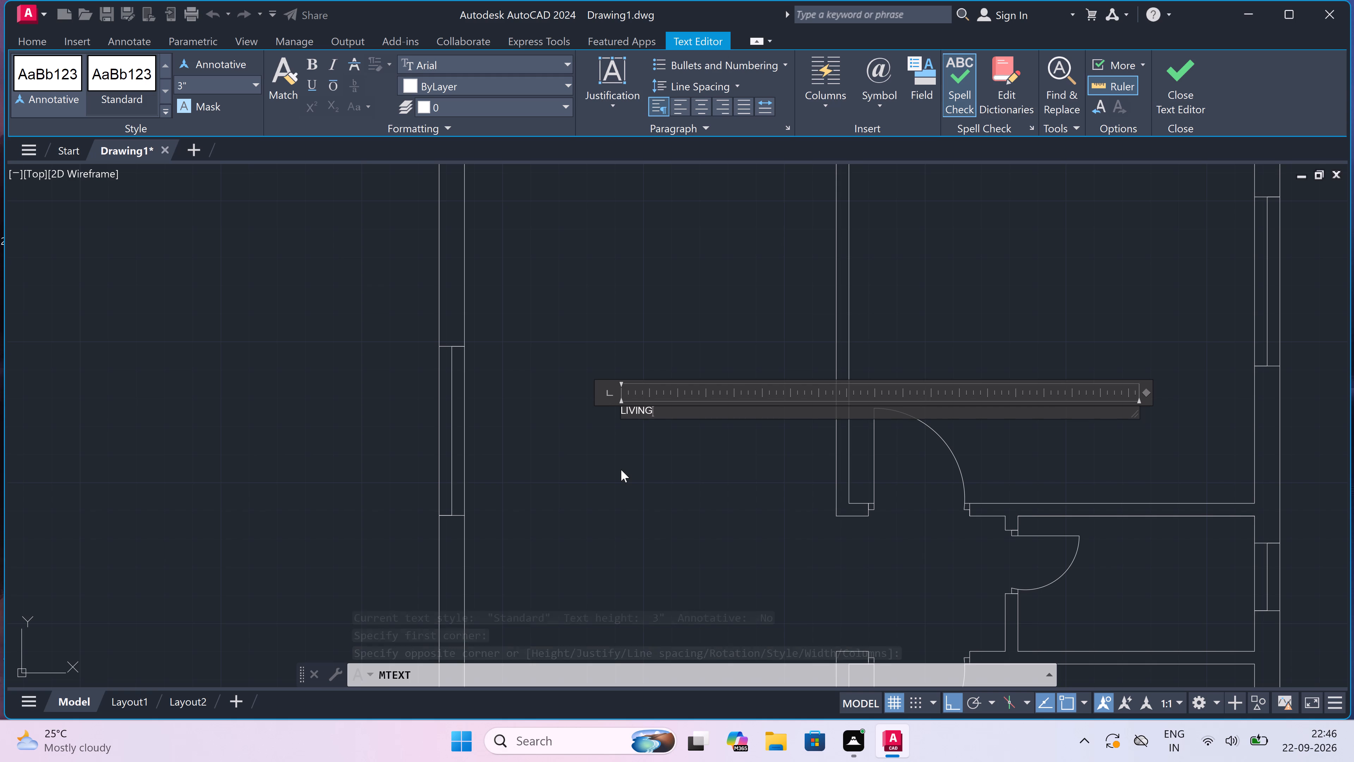
{"action": "key", "text": "space"}
{"action": "type", "text": "AREA"}
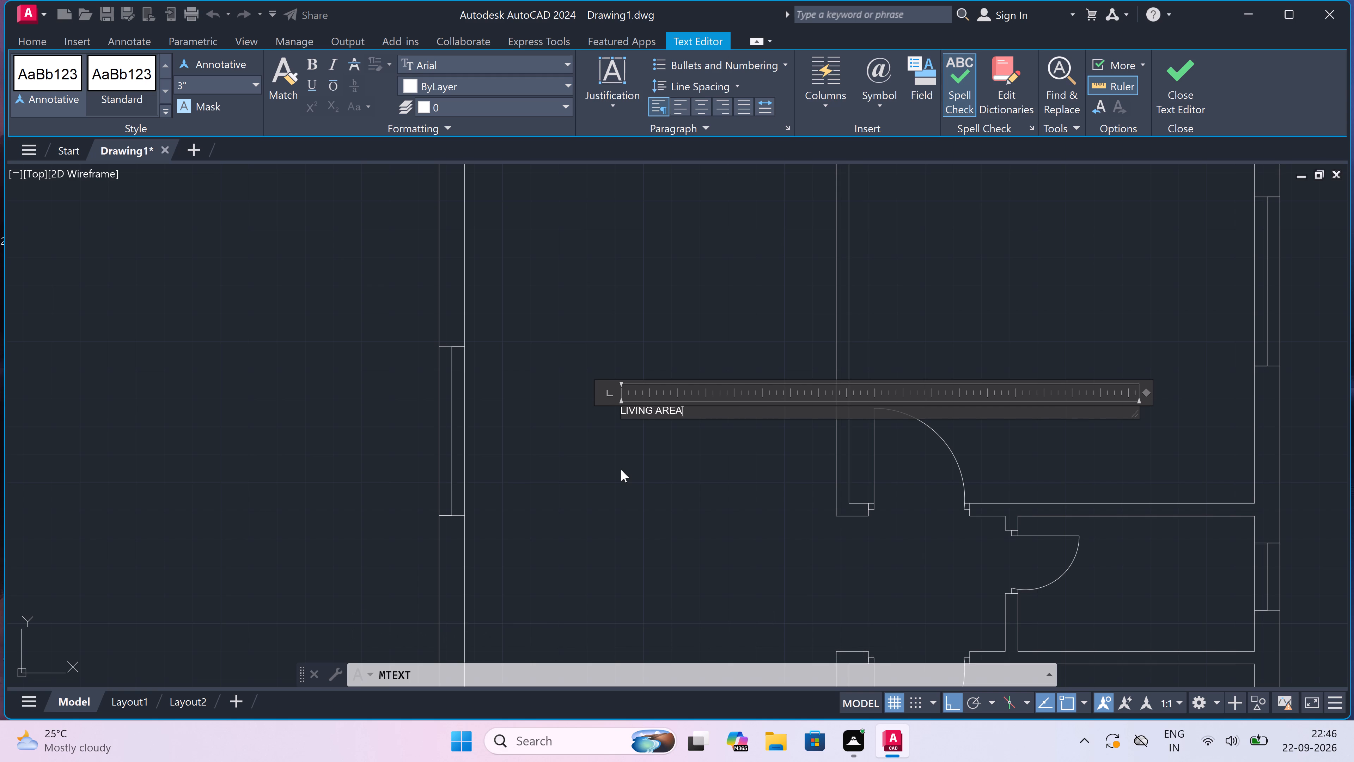
{"action": "key", "text": "Return"}
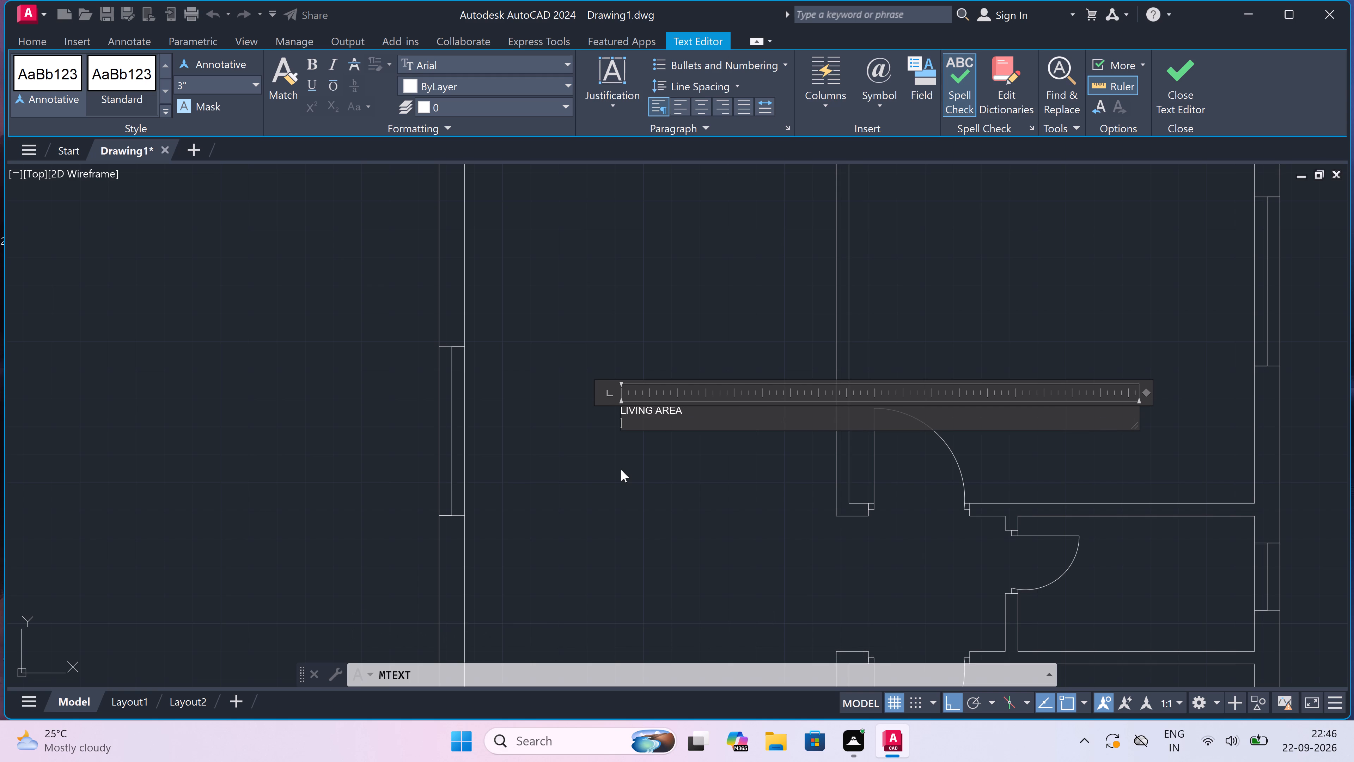
{"action": "type", "text": "11'0"}
{"action": "key", "text": "shift+quotedbl"}
{"action": "type", "text": "X19'"}
{"action": "type", "text": "0\""}
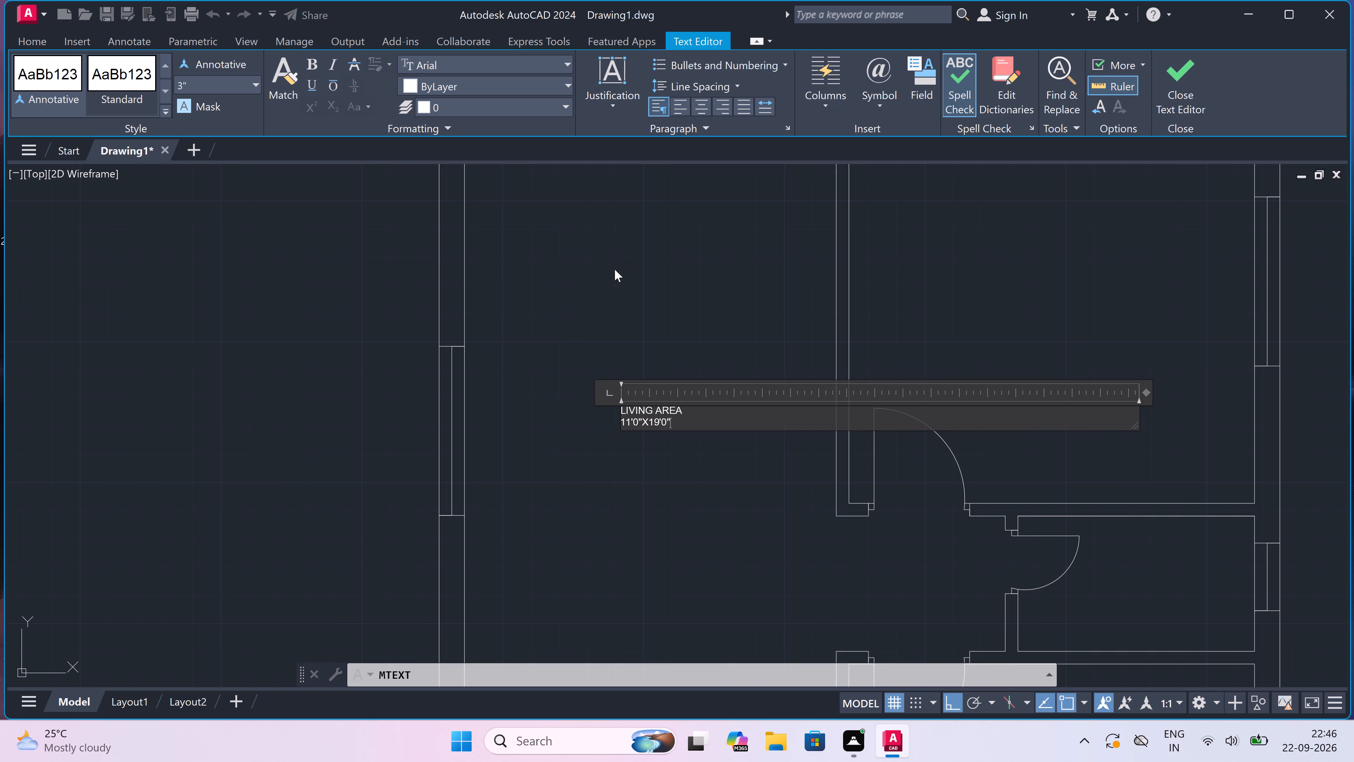
{"action": "left_click", "coordinate": [614, 269]}
Start a multiline text box in the lower part of the small room below BEDROOM-2, beside its door swing.
{"action": "scroll", "coordinate": [591, 382], "scroll_direction": "down", "scroll_amount": 5}
{"action": "scroll", "coordinate": [623, 402], "scroll_direction": "up", "scroll_amount": 1}
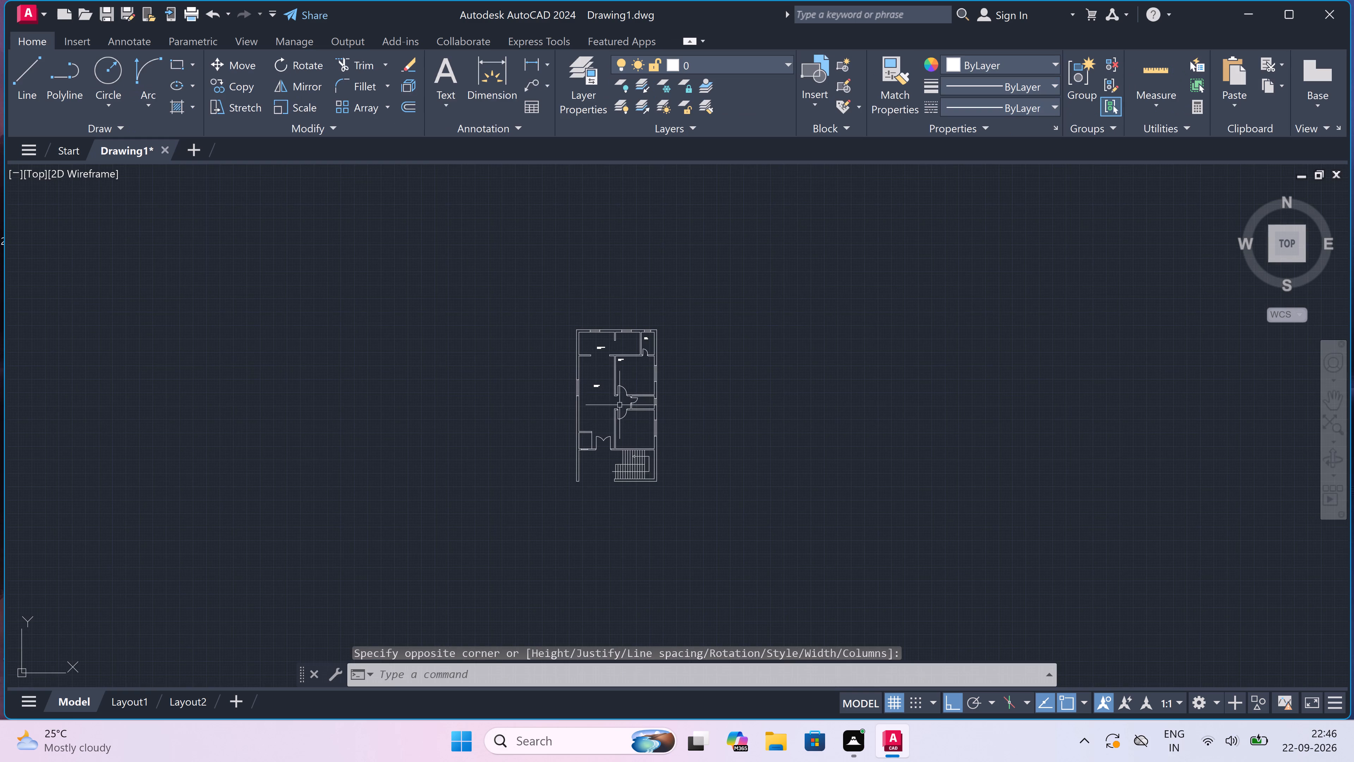
{"action": "scroll", "coordinate": [623, 402], "scroll_direction": "up", "scroll_amount": 4}
{"action": "scroll", "coordinate": [695, 411], "scroll_direction": "up", "scroll_amount": 1}
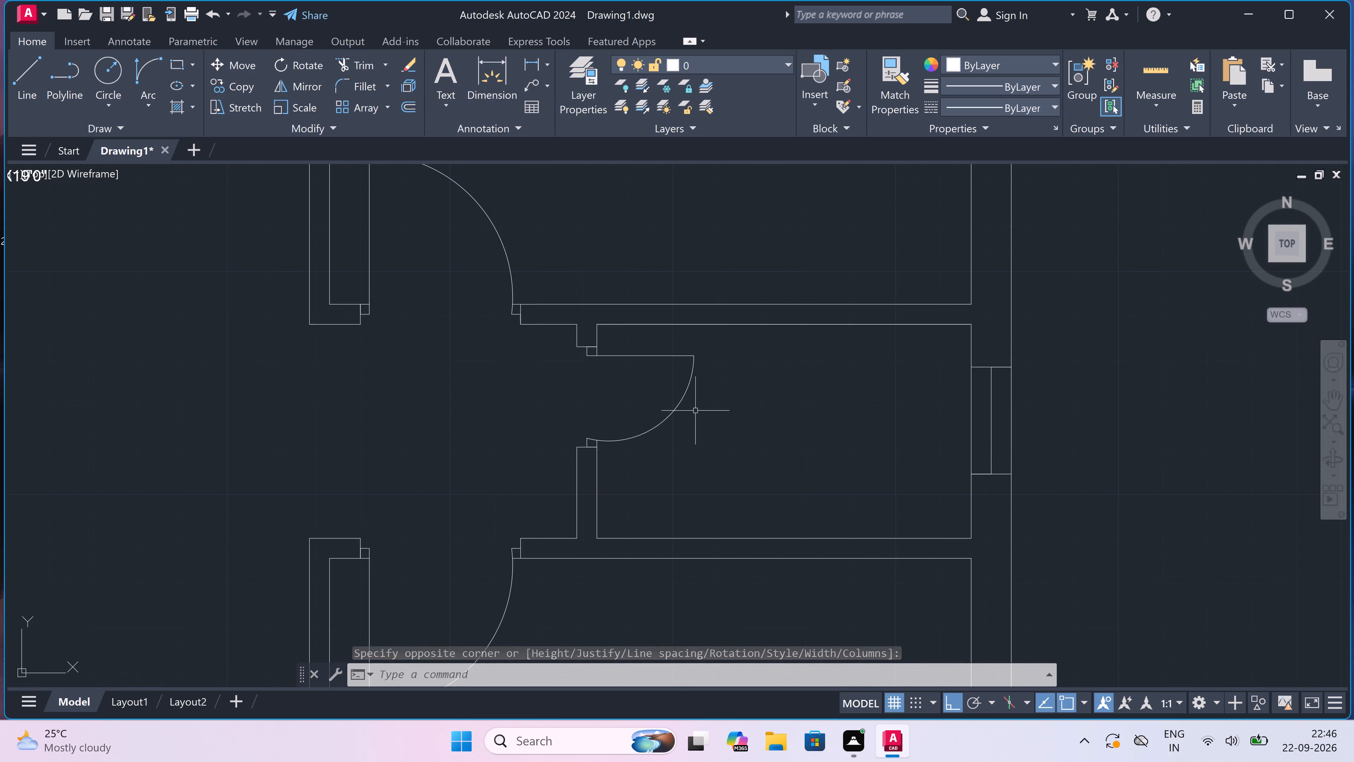
{"action": "key", "text": "space"}
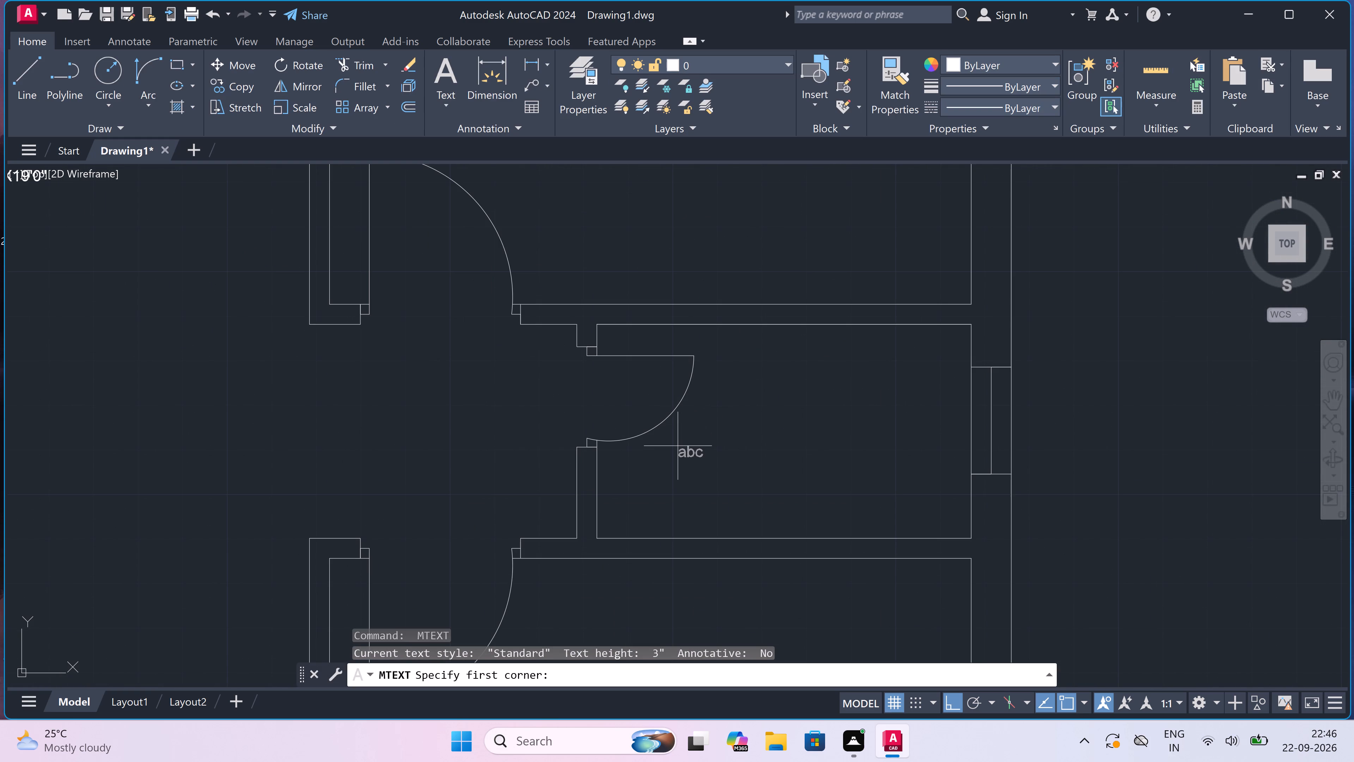
{"action": "left_click_drag", "start_coordinate": [682, 468], "coordinate": [700, 477]}
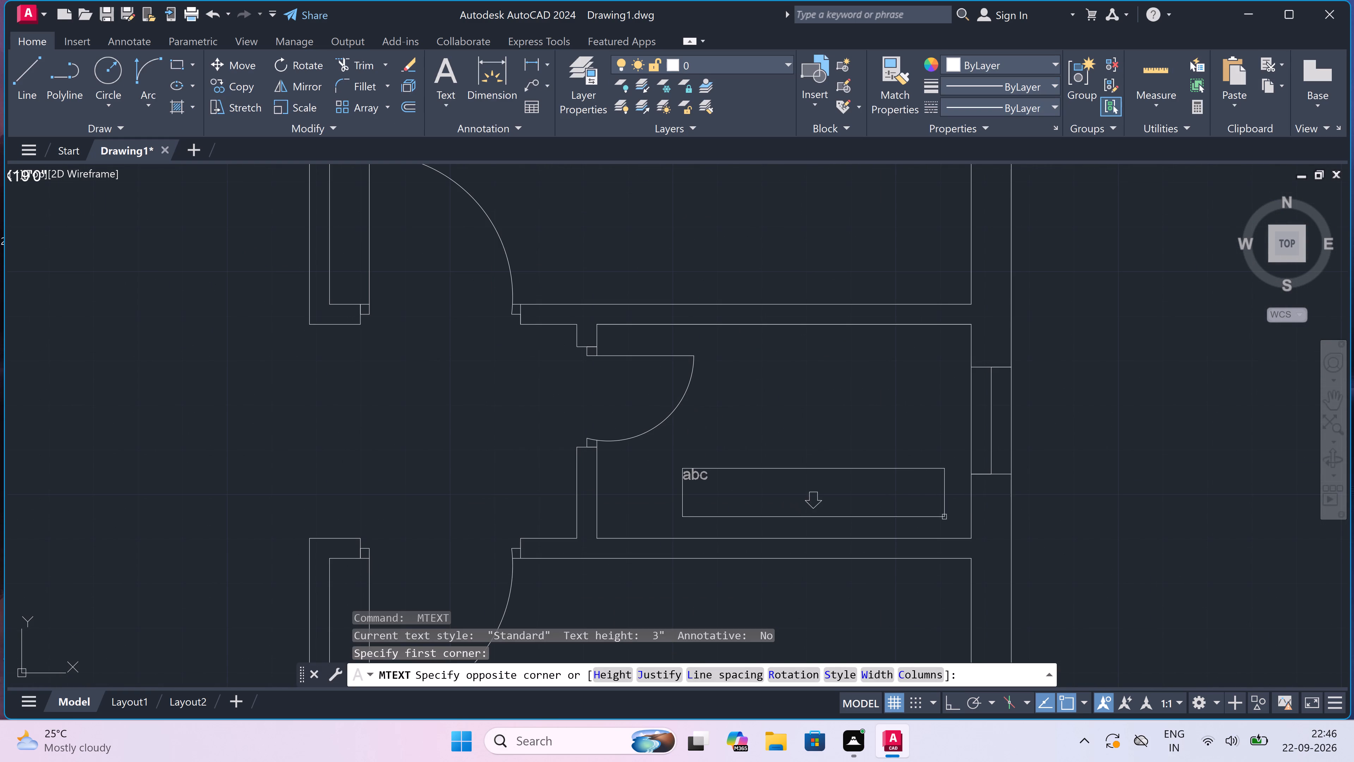
{"action": "left_click", "coordinate": [969, 514]}
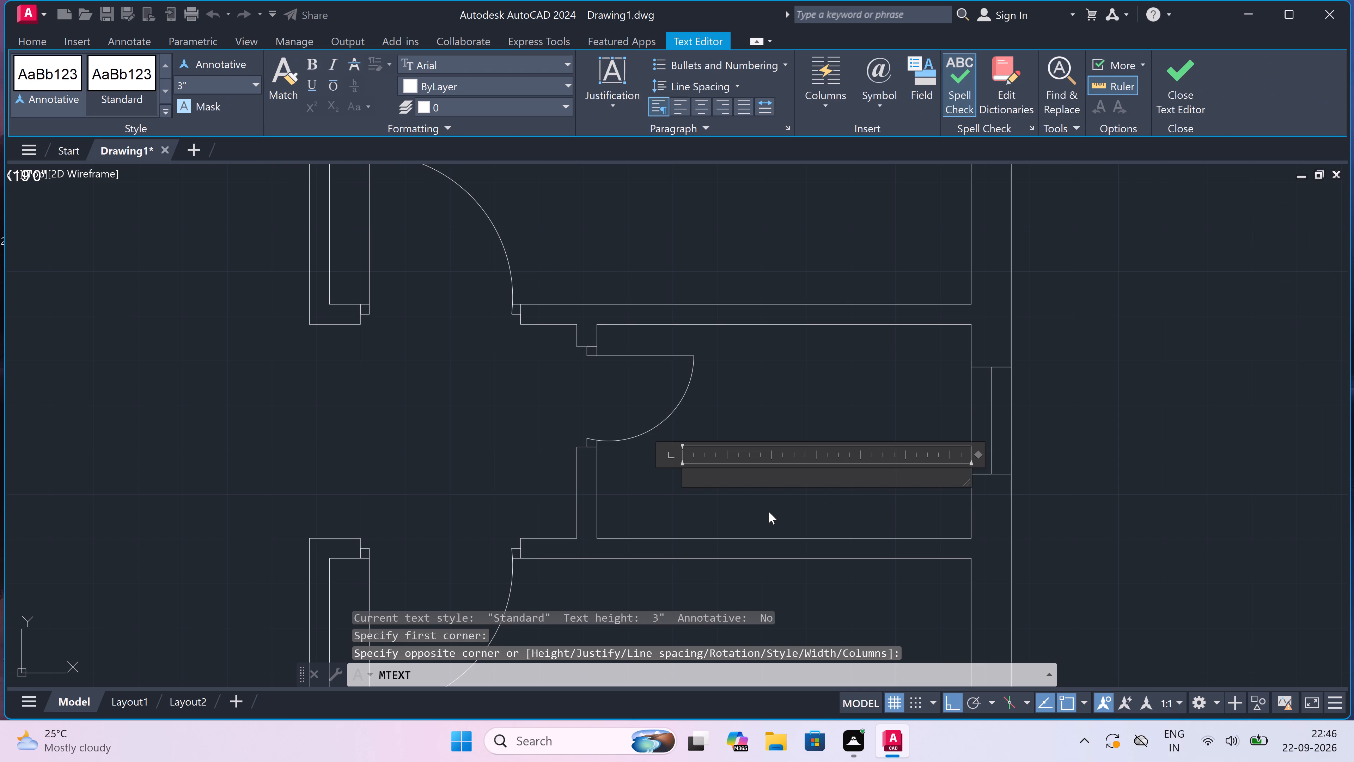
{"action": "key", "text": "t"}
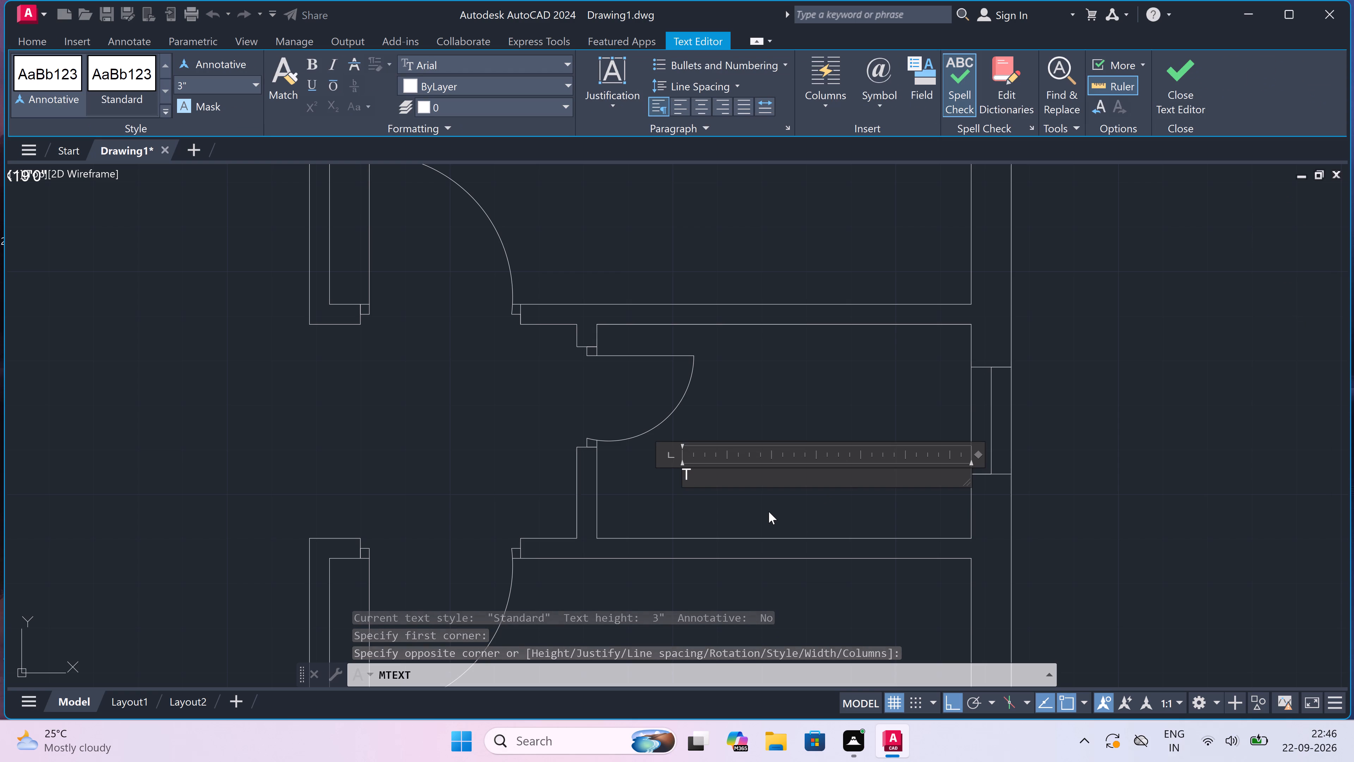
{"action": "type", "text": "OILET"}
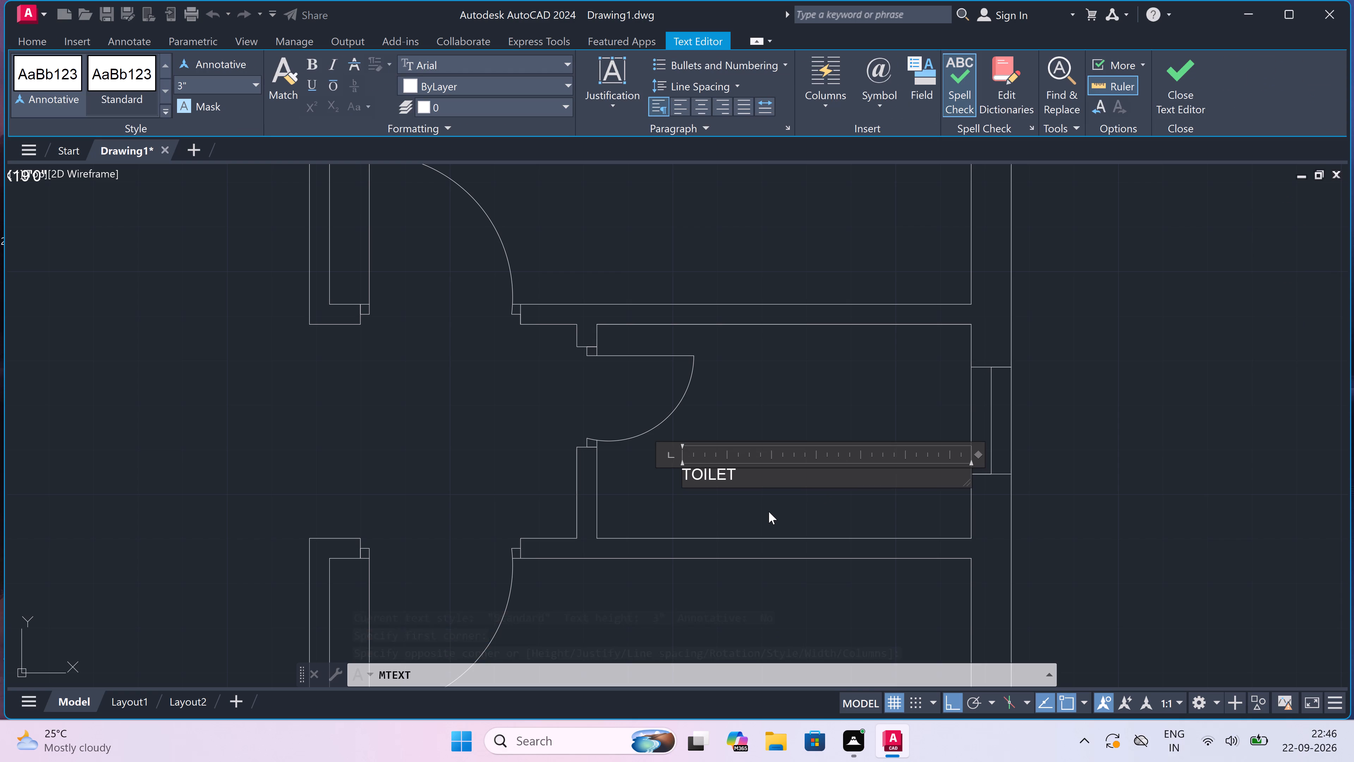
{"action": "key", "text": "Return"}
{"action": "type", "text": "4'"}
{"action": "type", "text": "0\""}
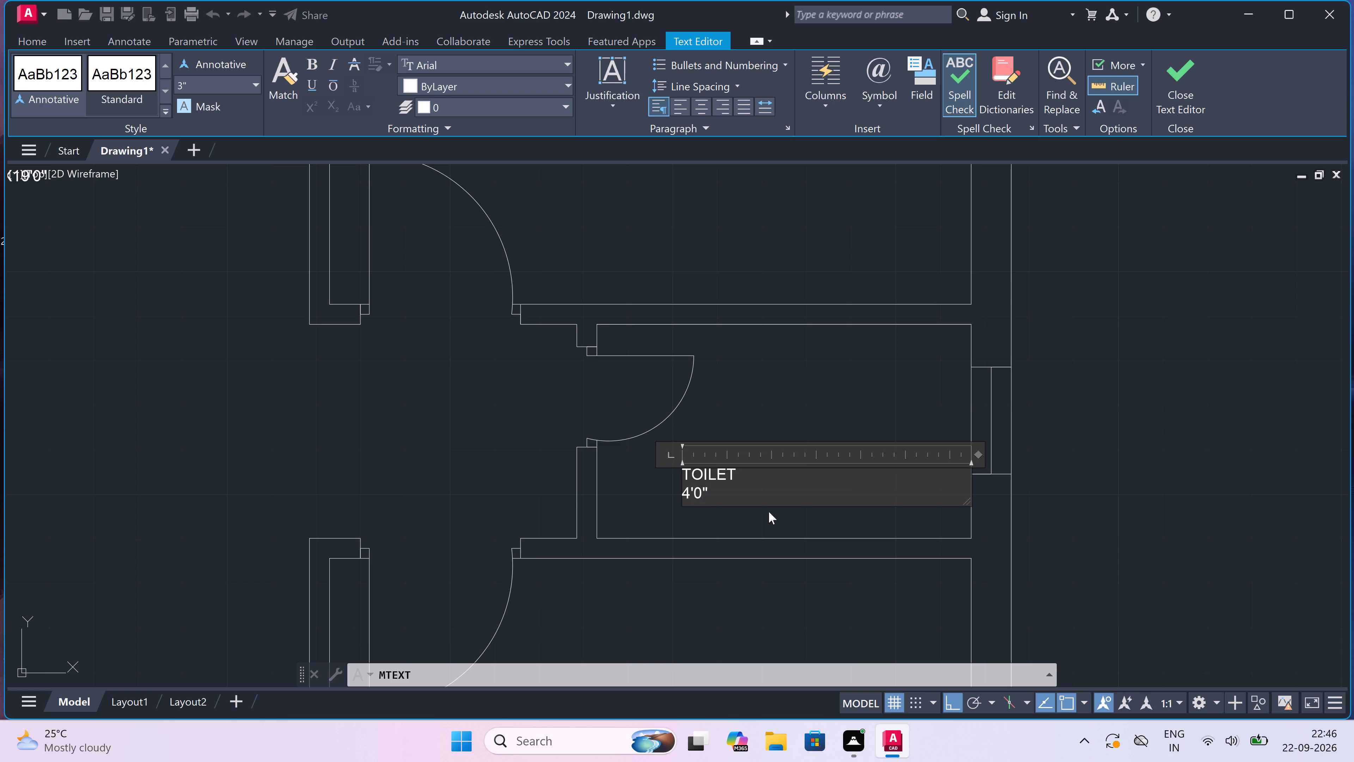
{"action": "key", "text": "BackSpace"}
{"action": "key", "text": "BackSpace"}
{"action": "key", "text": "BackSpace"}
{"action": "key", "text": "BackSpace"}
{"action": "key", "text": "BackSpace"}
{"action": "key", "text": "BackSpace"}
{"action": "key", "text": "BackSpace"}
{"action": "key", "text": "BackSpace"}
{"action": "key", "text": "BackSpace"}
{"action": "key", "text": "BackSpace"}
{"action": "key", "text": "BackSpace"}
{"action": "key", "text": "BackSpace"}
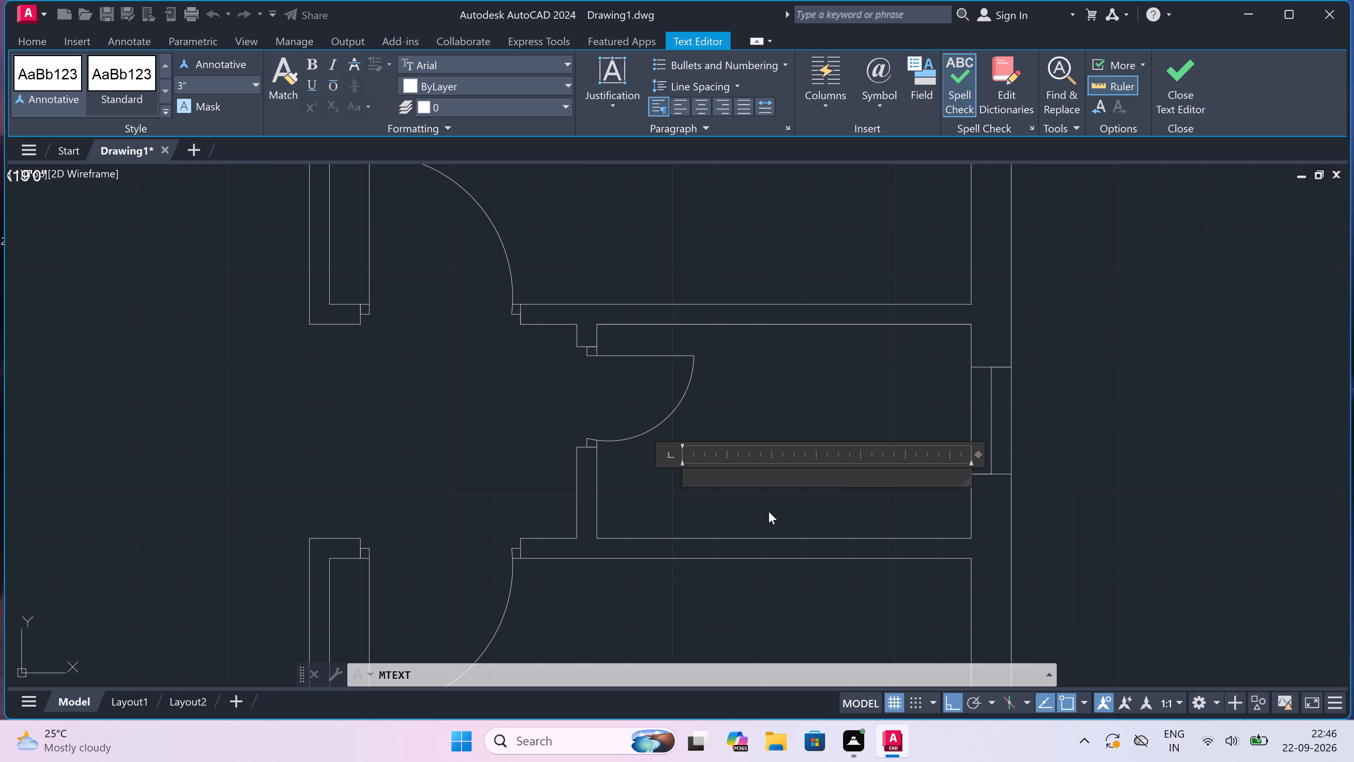
Enter TOILET and 7'0"X4'0" as the two lines of the small room's label and finish the text.
{"action": "key", "text": "y"}
{"action": "key", "text": "BackSpace"}
{"action": "type", "text": "TP"}
{"action": "key", "text": "BackSpace"}
{"action": "type", "text": "OILRT"}
{"action": "key", "text": "BackSpace"}
{"action": "key", "text": "BackSpace"}
{"action": "type", "text": "ET"}
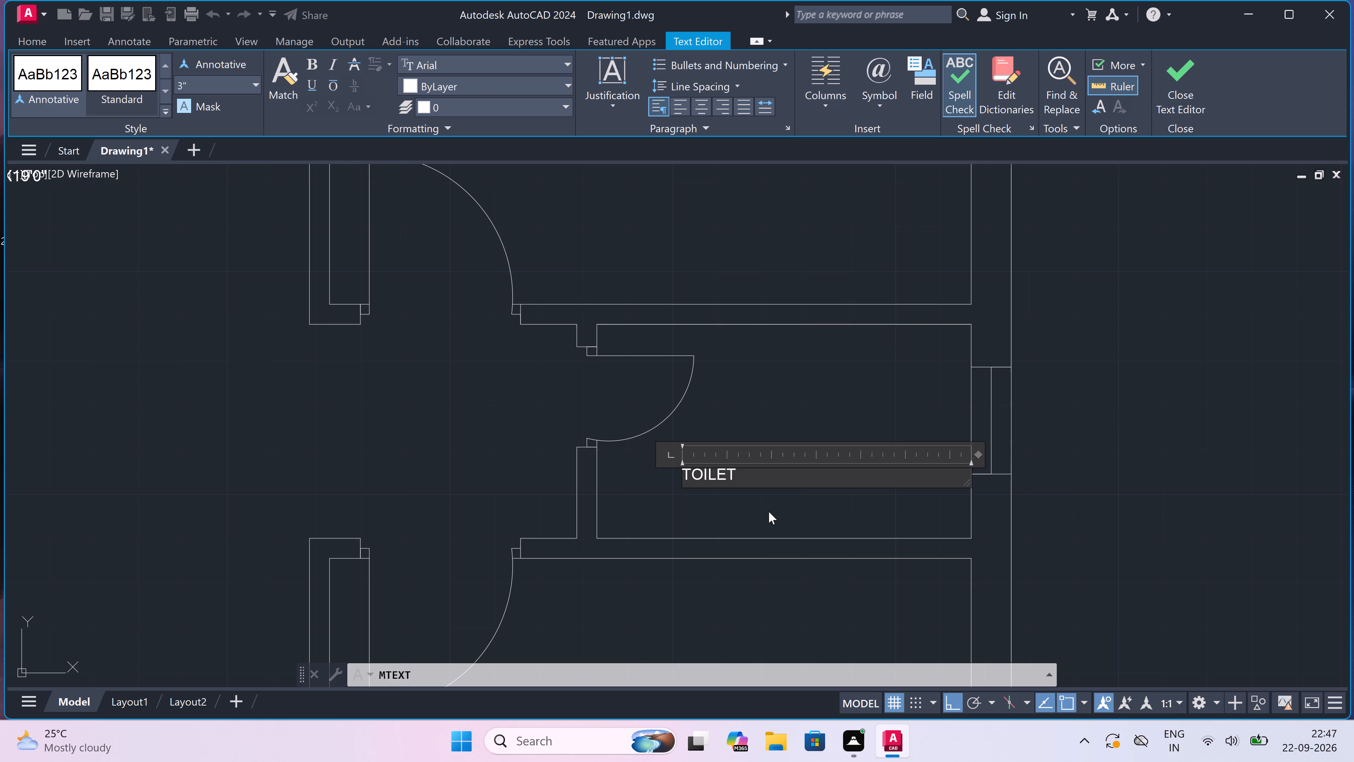
{"action": "key", "text": "Return"}
{"action": "key", "text": "4"}
{"action": "key", "text": "BackSpace"}
{"action": "type", "text": "7'0\"4"}
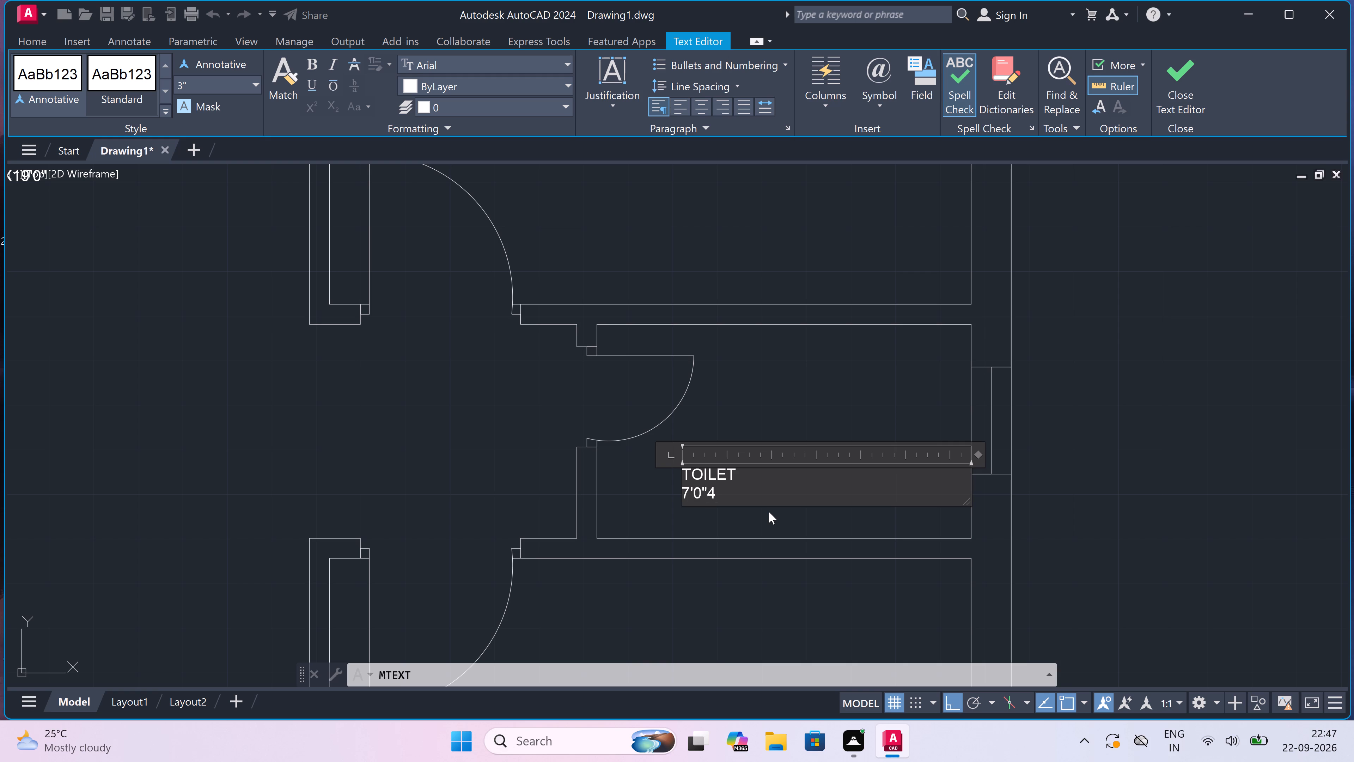
{"action": "key", "text": "BackSpace"}
{"action": "key", "text": "x"}
{"action": "type", "text": "4'0\""}
{"action": "left_click", "coordinate": [744, 406]}
Add a two-line multiline text label reading BEDROOM-1 and 10'0"12'0" in the upper part of the room below the 7'0"X4'0" toilet.
{"action": "scroll", "coordinate": [746, 403], "scroll_direction": "down", "scroll_amount": 4}
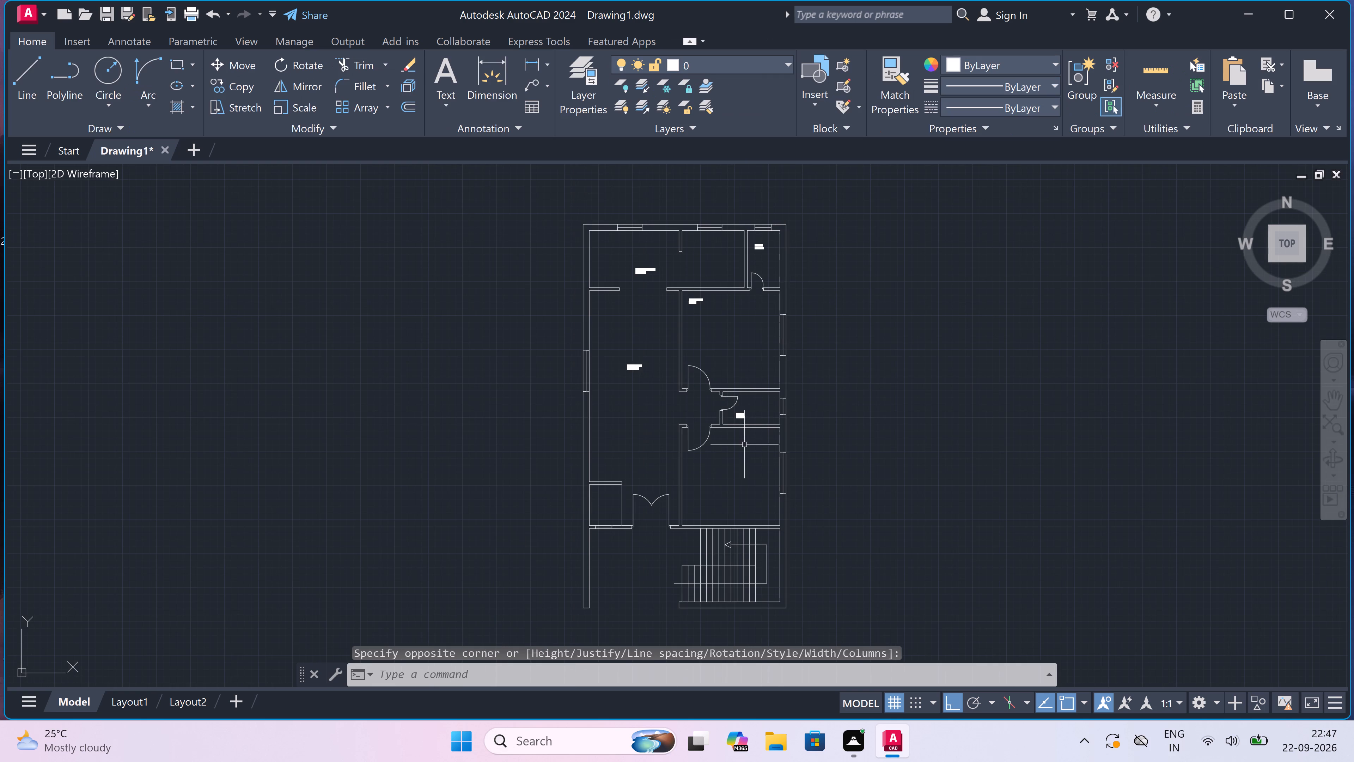
{"action": "scroll", "coordinate": [745, 443], "scroll_direction": "up", "scroll_amount": 5}
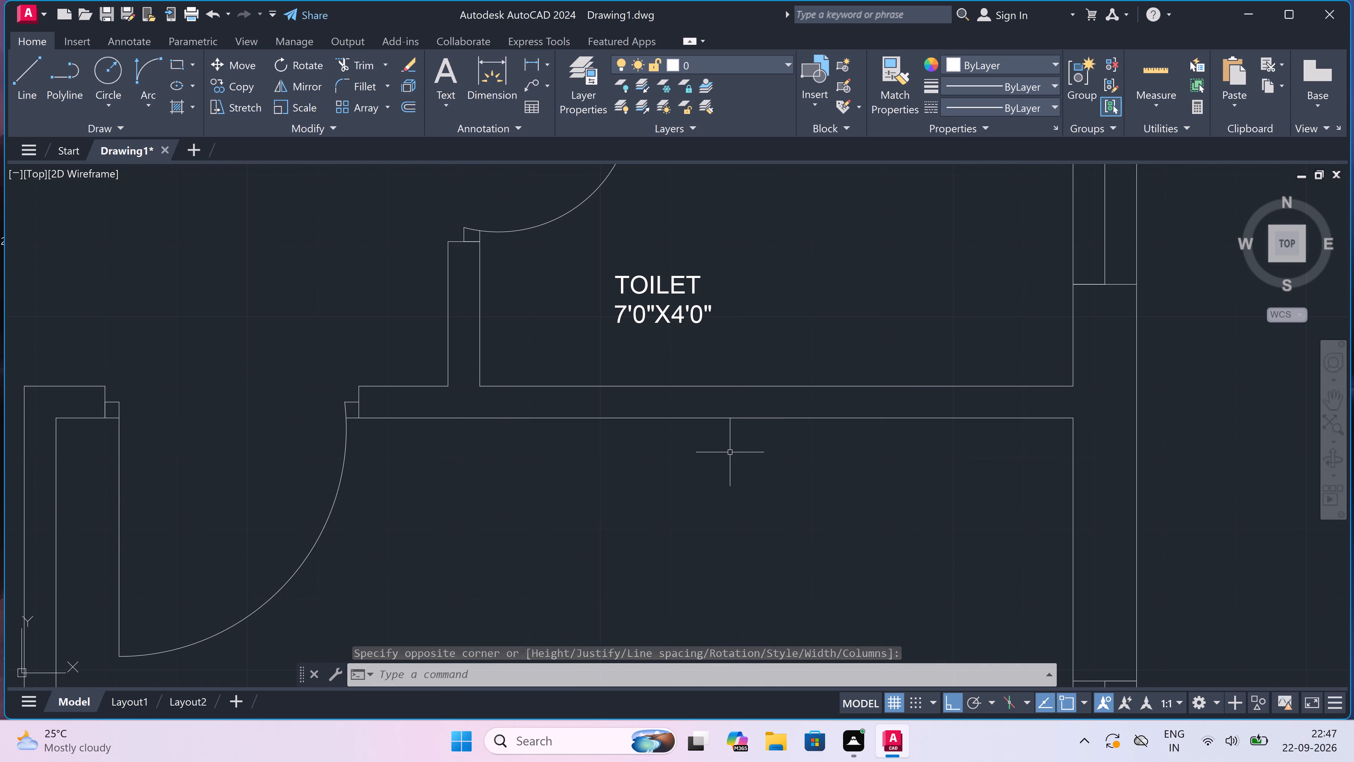
{"action": "key", "text": "space"}
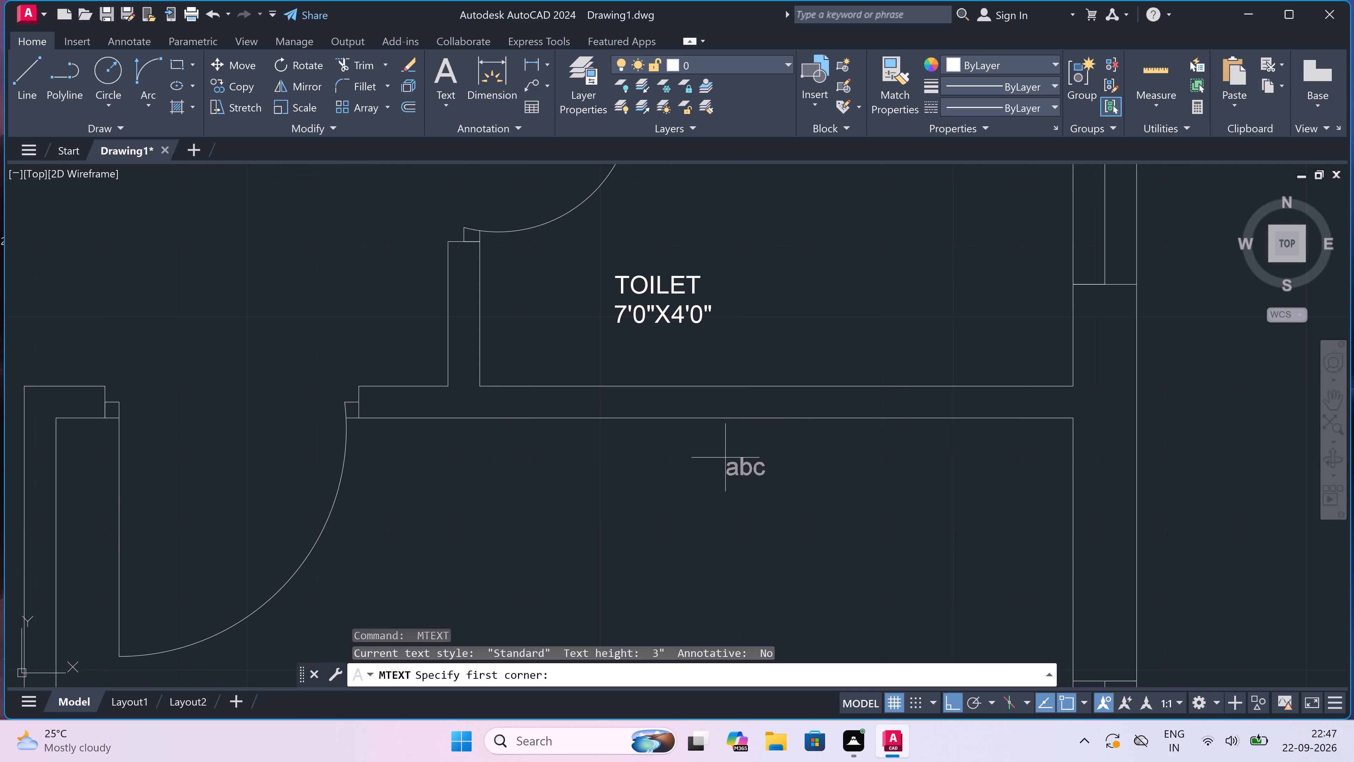
{"action": "left_click_drag", "start_coordinate": [557, 501], "coordinate": [566, 506]}
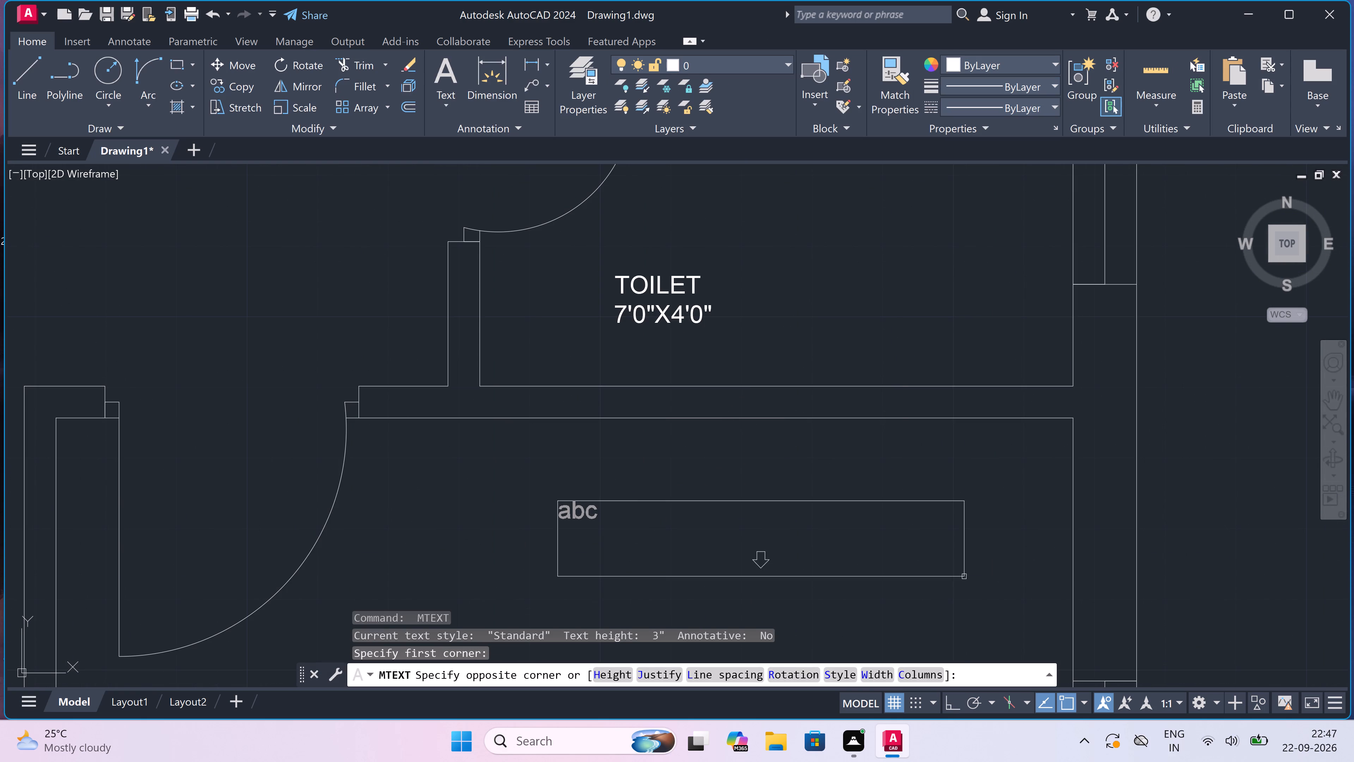
{"action": "left_click", "coordinate": [1106, 563]}
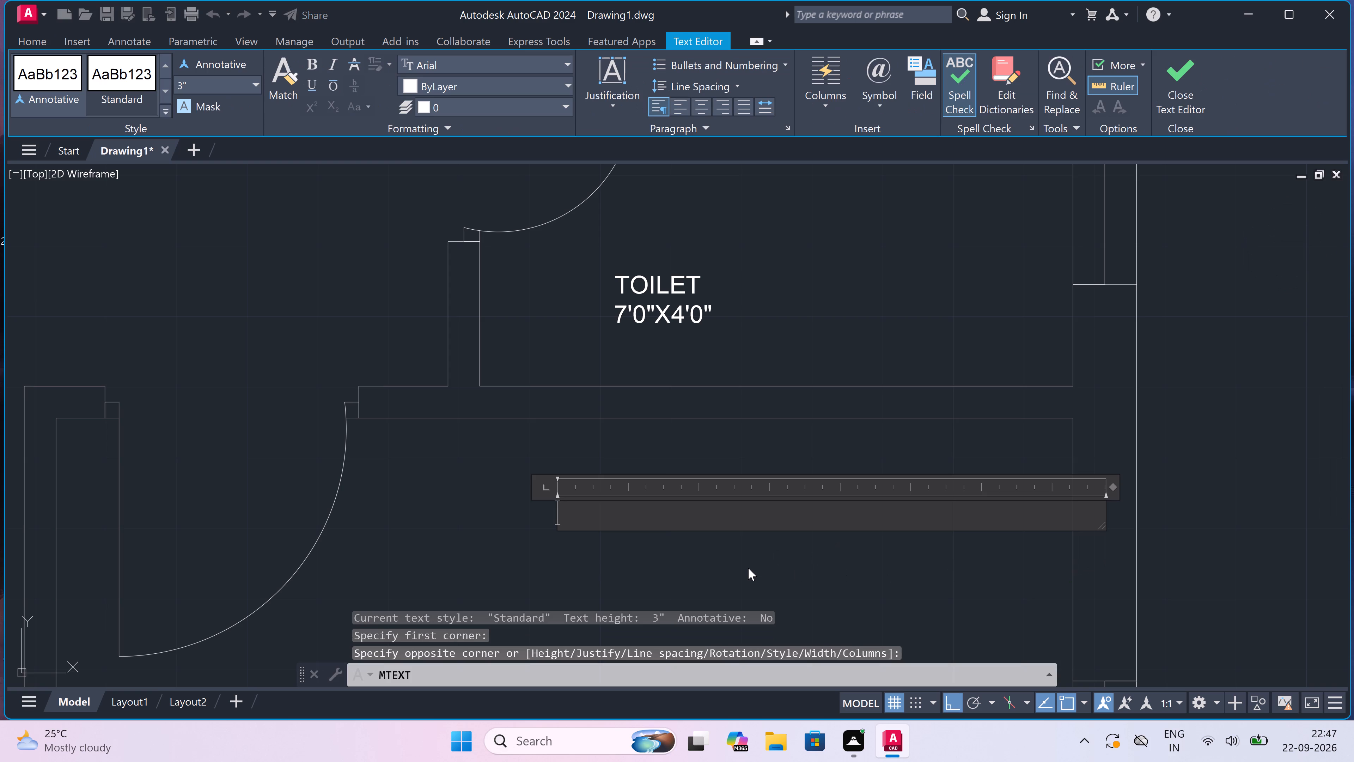
{"action": "type", "text": "BEDR"}
{"action": "type", "text": "OOM"}
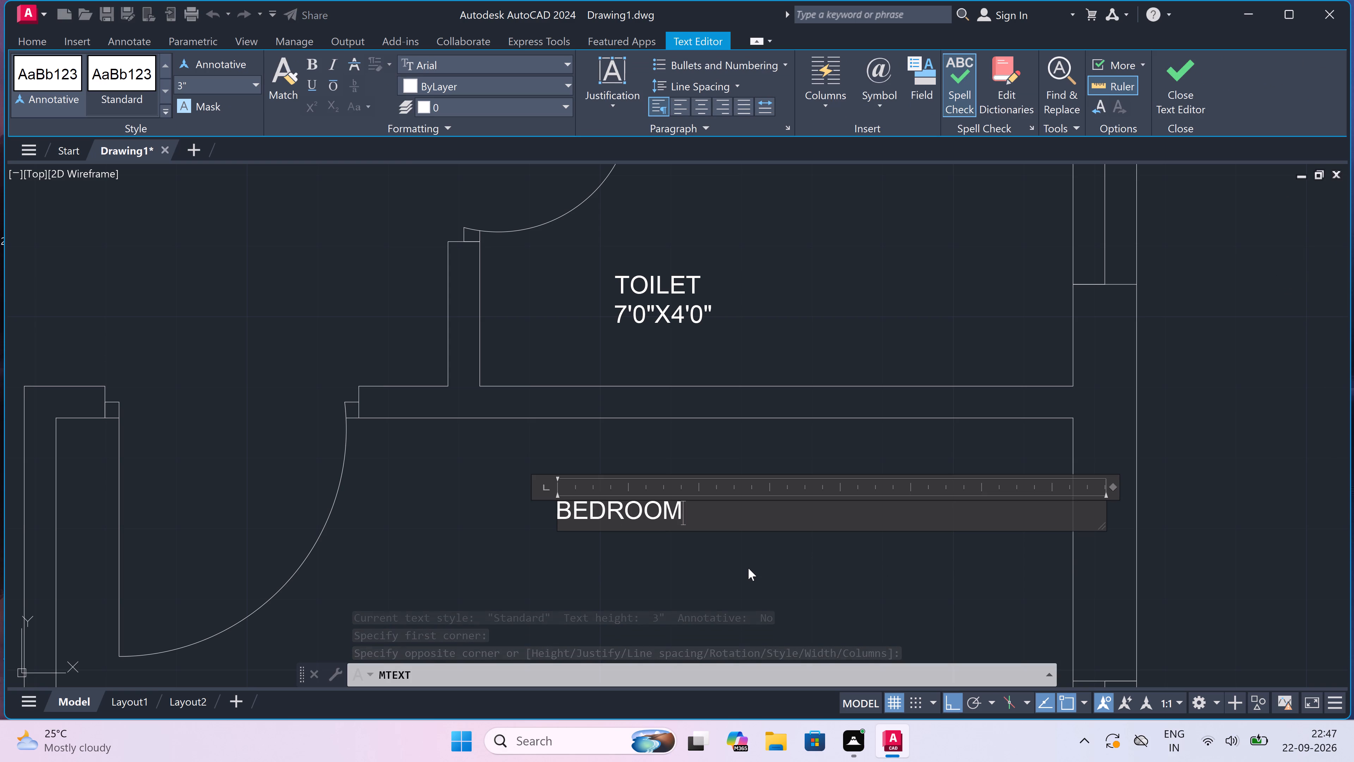
{"action": "type", "text": "-1"}
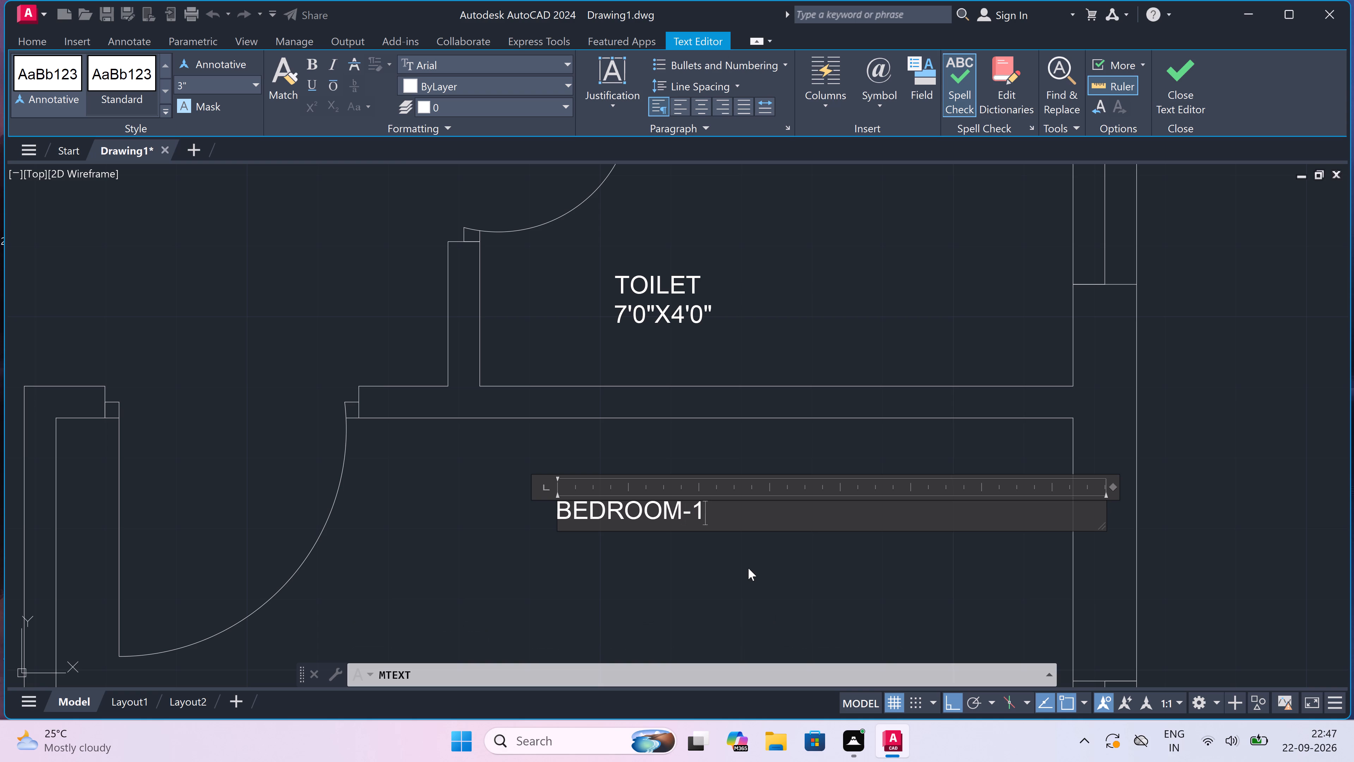
{"action": "key", "text": "Return"}
{"action": "key", "text": "1"}
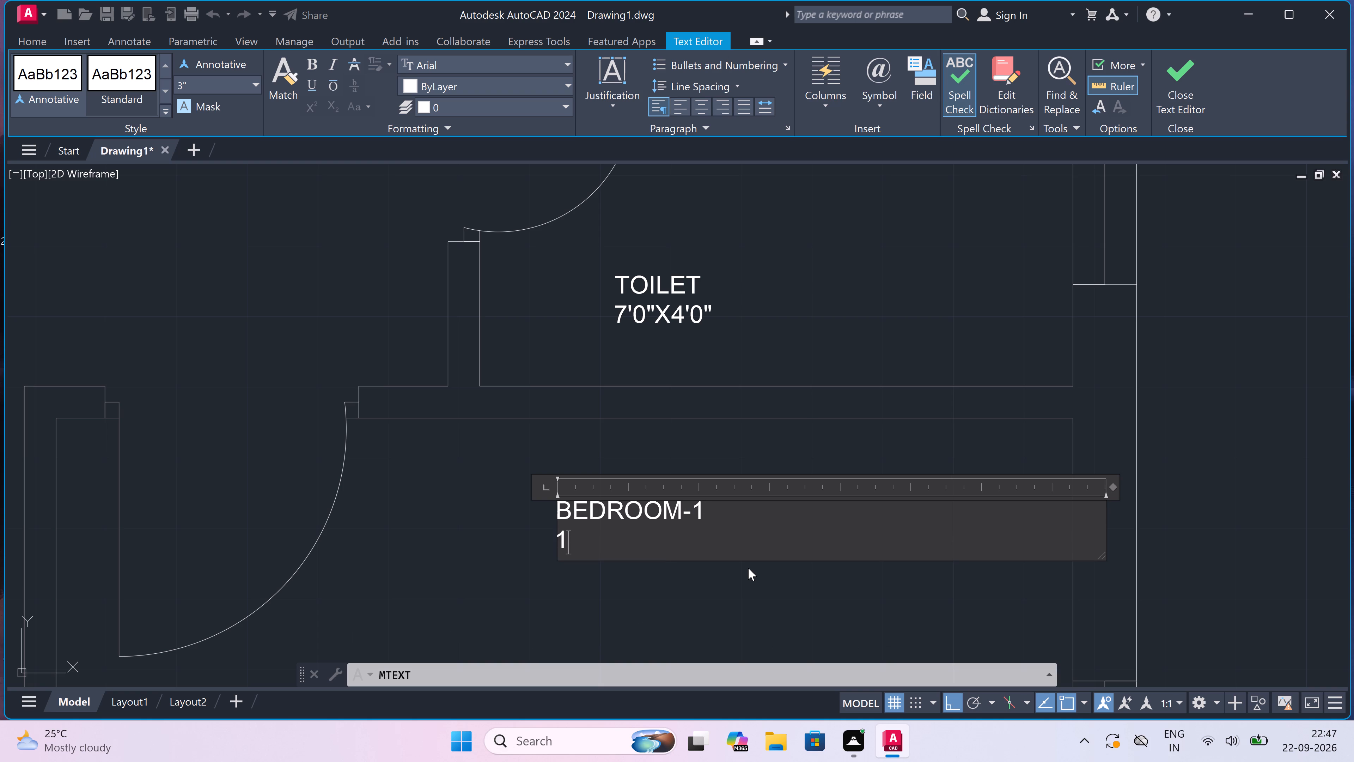
{"action": "type", "text": "0'12"}
{"action": "key", "text": "BackSpace"}
{"action": "key", "text": "BackSpace"}
{"action": "type", "text": "0\"12"}
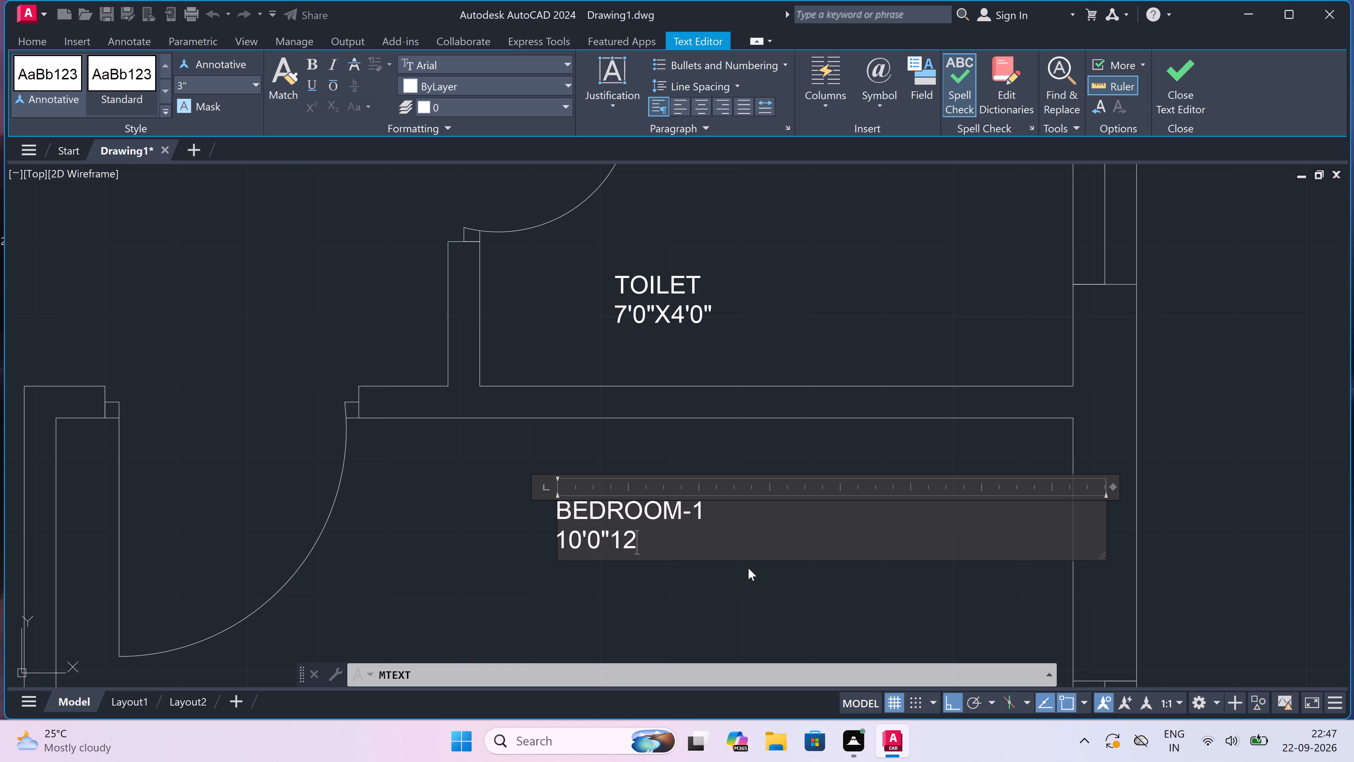
{"action": "type", "text": "'0\""}
{"action": "left_click", "coordinate": [528, 520]}
Add a two-line multiline text label reading POOJA ROOM and 4'0"X5'0" in the small room beside the double entrance door.
{"action": "scroll", "coordinate": [571, 458], "scroll_direction": "down", "scroll_amount": 2}
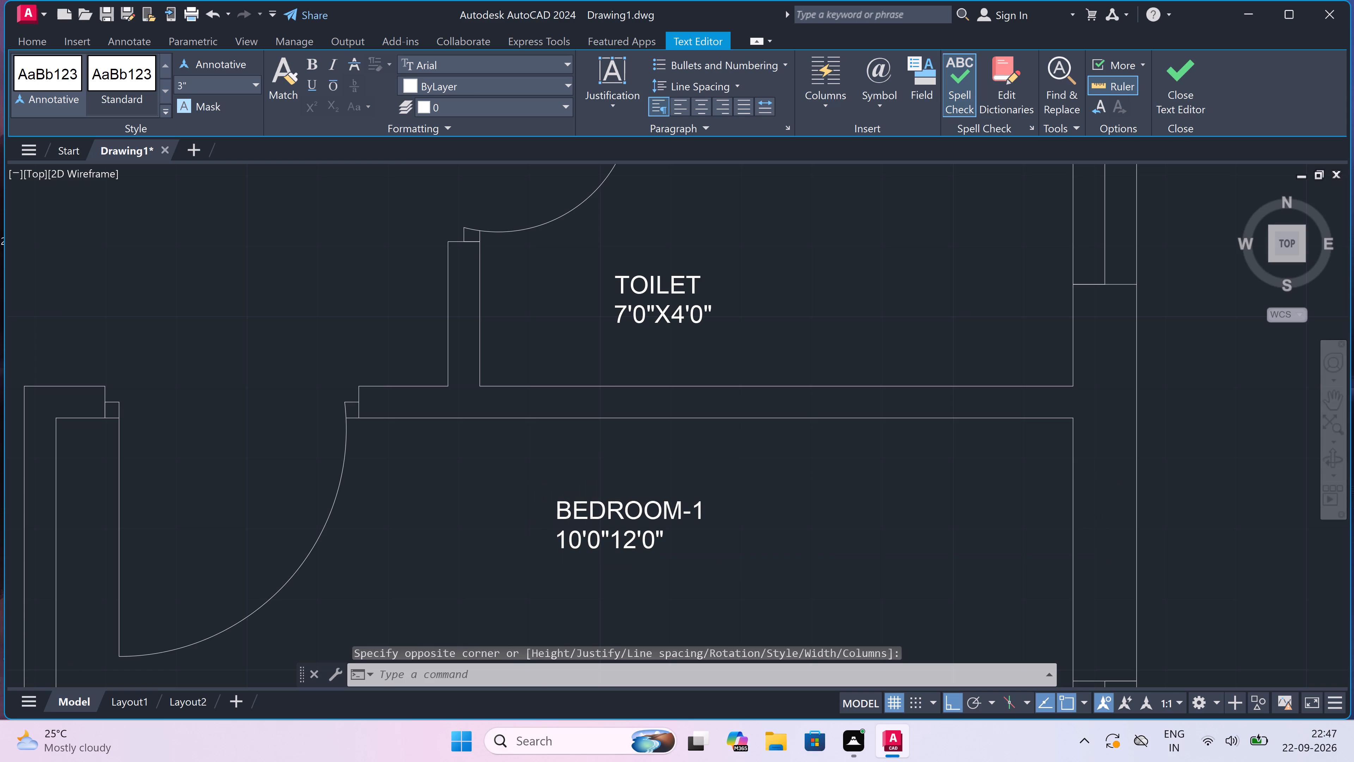
{"action": "scroll", "coordinate": [571, 458], "scroll_direction": "down", "scroll_amount": 6}
{"action": "scroll", "coordinate": [543, 471], "scroll_direction": "up", "scroll_amount": 4}
{"action": "scroll", "coordinate": [543, 471], "scroll_direction": "down", "scroll_amount": 2}
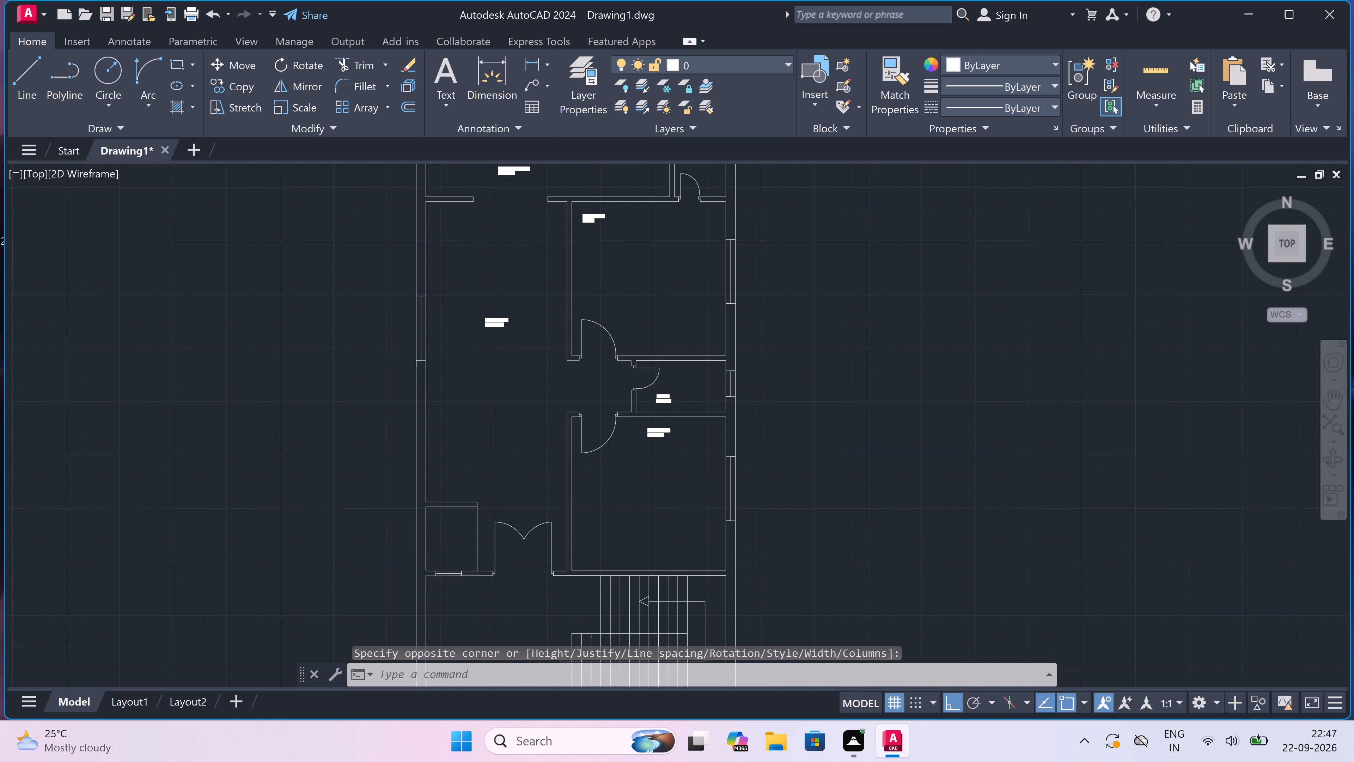
{"action": "scroll", "coordinate": [538, 479], "scroll_direction": "down", "scroll_amount": 2}
{"action": "scroll", "coordinate": [507, 506], "scroll_direction": "up", "scroll_amount": 5}
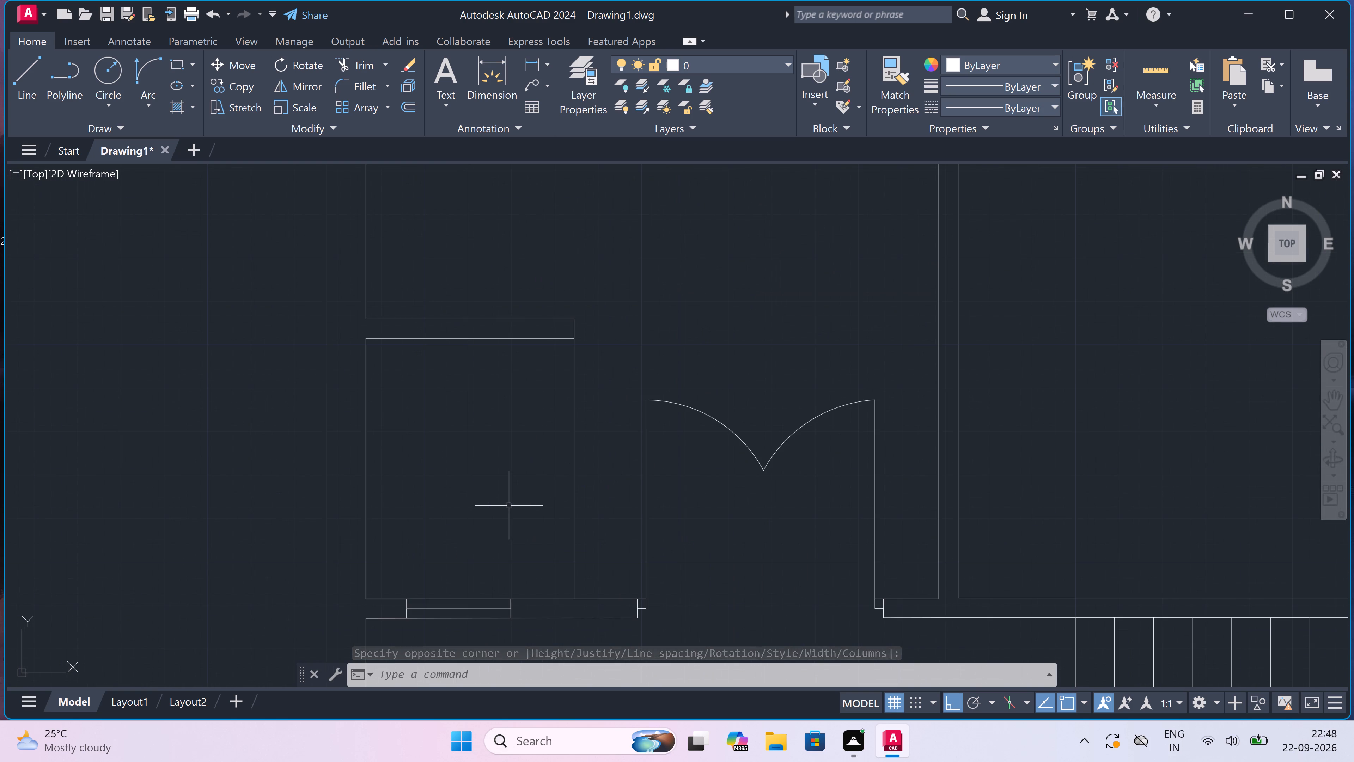
{"action": "type", "text": "MT"}
{"action": "key", "text": "space"}
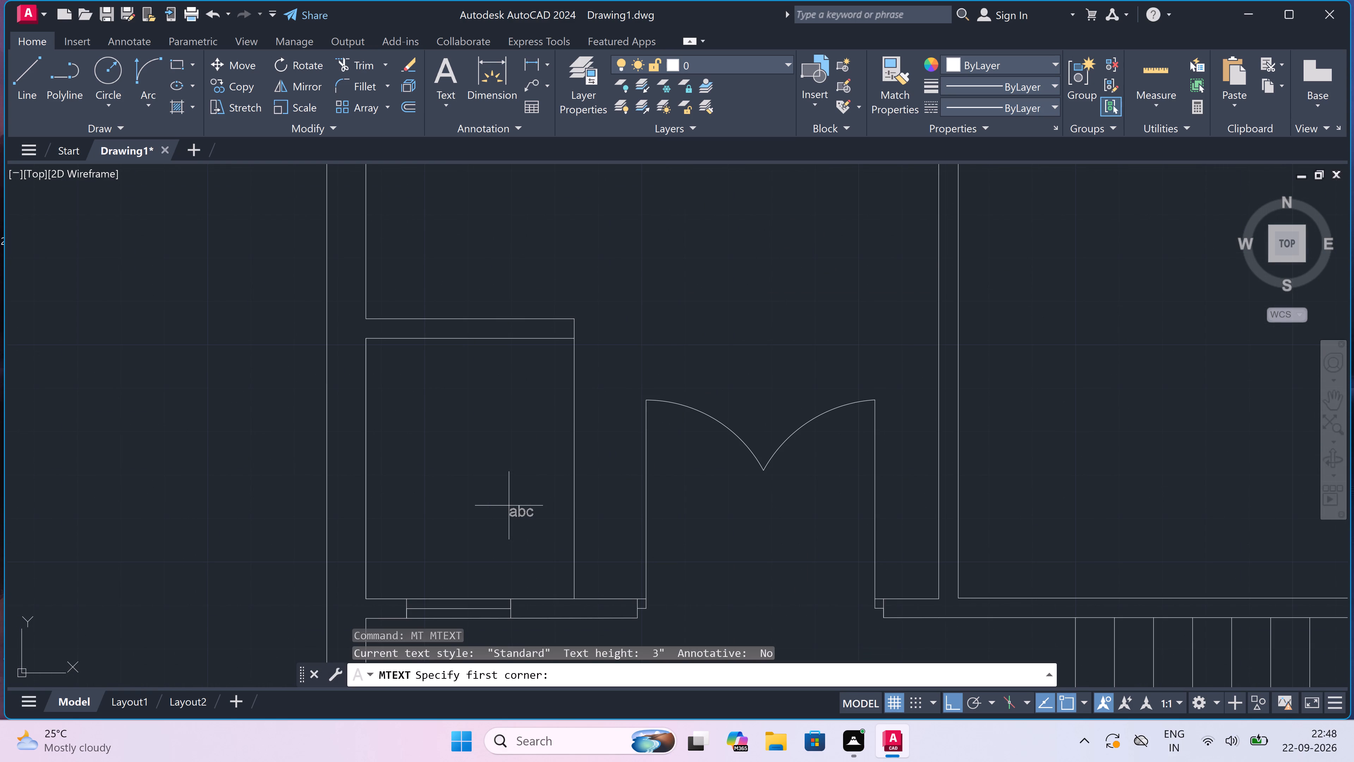
{"action": "left_click", "coordinate": [446, 477]}
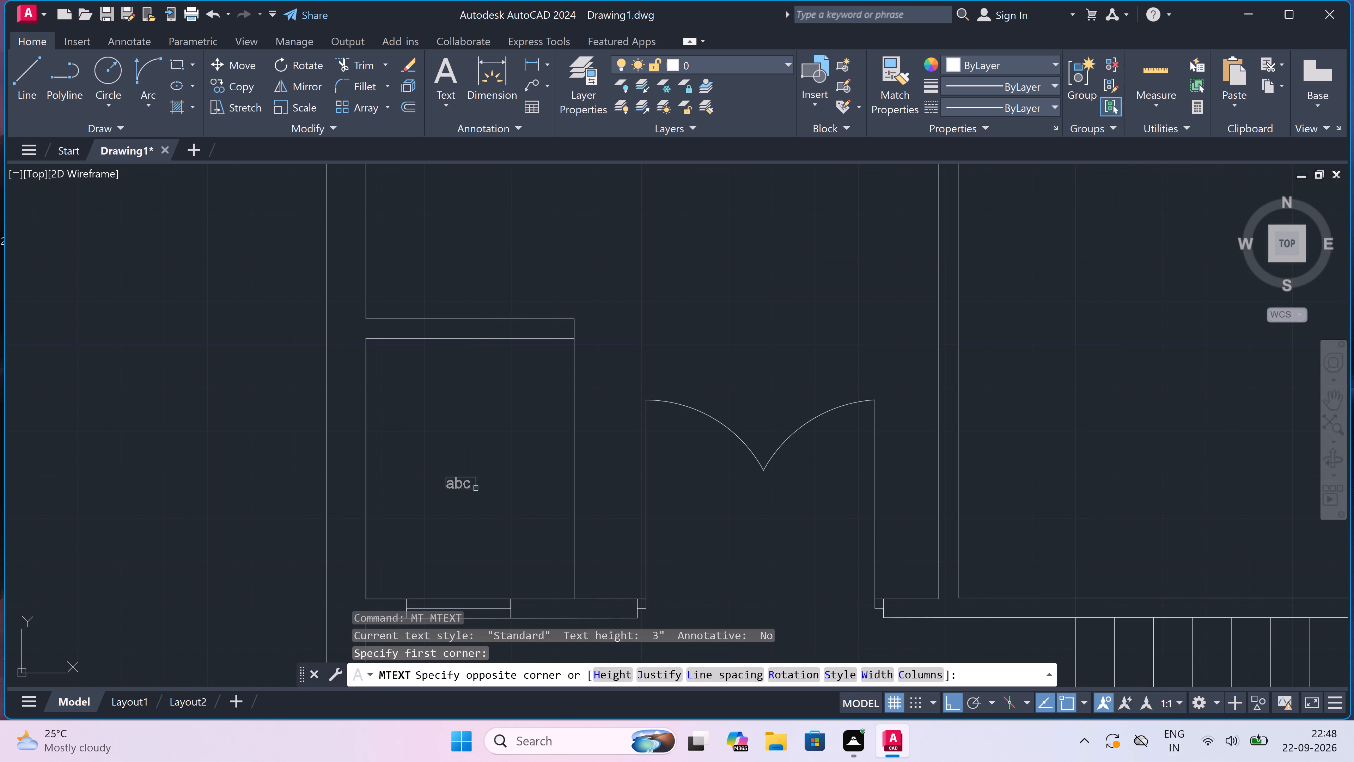
{"action": "left_click", "coordinate": [788, 513]}
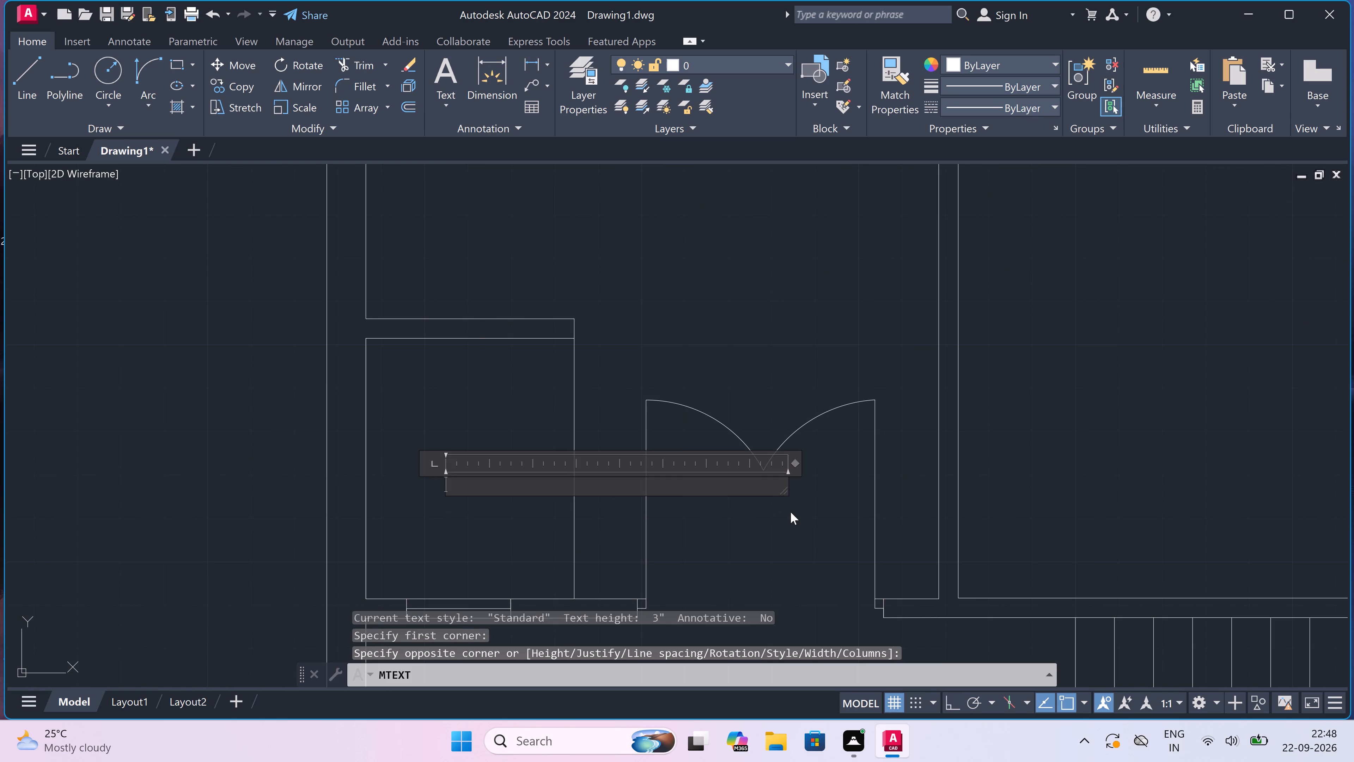
{"action": "type", "text": "POOJA ROOM"}
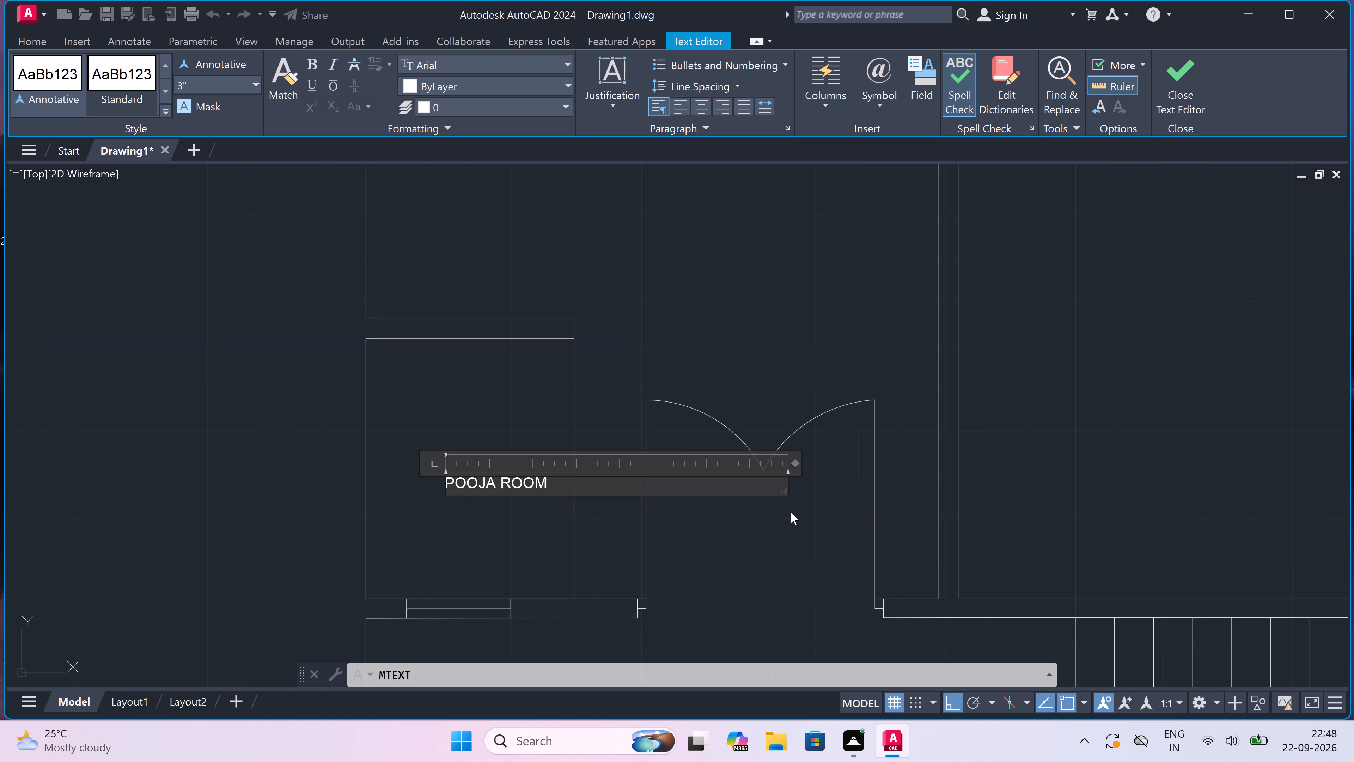
{"action": "key", "text": "Return"}
{"action": "type", "text": "4'0\"X5"}
{"action": "key", "text": "apostrophe"}
{"action": "type", "text": "0\""}
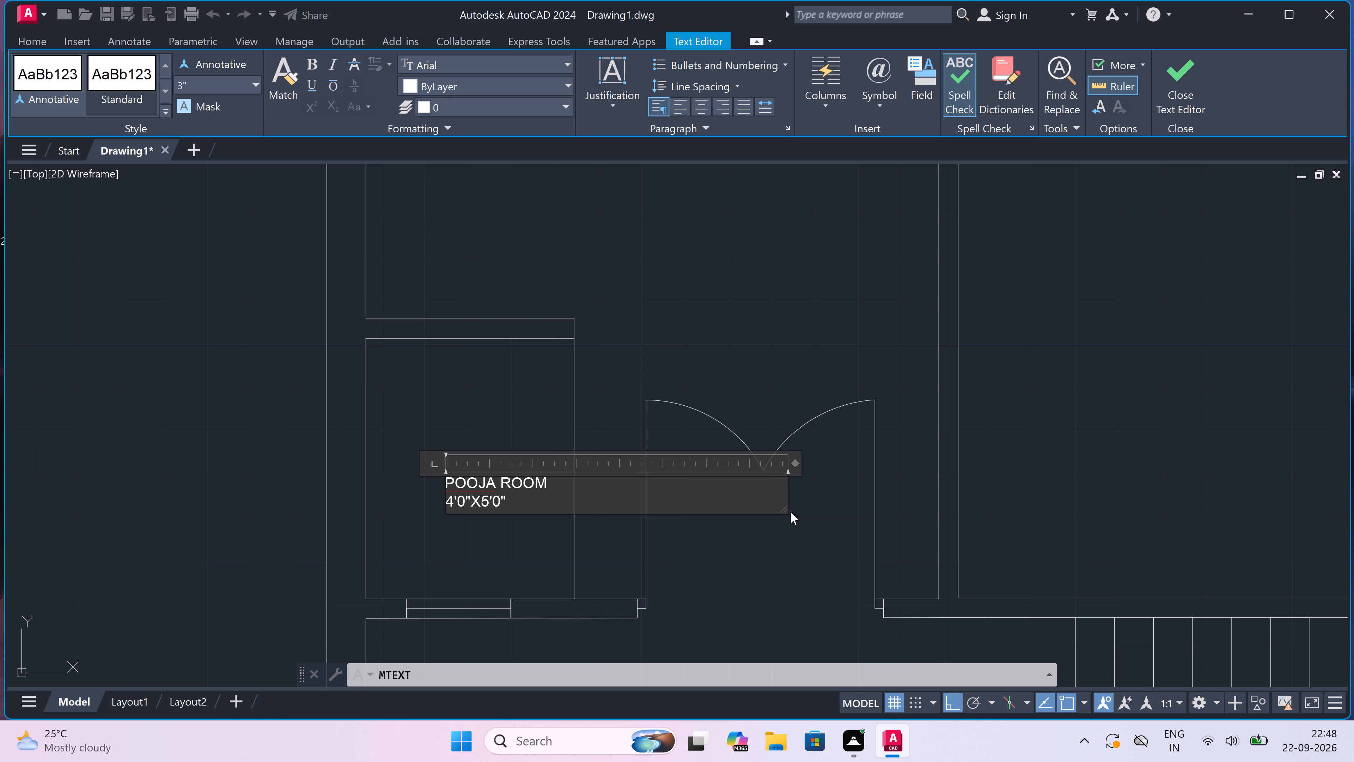
{"action": "left_click", "coordinate": [528, 392]}
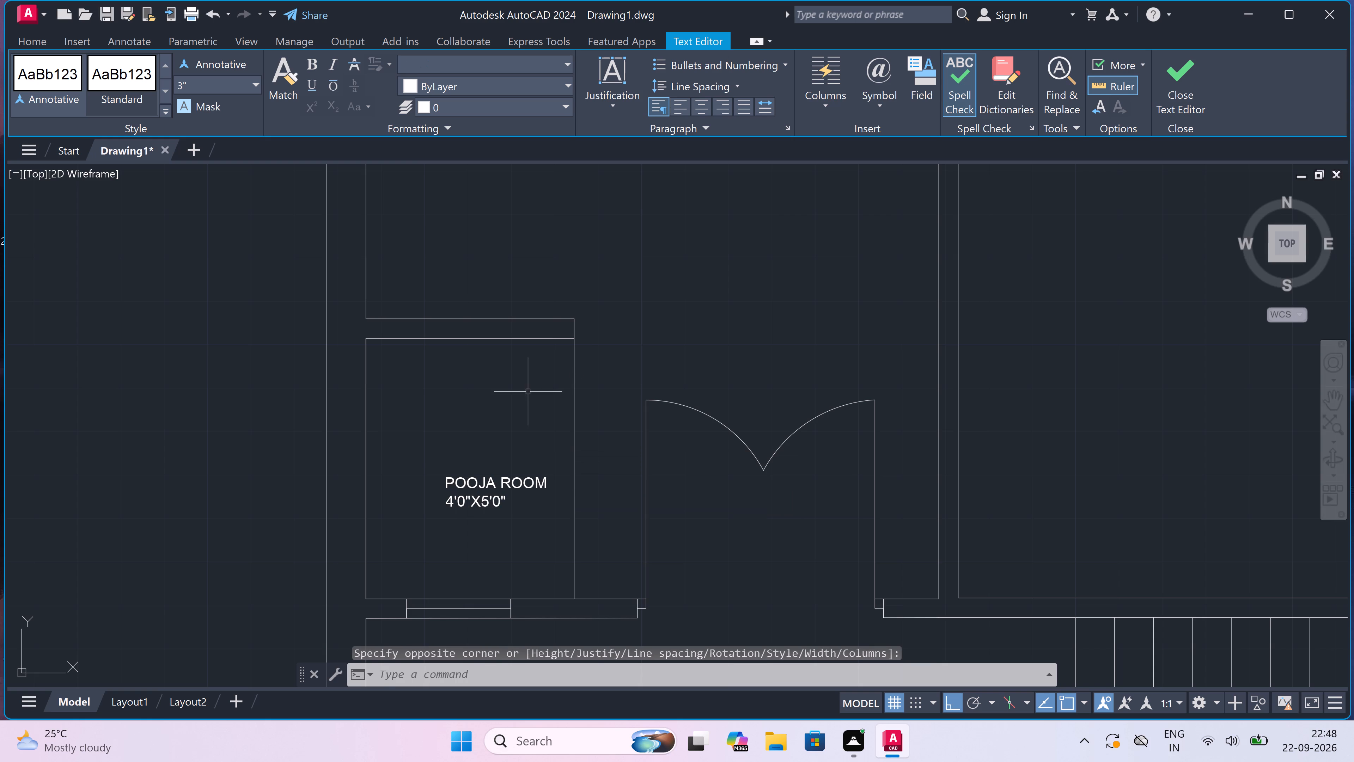
Move the POOJA ROOM label slightly left so it sits more centrally between the room's side walls.
{"action": "left_click_drag", "start_coordinate": [499, 474], "coordinate": [493, 484]}
{"action": "left_click", "coordinate": [475, 496]}
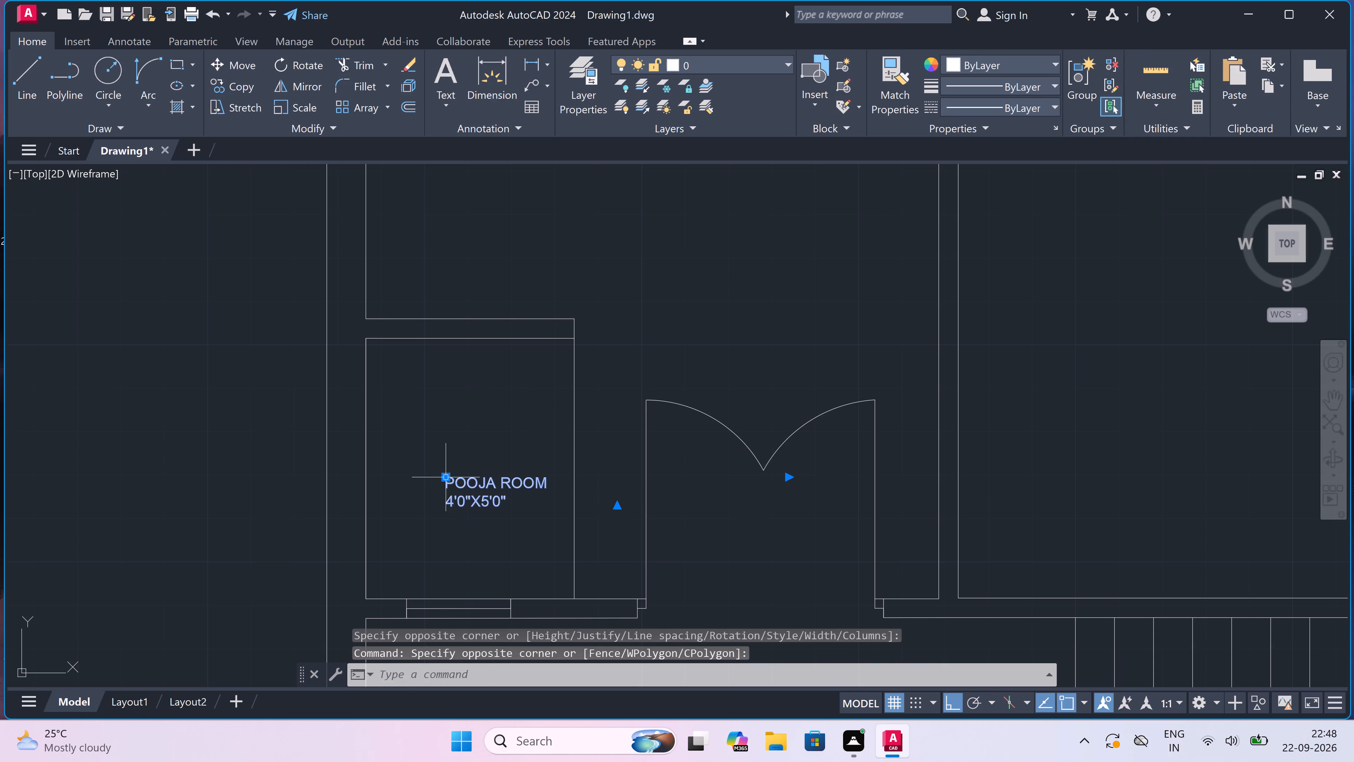
{"action": "left_click", "coordinate": [449, 477]}
{"action": "left_click", "coordinate": [423, 459]}
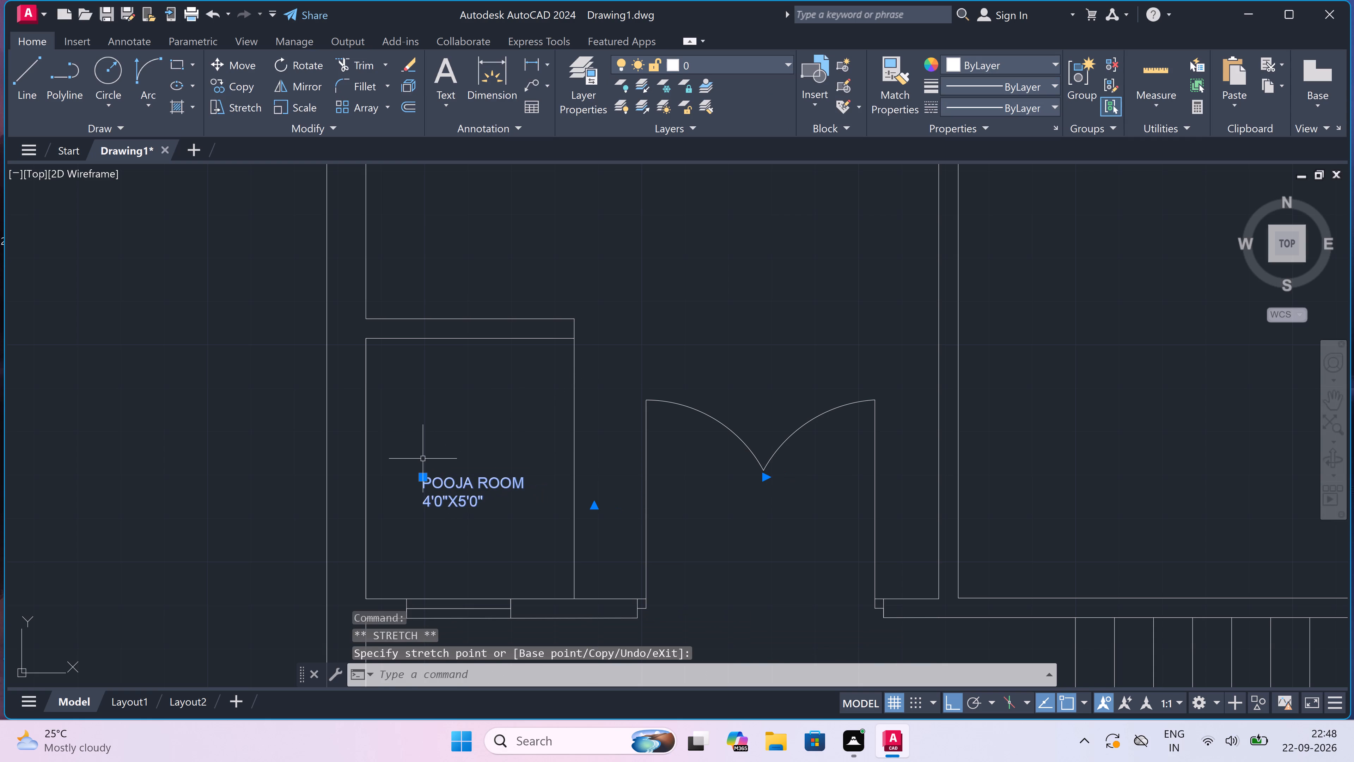
{"action": "key", "text": "Escape"}
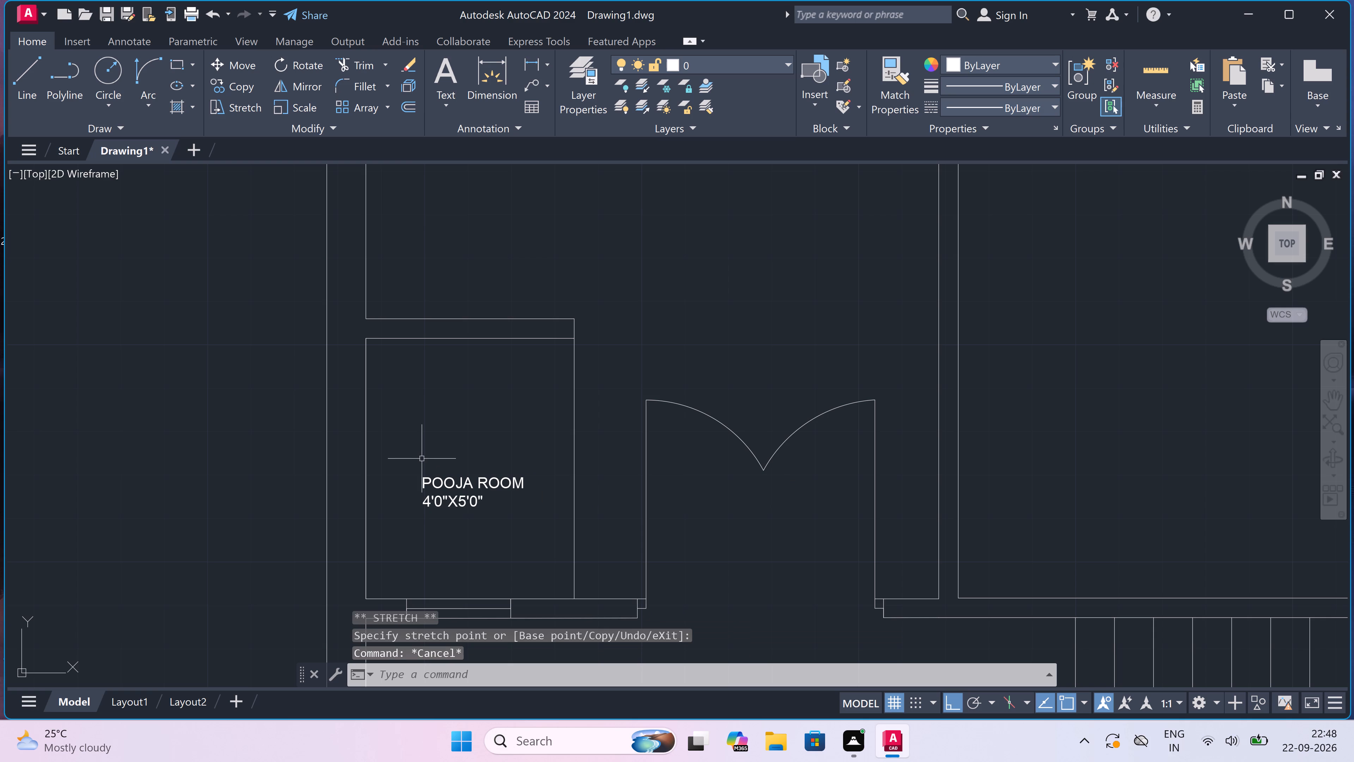
Add a multiline text label reading PORCH in the open area below the pooja room, left of the staircase.
{"action": "scroll", "coordinate": [423, 459], "scroll_direction": "down", "scroll_amount": 2}
{"action": "scroll", "coordinate": [563, 483], "scroll_direction": "down", "scroll_amount": 1}
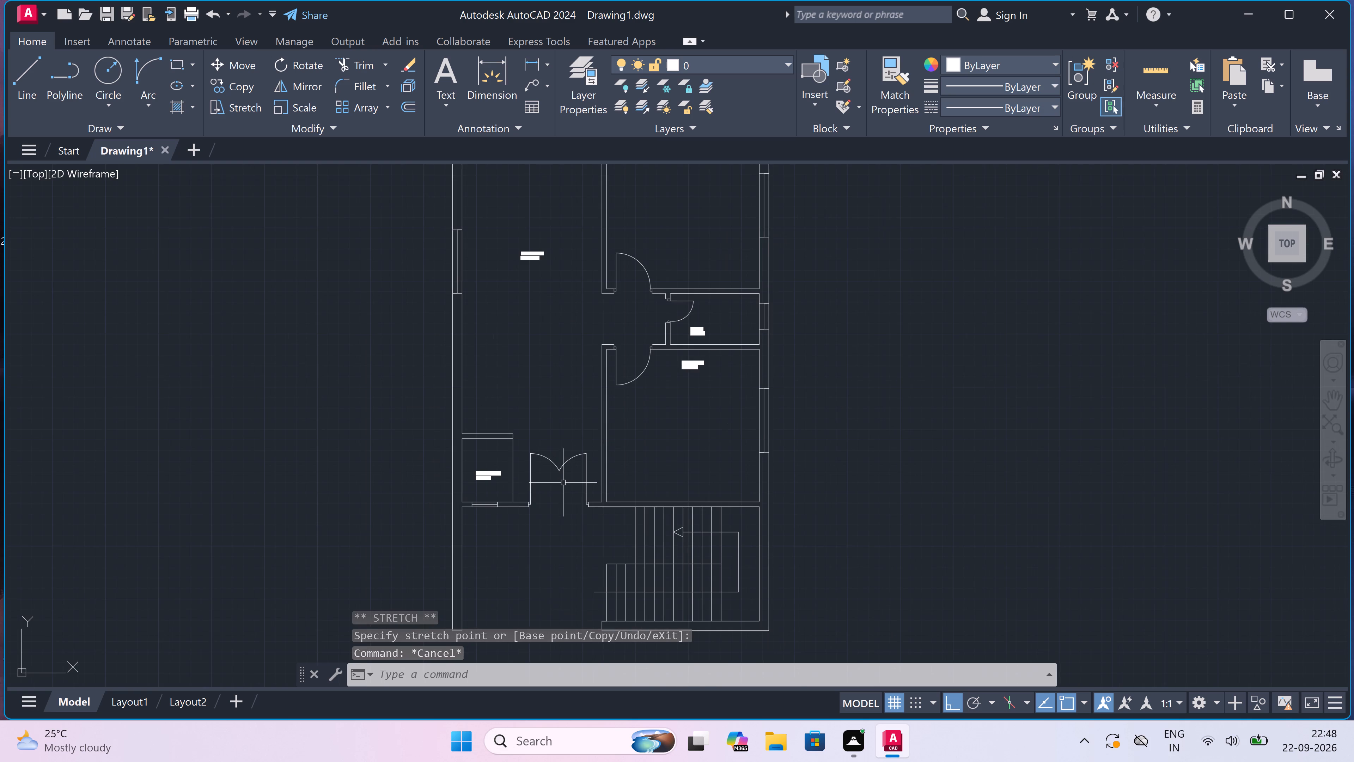
{"action": "scroll", "coordinate": [563, 483], "scroll_direction": "down", "scroll_amount": 1}
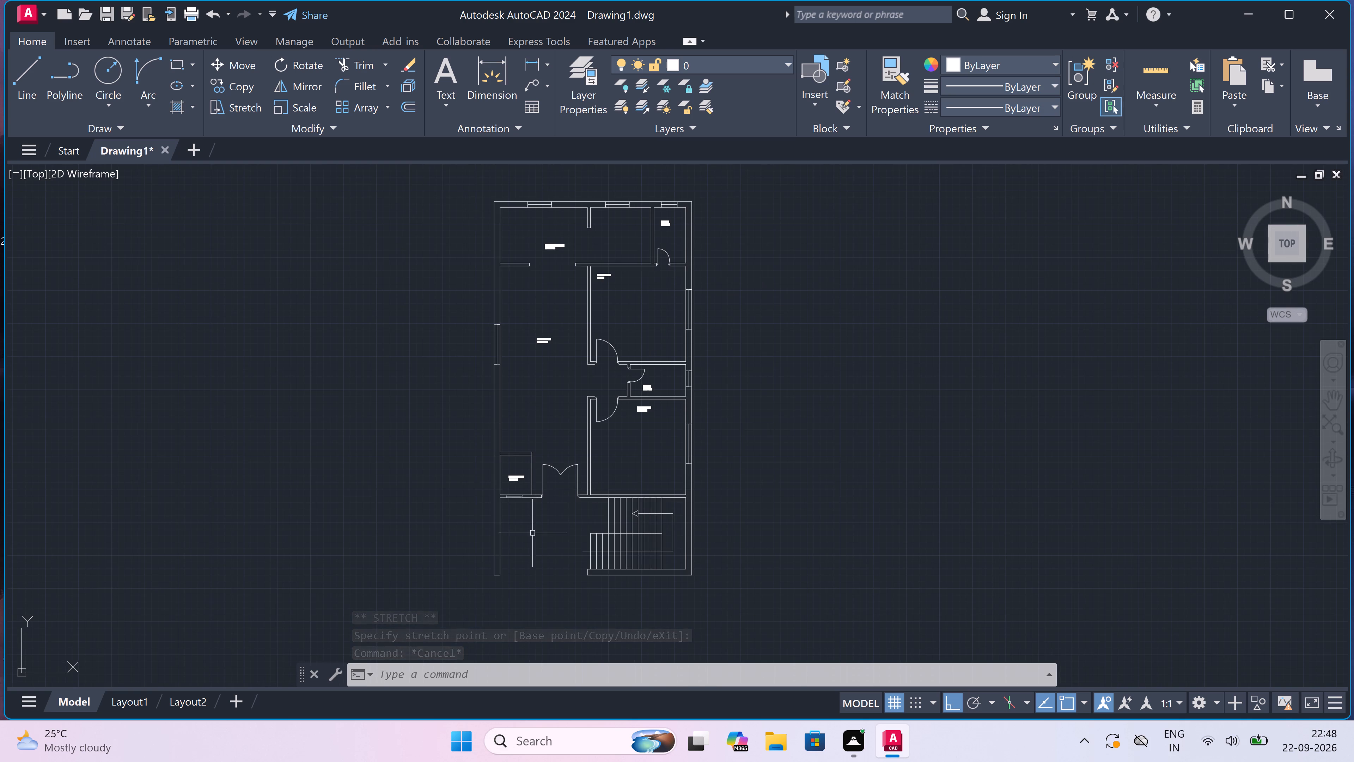
{"action": "scroll", "coordinate": [525, 546], "scroll_direction": "up", "scroll_amount": 2}
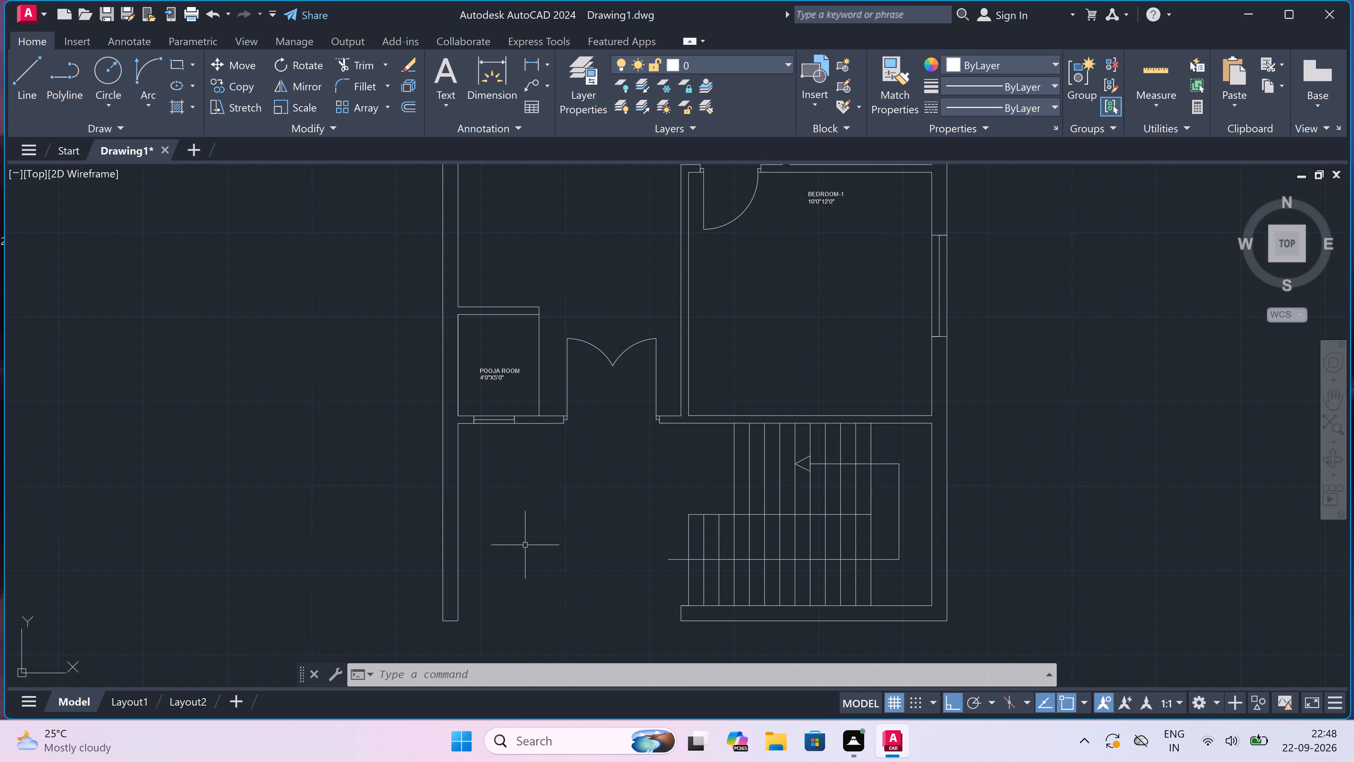
{"action": "type", "text": "MT"}
{"action": "key", "text": "space"}
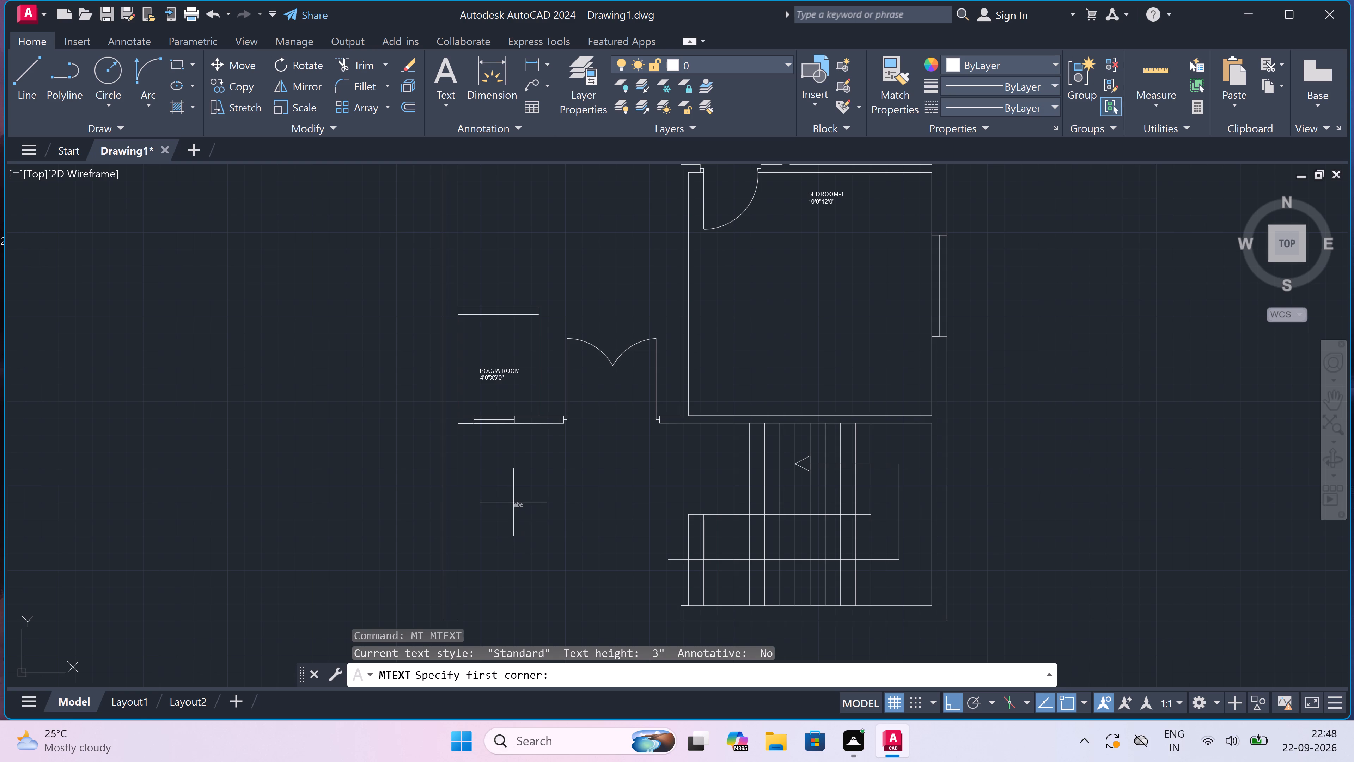
{"action": "left_click_drag", "start_coordinate": [519, 492], "coordinate": [524, 495]}
{"action": "left_click", "coordinate": [938, 533]}
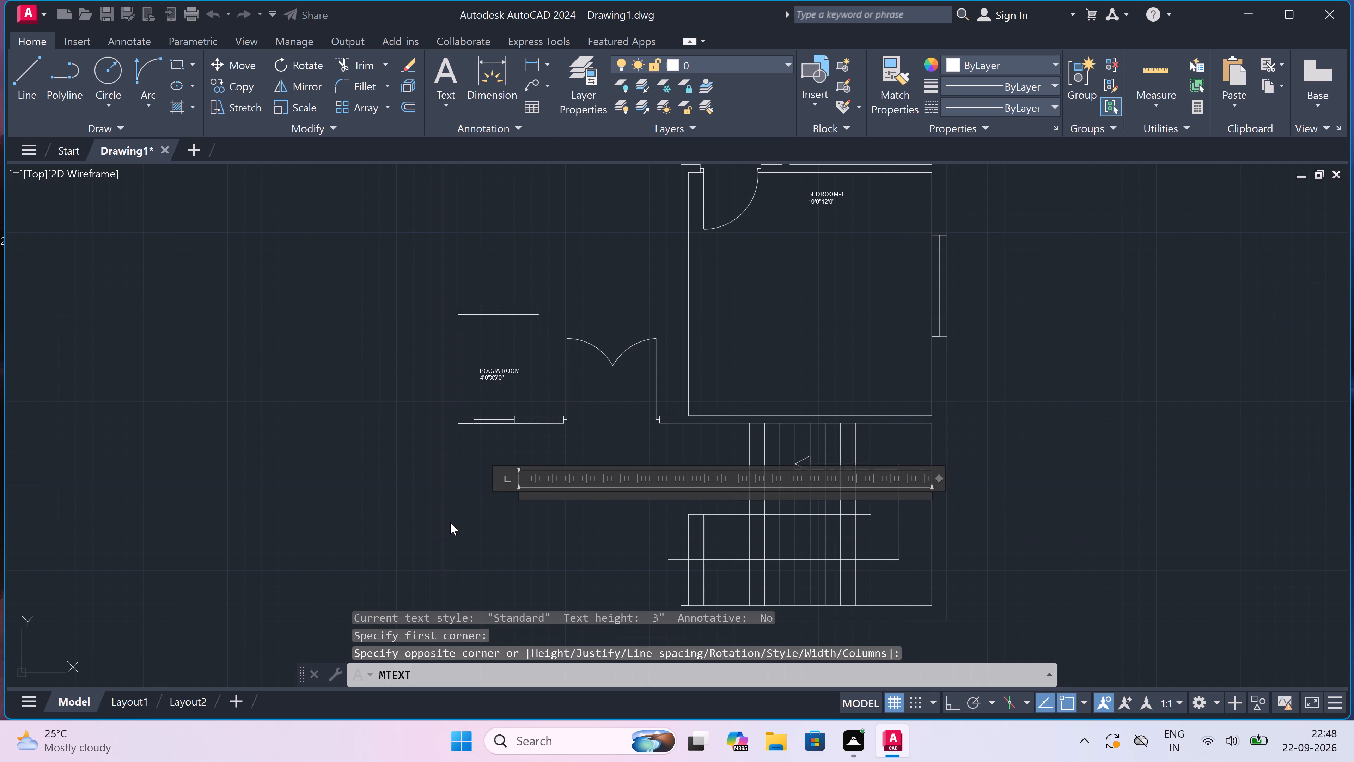
{"action": "type", "text": "PO"}
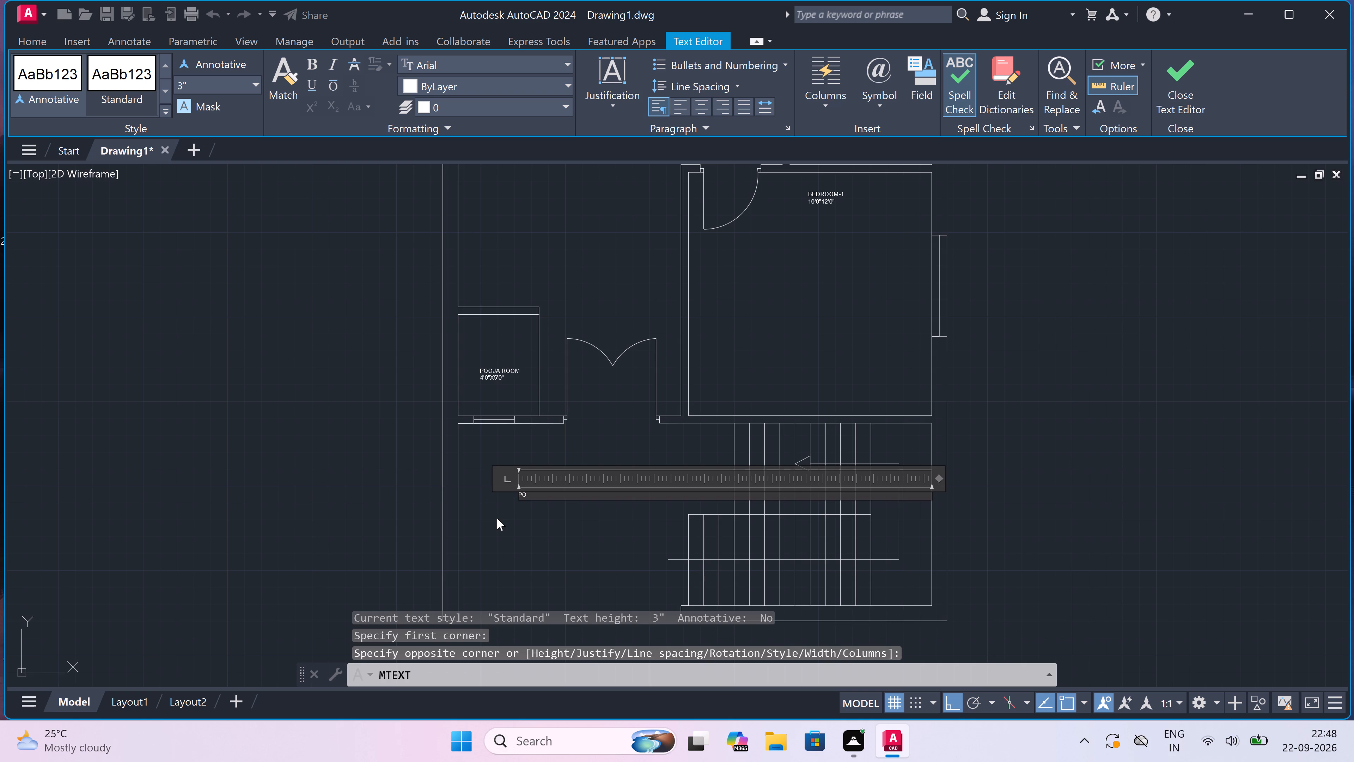
{"action": "type", "text": "RCH"}
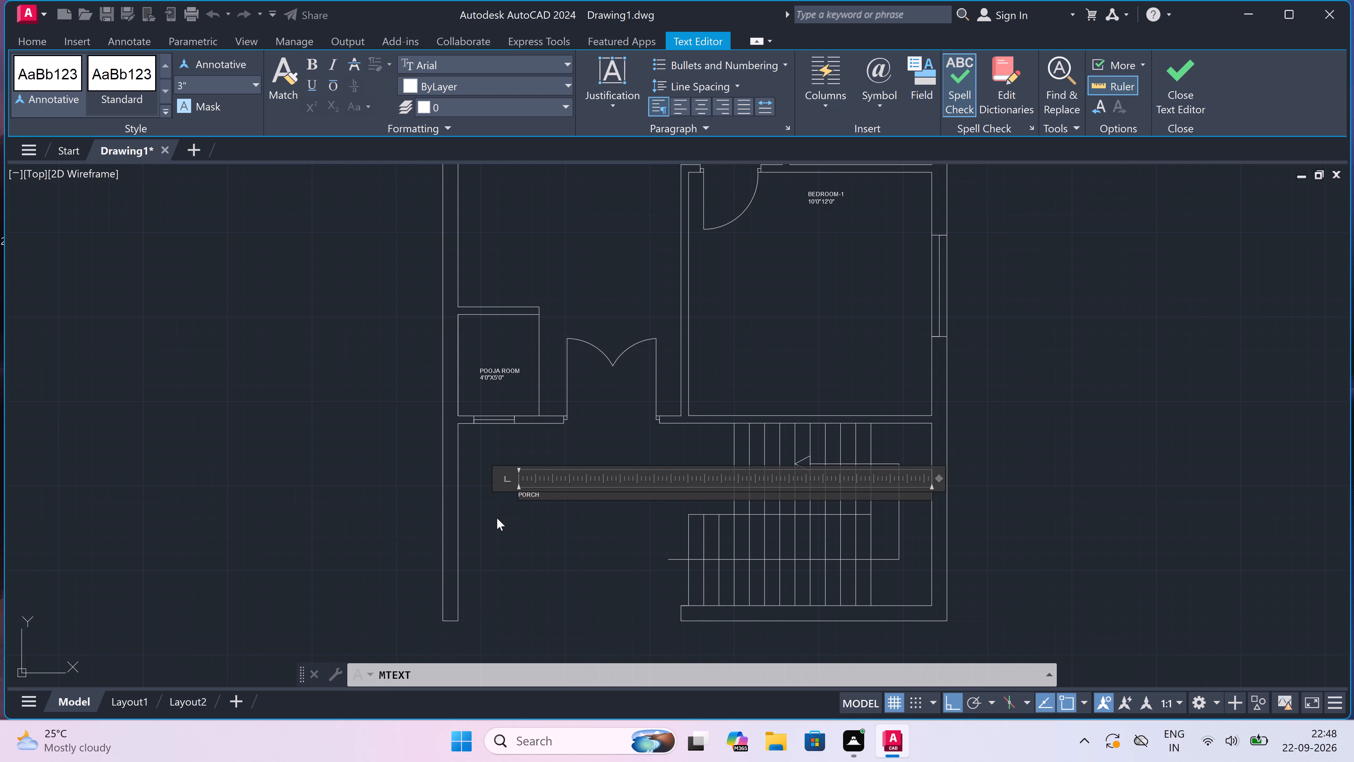
{"action": "left_click", "coordinate": [539, 526]}
{"action": "scroll", "coordinate": [538, 527], "scroll_direction": "down", "scroll_amount": 3}
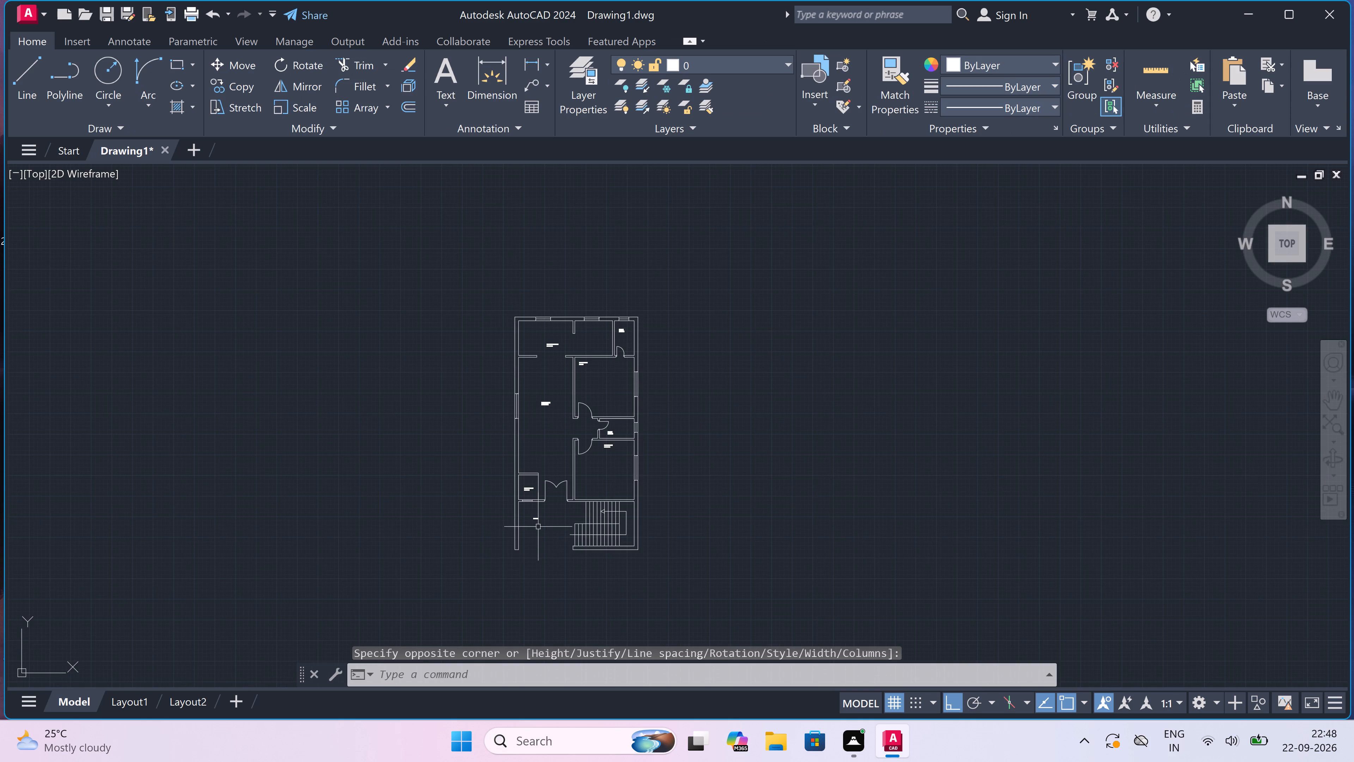
{"action": "scroll", "coordinate": [538, 527], "scroll_direction": "up", "scroll_amount": 2}
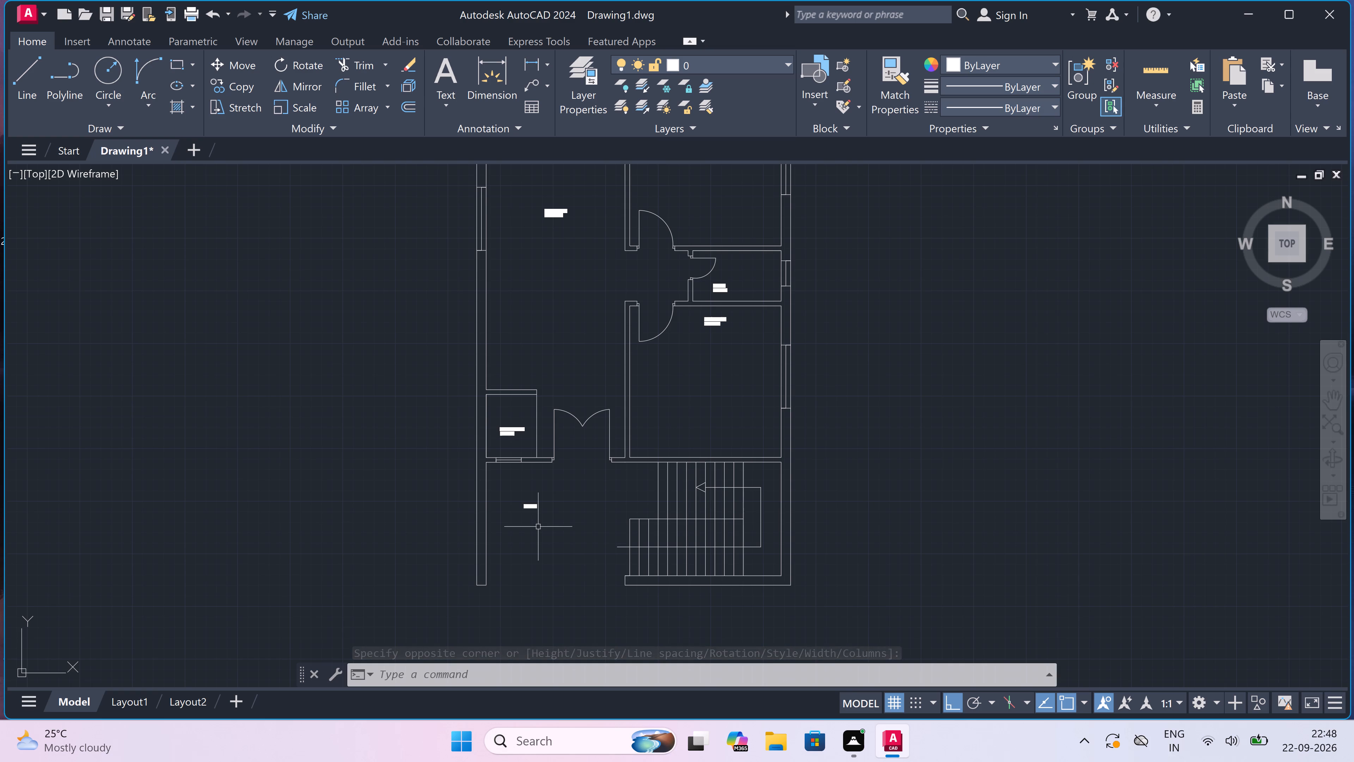
Select all the multiline text labels in the plan together and set their text height to 6".
{"action": "scroll", "coordinate": [538, 527], "scroll_direction": "down", "scroll_amount": 1}
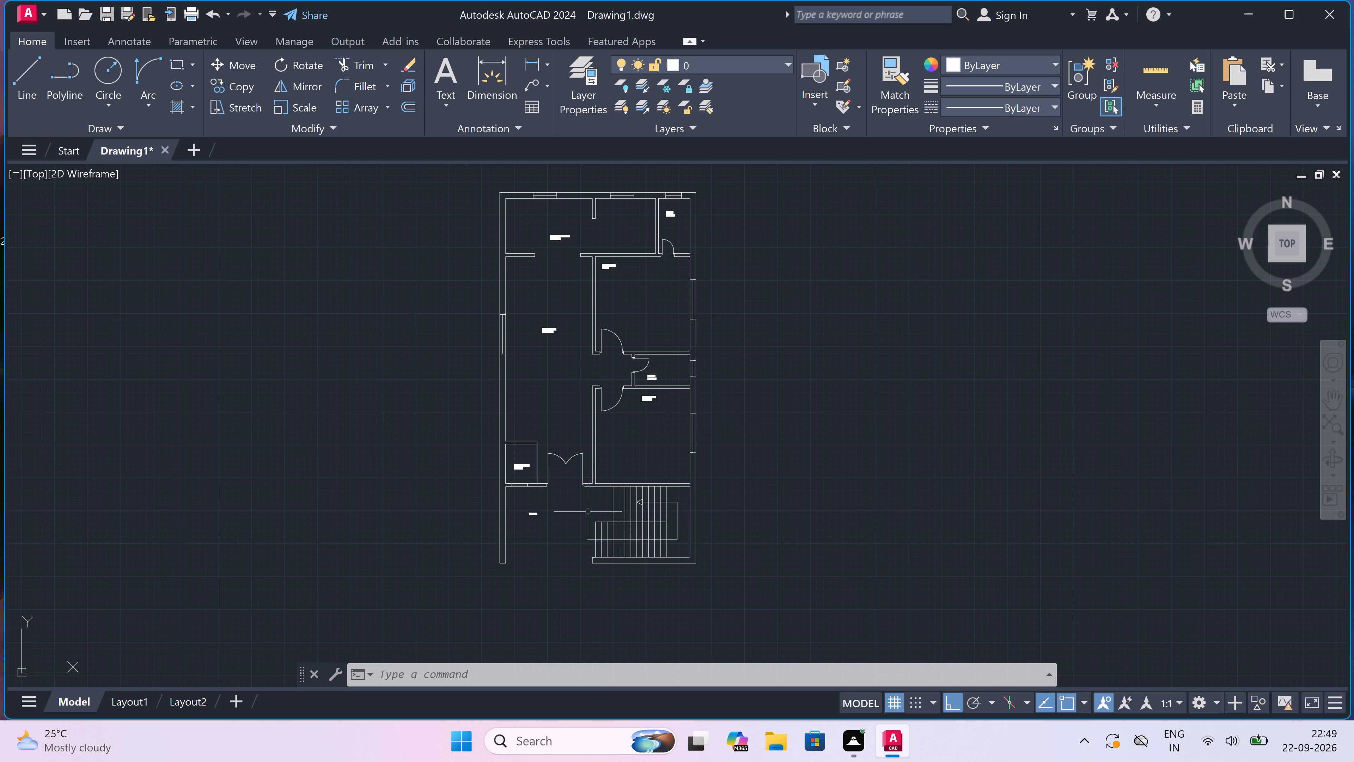
{"action": "scroll", "coordinate": [700, 343], "scroll_direction": "down", "scroll_amount": 1}
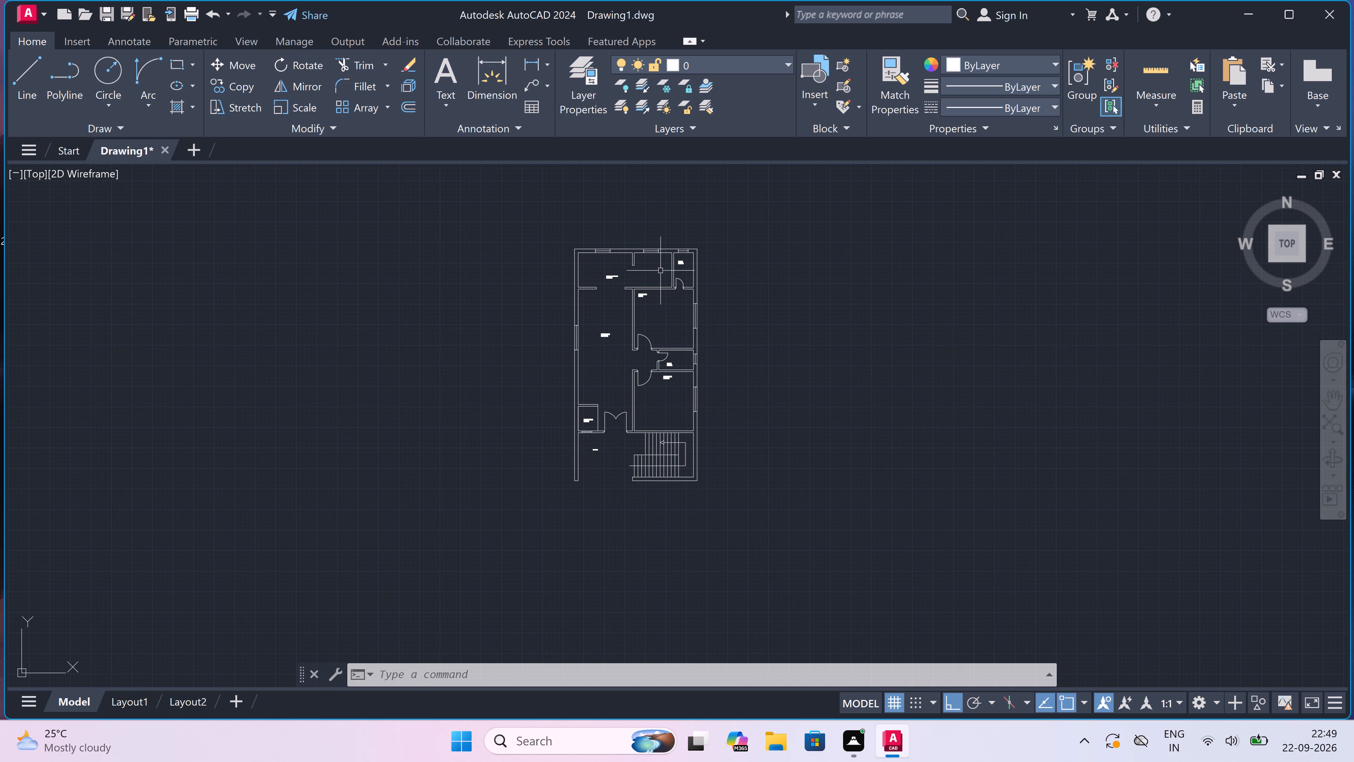
{"action": "scroll", "coordinate": [638, 271], "scroll_direction": "up", "scroll_amount": 2}
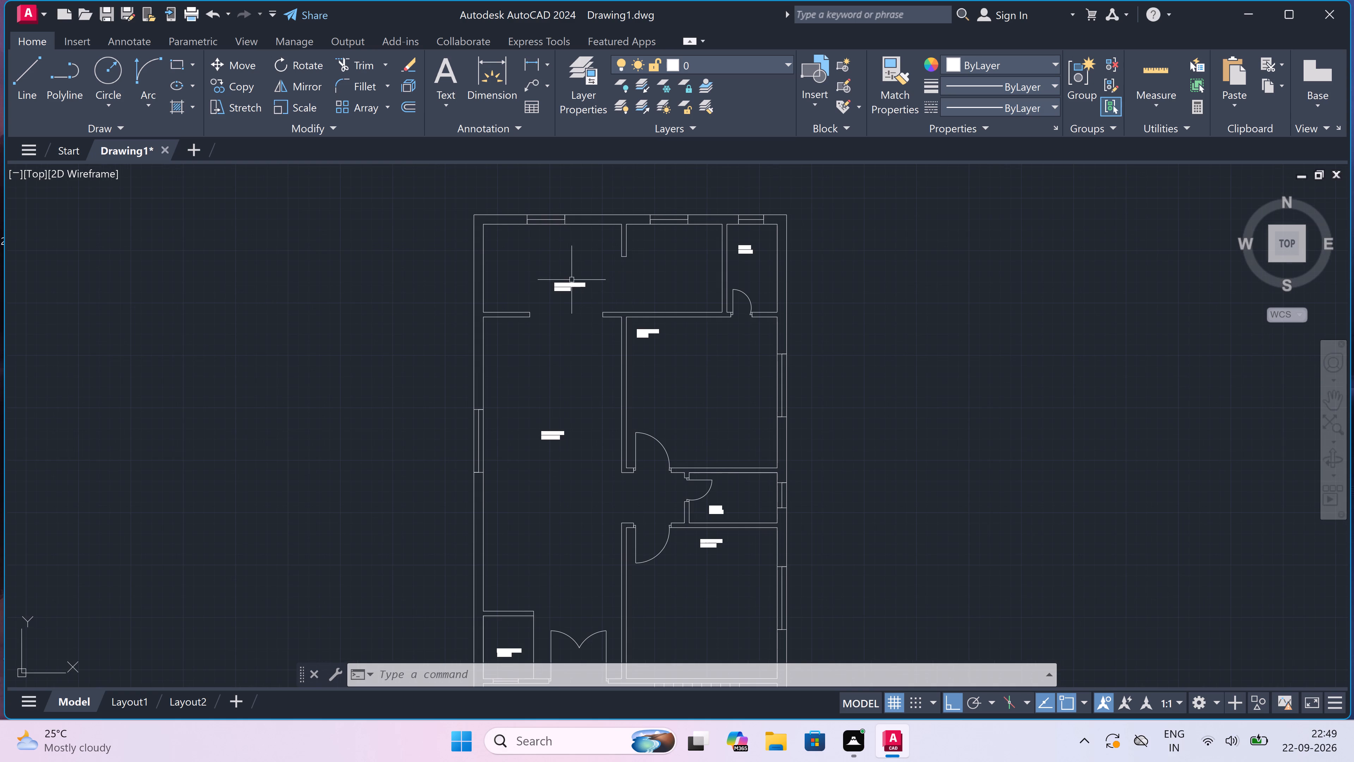
{"action": "left_click", "coordinate": [570, 283]}
{"action": "right_click", "coordinate": [560, 322]}
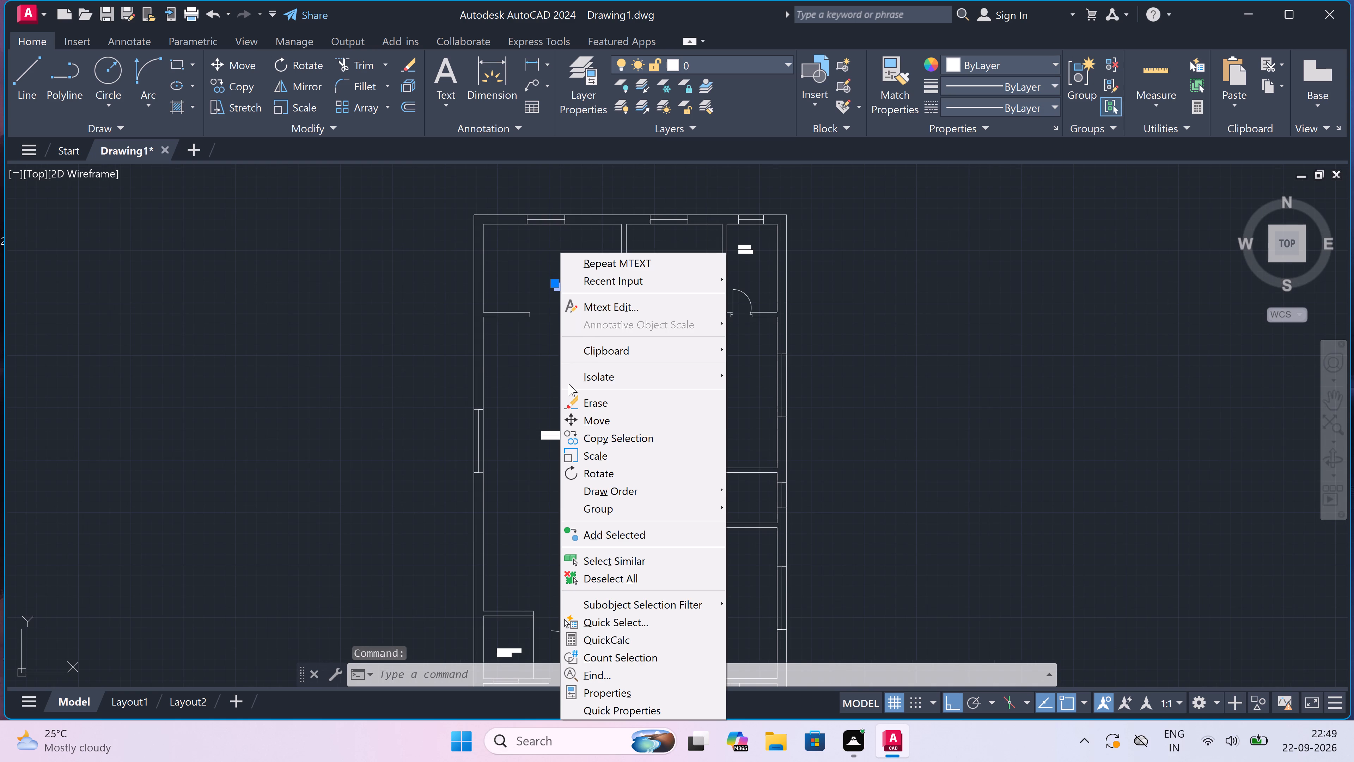
{"action": "left_click", "coordinate": [606, 688]}
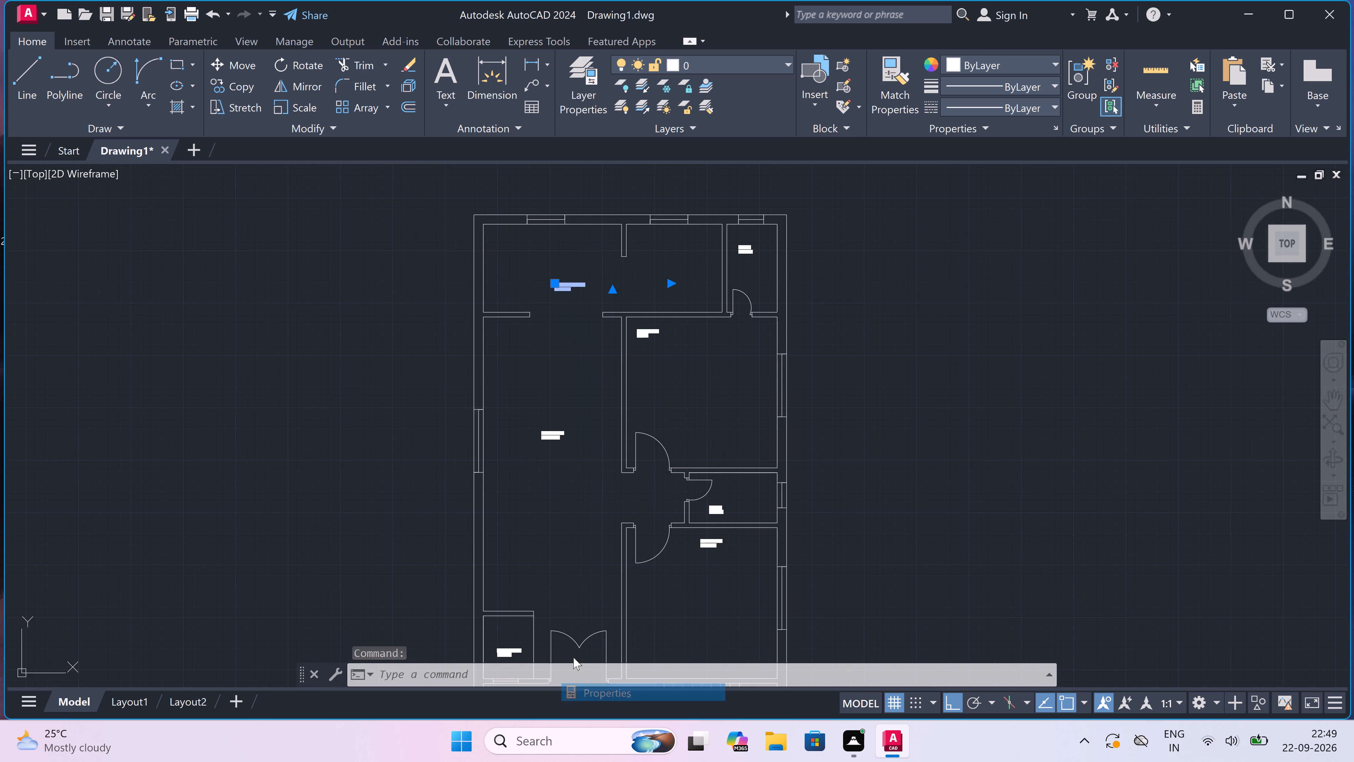
{"action": "right_click", "coordinate": [359, 368]}
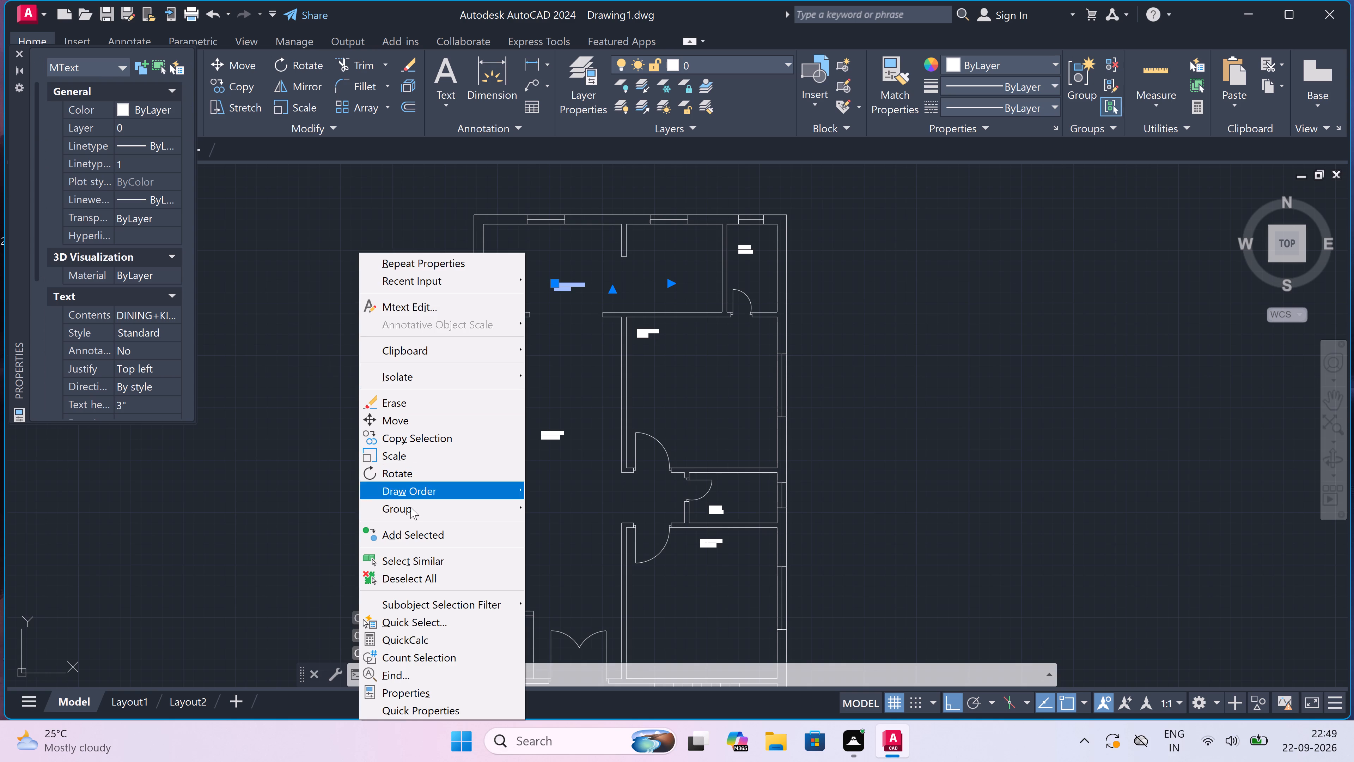
{"action": "left_click", "coordinate": [414, 553]}
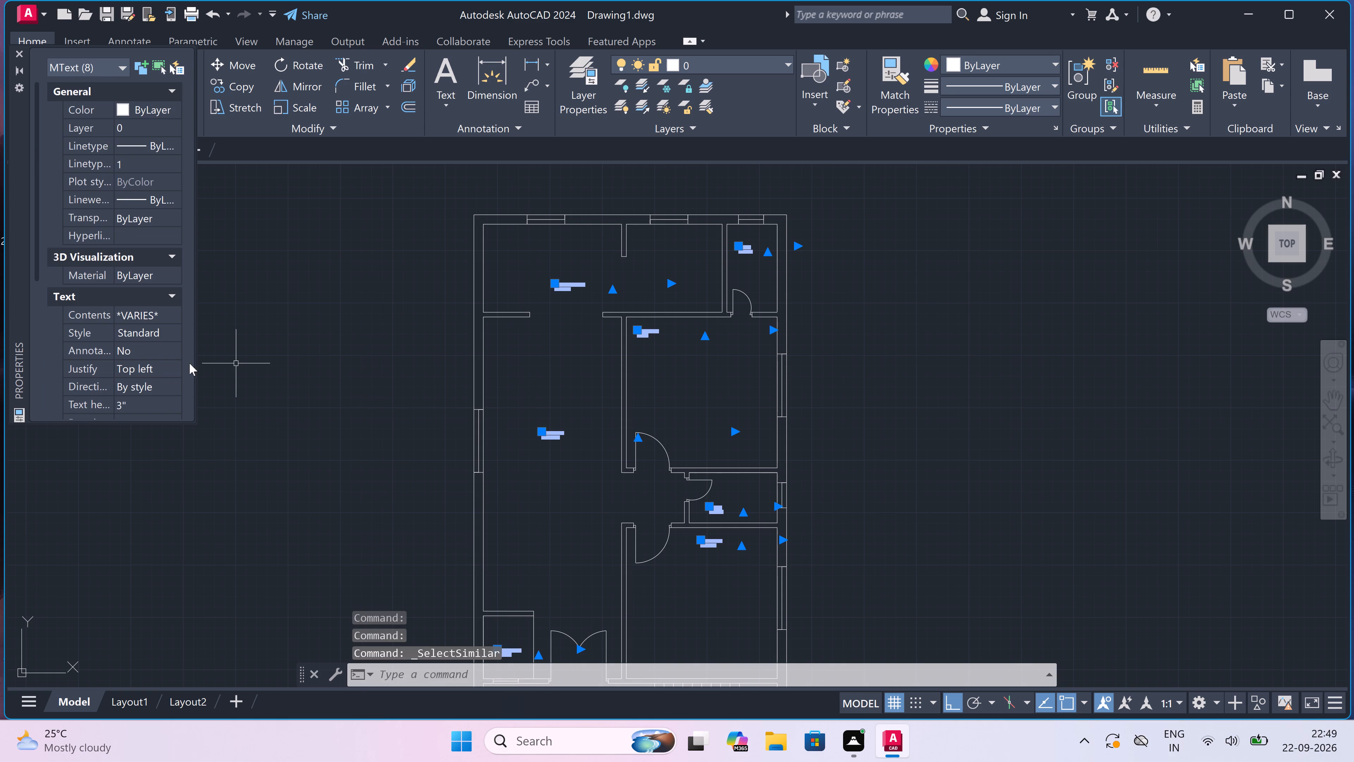
{"action": "left_click", "coordinate": [160, 400]}
{"action": "key", "text": "BackSpace"}
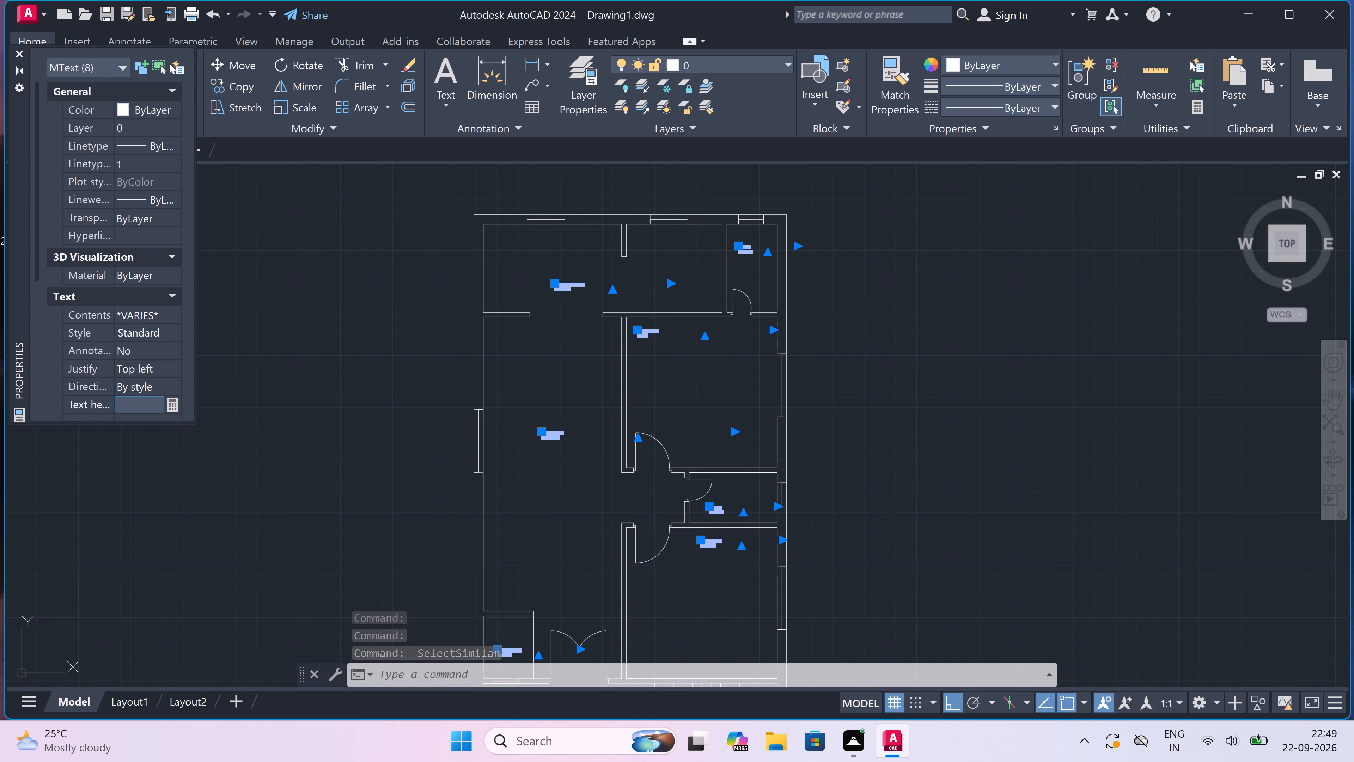
{"action": "type", "text": "6\""}
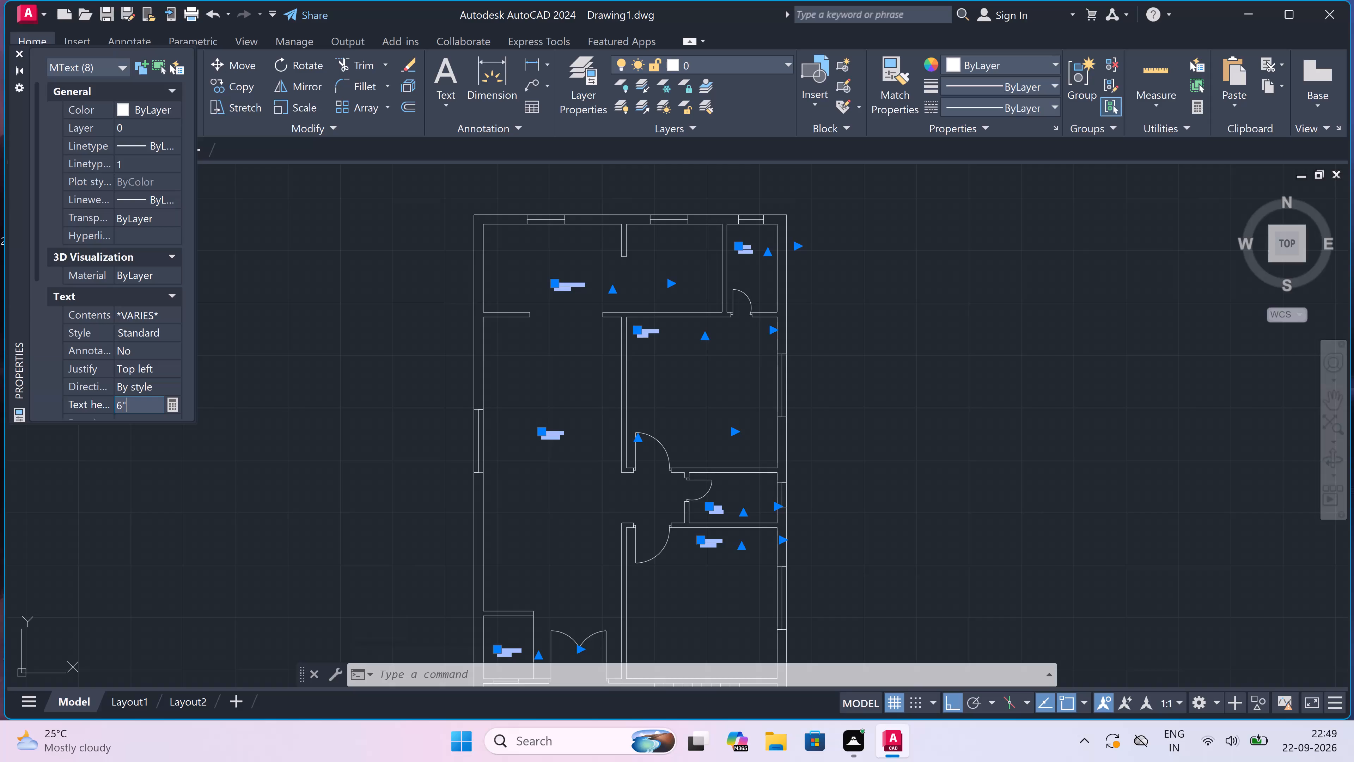
{"action": "left_click", "coordinate": [348, 403]}
{"action": "key", "text": "Escape"}
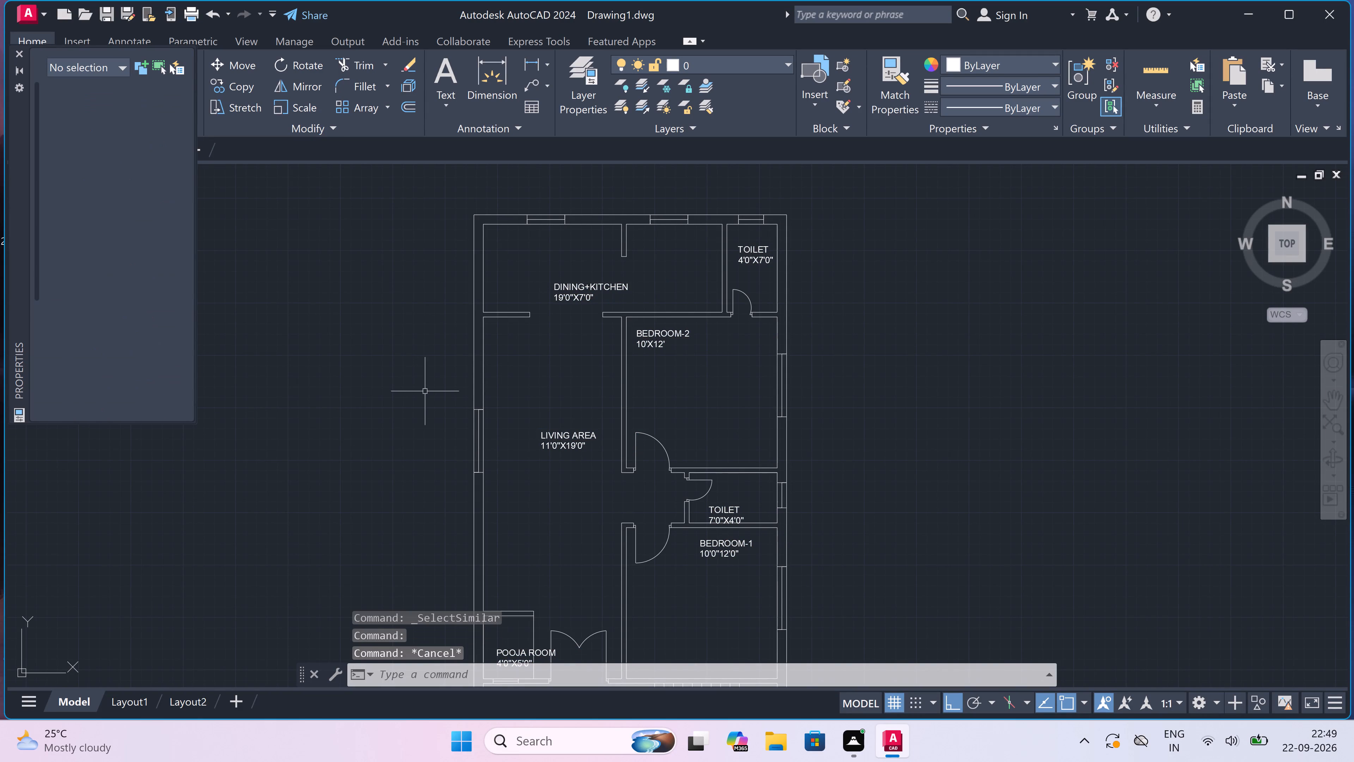
Move the 7'0"X4'0" TOILET label slightly up so it sits clear of the room's lower wall.
{"action": "scroll", "coordinate": [548, 319], "scroll_direction": "down", "scroll_amount": 1}
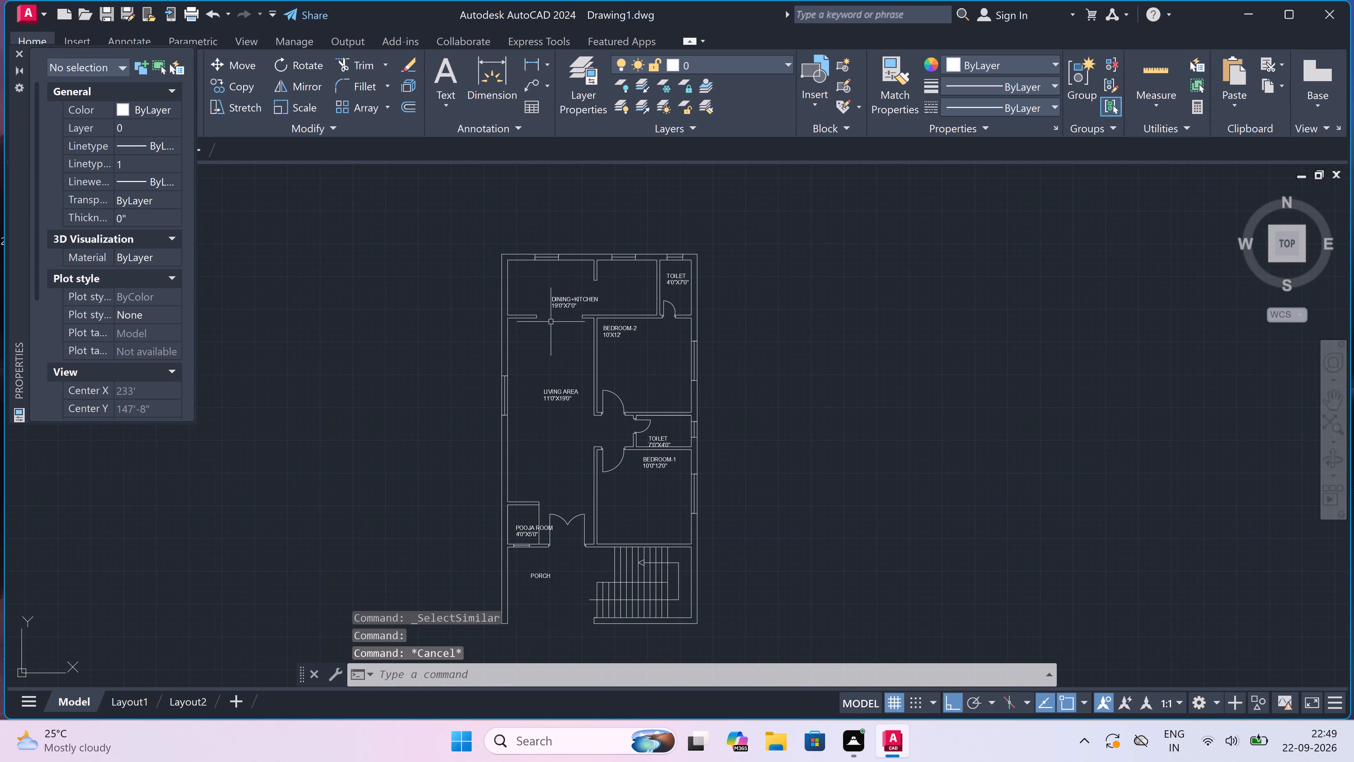
{"action": "scroll", "coordinate": [654, 447], "scroll_direction": "up", "scroll_amount": 3}
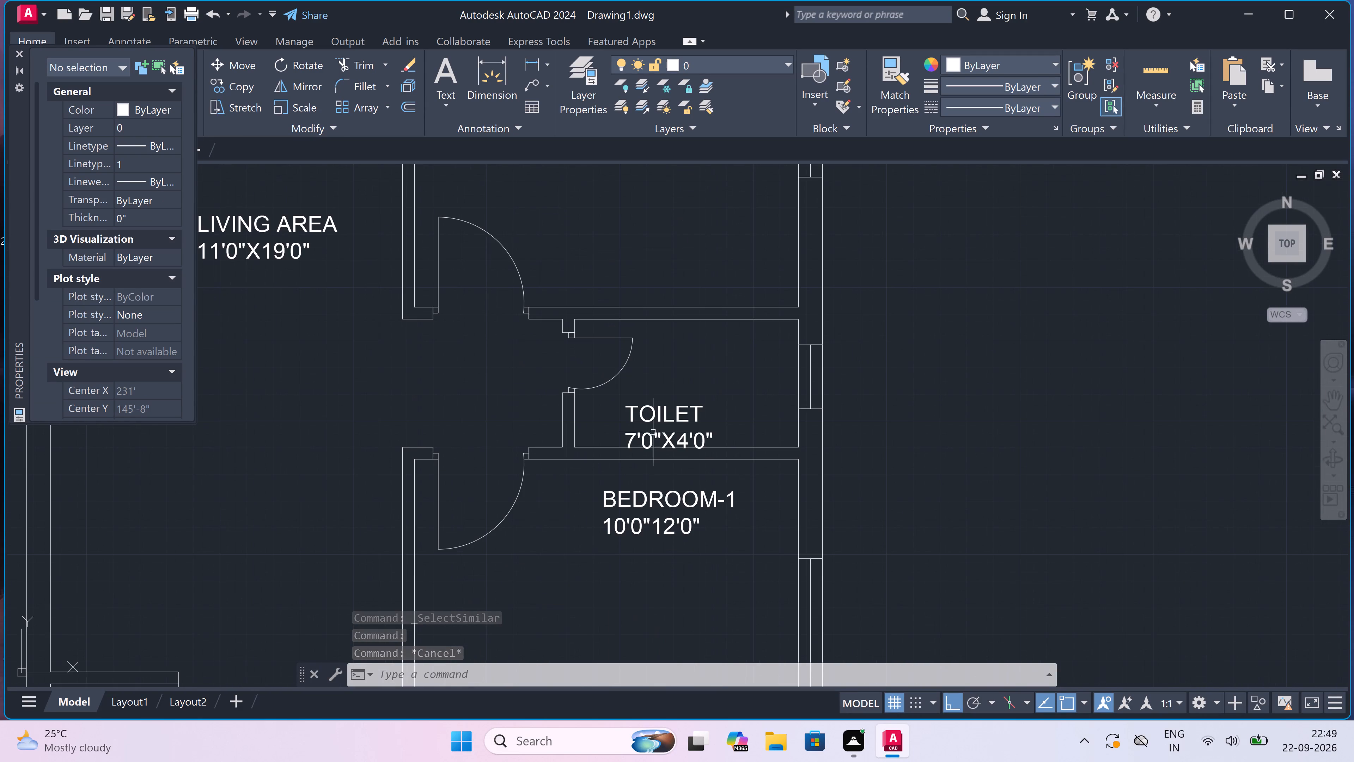
{"action": "scroll", "coordinate": [651, 426], "scroll_direction": "up", "scroll_amount": 1}
{"action": "left_click", "coordinate": [643, 398]}
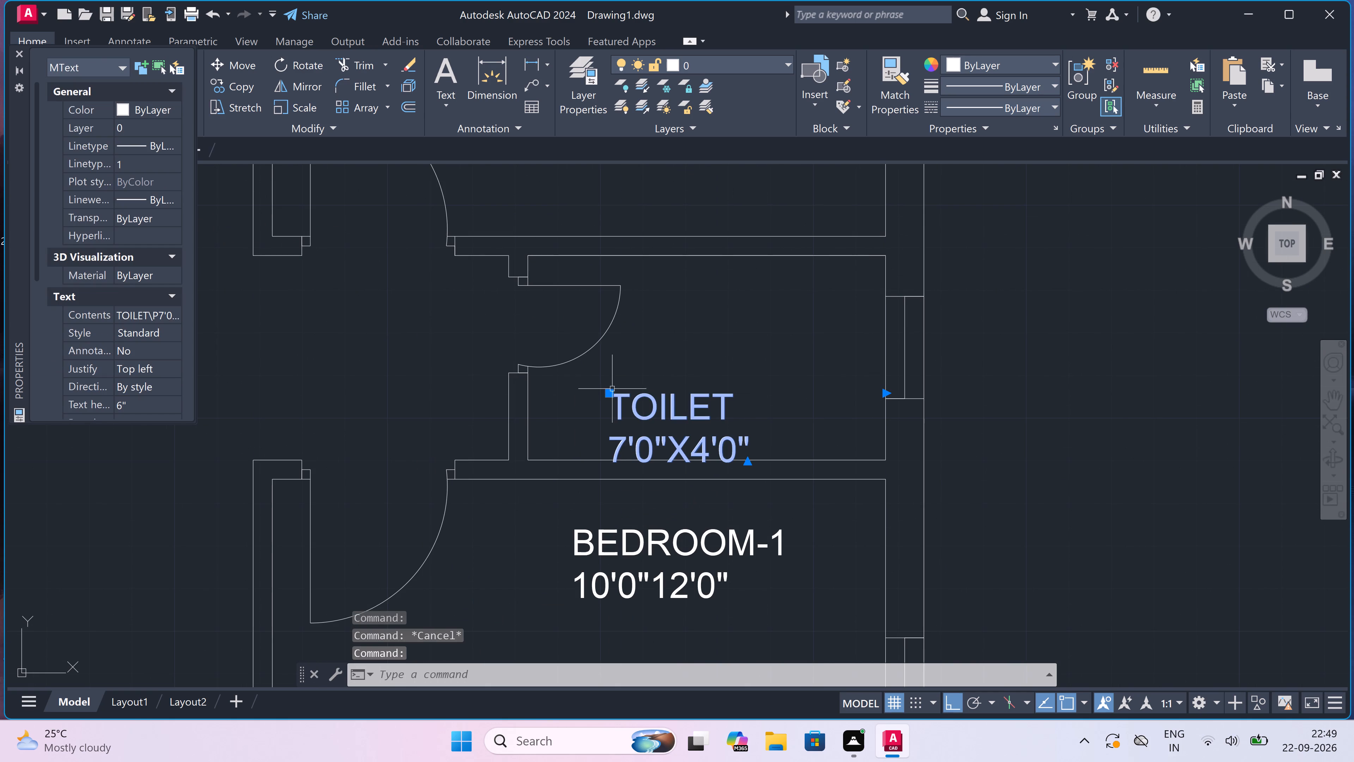
{"action": "left_click", "coordinate": [612, 389]}
{"action": "scroll", "coordinate": [617, 370], "scroll_direction": "up", "scroll_amount": 2}
{"action": "left_click", "coordinate": [620, 369]}
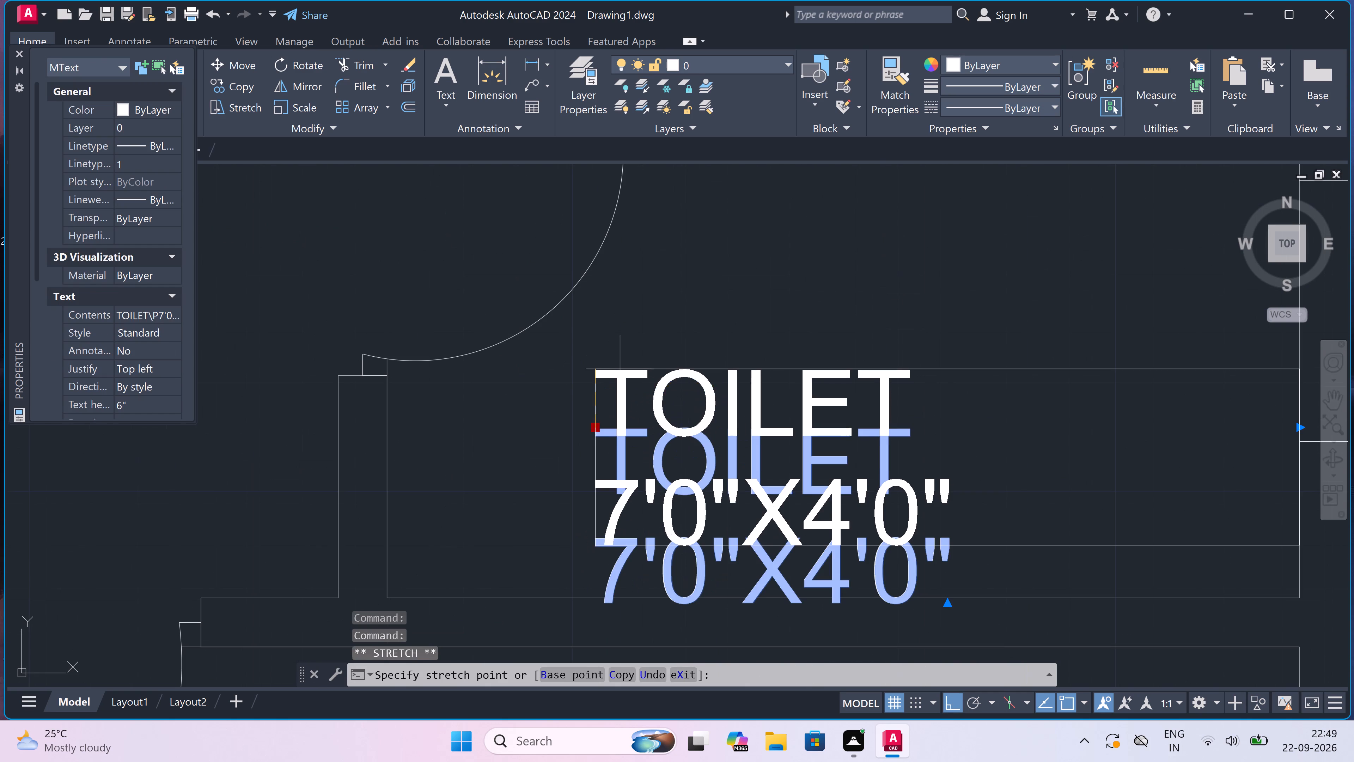
{"action": "key", "text": "Escape"}
Rotate the POOJA ROOM label 90 degrees counterclockwise about its insertion point so it reads vertically.
{"action": "scroll", "coordinate": [653, 398], "scroll_direction": "down", "scroll_amount": 2}
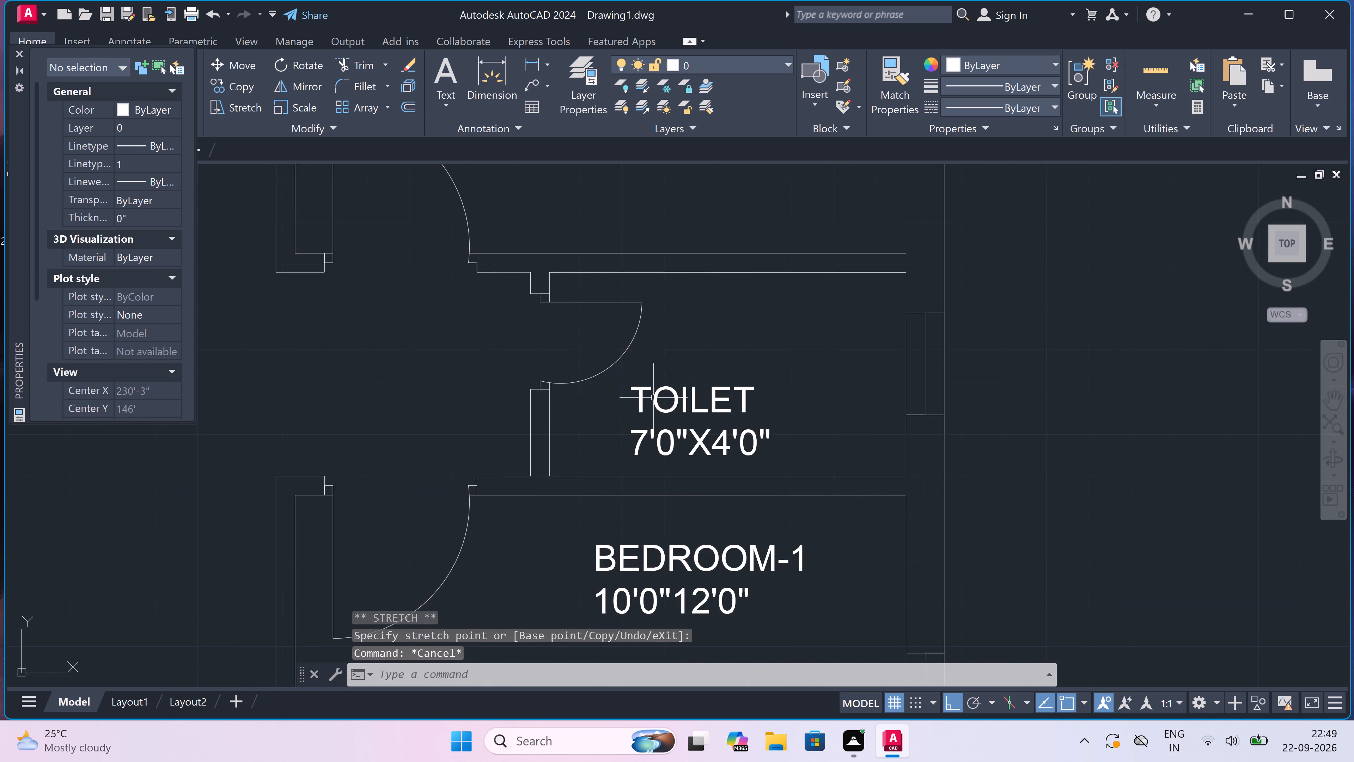
{"action": "scroll", "coordinate": [653, 398], "scroll_direction": "down", "scroll_amount": 4}
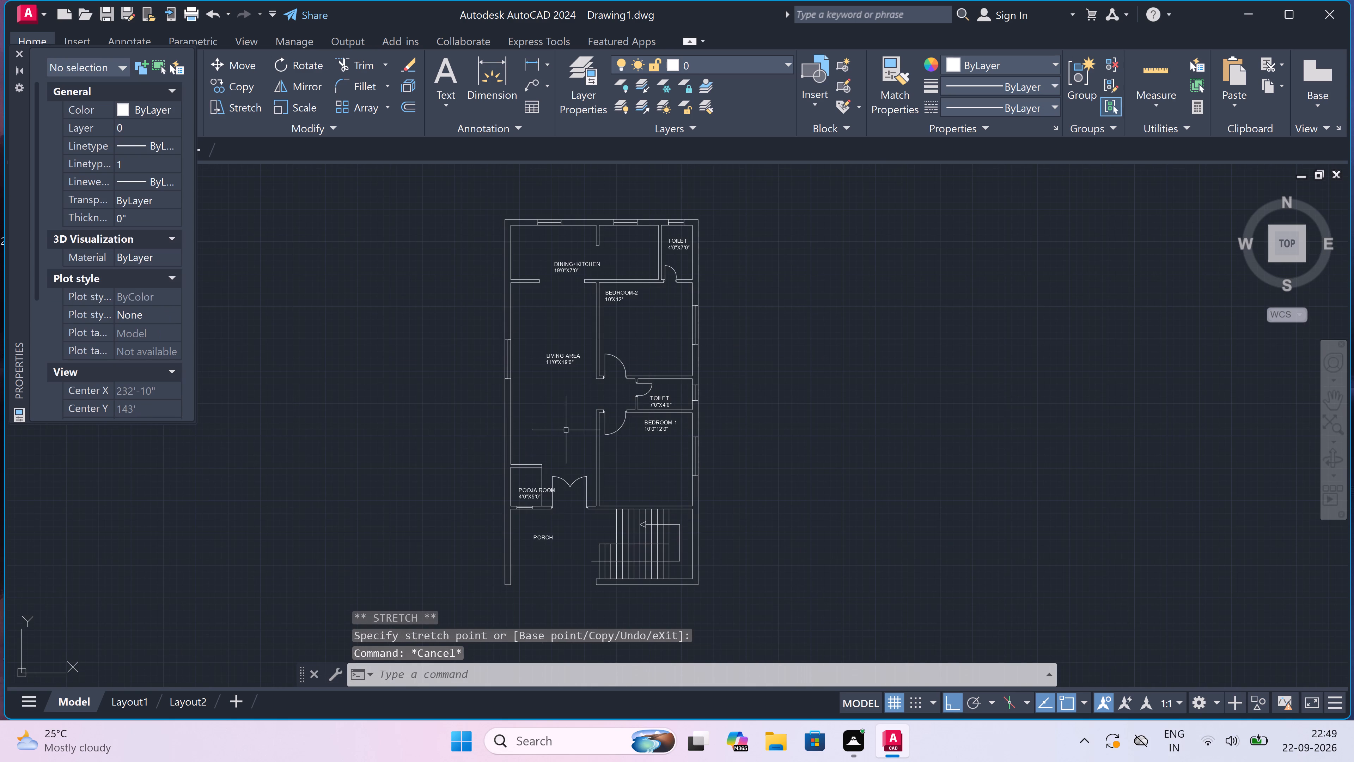
{"action": "scroll", "coordinate": [501, 489], "scroll_direction": "up", "scroll_amount": 3}
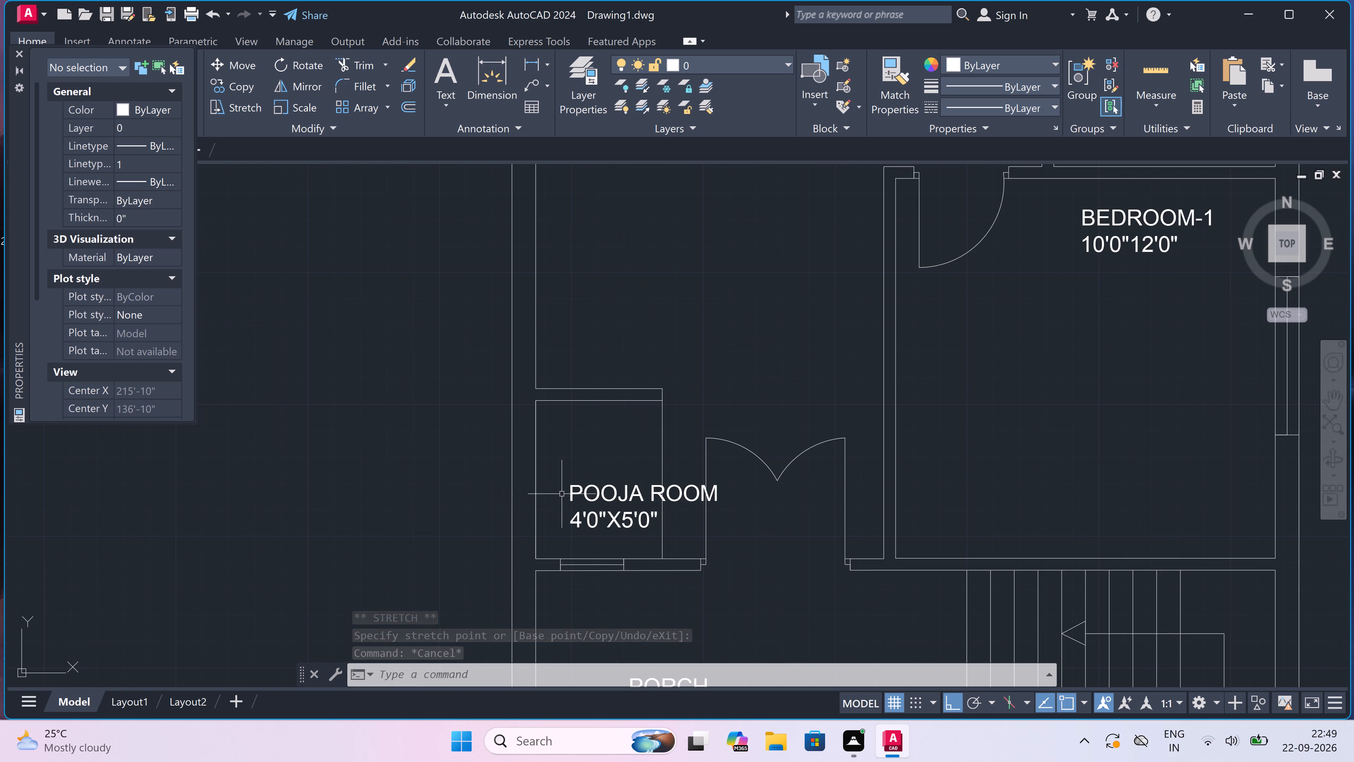
{"action": "left_click", "coordinate": [578, 488]}
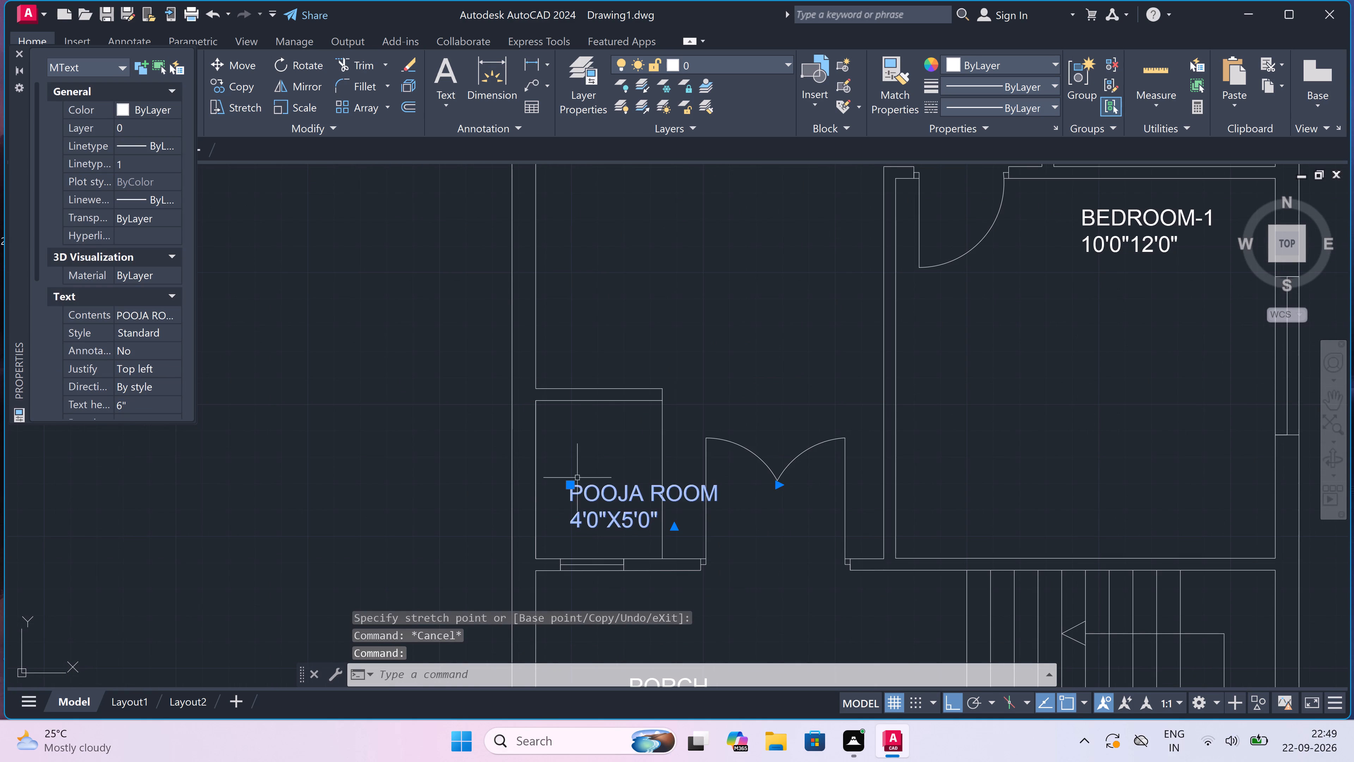
{"action": "left_click", "coordinate": [285, 66]}
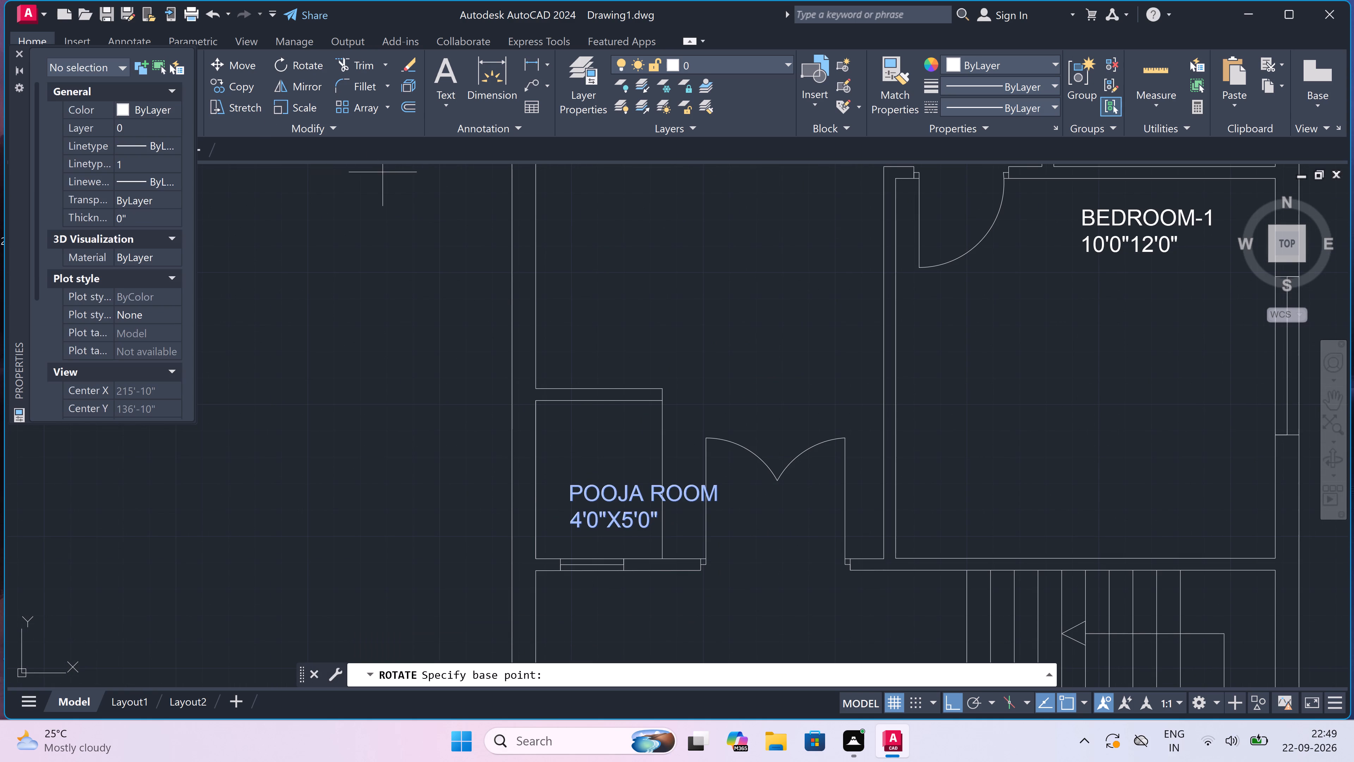
{"action": "left_click_drag", "start_coordinate": [643, 503], "coordinate": [642, 497]}
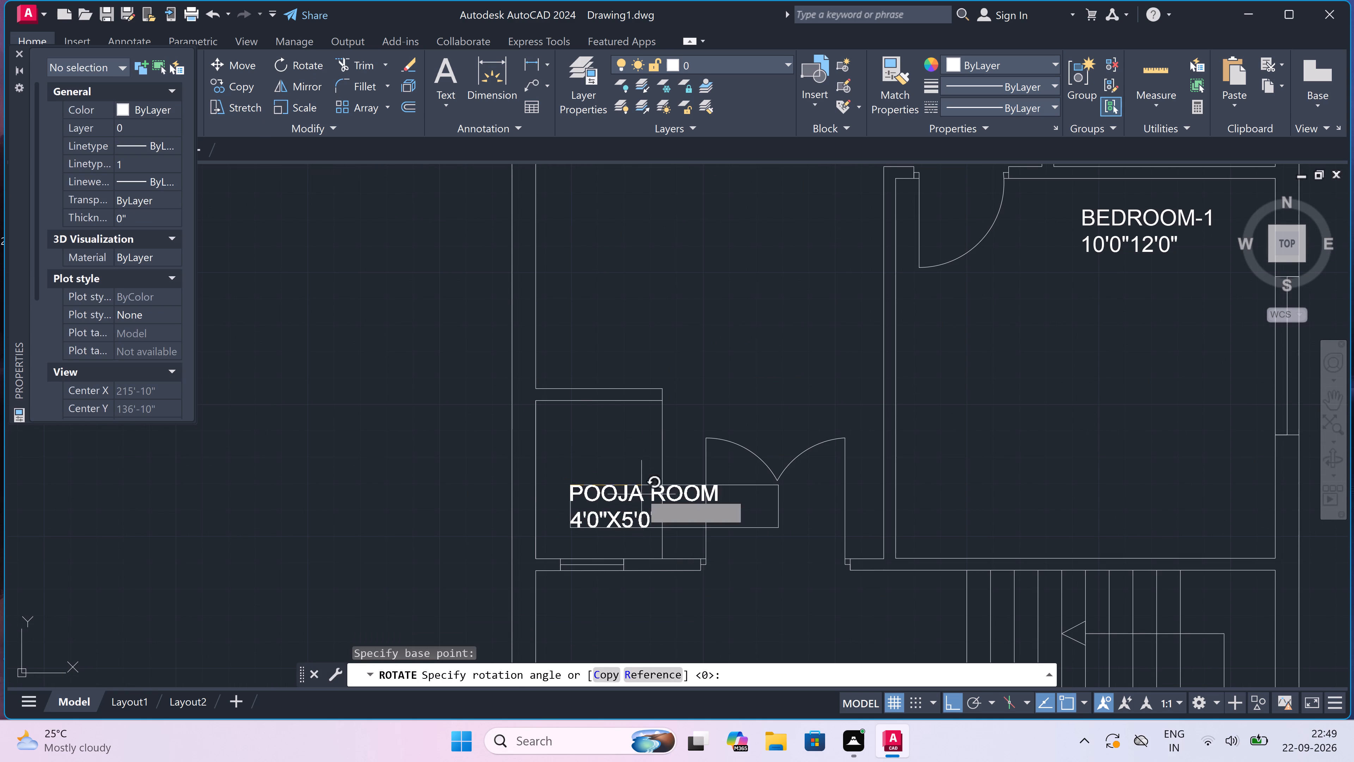
{"action": "left_click", "coordinate": [585, 433]}
{"action": "left_click", "coordinate": [585, 433]}
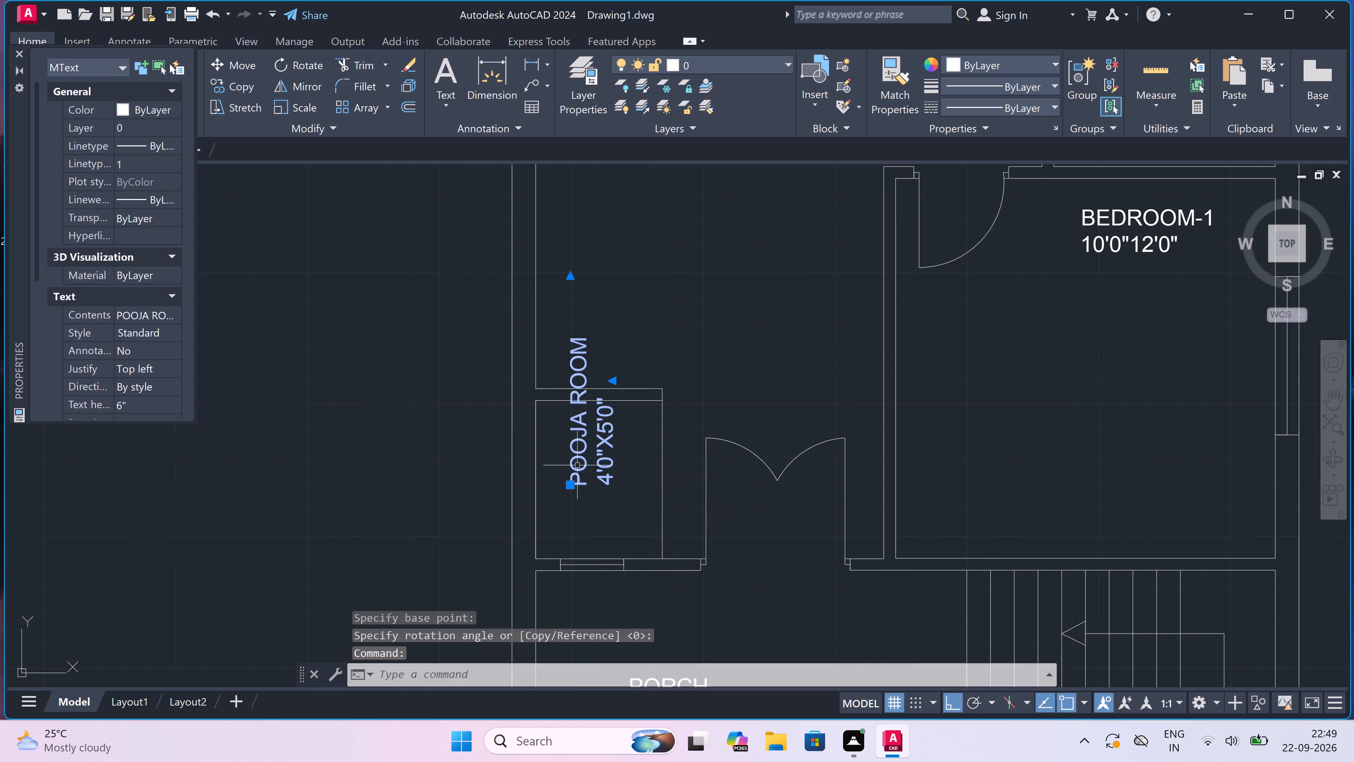
Set the text height of the rotated POOJA ROOM label to 5".
{"action": "left_click", "coordinate": [150, 404]}
{"action": "key", "text": "BackSpace"}
{"action": "type", "text": "5\""}
{"action": "left_click", "coordinate": [281, 435]}
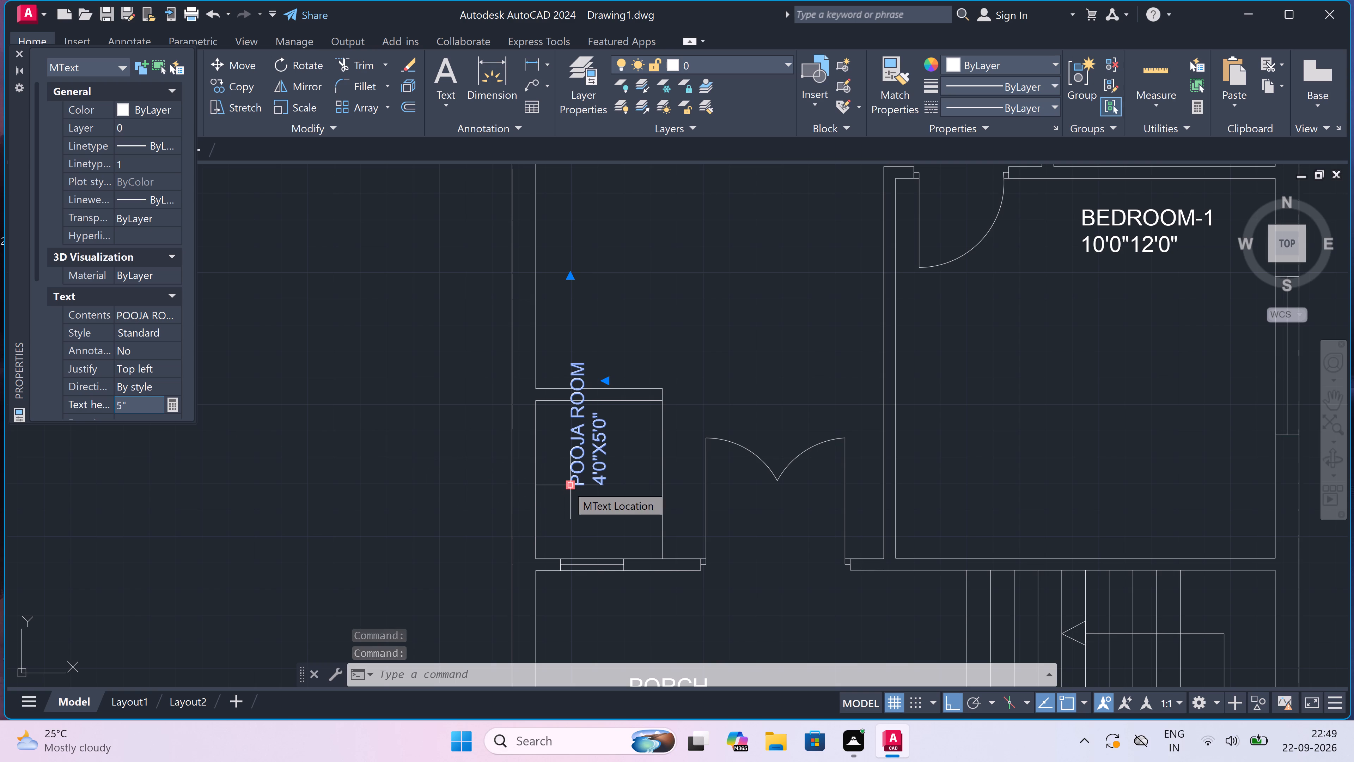
Move the POOJA ROOM label straight down about 1'-10" so it fits within the room's walls.
{"action": "left_click_drag", "start_coordinate": [567, 483], "coordinate": [569, 492]}
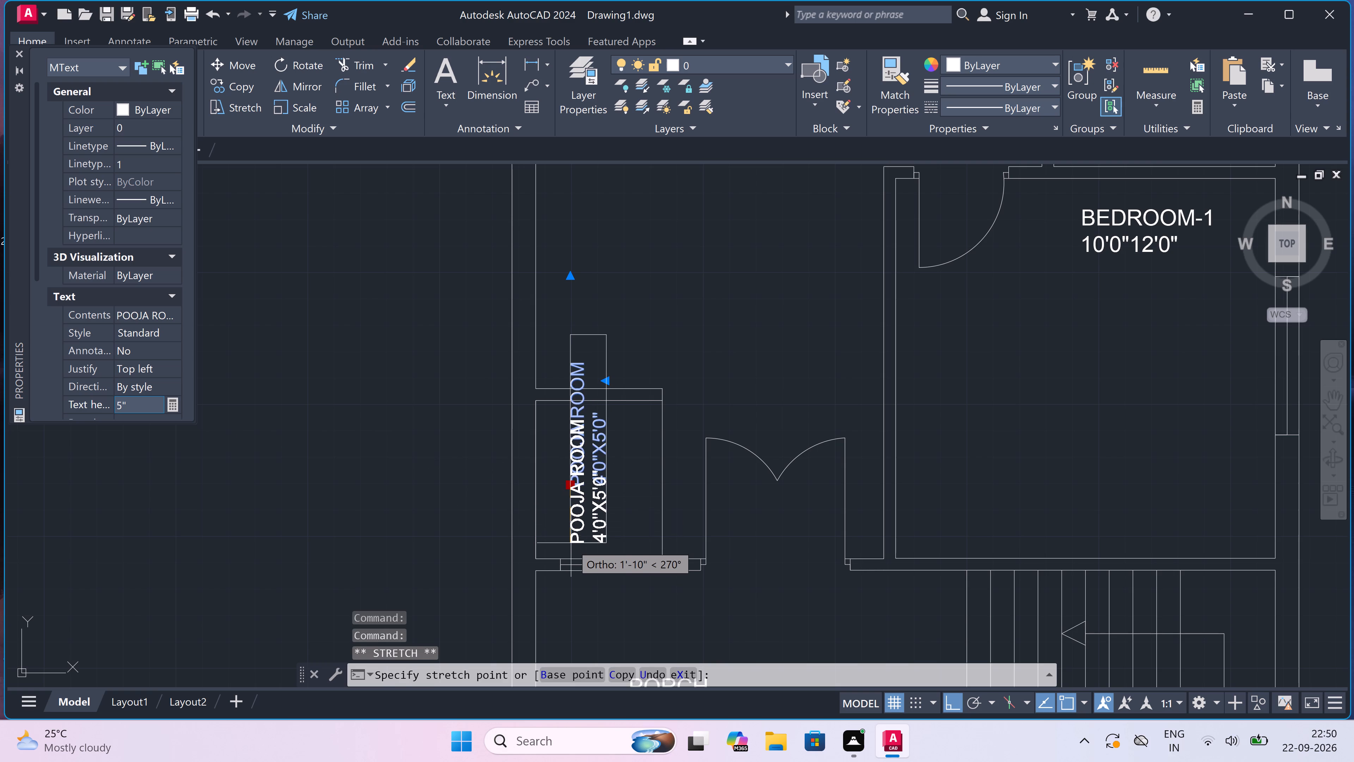
{"action": "left_click", "coordinate": [571, 542]}
{"action": "key", "text": "Escape"}
Add a multiline text title reading GROUND FLOOR PLAN below the plan, under the porch and staircase.
{"action": "scroll", "coordinate": [608, 491], "scroll_direction": "down", "scroll_amount": 1}
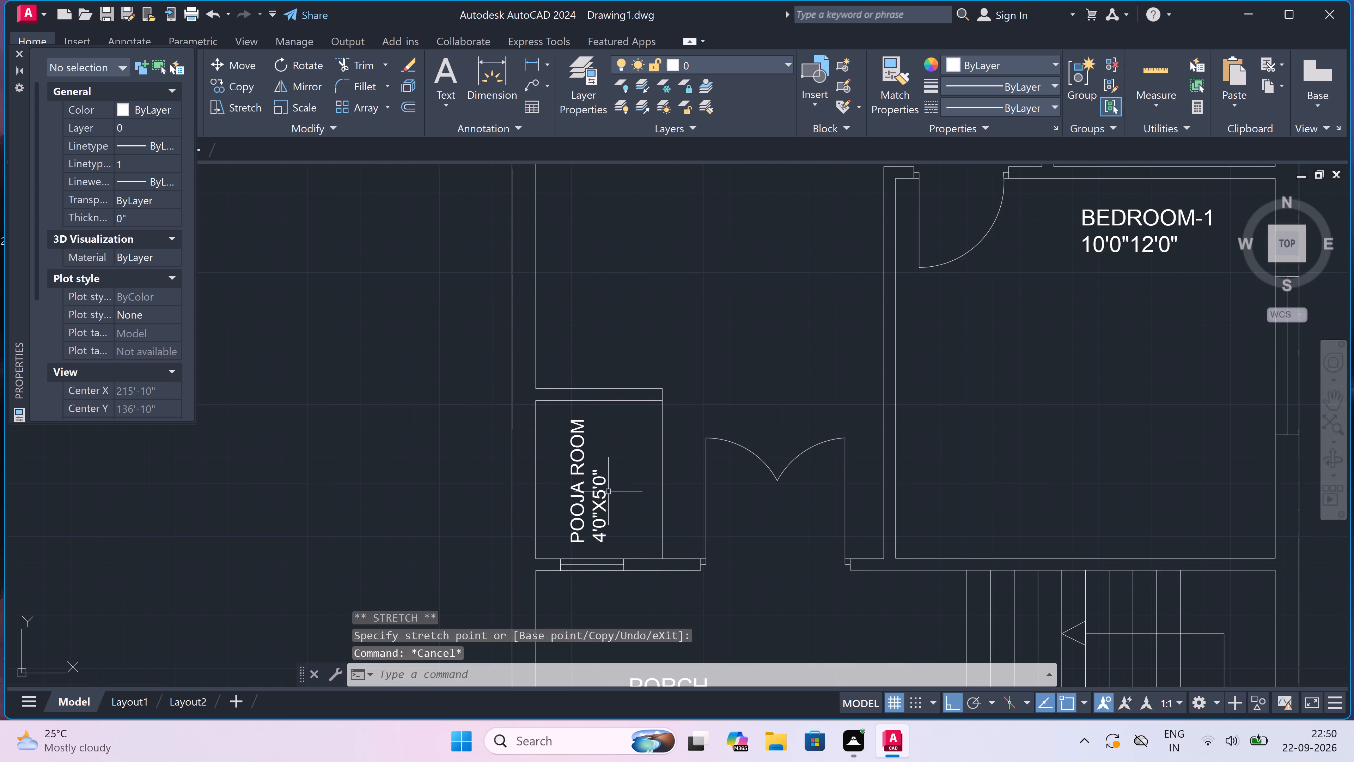
{"action": "scroll", "coordinate": [608, 491], "scroll_direction": "down", "scroll_amount": 4}
{"action": "scroll", "coordinate": [606, 536], "scroll_direction": "up", "scroll_amount": 4}
{"action": "scroll", "coordinate": [666, 530], "scroll_direction": "down", "scroll_amount": 3}
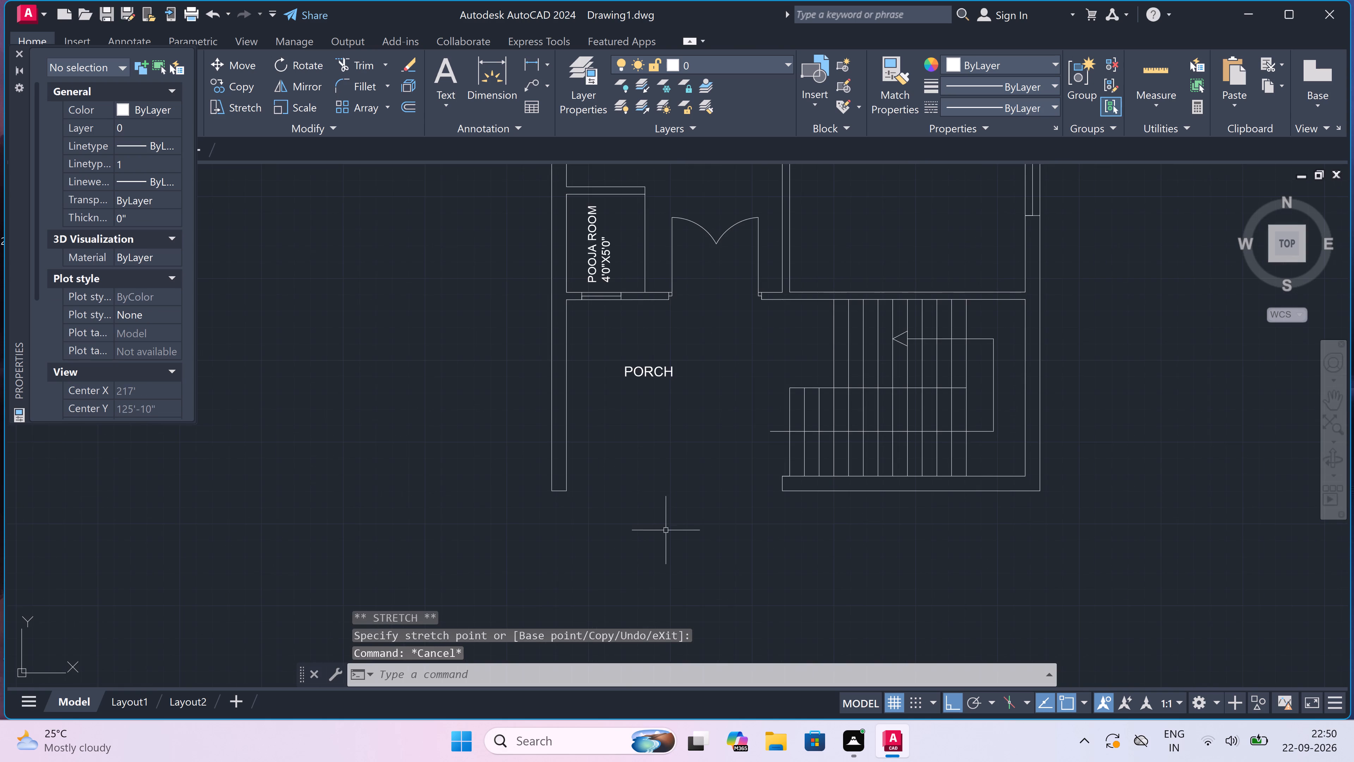
{"action": "scroll", "coordinate": [703, 545], "scroll_direction": "up", "scroll_amount": 3}
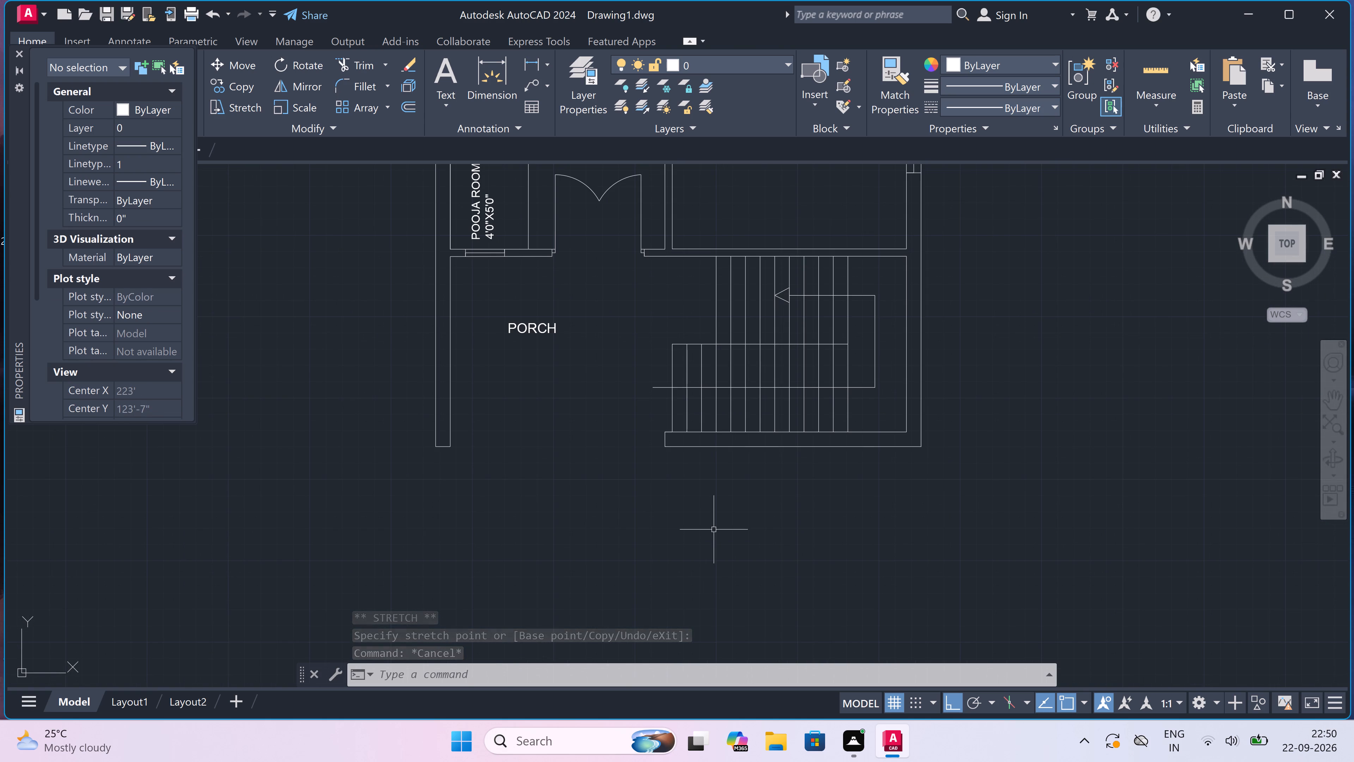
{"action": "type", "text": "MT"}
{"action": "key", "text": "space"}
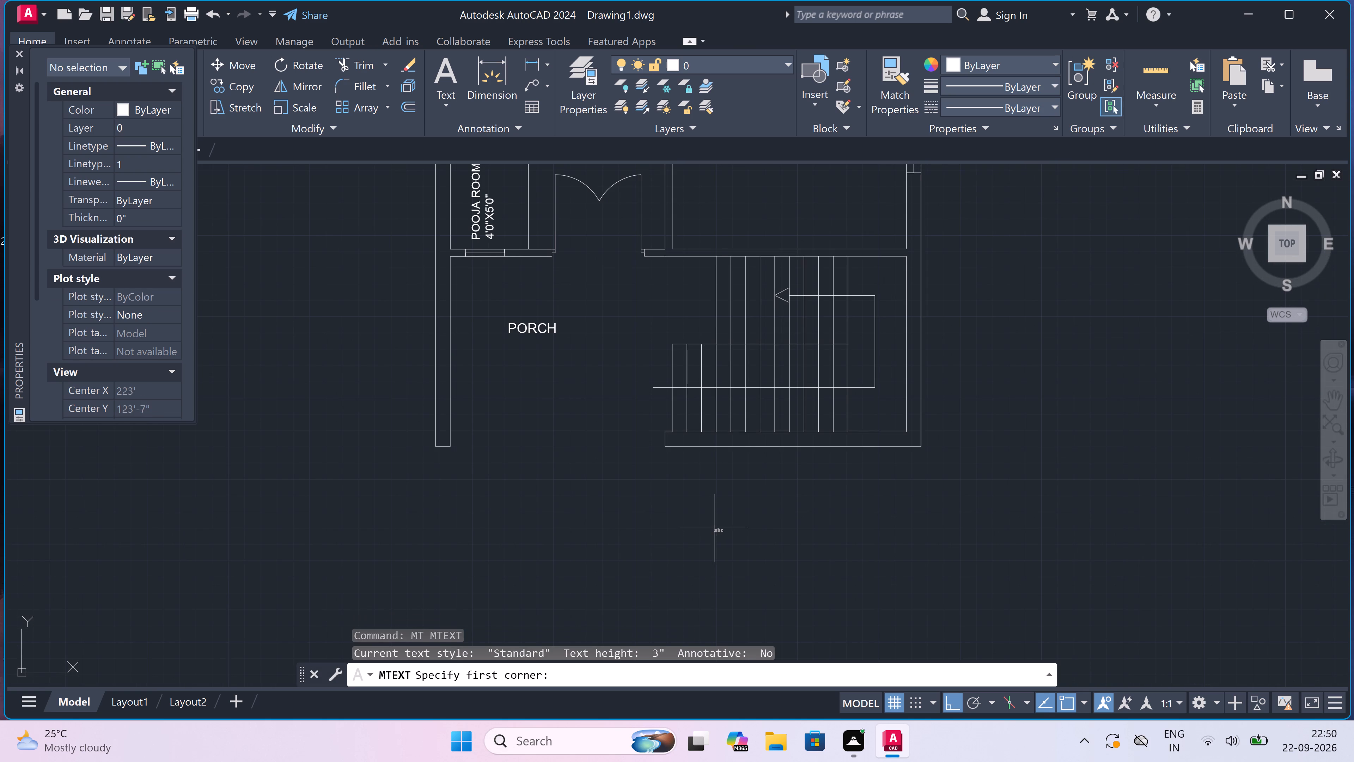
{"action": "left_click_drag", "start_coordinate": [559, 481], "coordinate": [563, 479]}
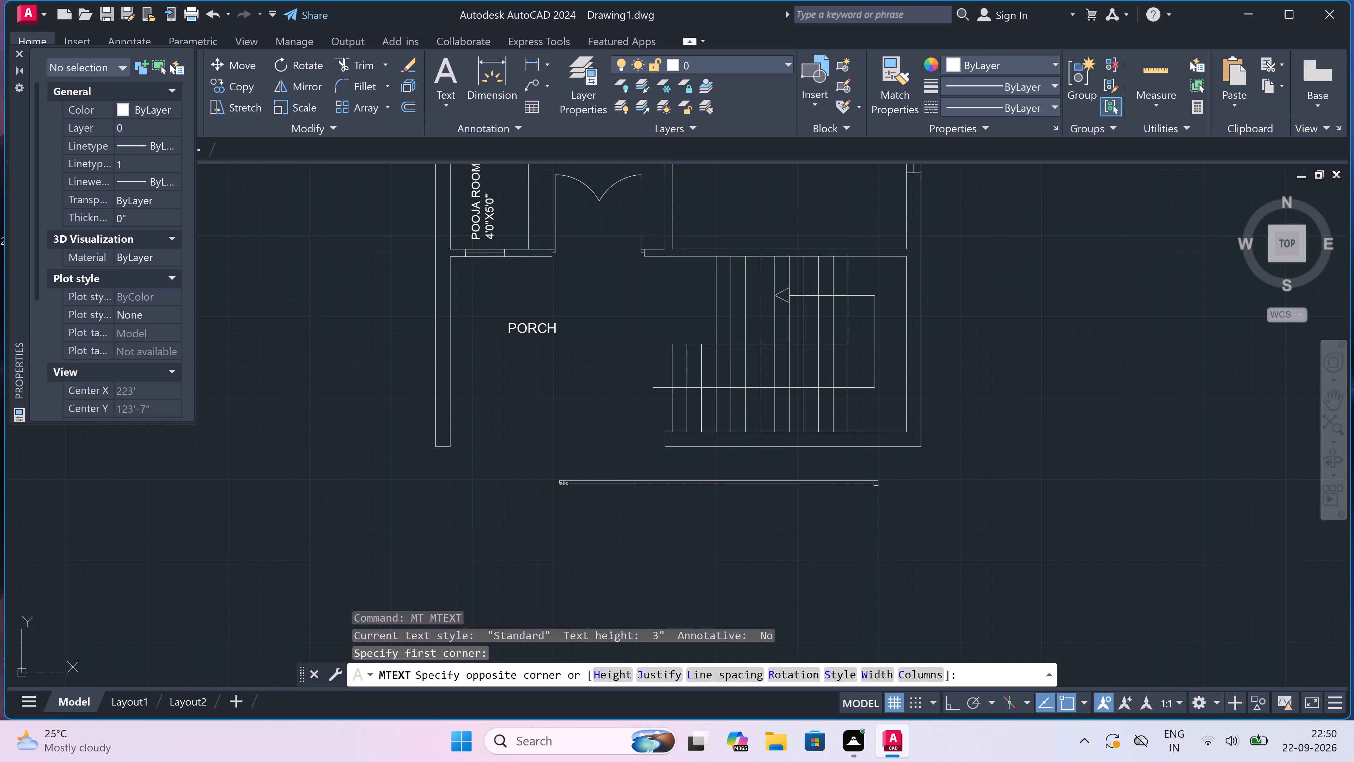
{"action": "left_click", "coordinate": [878, 482]}
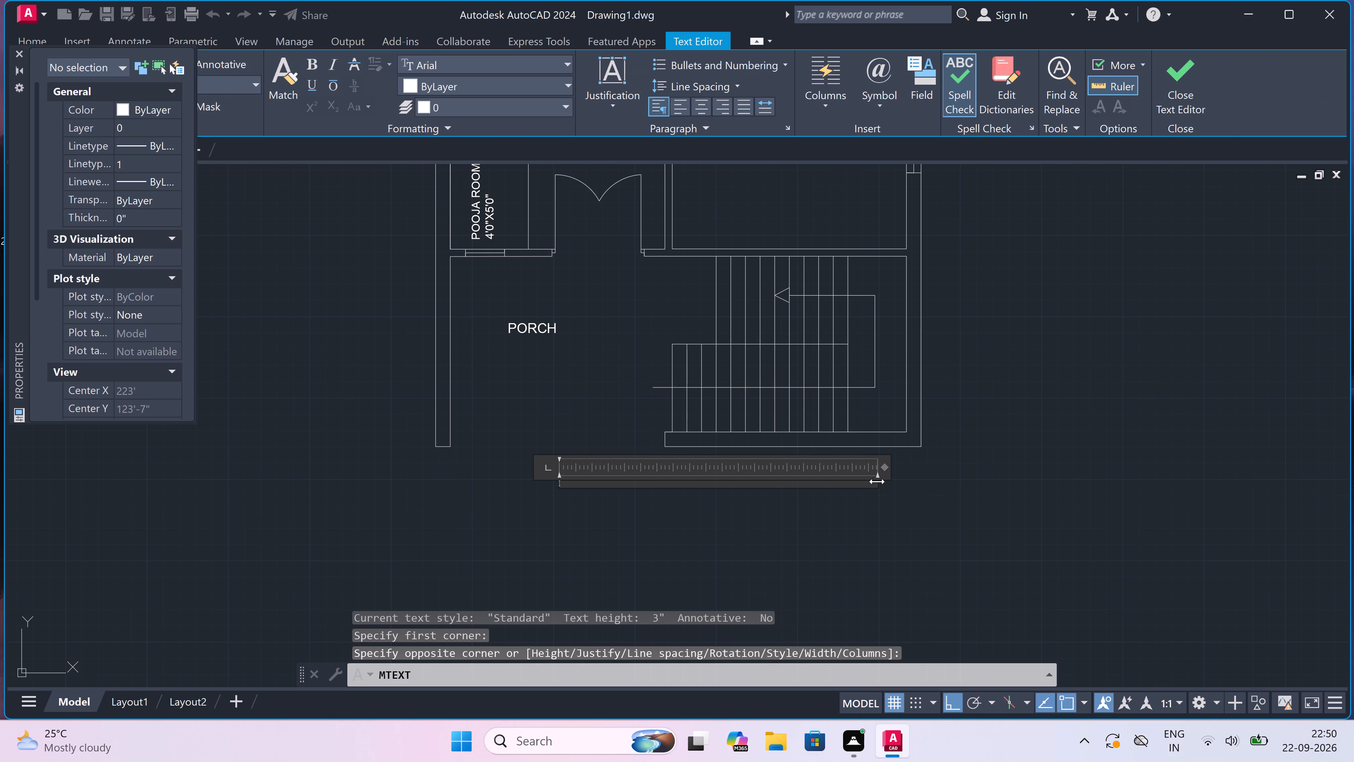
{"action": "type", "text": "GROUND"}
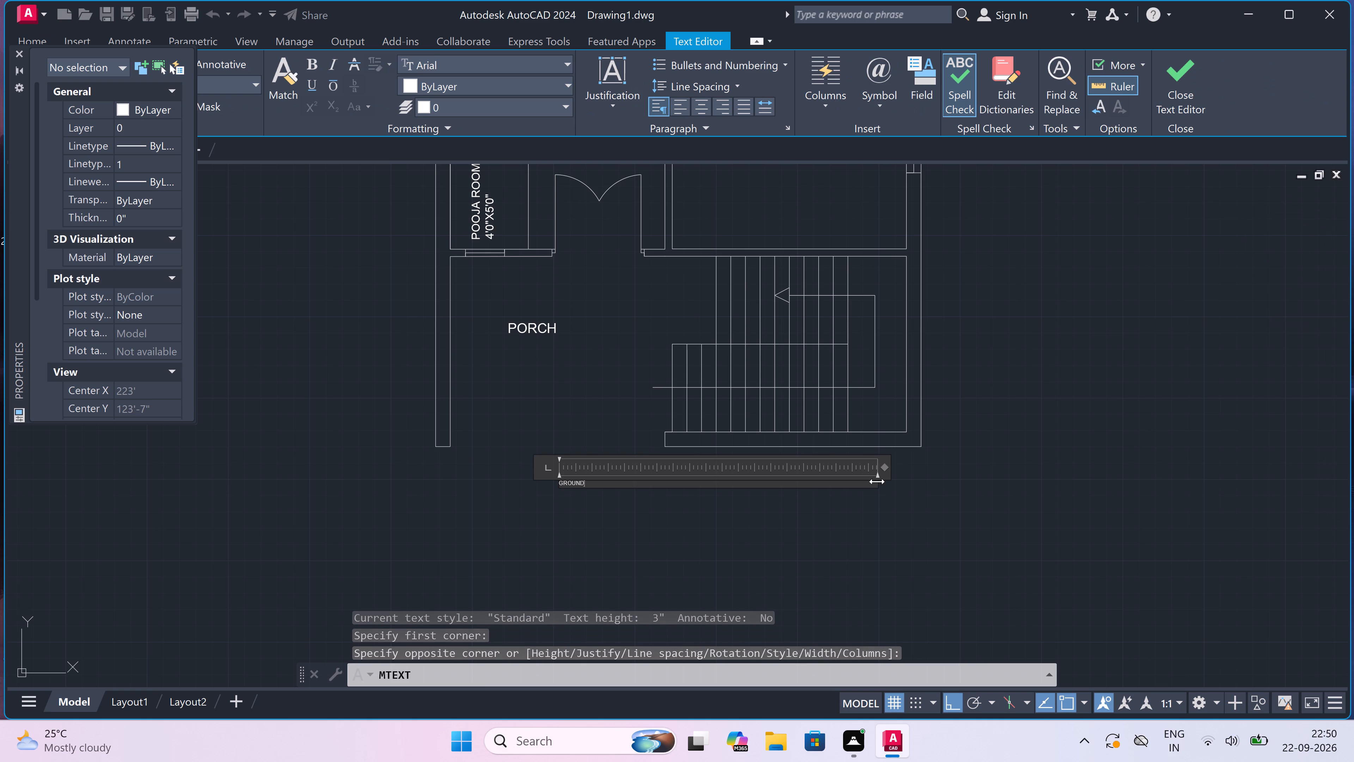
{"action": "key", "text": "space"}
{"action": "type", "text": "FLOOR PLAN"}
{"action": "scroll", "coordinate": [545, 528], "scroll_direction": "up", "scroll_amount": 1}
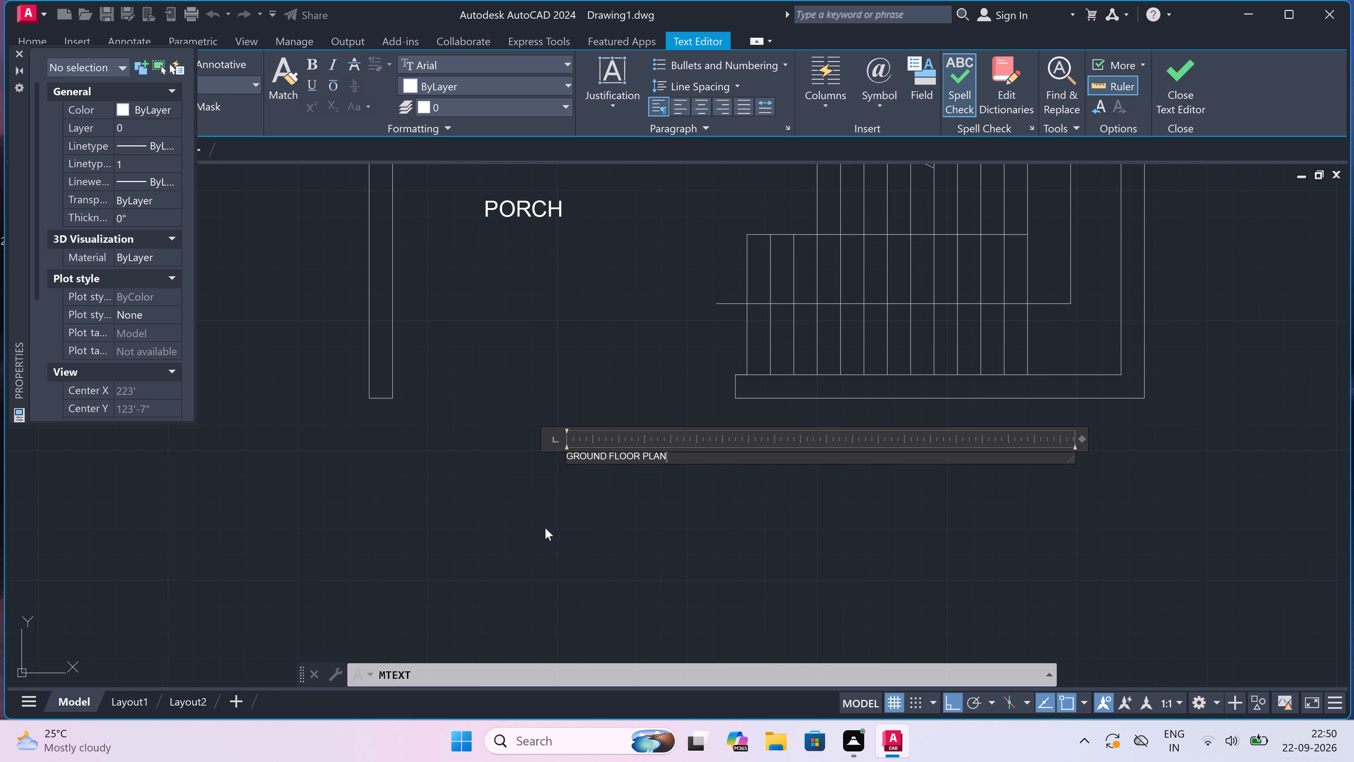
{"action": "left_click_drag", "start_coordinate": [573, 516], "coordinate": [572, 520]}
Set the text height of the GROUND FLOOR PLAN title to 1'.
{"action": "left_click_drag", "start_coordinate": [604, 432], "coordinate": [577, 462]}
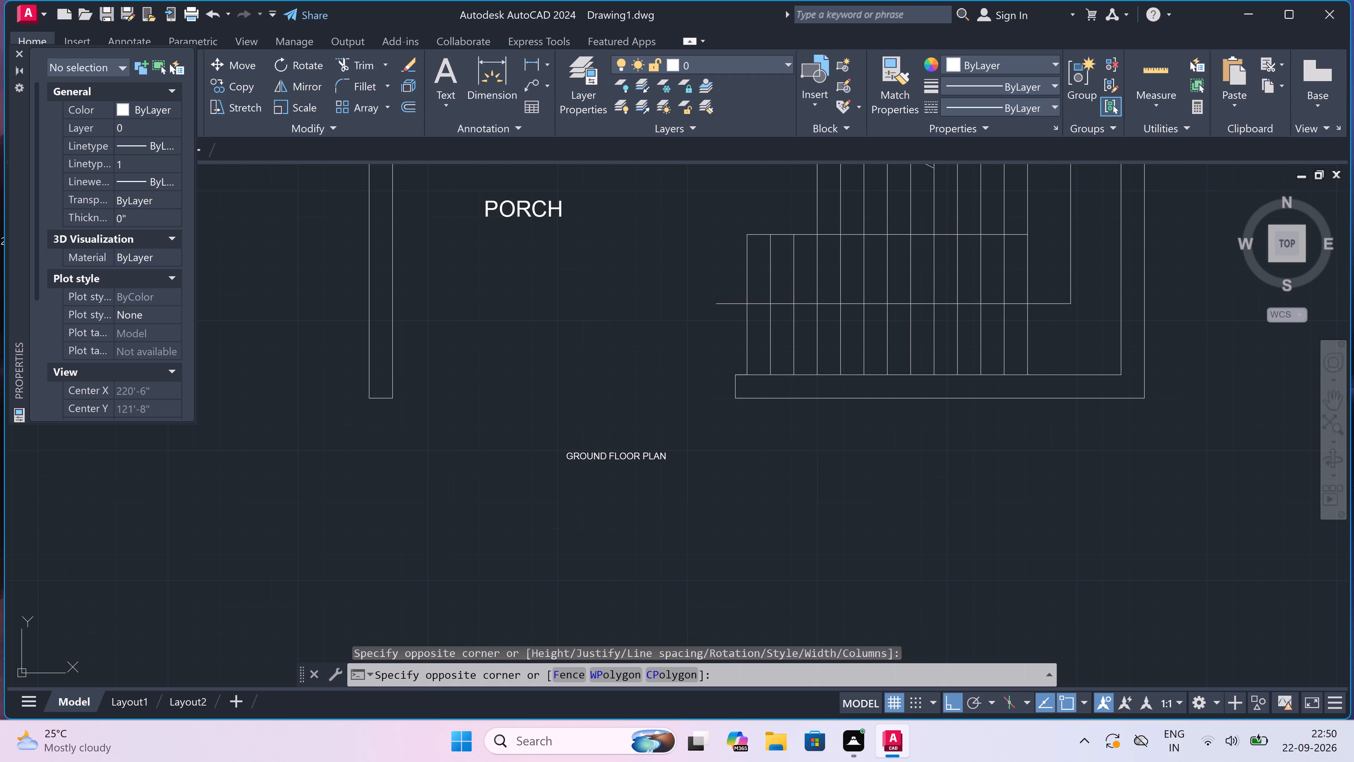
{"action": "left_click", "coordinate": [549, 494]}
{"action": "left_click", "coordinate": [146, 399]}
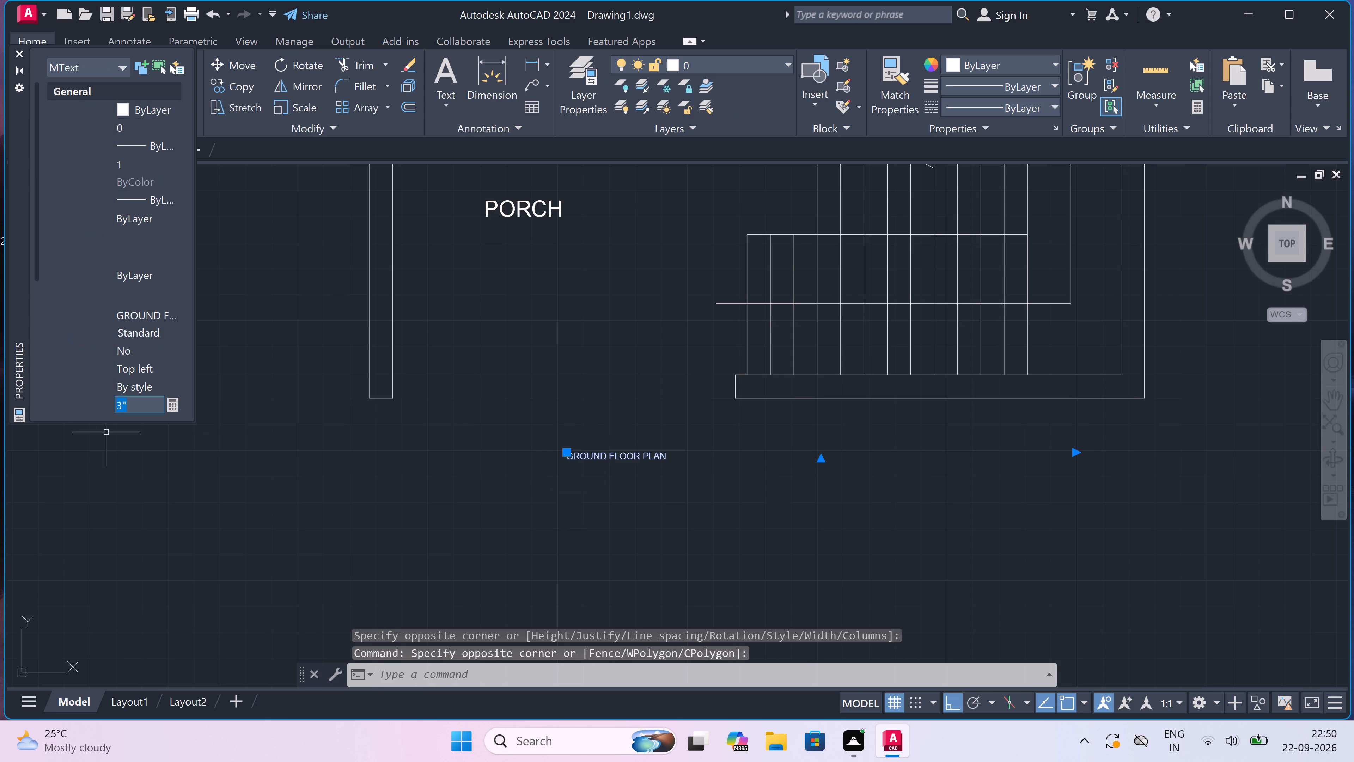
{"action": "key", "text": "BackSpace"}
{"action": "key", "text": "BackSpace"}
{"action": "type", "text": "1'"}
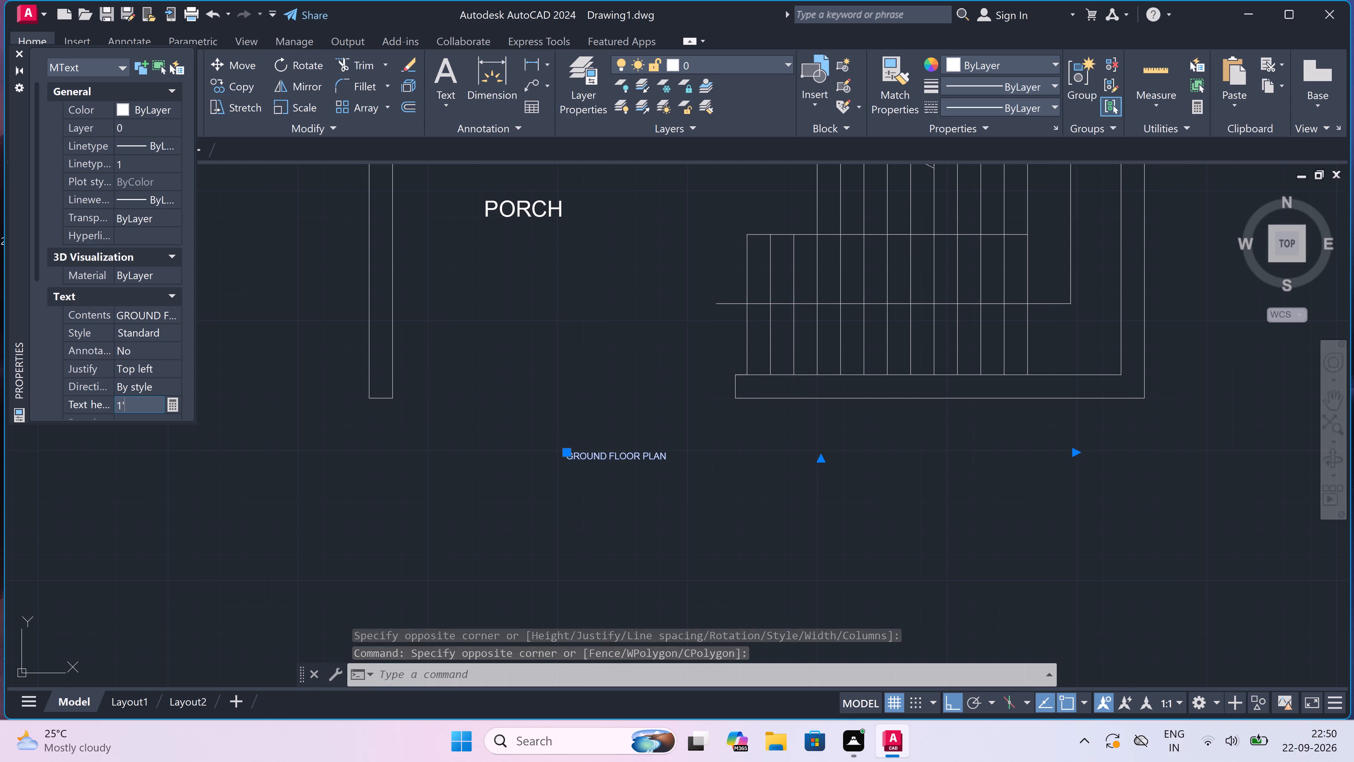
{"action": "left_click", "coordinate": [343, 452]}
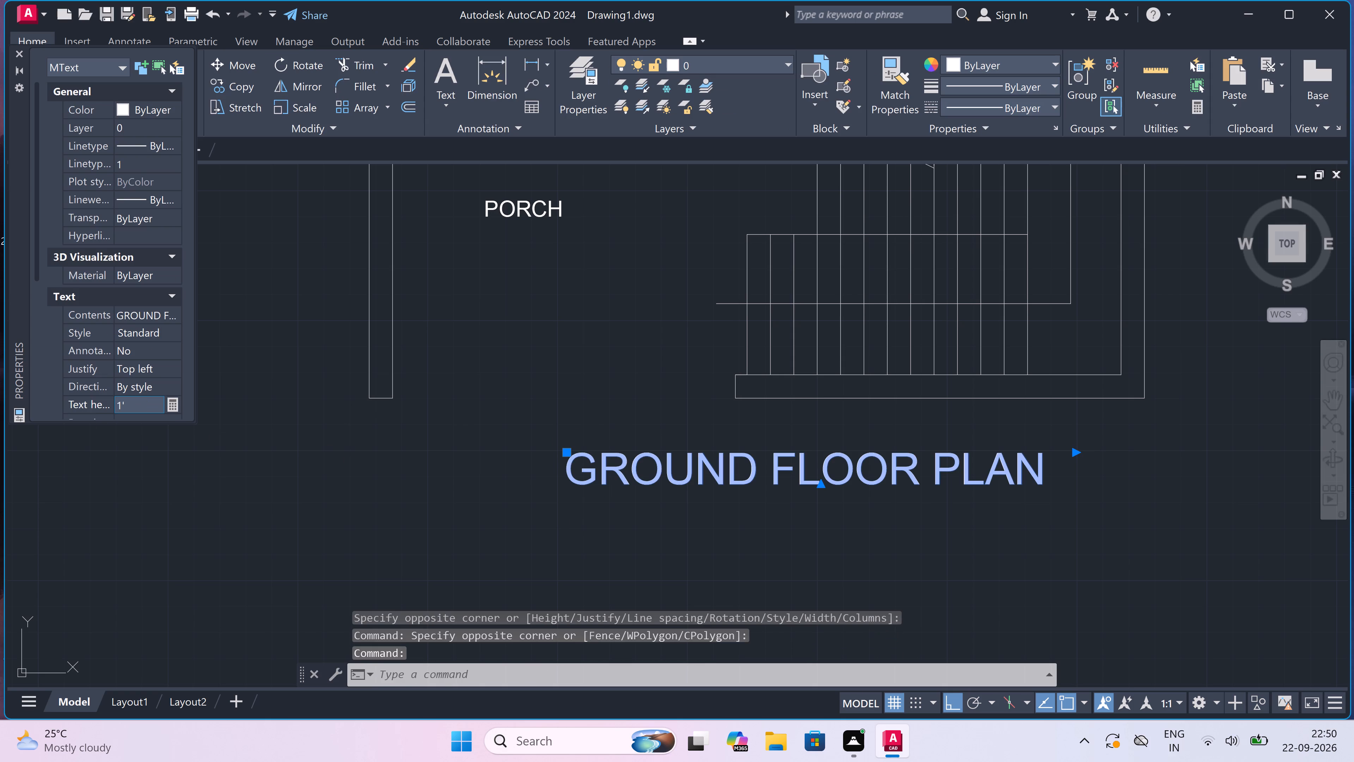
{"action": "key", "text": "Escape"}
Copy the whole floor plan, without its title, about 31'-5" horizontally to the right of the original.
{"action": "scroll", "coordinate": [569, 475], "scroll_direction": "down", "scroll_amount": 2}
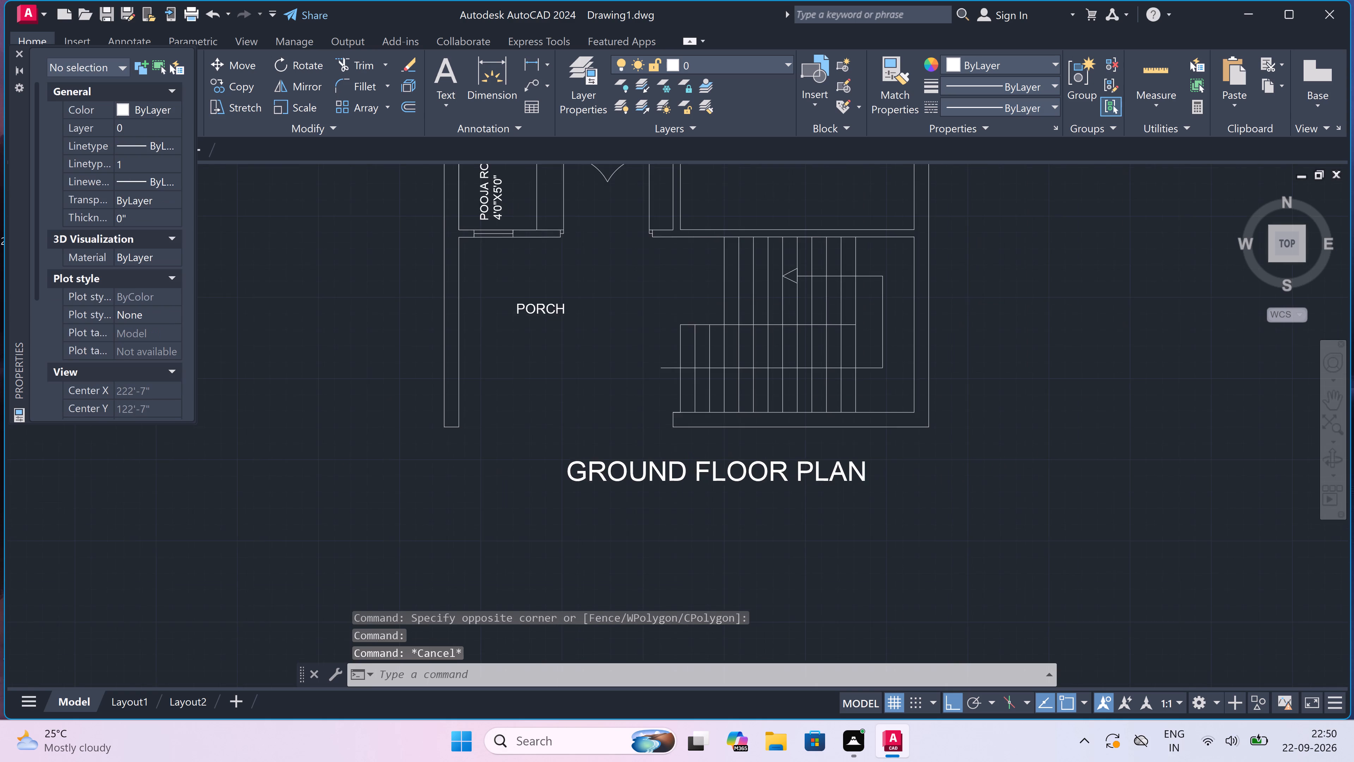
{"action": "scroll", "coordinate": [570, 475], "scroll_direction": "down", "scroll_amount": 2}
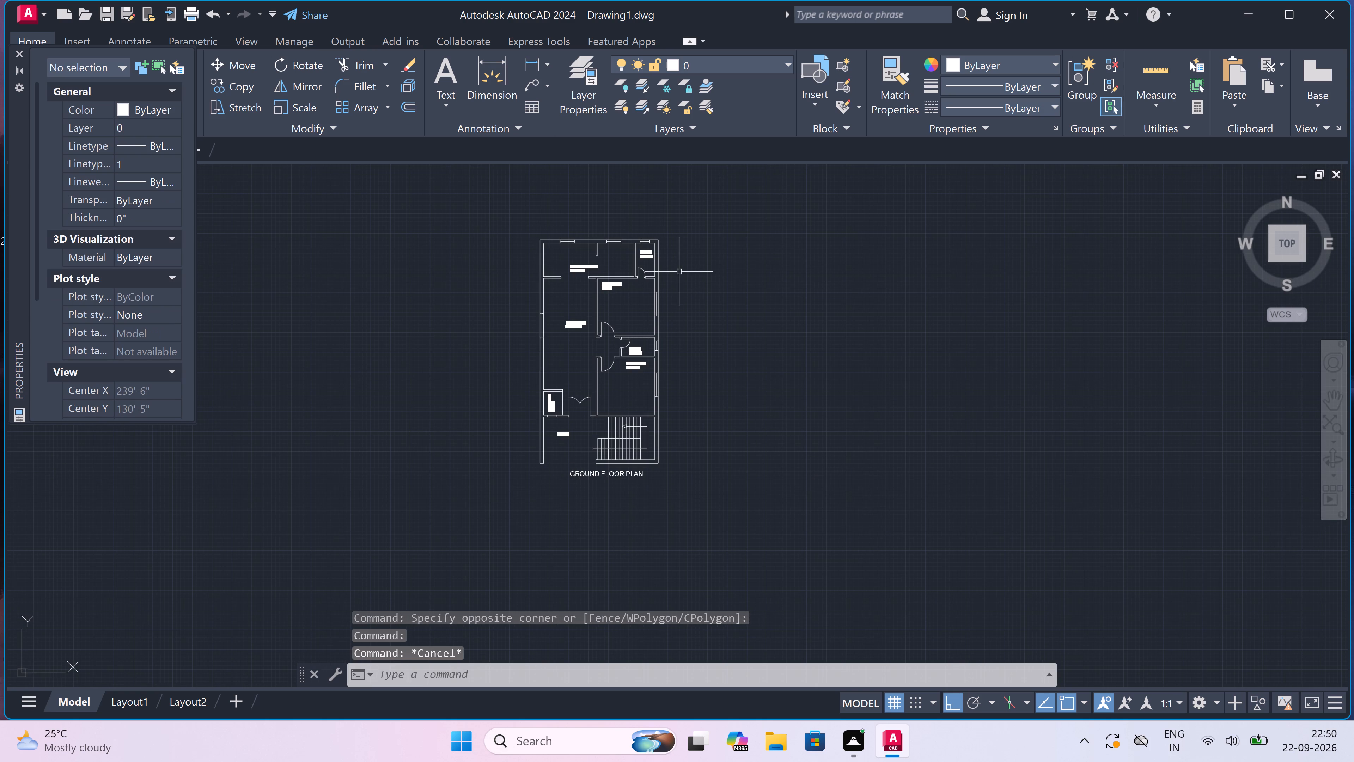
{"action": "left_click_drag", "start_coordinate": [687, 225], "coordinate": [663, 270]}
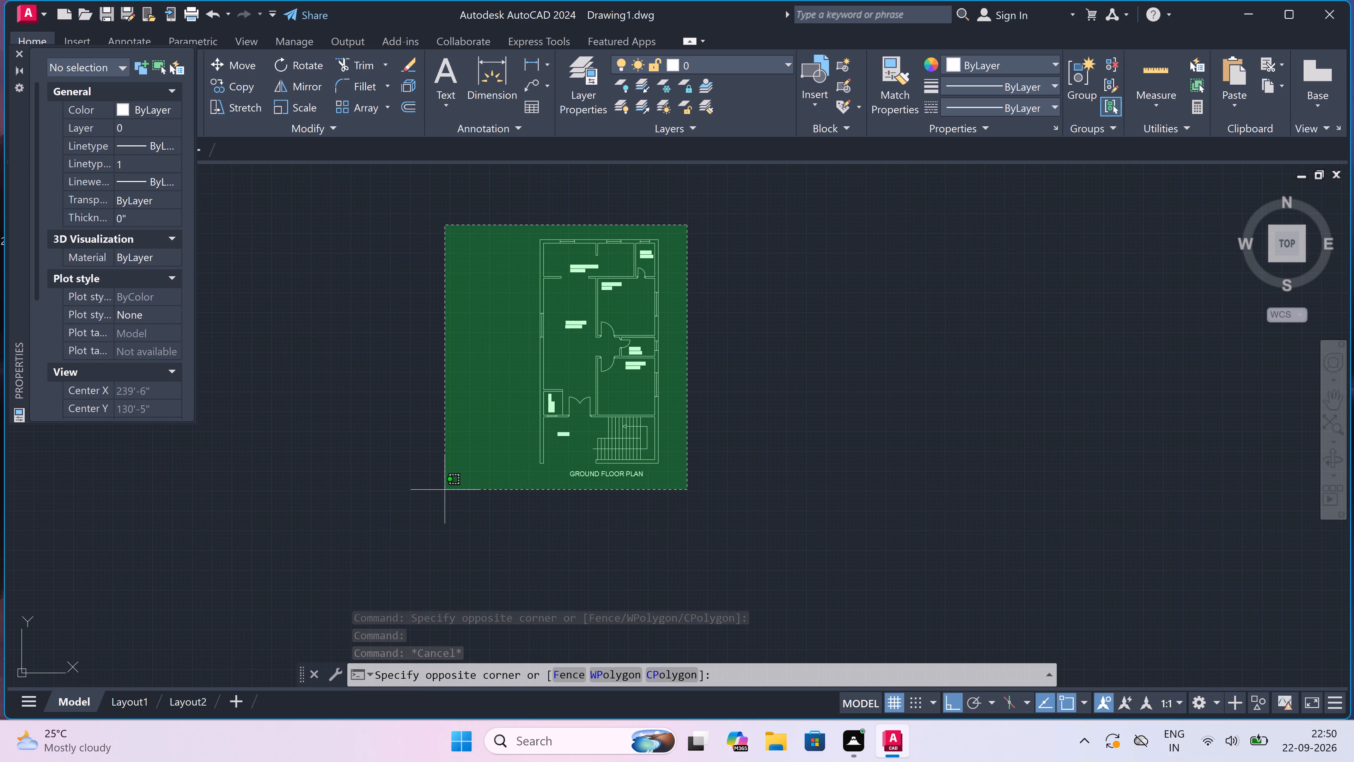
{"action": "left_click", "coordinate": [452, 464]}
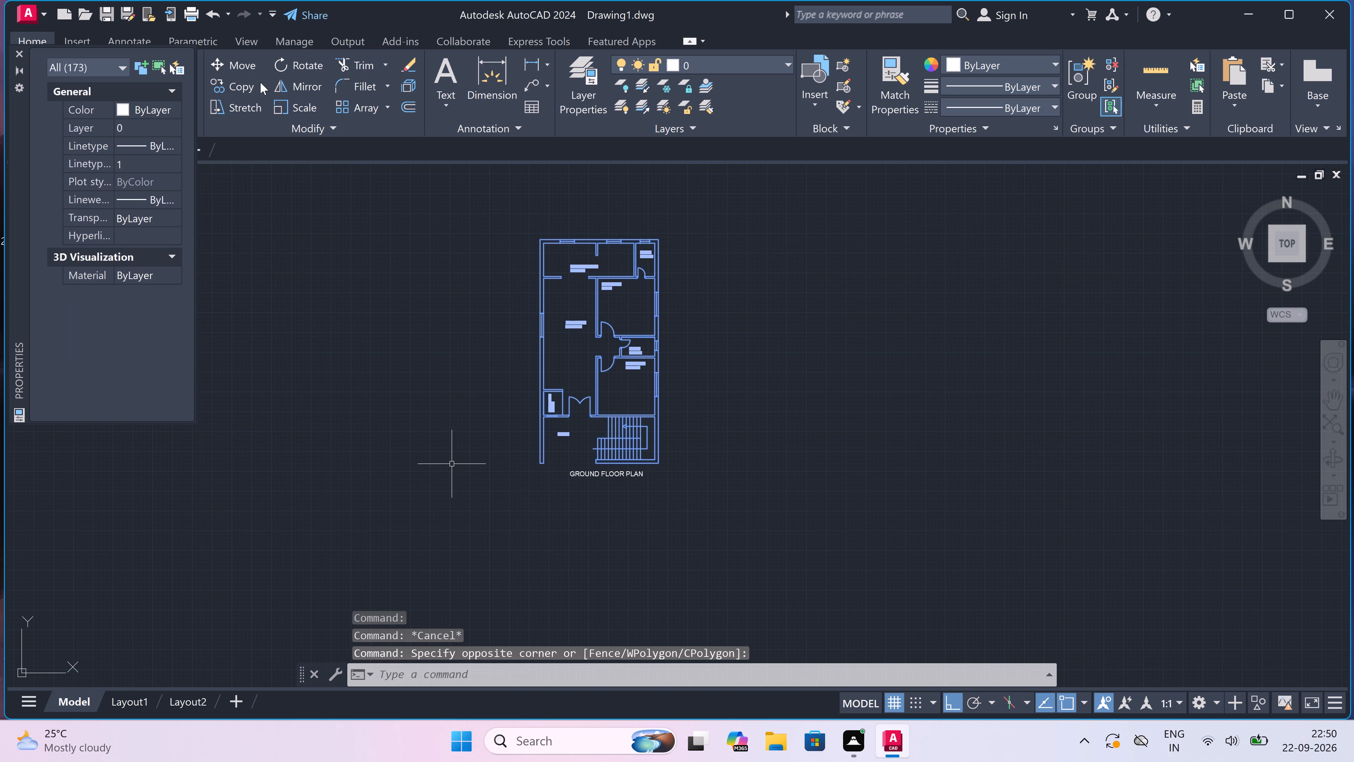
{"action": "left_click_drag", "start_coordinate": [240, 79], "coordinate": [255, 90]}
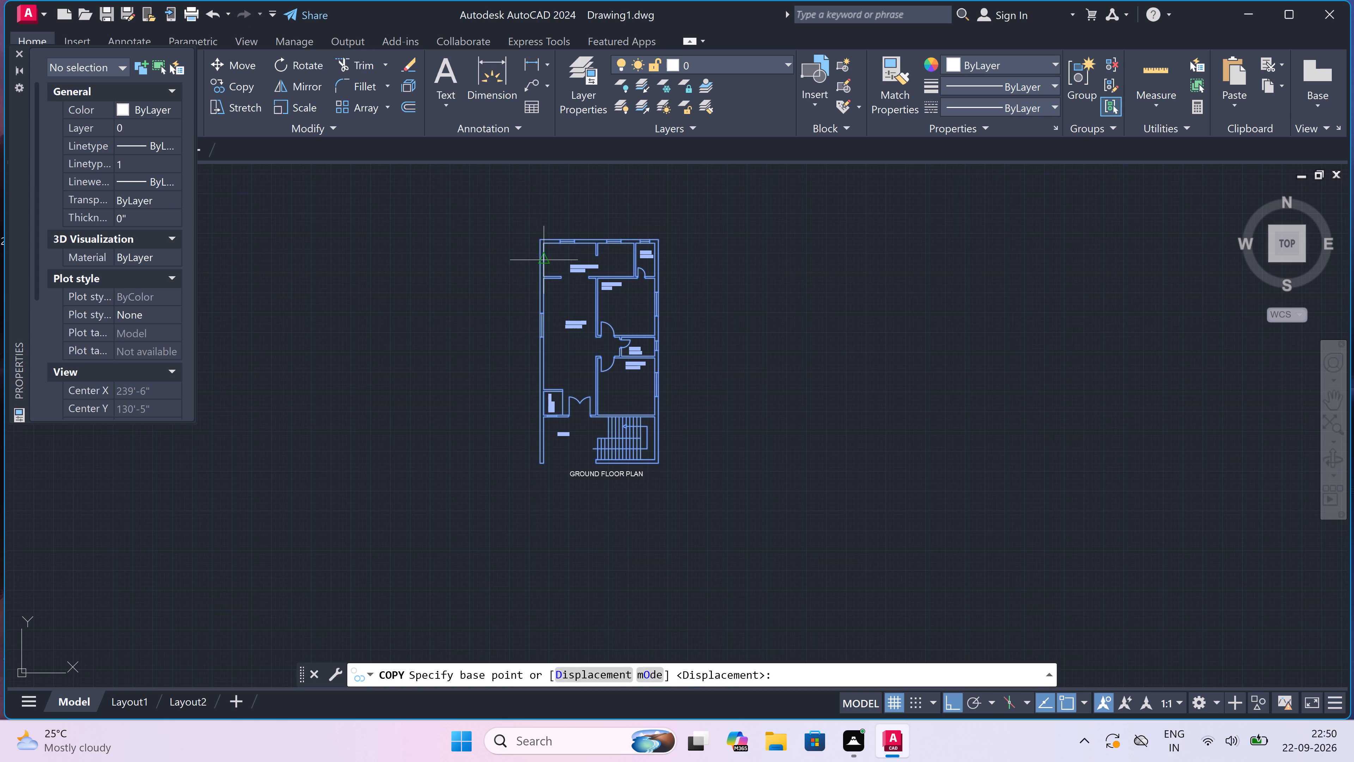
{"action": "left_click_drag", "start_coordinate": [555, 272], "coordinate": [617, 274]}
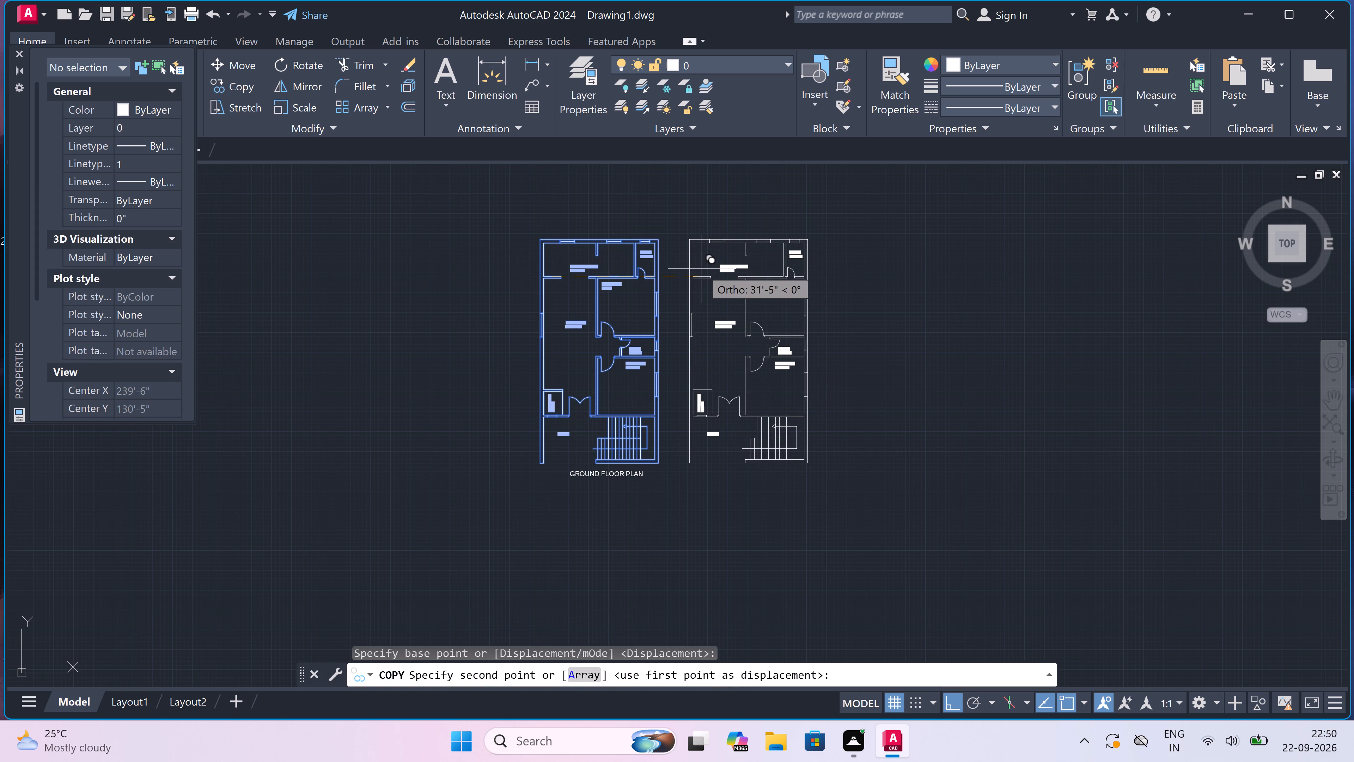
{"action": "left_click", "coordinate": [702, 269]}
{"action": "key", "text": "Escape"}
Draw a horizontal section line across the copied plan through BEDROOM-1, just above the pooja room, turning up about 4'-2" beyond the right wall.
{"action": "scroll", "coordinate": [603, 274], "scroll_direction": "down", "scroll_amount": 3}
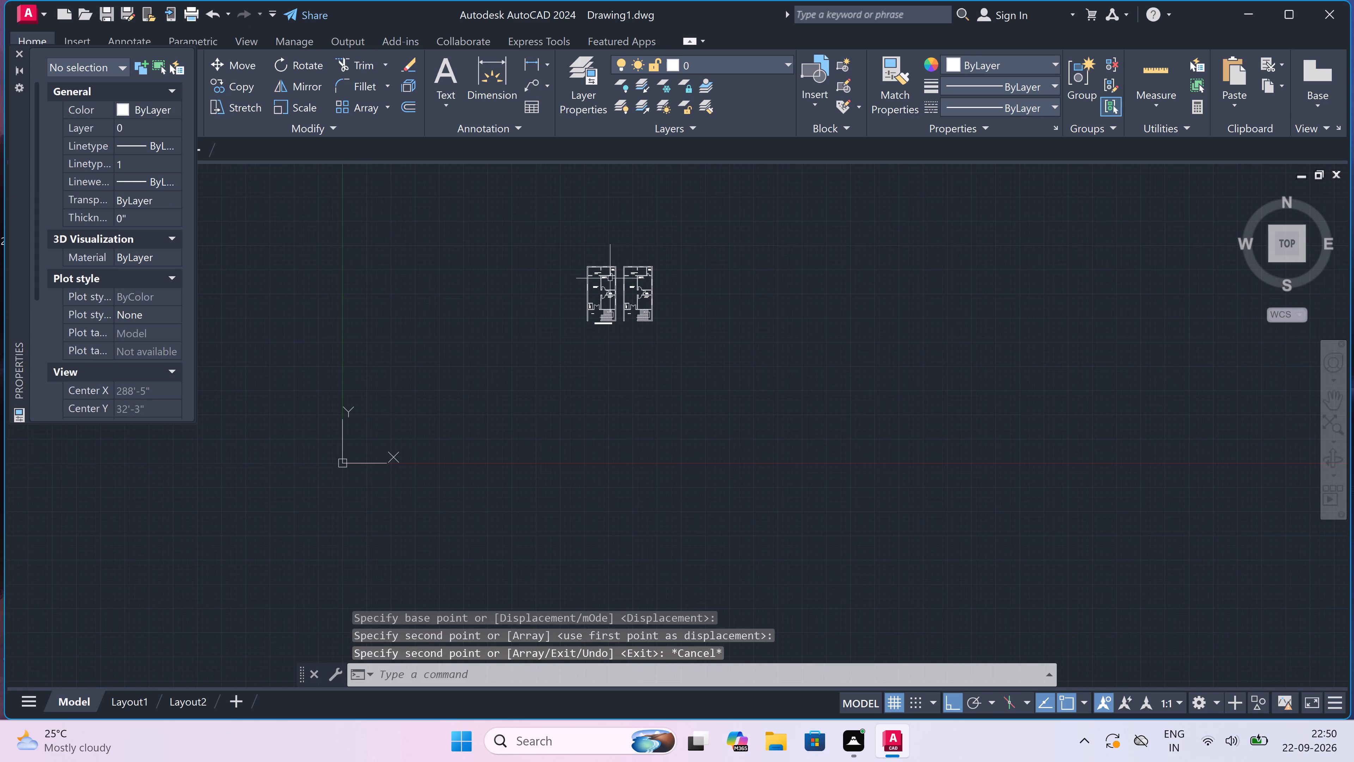
{"action": "scroll", "coordinate": [630, 269], "scroll_direction": "up", "scroll_amount": 4}
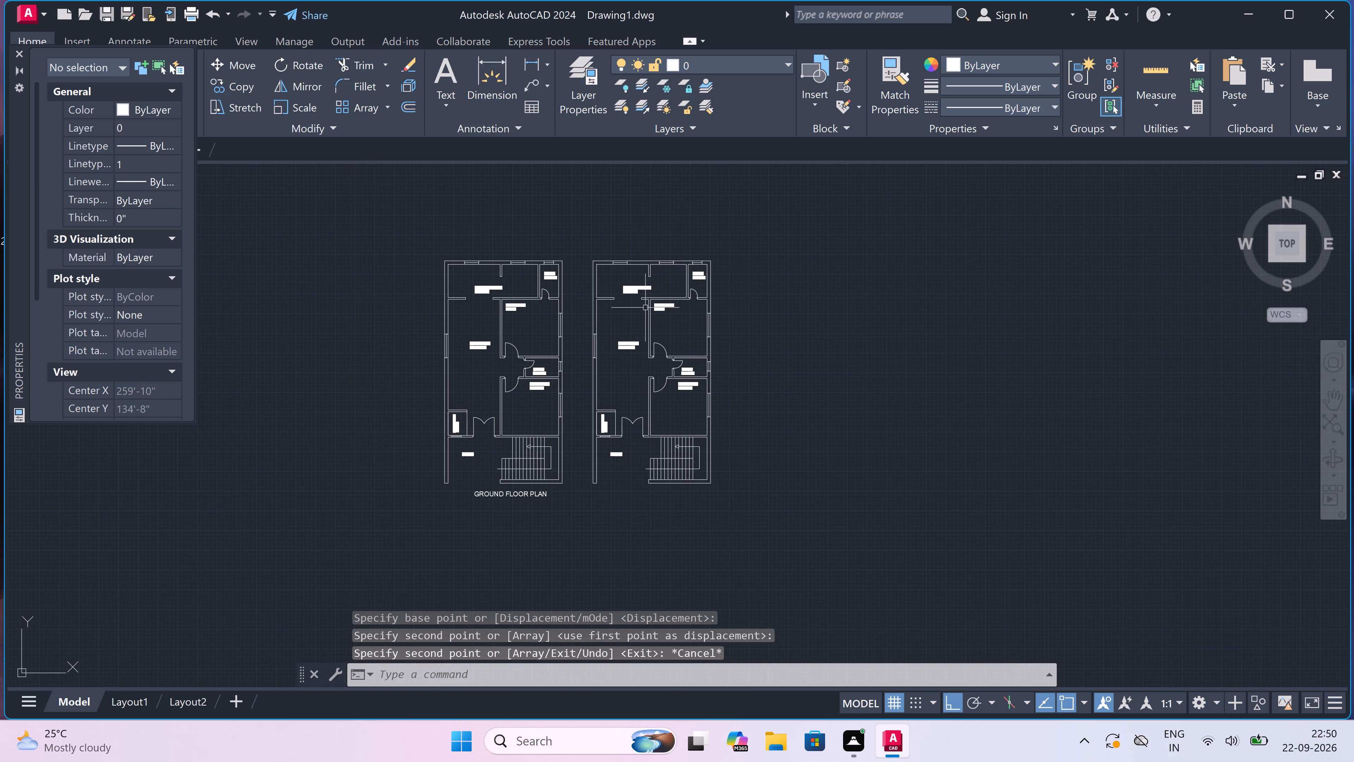
{"action": "type", "text": "L"}
{"action": "key", "text": "space"}
{"action": "scroll", "coordinate": [639, 298], "scroll_direction": "up", "scroll_amount": 2}
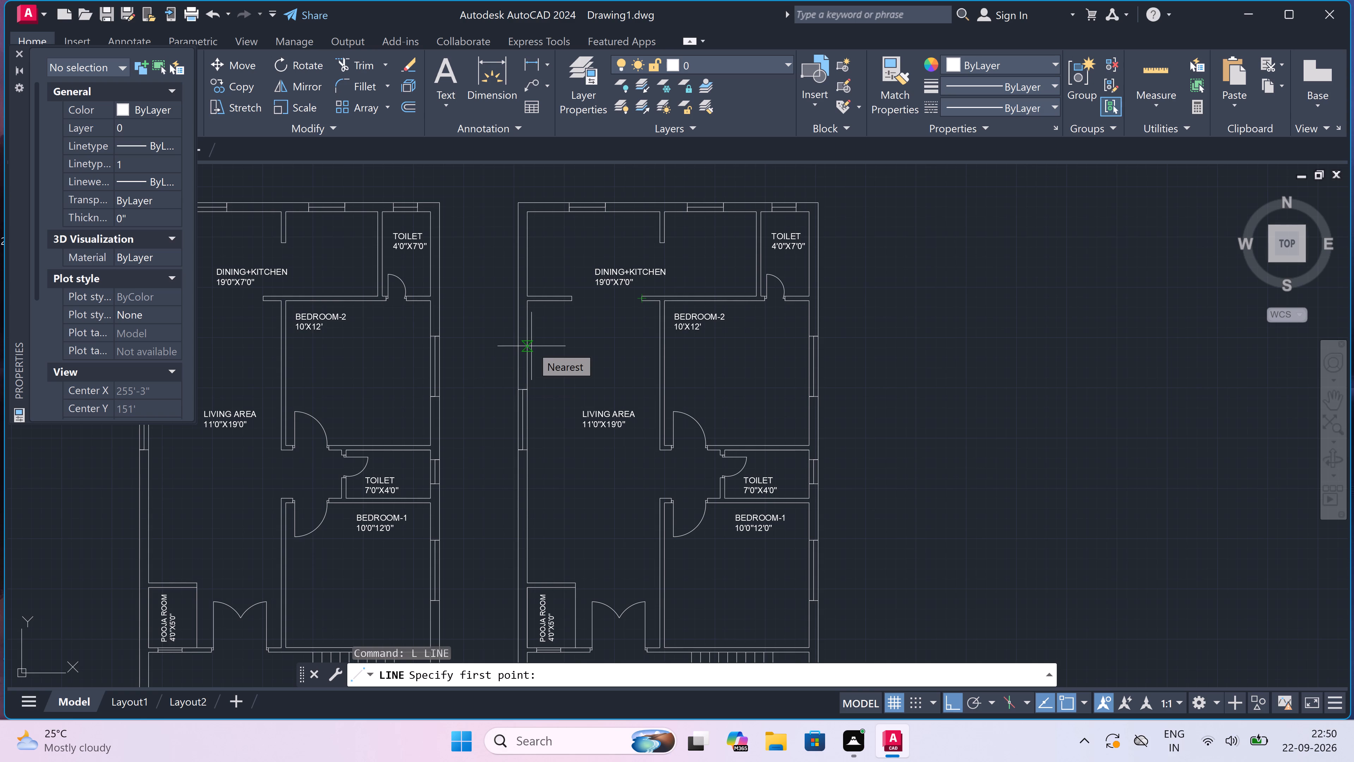
{"action": "scroll", "coordinate": [531, 346], "scroll_direction": "down", "scroll_amount": 1}
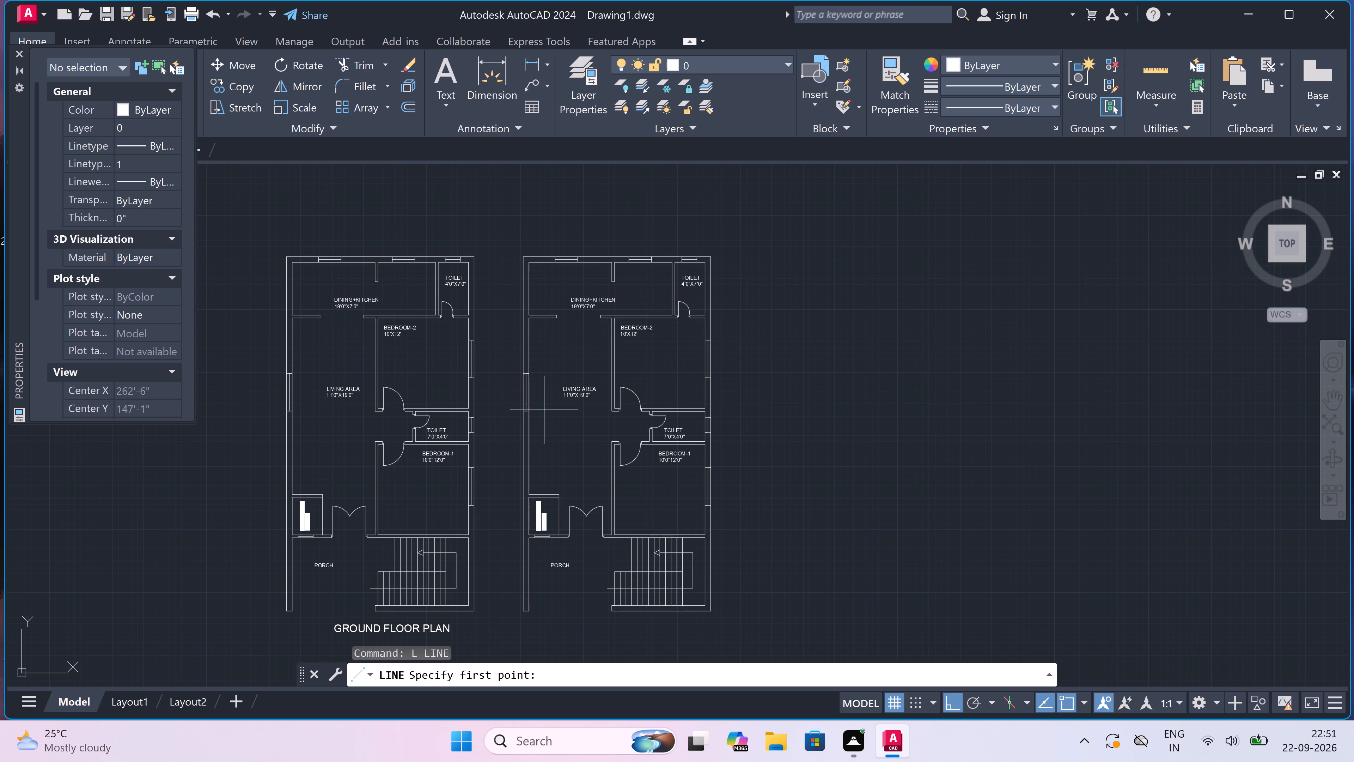
{"action": "scroll", "coordinate": [541, 444], "scroll_direction": "up", "scroll_amount": 2}
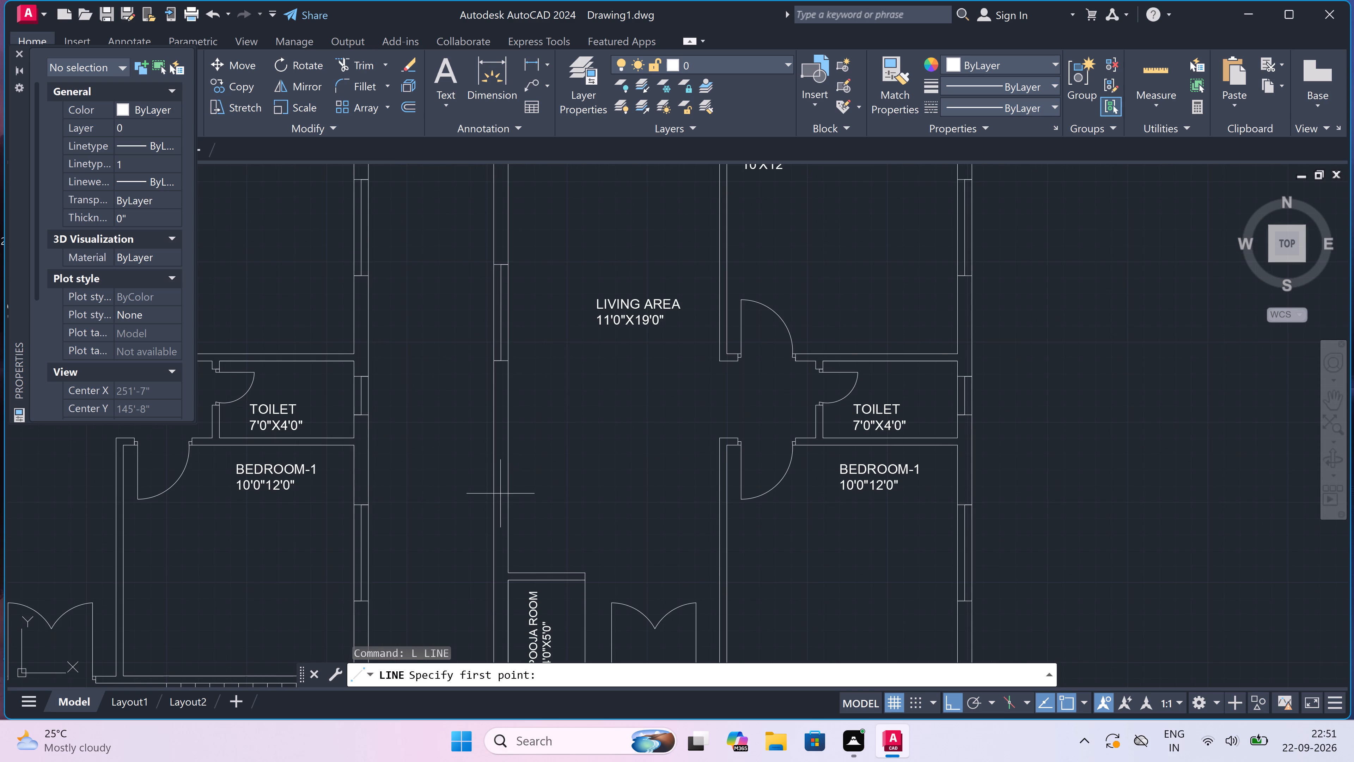
{"action": "scroll", "coordinate": [499, 495], "scroll_direction": "down", "scroll_amount": 1}
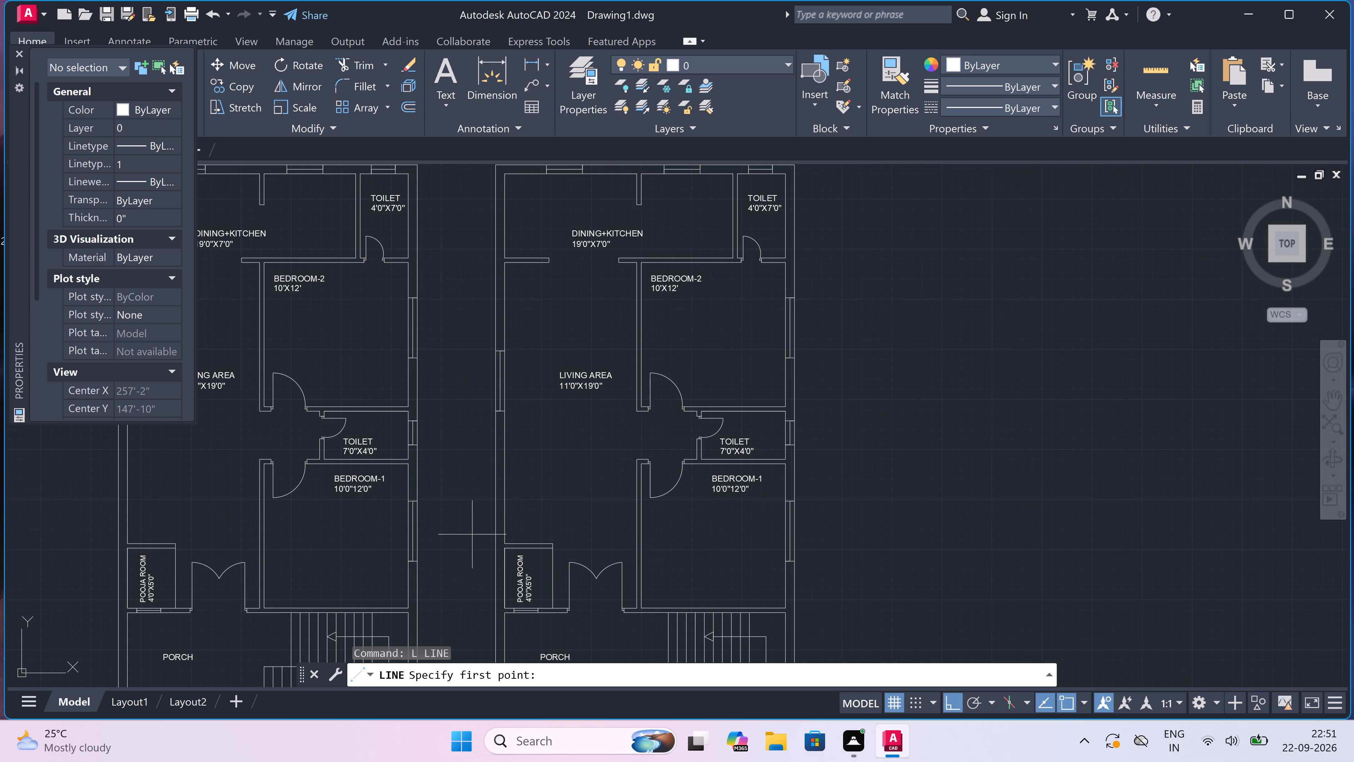
{"action": "left_click", "coordinate": [472, 533]}
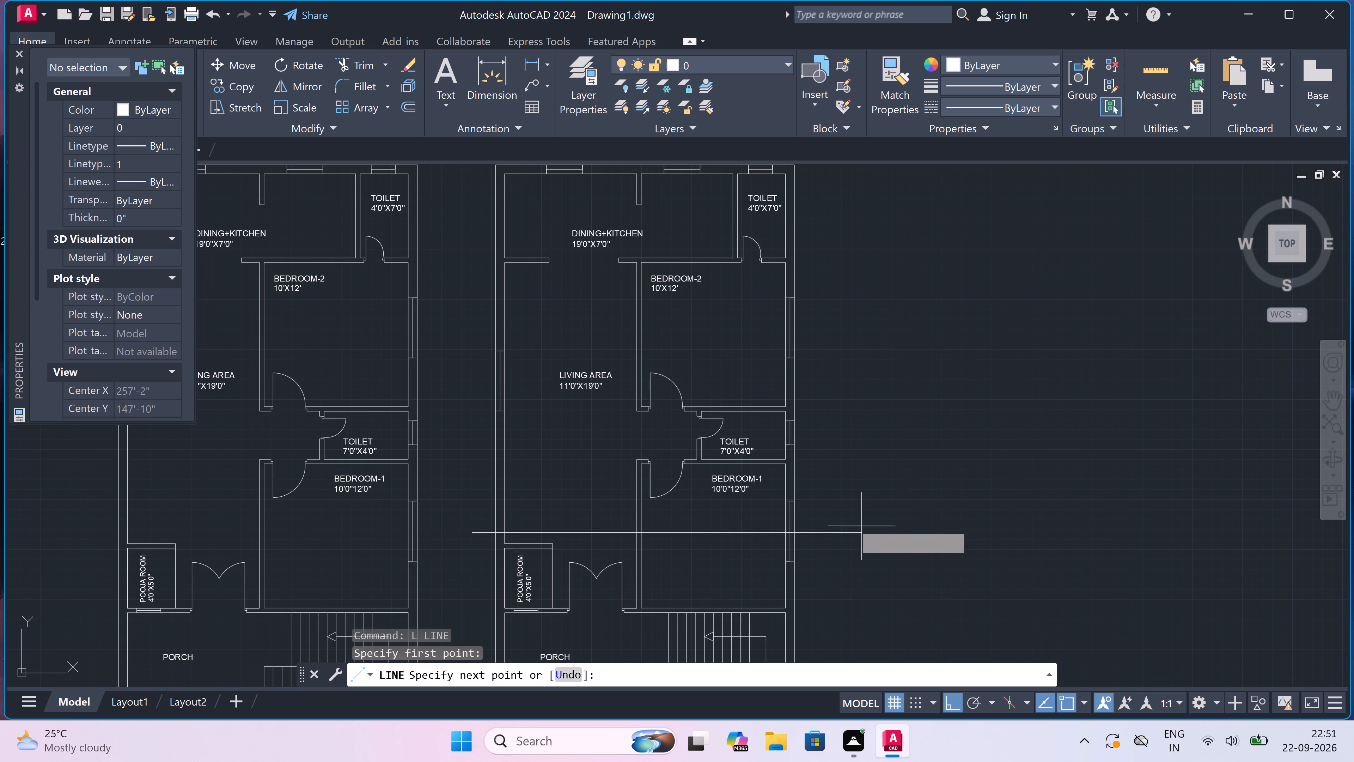
{"action": "left_click", "coordinate": [832, 525]}
{"action": "left_click", "coordinate": [833, 483]}
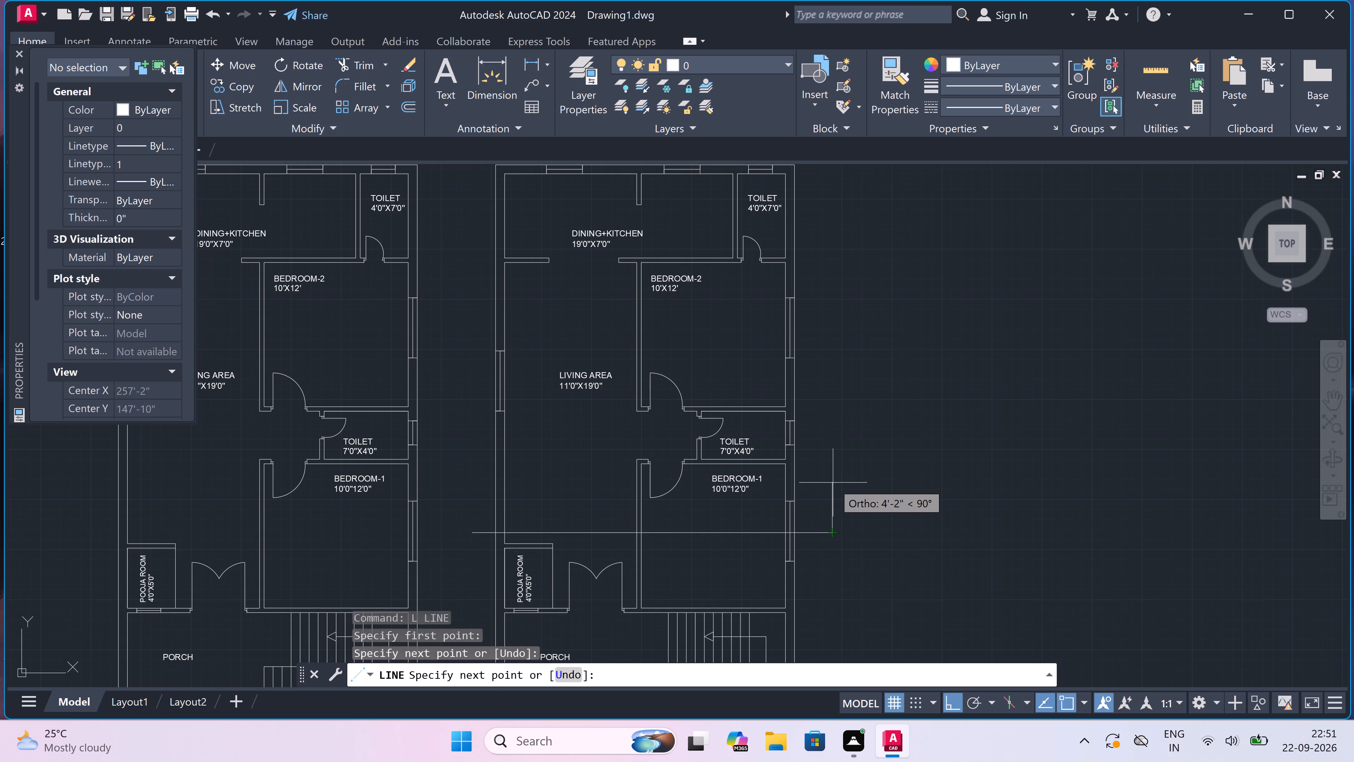
{"action": "key", "text": "Escape"}
Add a multiline text letter A just above the upturned right end of the section line.
{"action": "type", "text": "MT"}
{"action": "key", "text": "space"}
{"action": "left_click_drag", "start_coordinate": [820, 435], "coordinate": [829, 449]}
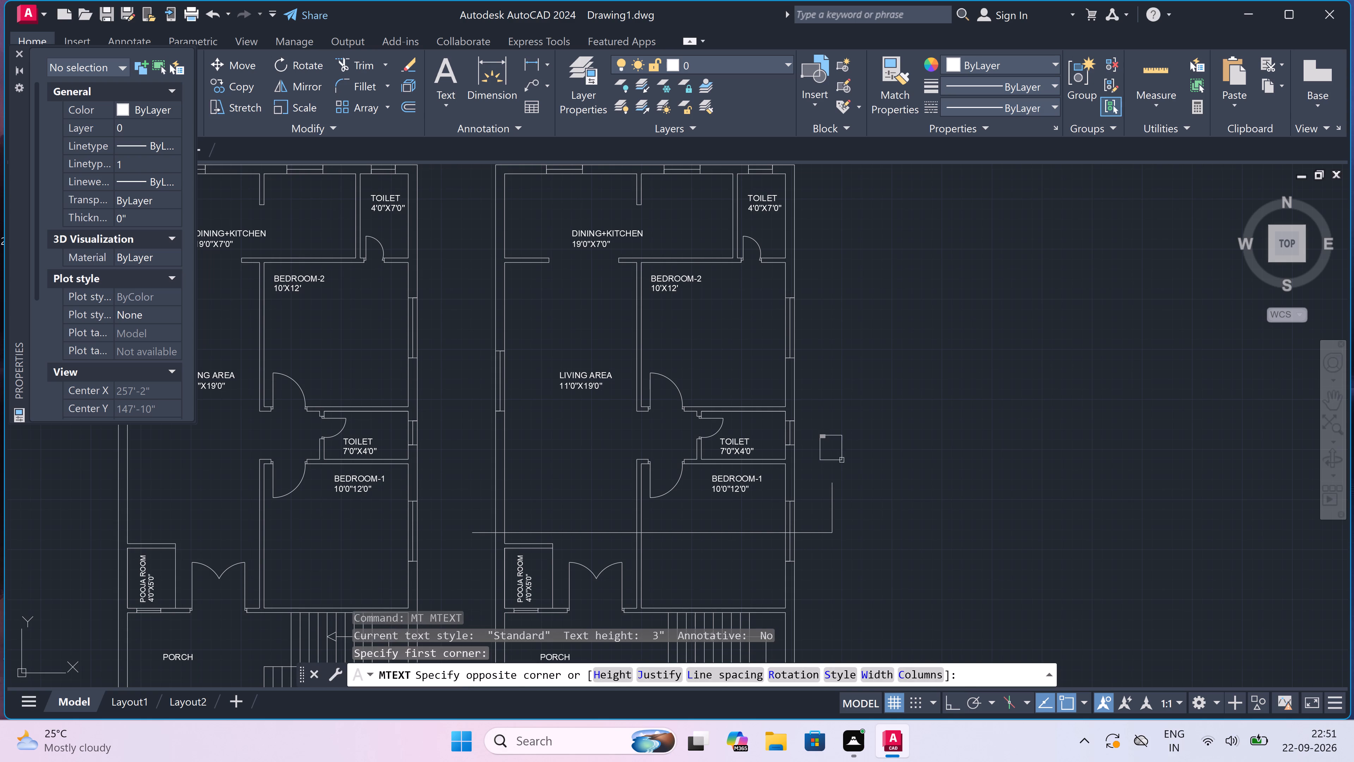
{"action": "left_click", "coordinate": [864, 471]}
{"action": "key", "text": "a"}
{"action": "left_click", "coordinate": [833, 393]}
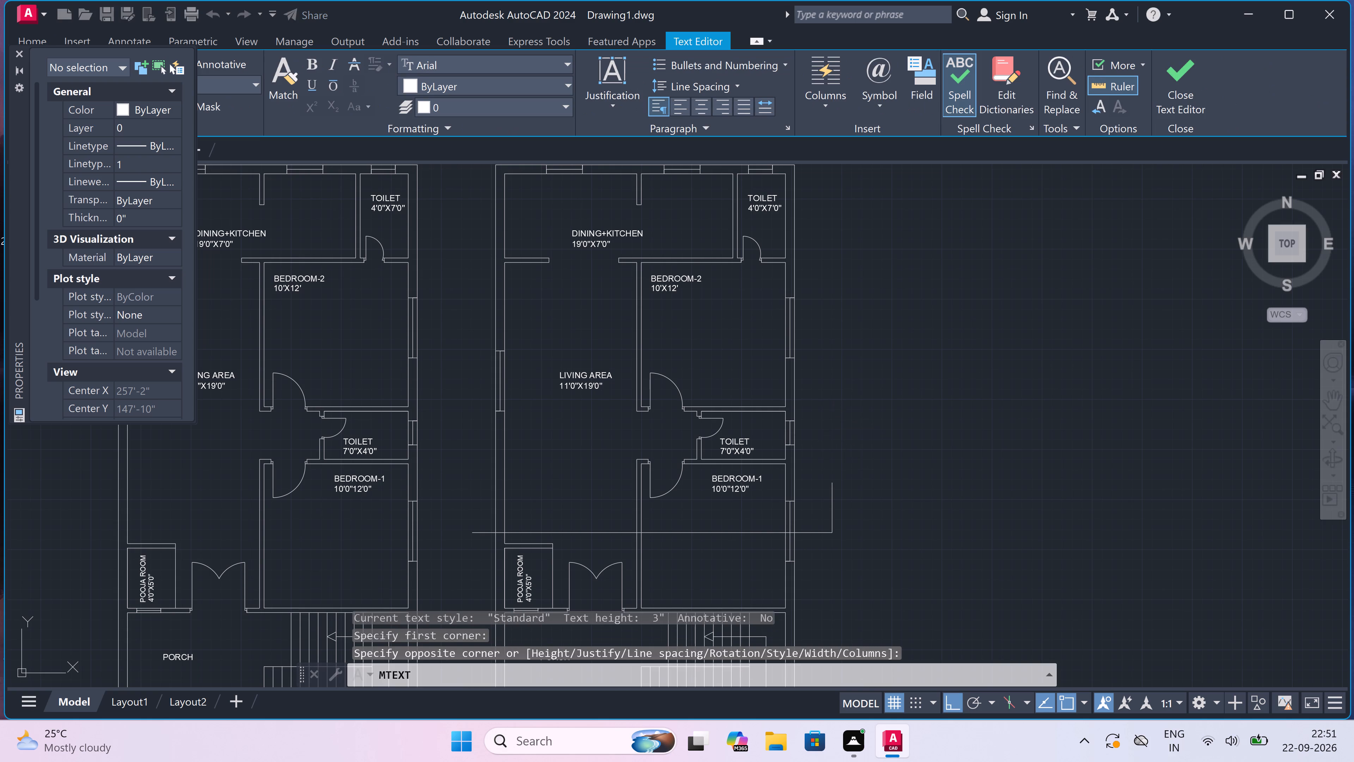
Set the text height of the section mark A to 2'.
{"action": "left_click_drag", "start_coordinate": [837, 420], "coordinate": [834, 432]}
{"action": "left_click", "coordinate": [819, 444]}
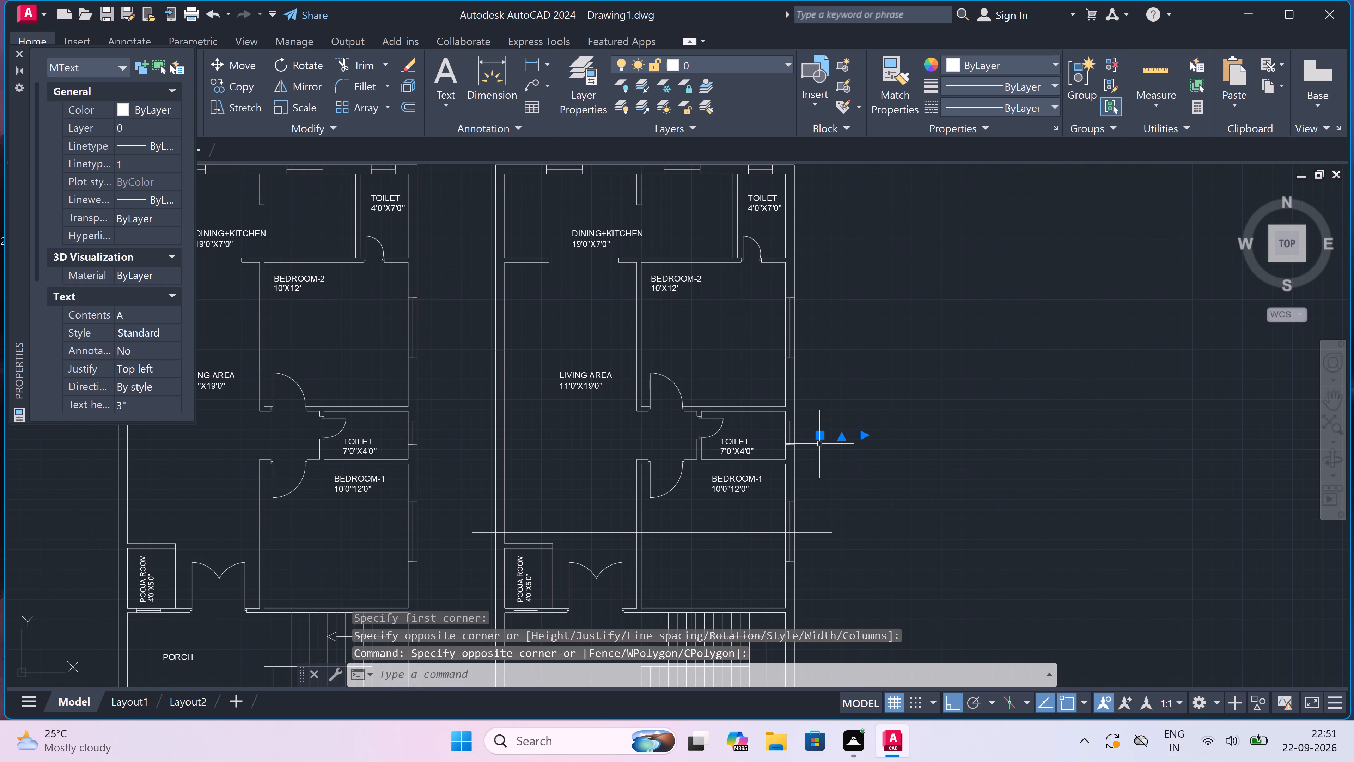
{"action": "left_click_drag", "start_coordinate": [139, 393], "coordinate": [146, 407]}
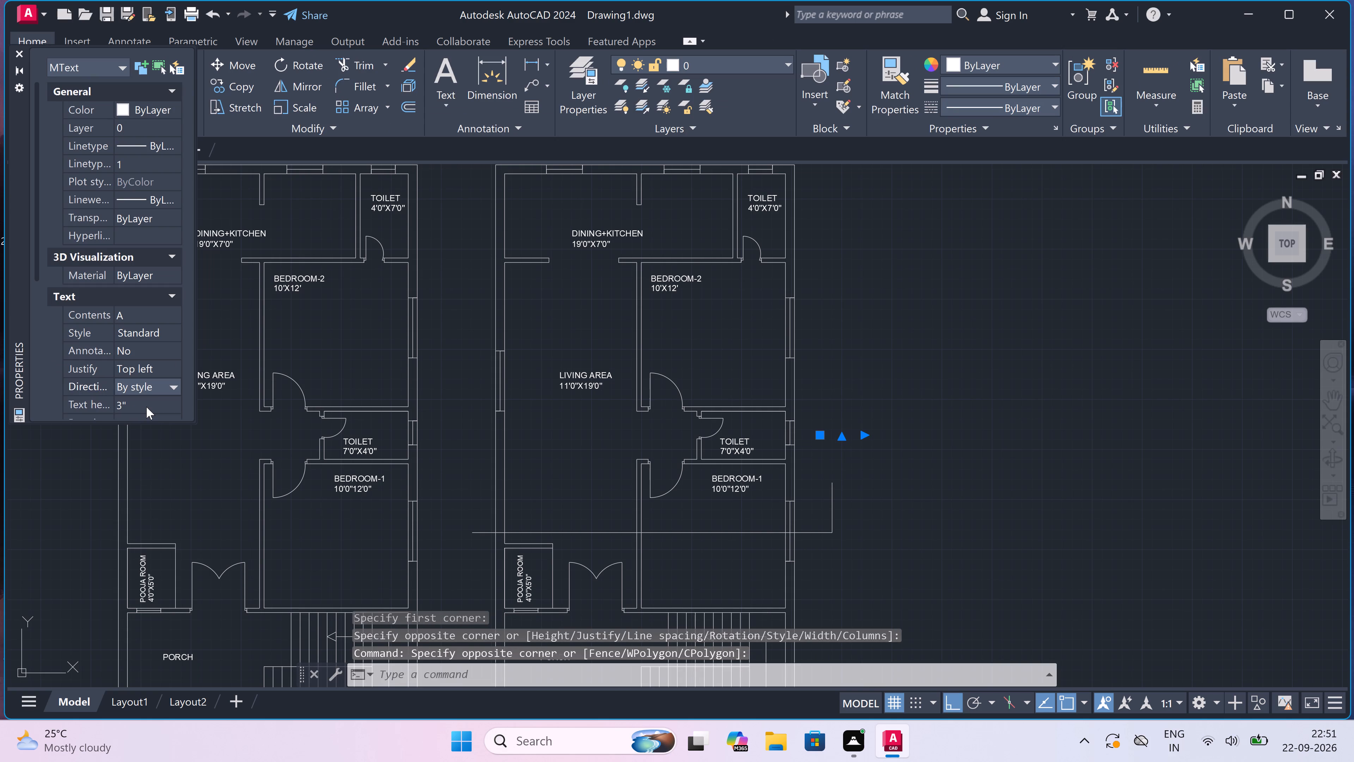
{"action": "left_click", "coordinate": [146, 407]}
{"action": "key", "text": "BackSpace"}
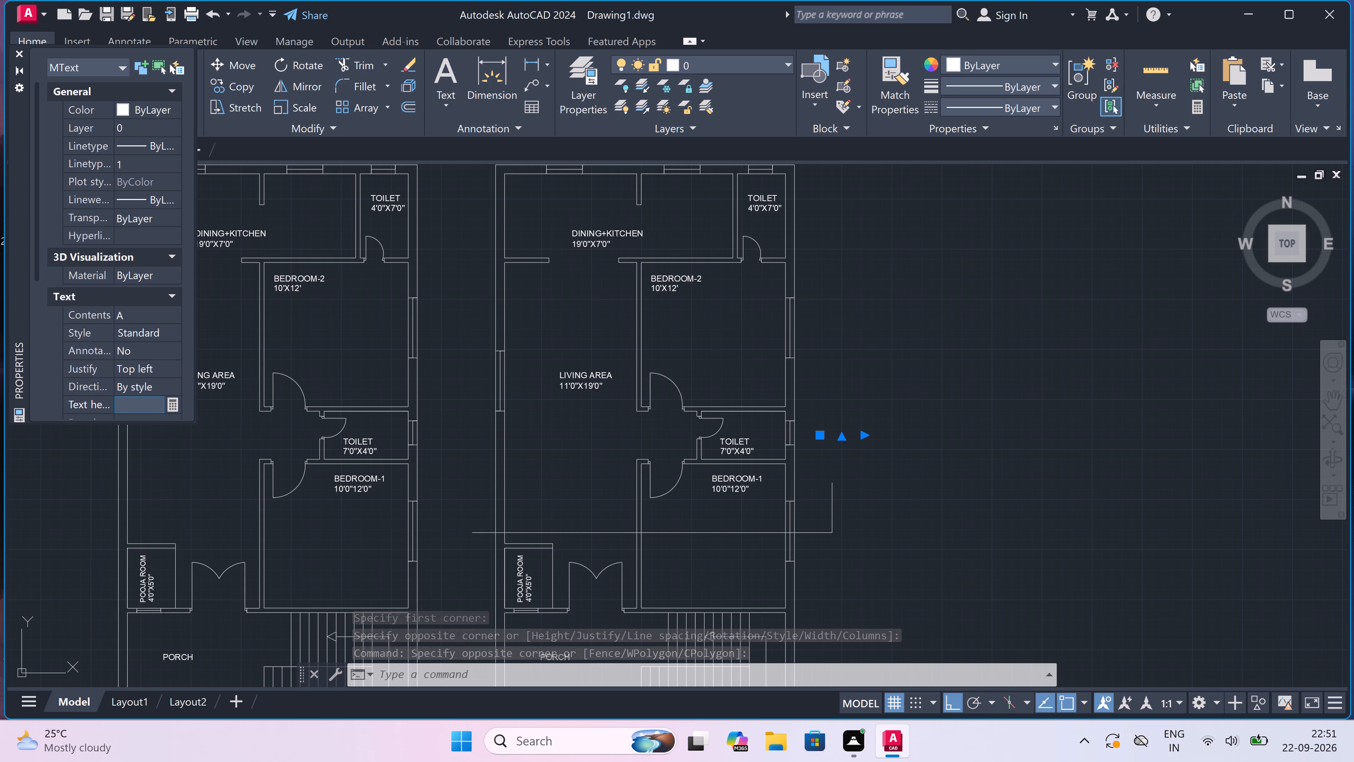
{"action": "key", "text": "2"}
{"action": "key", "text": "apostrophe"}
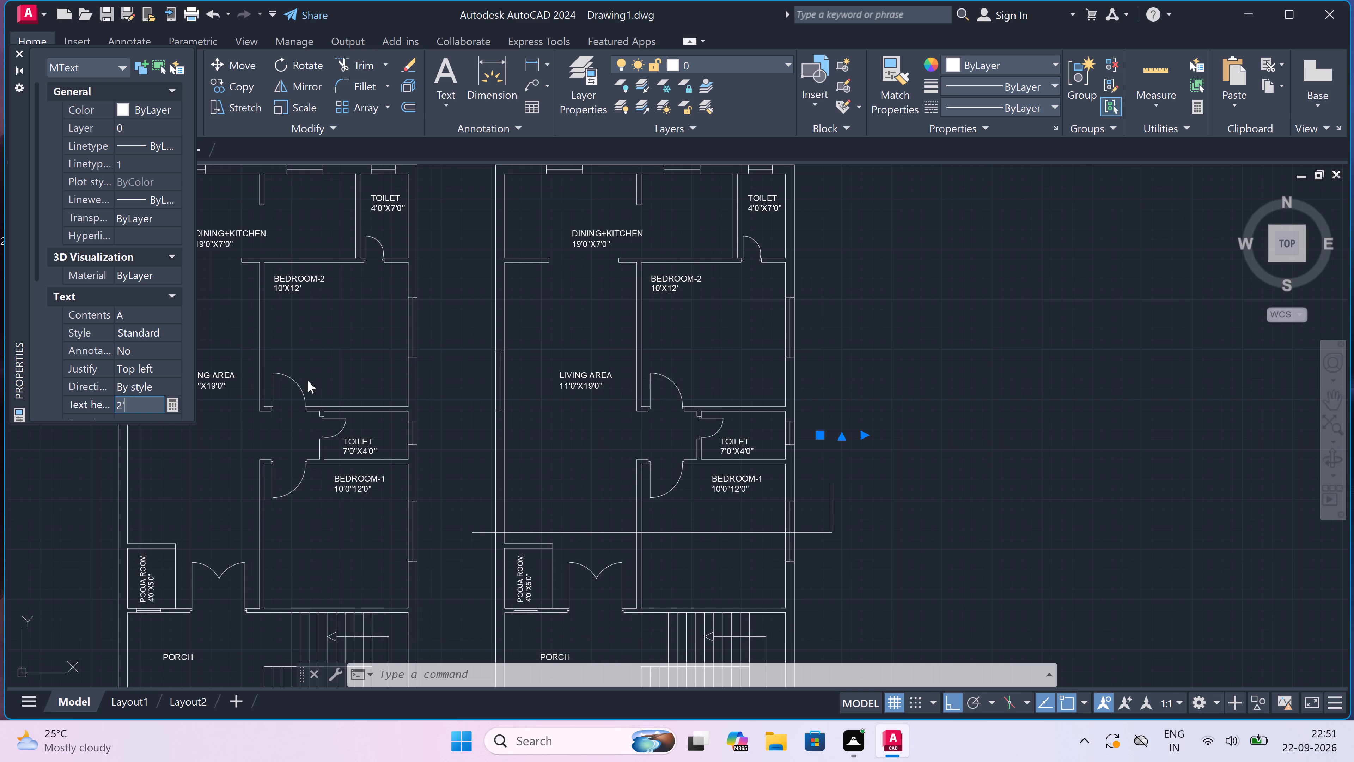
{"action": "left_click", "coordinate": [329, 362]}
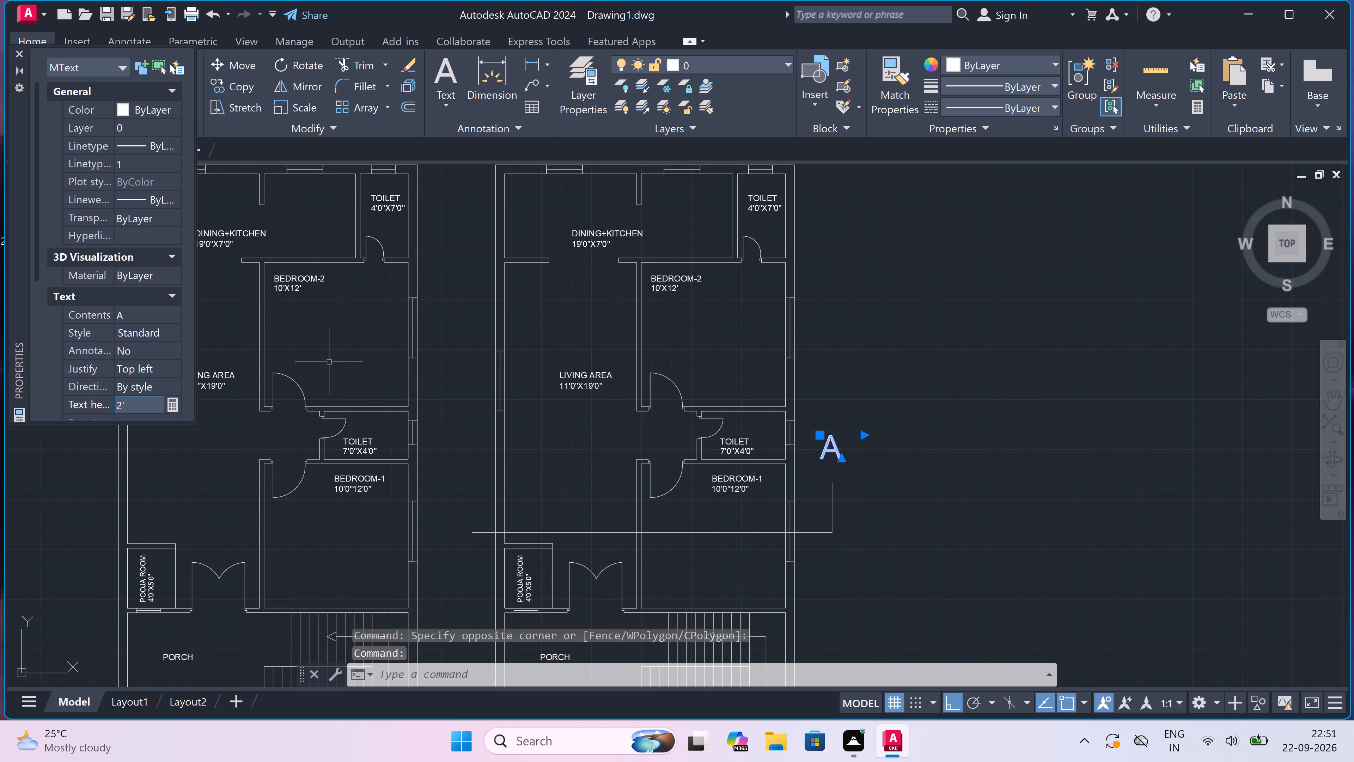
{"action": "key", "text": "Escape"}
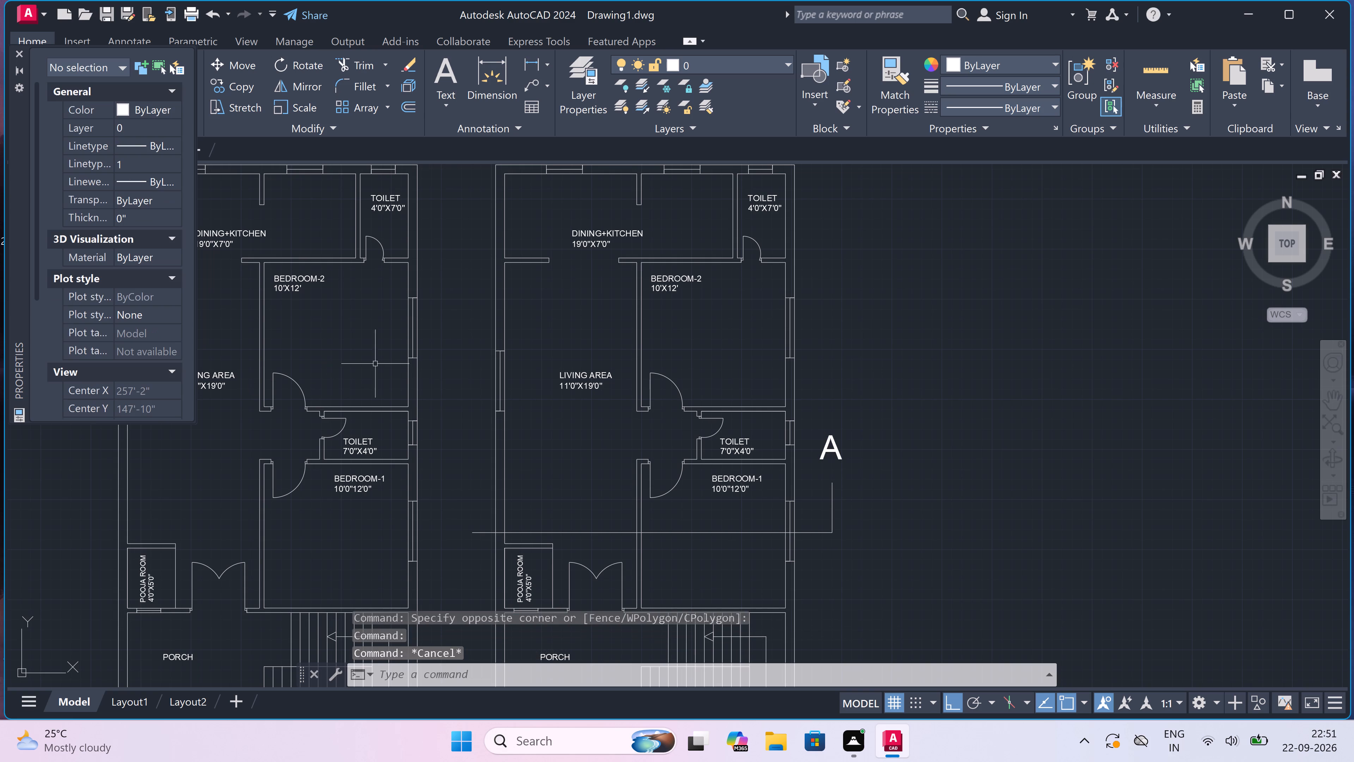
Draw vertical construction lines through the original plan's left outer wall face and both edges of the pooja room's porch-side window.
{"action": "scroll", "coordinate": [456, 359], "scroll_direction": "down", "scroll_amount": 4}
{"action": "scroll", "coordinate": [399, 390], "scroll_direction": "up", "scroll_amount": 1}
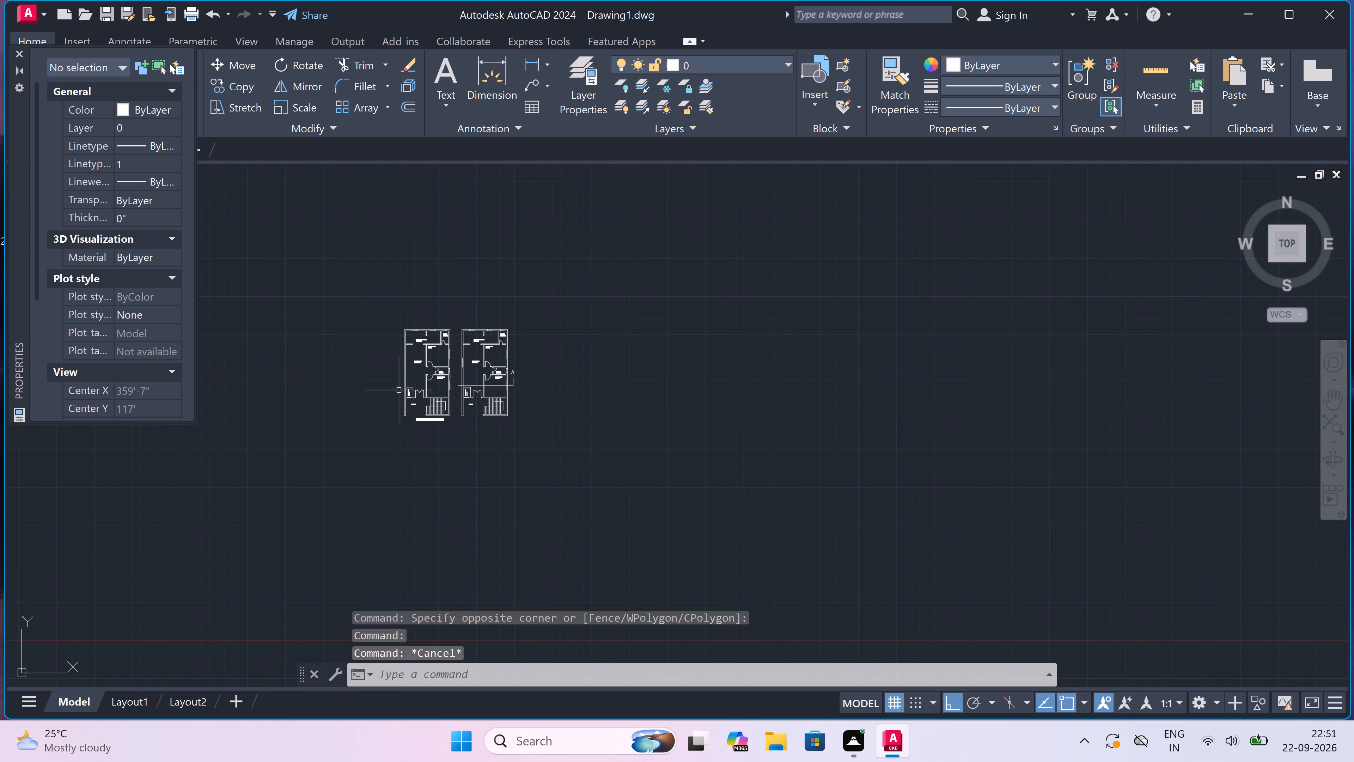
{"action": "scroll", "coordinate": [399, 390], "scroll_direction": "up", "scroll_amount": 2}
{"action": "type", "text": "XL"}
{"action": "key", "text": "space"}
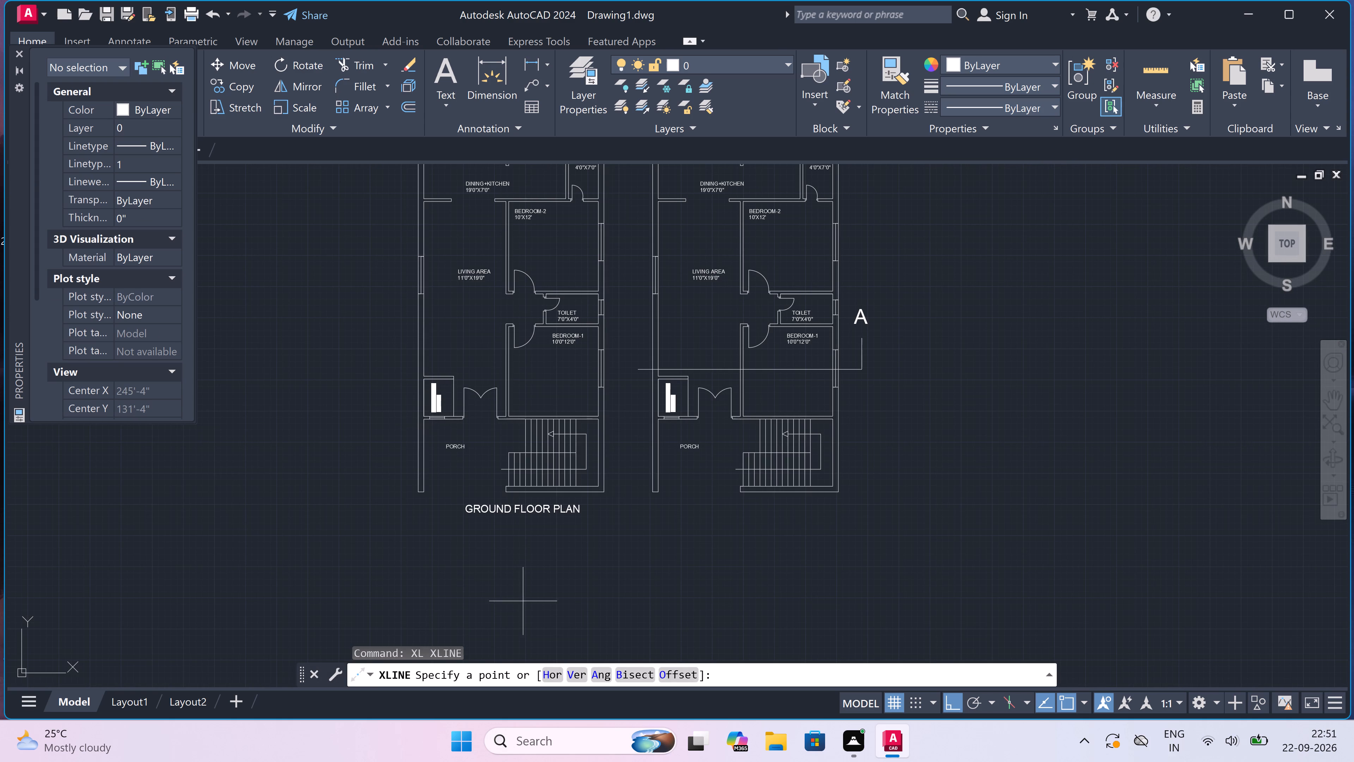
{"action": "left_click", "coordinate": [579, 670]}
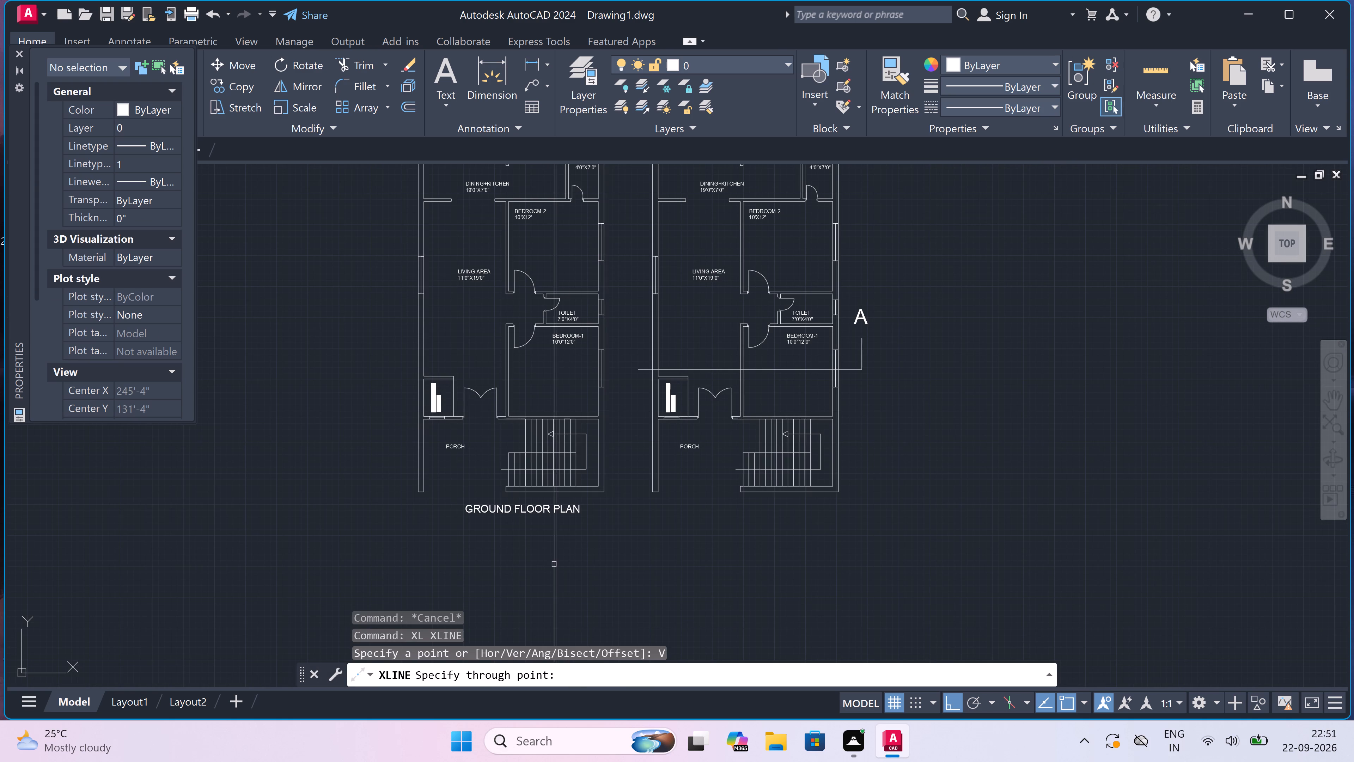
{"action": "scroll", "coordinate": [405, 409], "scroll_direction": "up", "scroll_amount": 3}
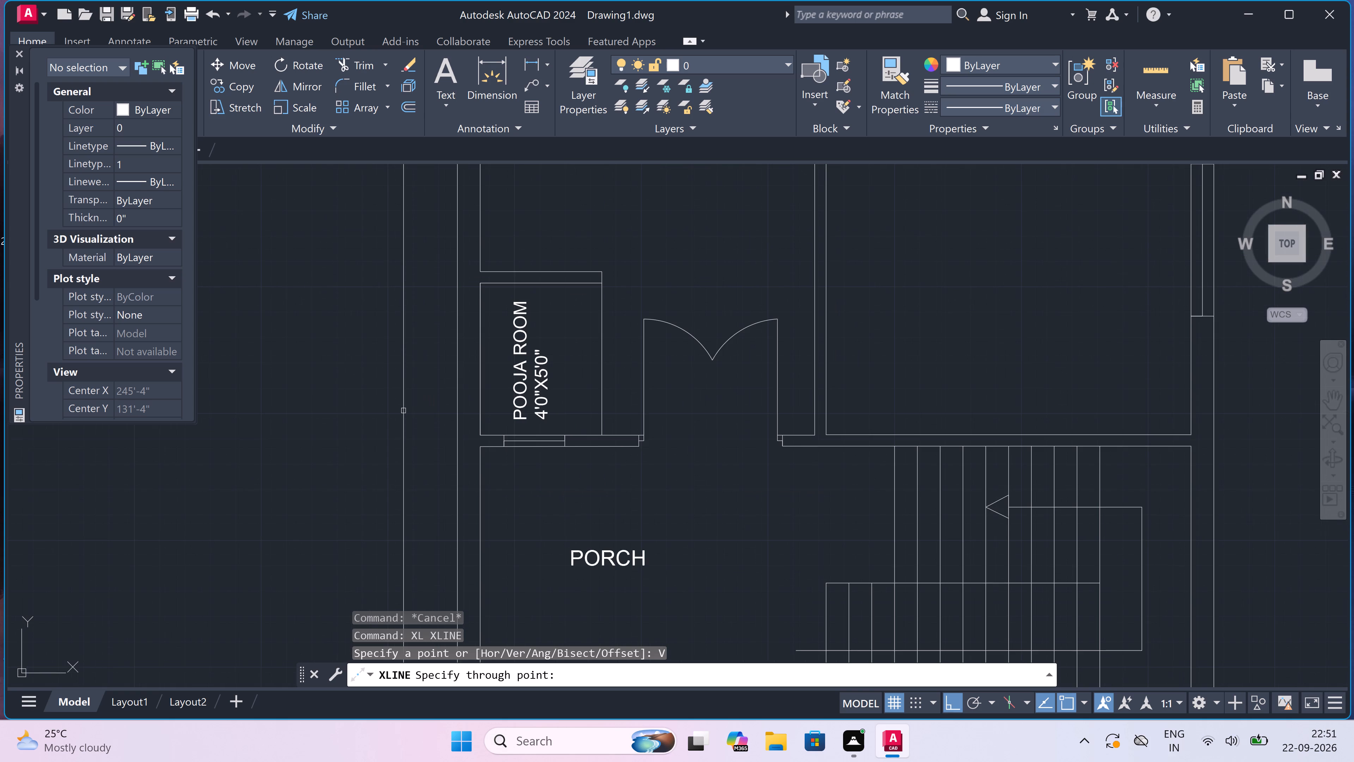
{"action": "left_click", "coordinate": [456, 452]}
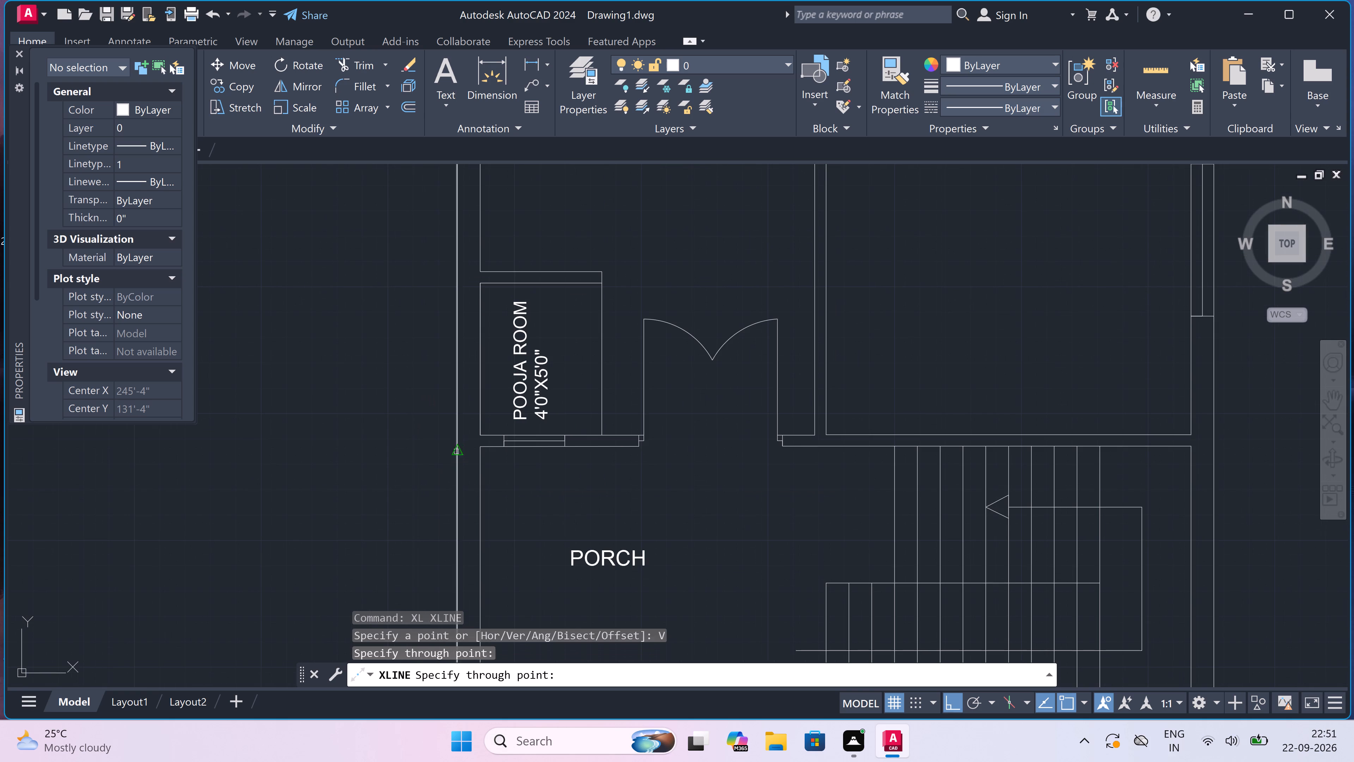
{"action": "scroll", "coordinate": [483, 454], "scroll_direction": "up", "scroll_amount": 2}
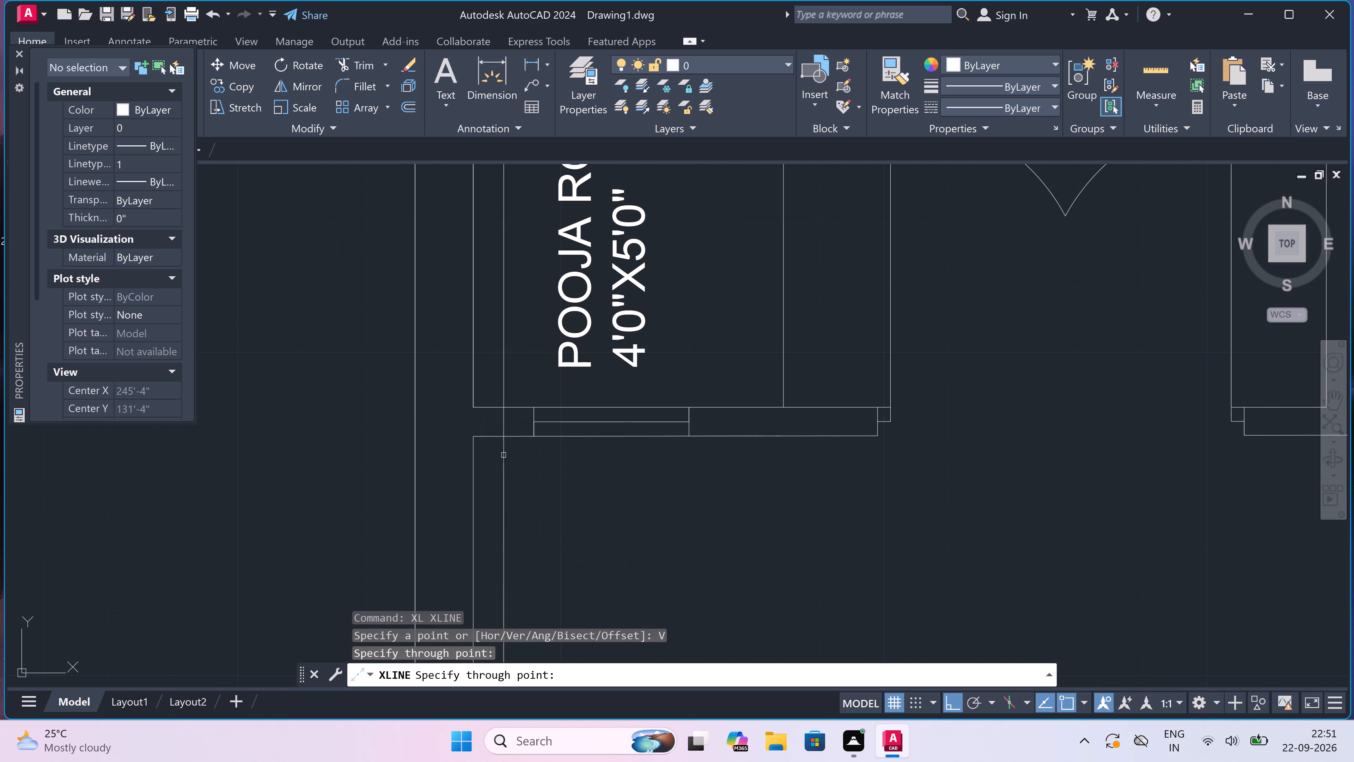
{"action": "left_click", "coordinate": [530, 434]}
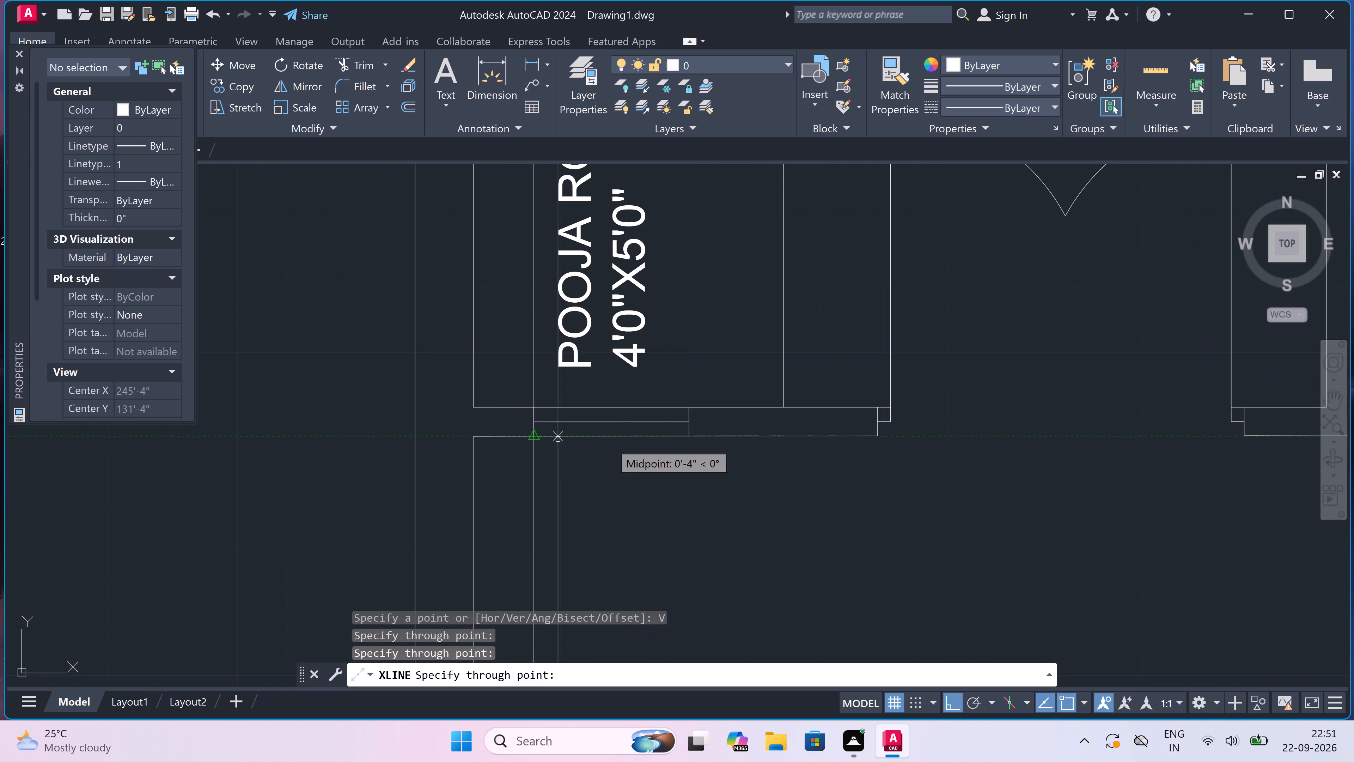
{"action": "left_click", "coordinate": [687, 429]}
Add vertical construction lines at both sides of the original plan's double-door opening, its right outer wall face and BEDROOM-1's left wall face.
{"action": "scroll", "coordinate": [639, 428], "scroll_direction": "down", "scroll_amount": 3}
{"action": "scroll", "coordinate": [686, 422], "scroll_direction": "up", "scroll_amount": 2}
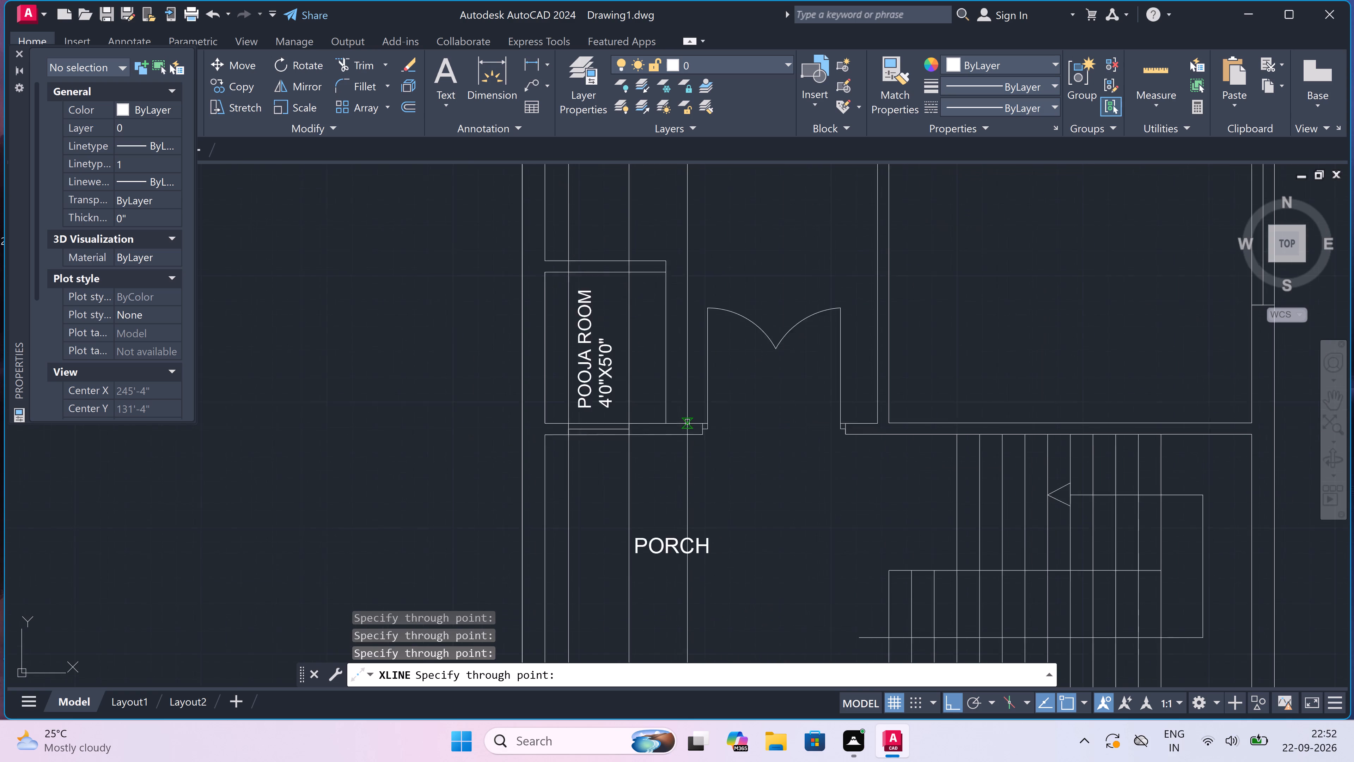
{"action": "left_click", "coordinate": [712, 445]}
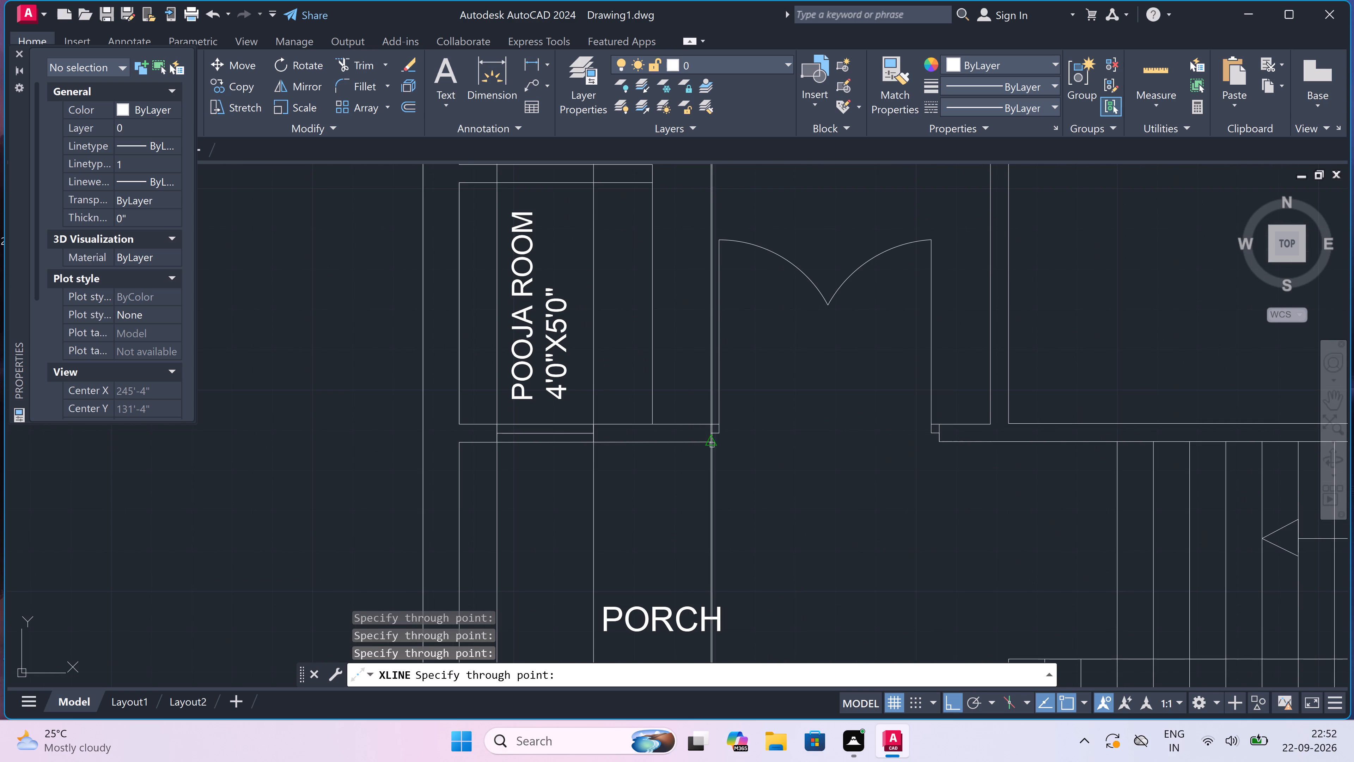
{"action": "scroll", "coordinate": [662, 445], "scroll_direction": "down", "scroll_amount": 2}
{"action": "scroll", "coordinate": [796, 440], "scroll_direction": "up", "scroll_amount": 2}
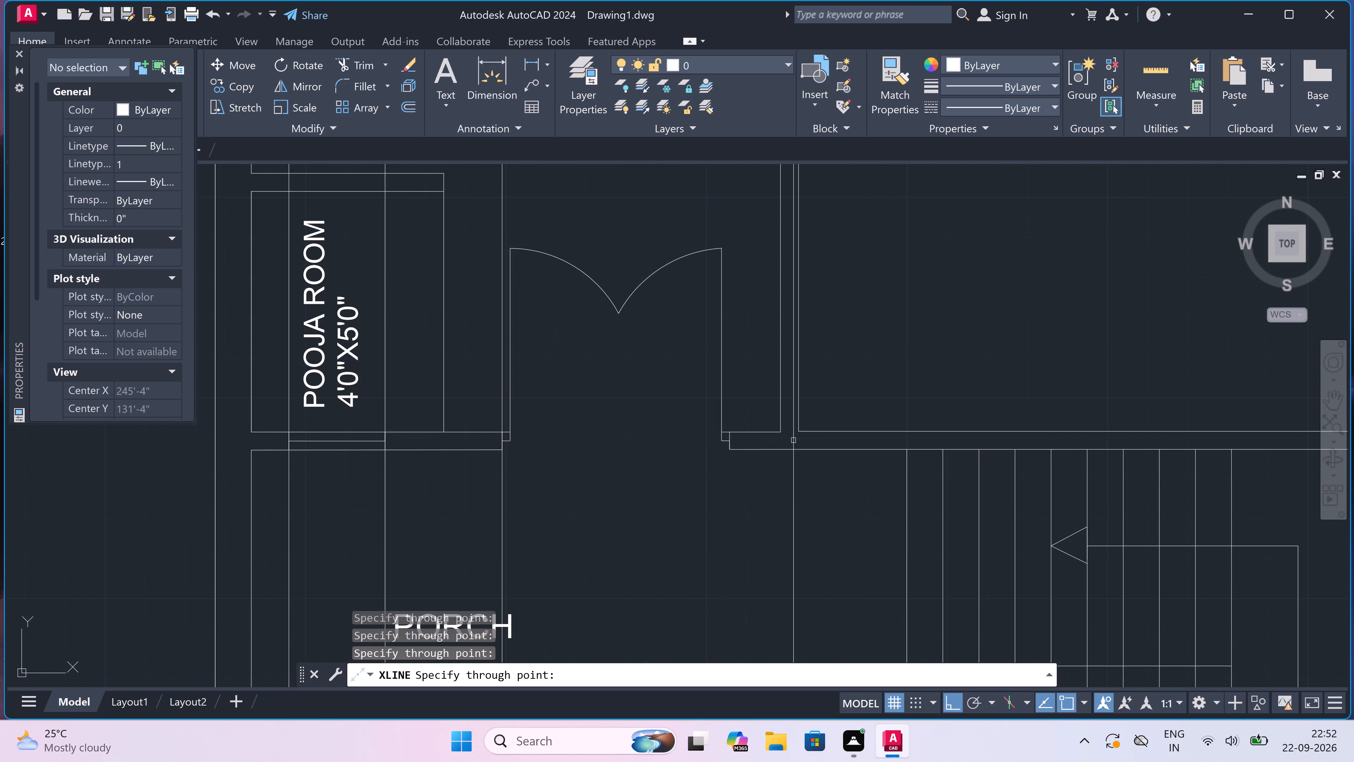
{"action": "left_click", "coordinate": [734, 445]}
{"action": "scroll", "coordinate": [734, 445], "scroll_direction": "down", "scroll_amount": 3}
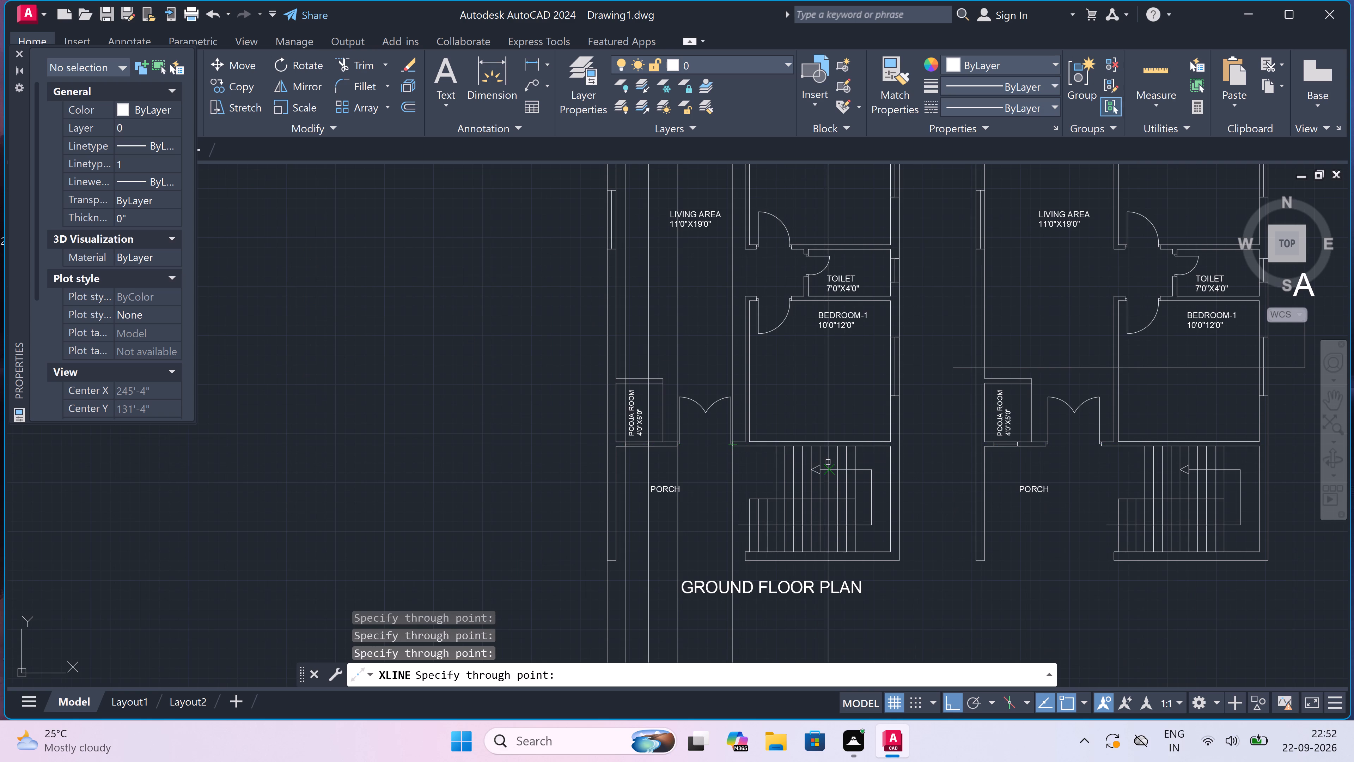
{"action": "scroll", "coordinate": [896, 456], "scroll_direction": "up", "scroll_amount": 2}
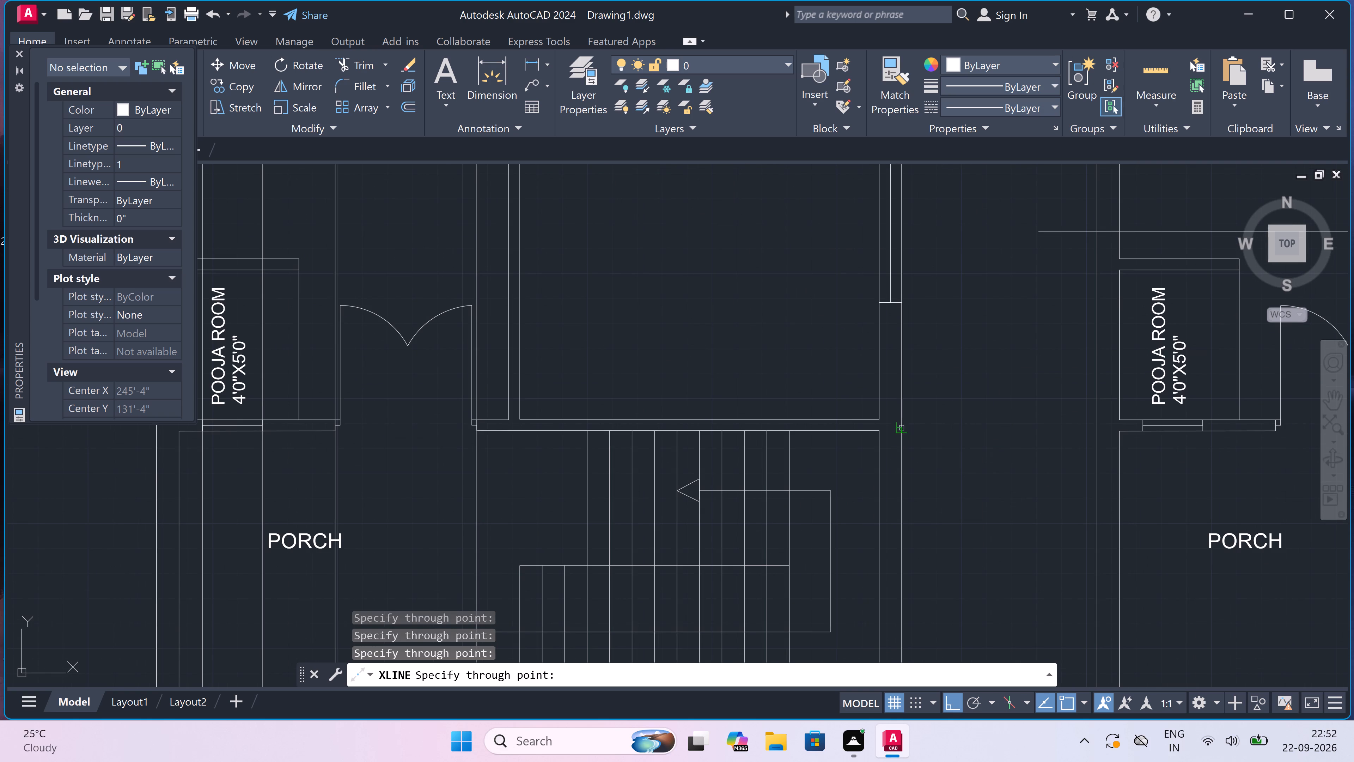
{"action": "left_click", "coordinate": [908, 426]}
{"action": "scroll", "coordinate": [817, 418], "scroll_direction": "down", "scroll_amount": 2}
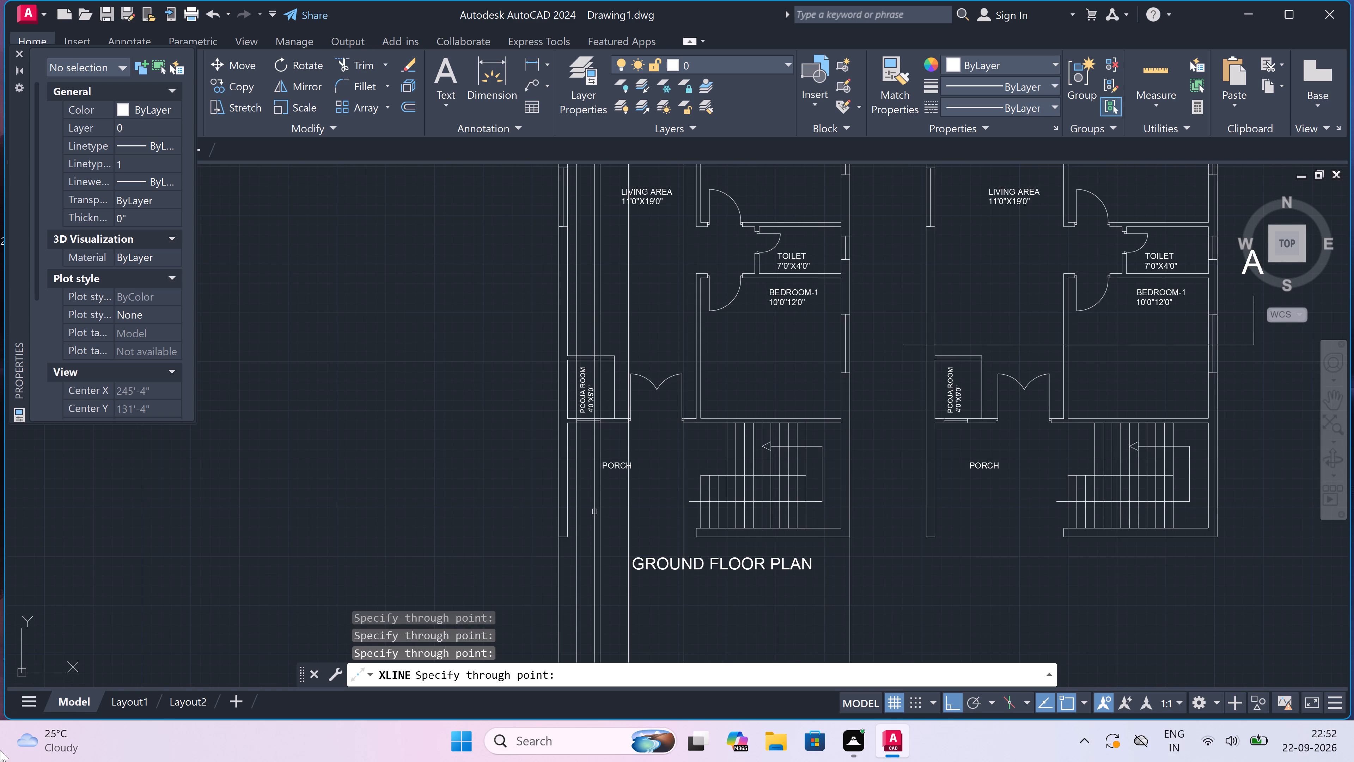
{"action": "scroll", "coordinate": [472, 466], "scroll_direction": "down", "scroll_amount": 2}
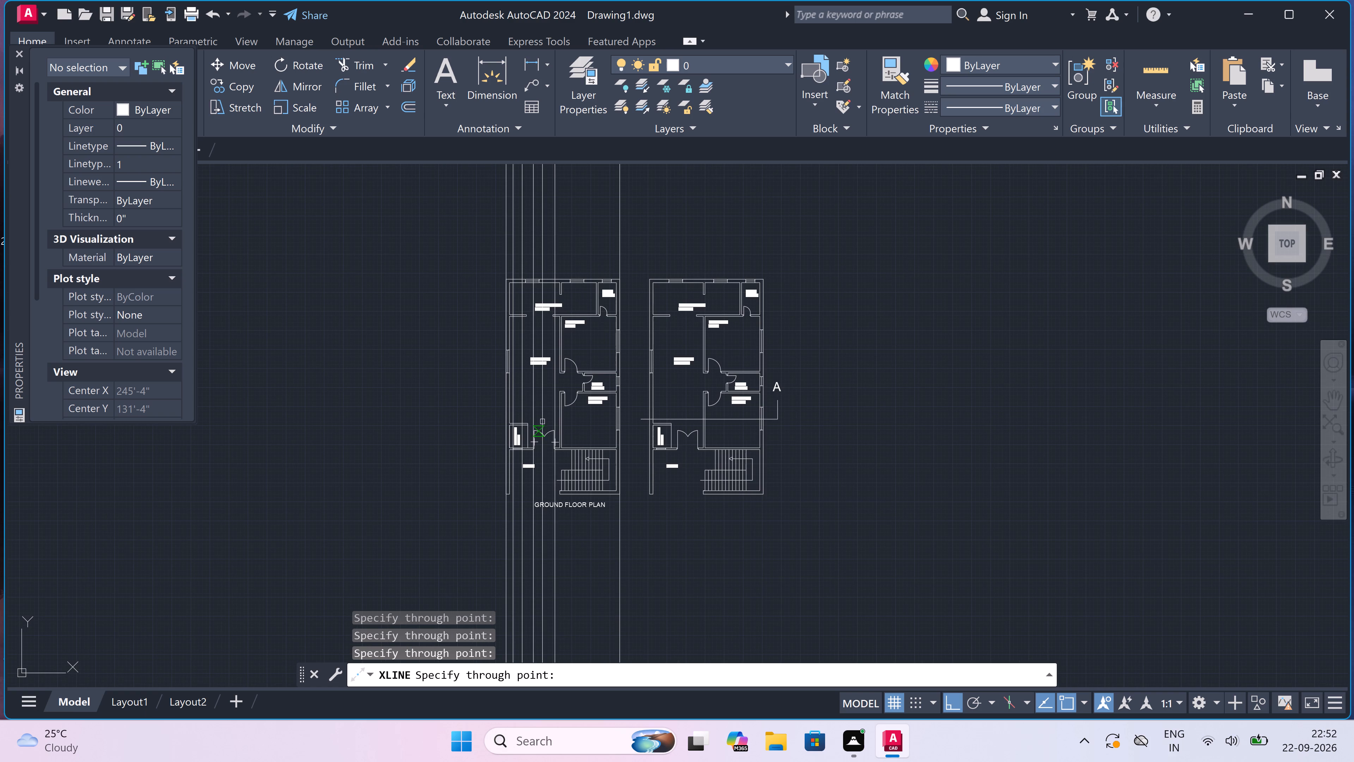
{"action": "scroll", "coordinate": [556, 446], "scroll_direction": "up", "scroll_amount": 3}
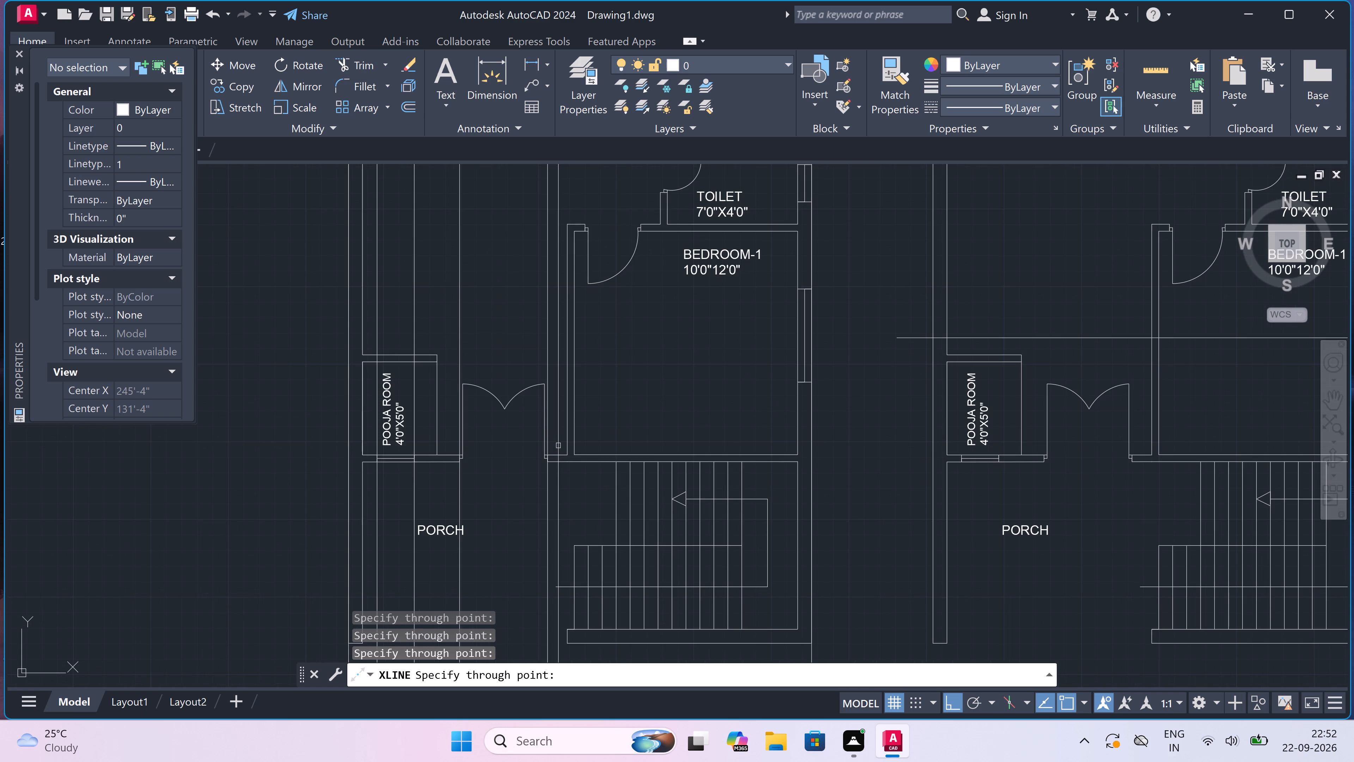
{"action": "scroll", "coordinate": [565, 457], "scroll_direction": "up", "scroll_amount": 2}
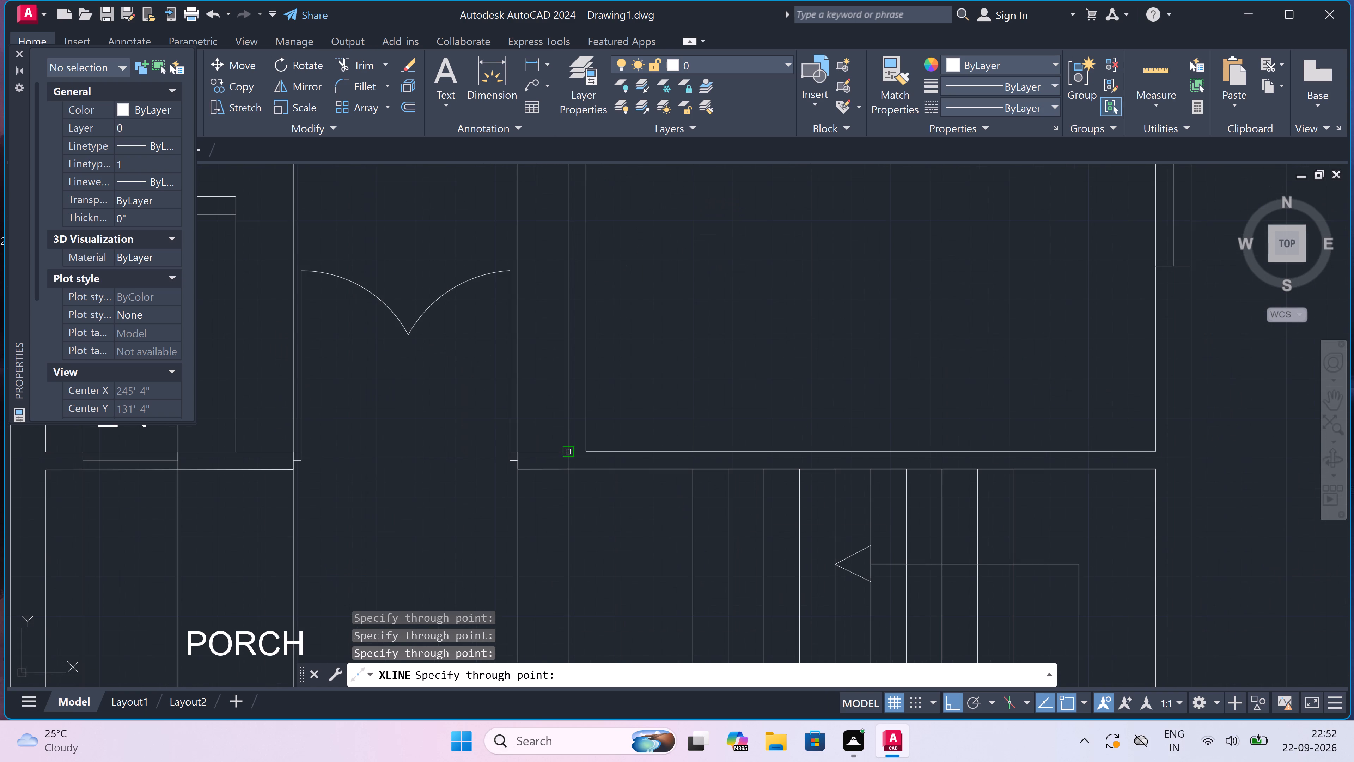
{"action": "left_click", "coordinate": [565, 455]}
Draw vertical construction lines on the copied plan through both faces of the left, middle and right walls where section line A crosses them.
{"action": "scroll", "coordinate": [588, 441], "scroll_direction": "down", "scroll_amount": 5}
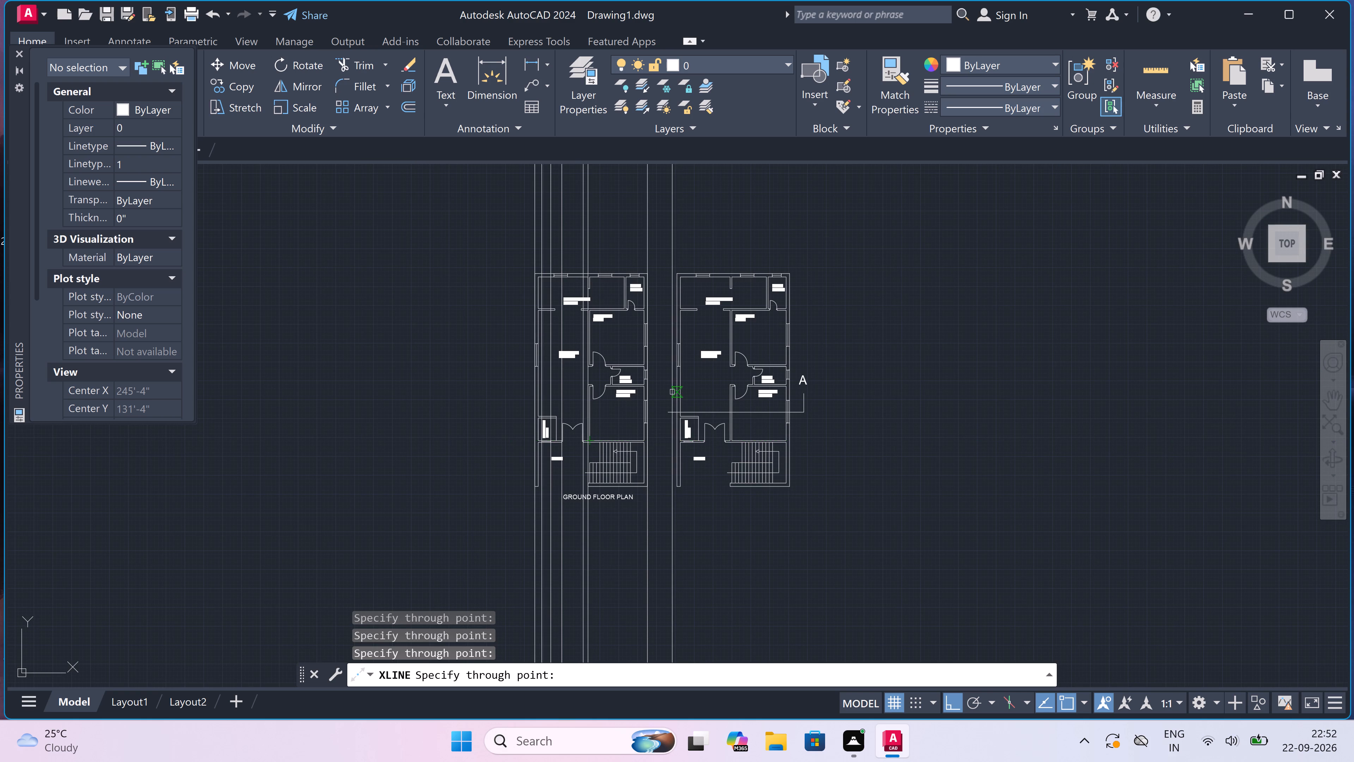
{"action": "scroll", "coordinate": [672, 385], "scroll_direction": "up", "scroll_amount": 3}
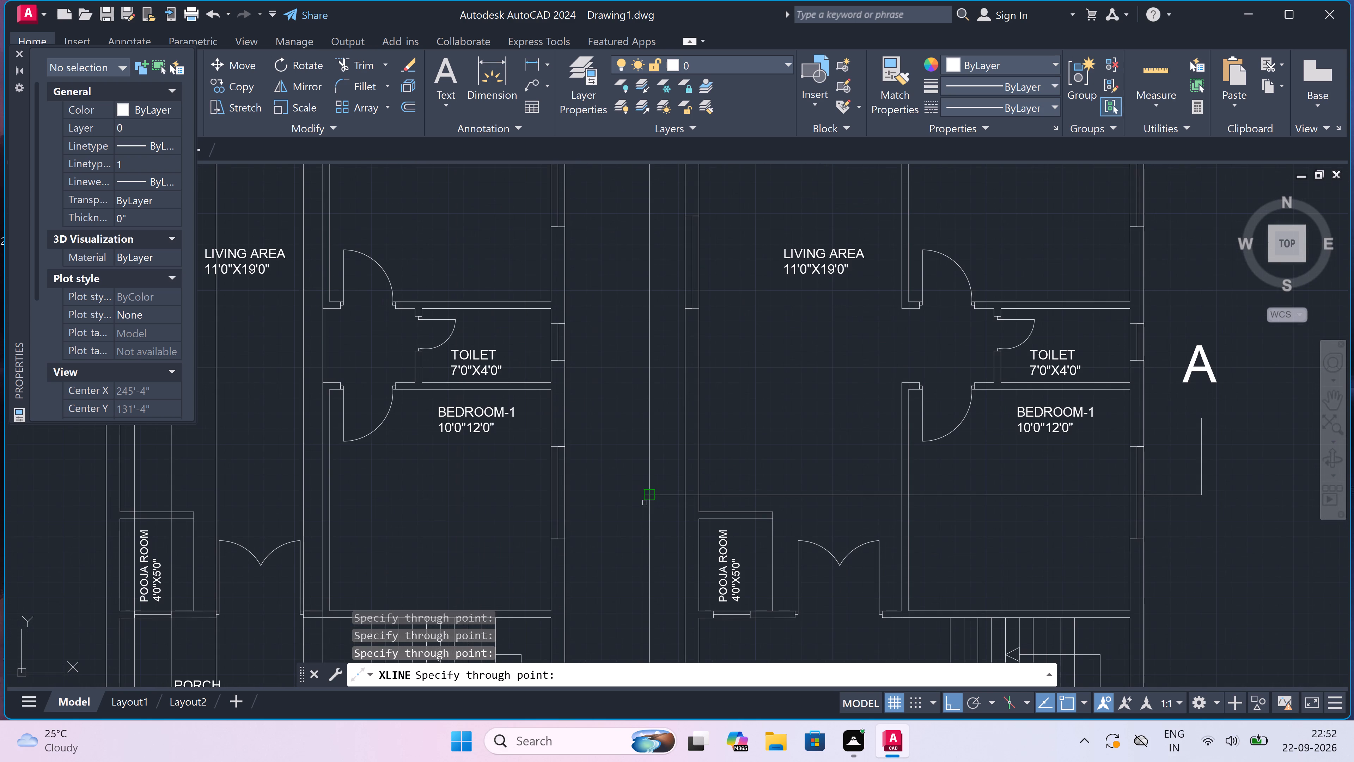
{"action": "left_click", "coordinate": [690, 489]}
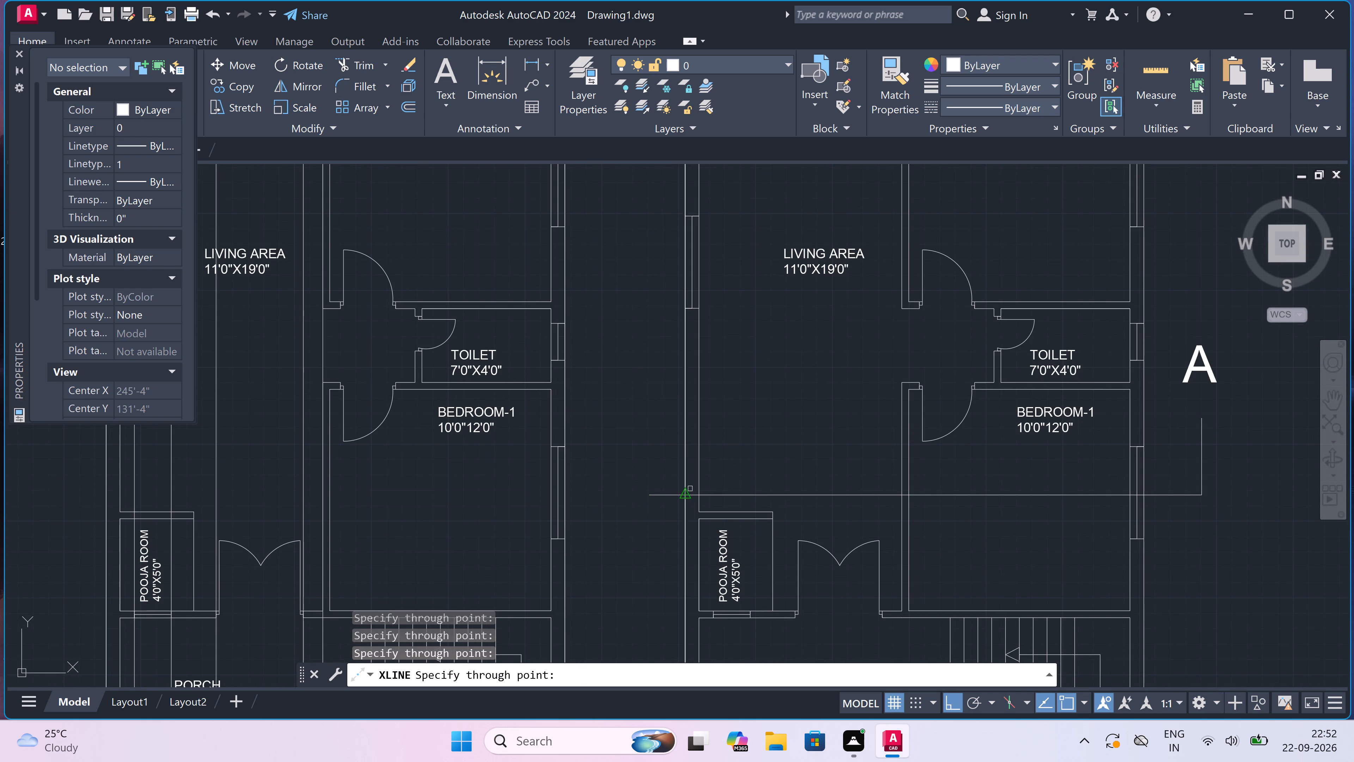
{"action": "left_click", "coordinate": [698, 494]}
{"action": "scroll", "coordinate": [644, 496], "scroll_direction": "down", "scroll_amount": 3}
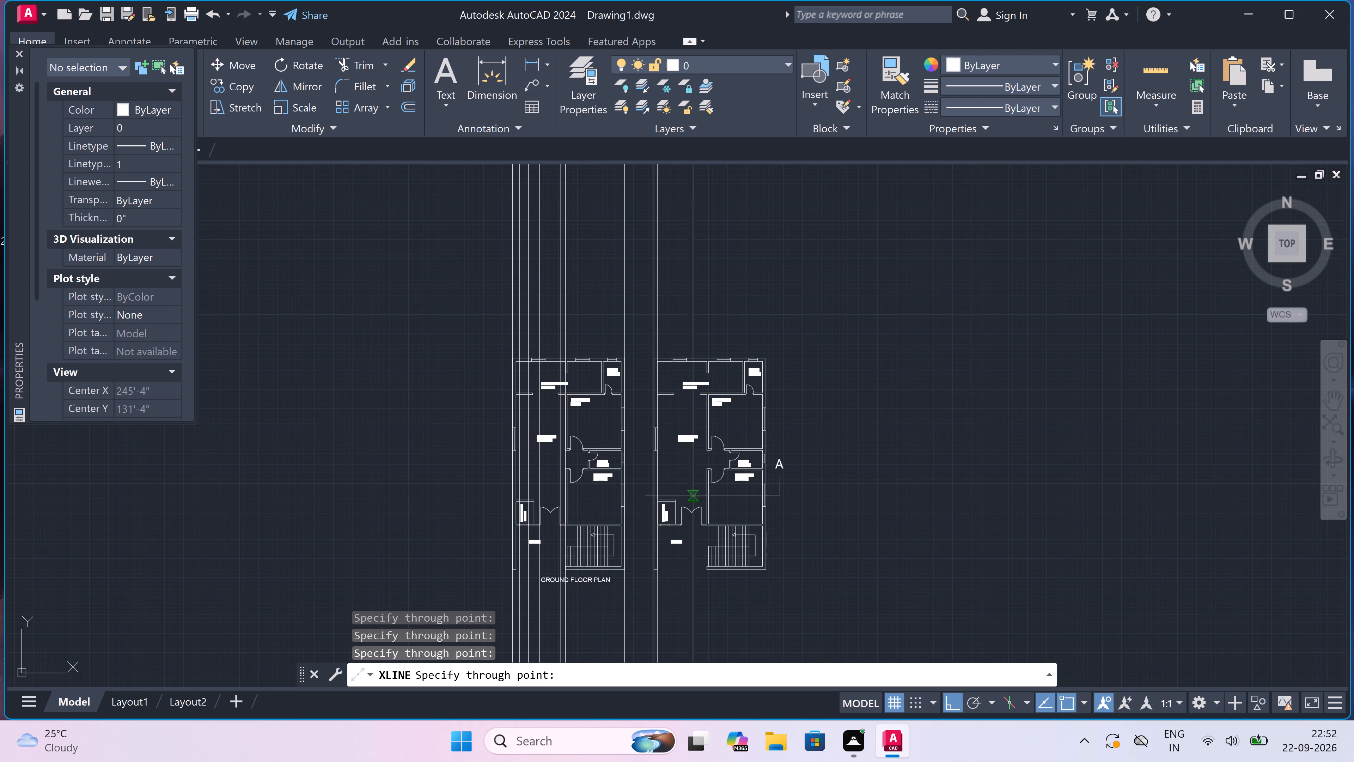
{"action": "scroll", "coordinate": [708, 495], "scroll_direction": "up", "scroll_amount": 4}
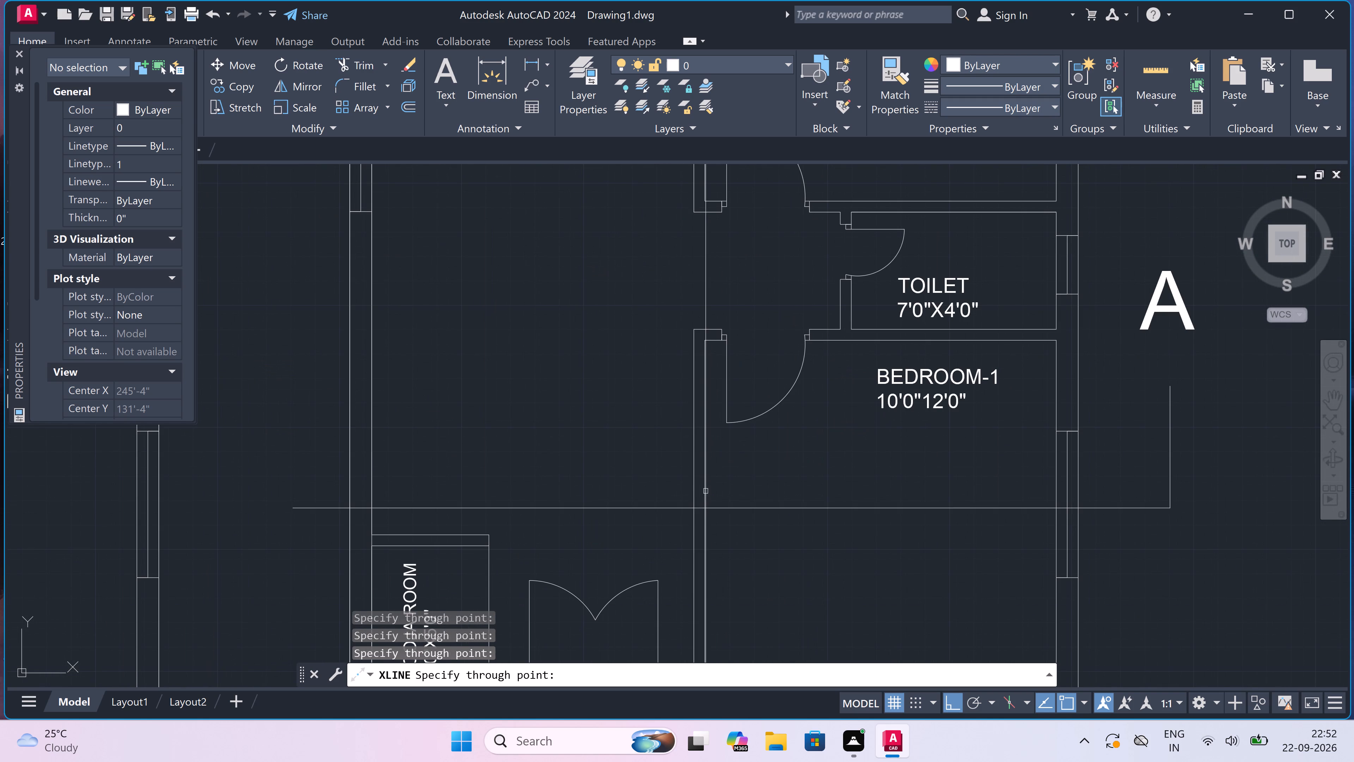
{"action": "left_click", "coordinate": [697, 503]}
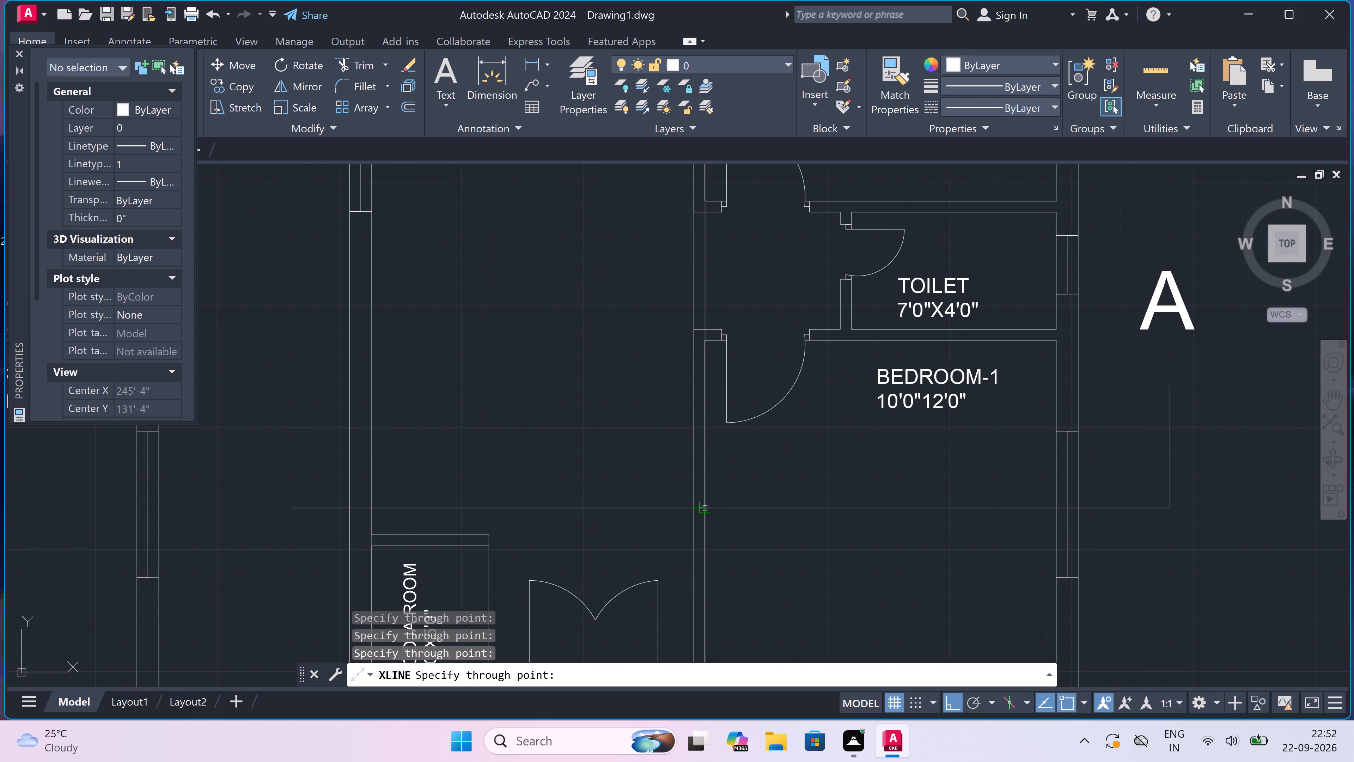
{"action": "left_click", "coordinate": [709, 513]}
{"action": "scroll", "coordinate": [675, 508], "scroll_direction": "down", "scroll_amount": 5}
{"action": "scroll", "coordinate": [703, 502], "scroll_direction": "up", "scroll_amount": 4}
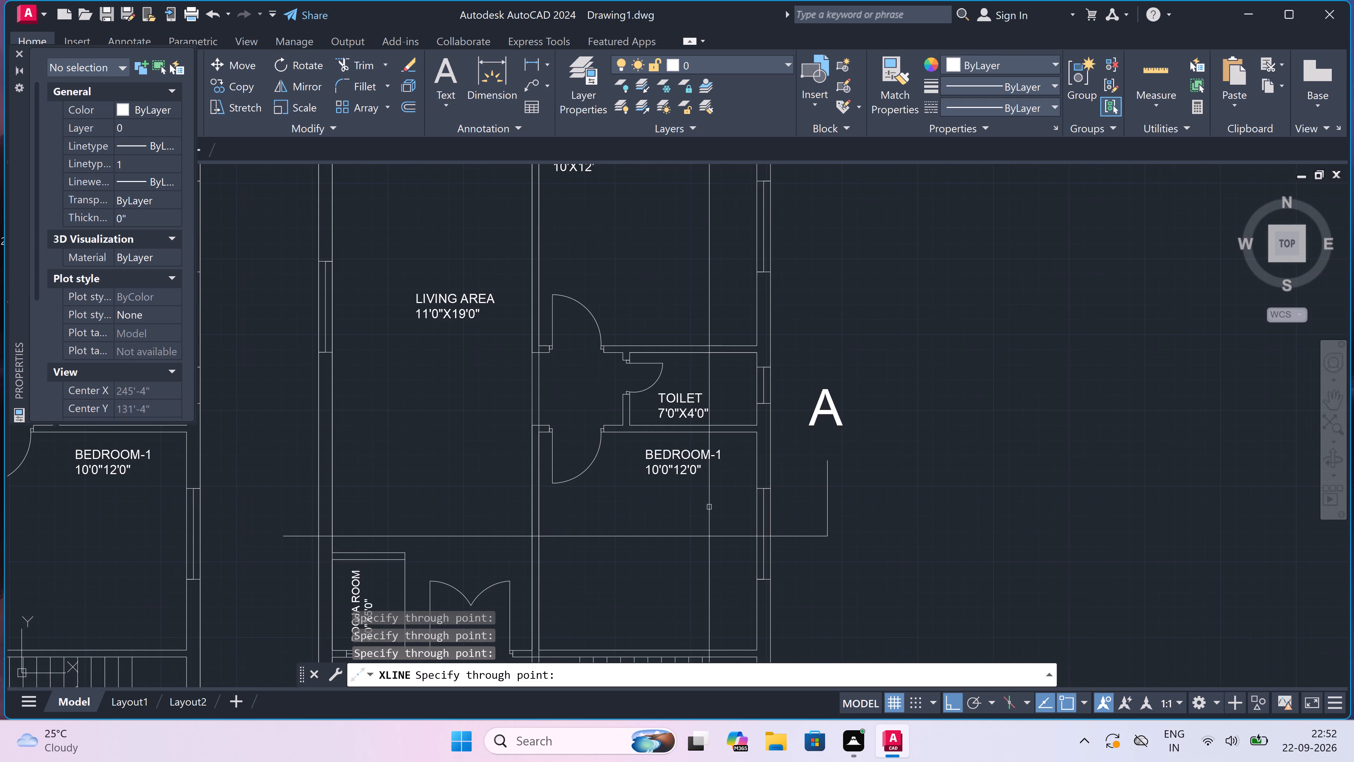
{"action": "left_click", "coordinate": [760, 538]}
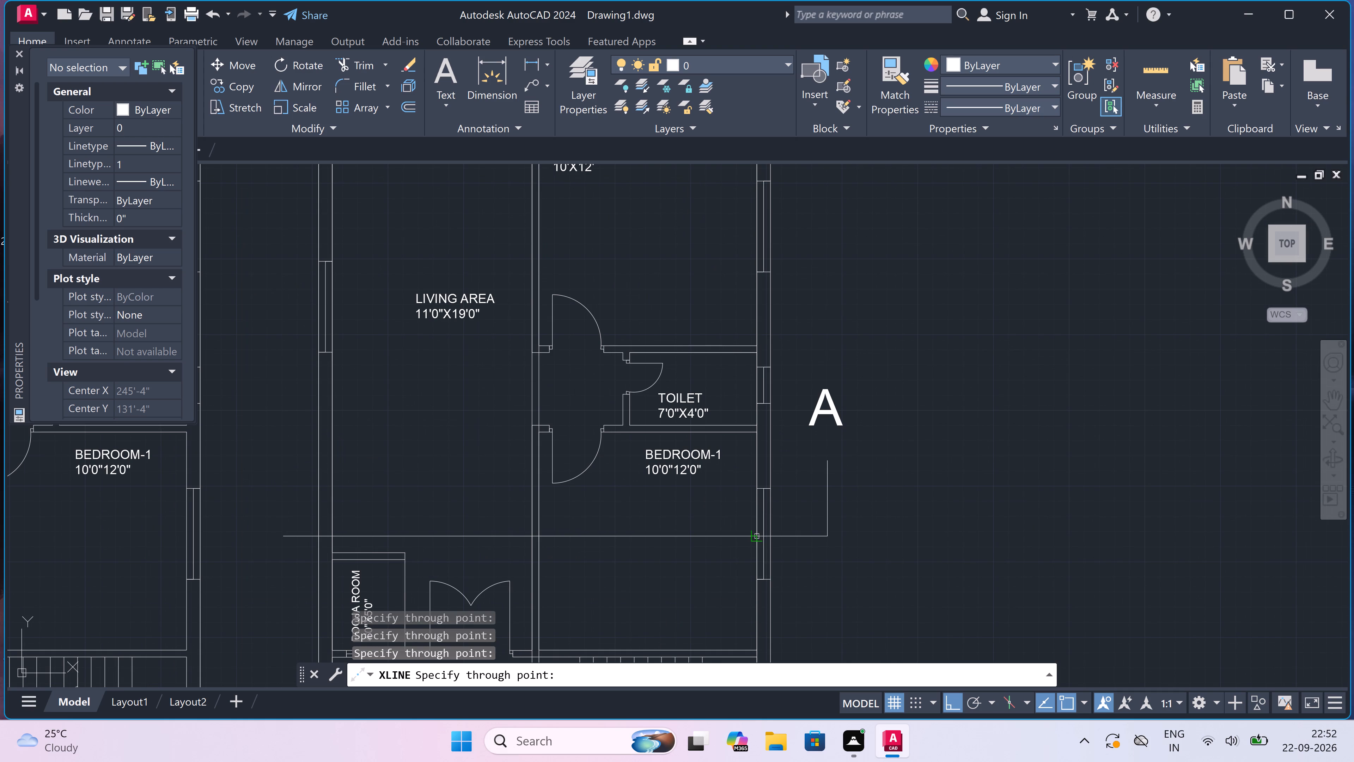
{"action": "left_click", "coordinate": [773, 531]}
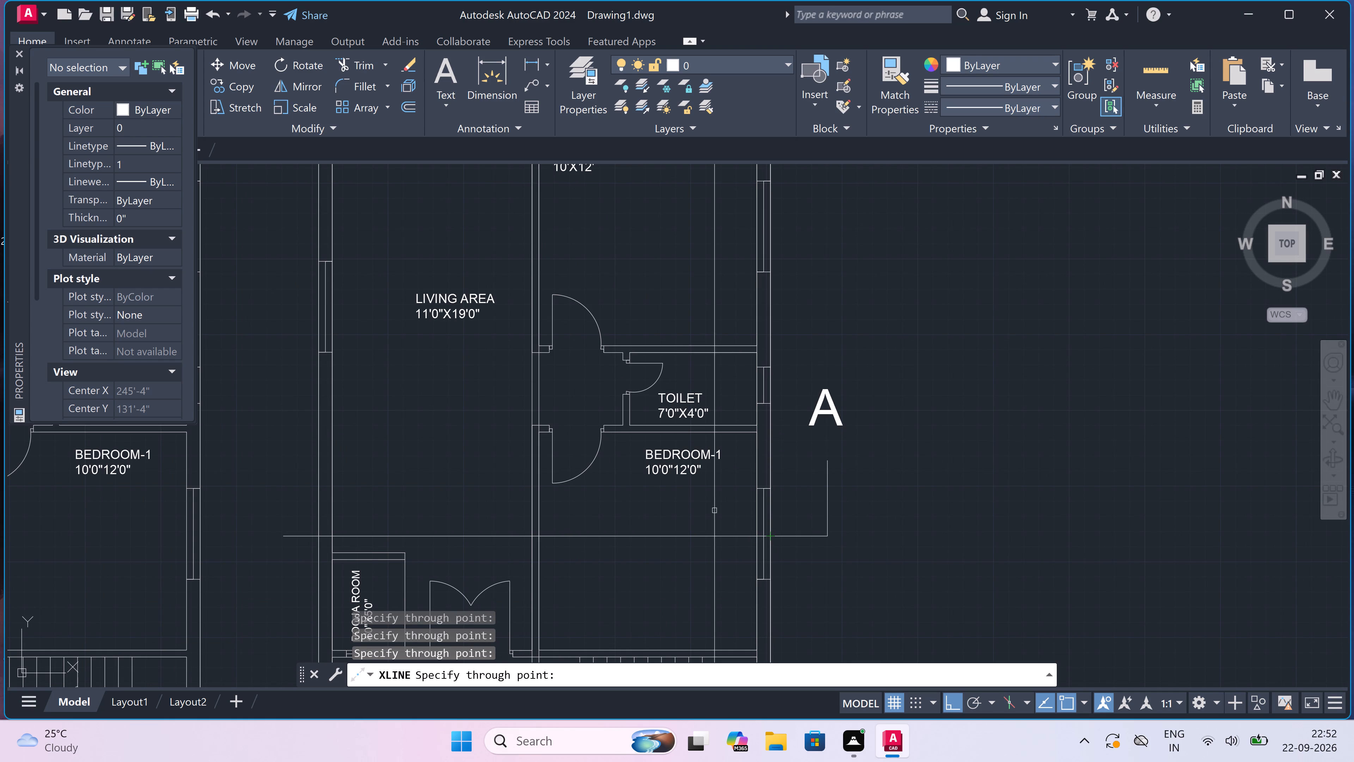
{"action": "scroll", "coordinate": [695, 497], "scroll_direction": "down", "scroll_amount": 3}
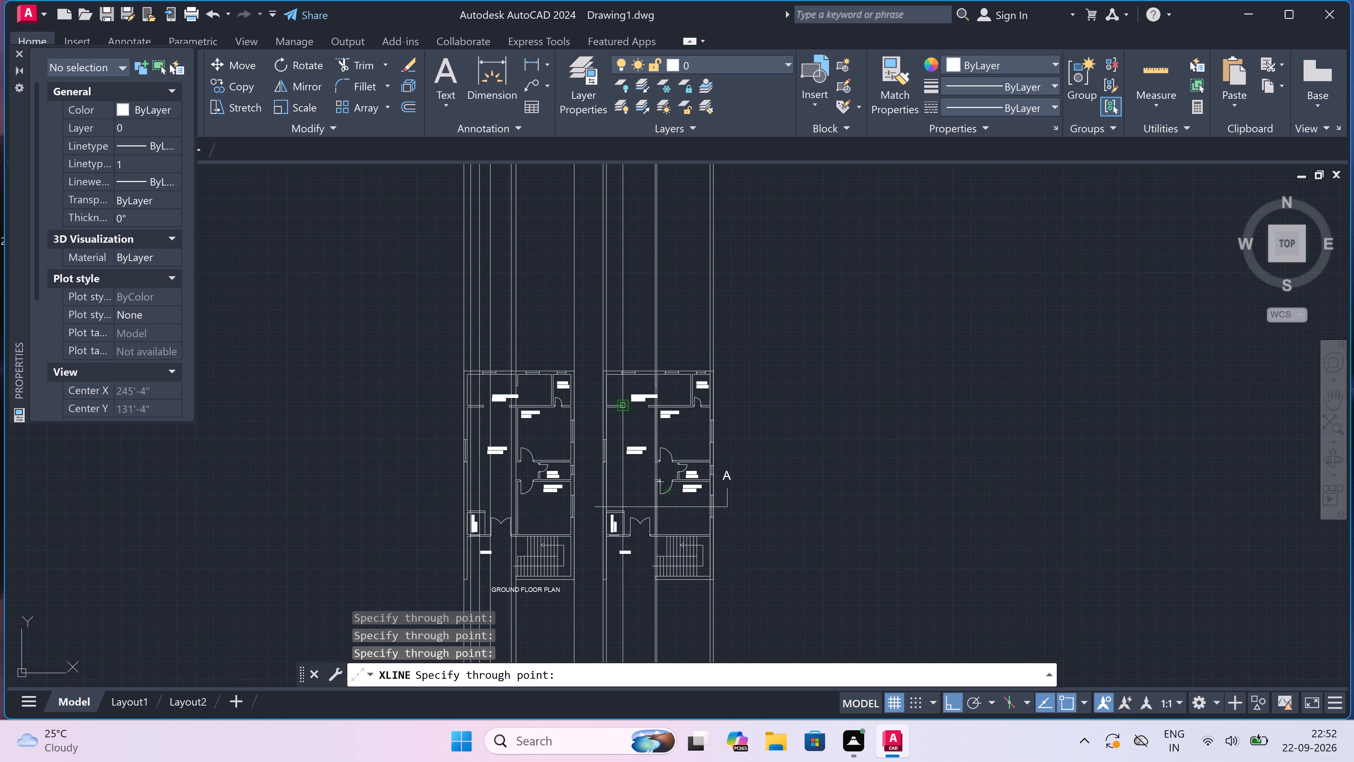
{"action": "key", "text": "Escape"}
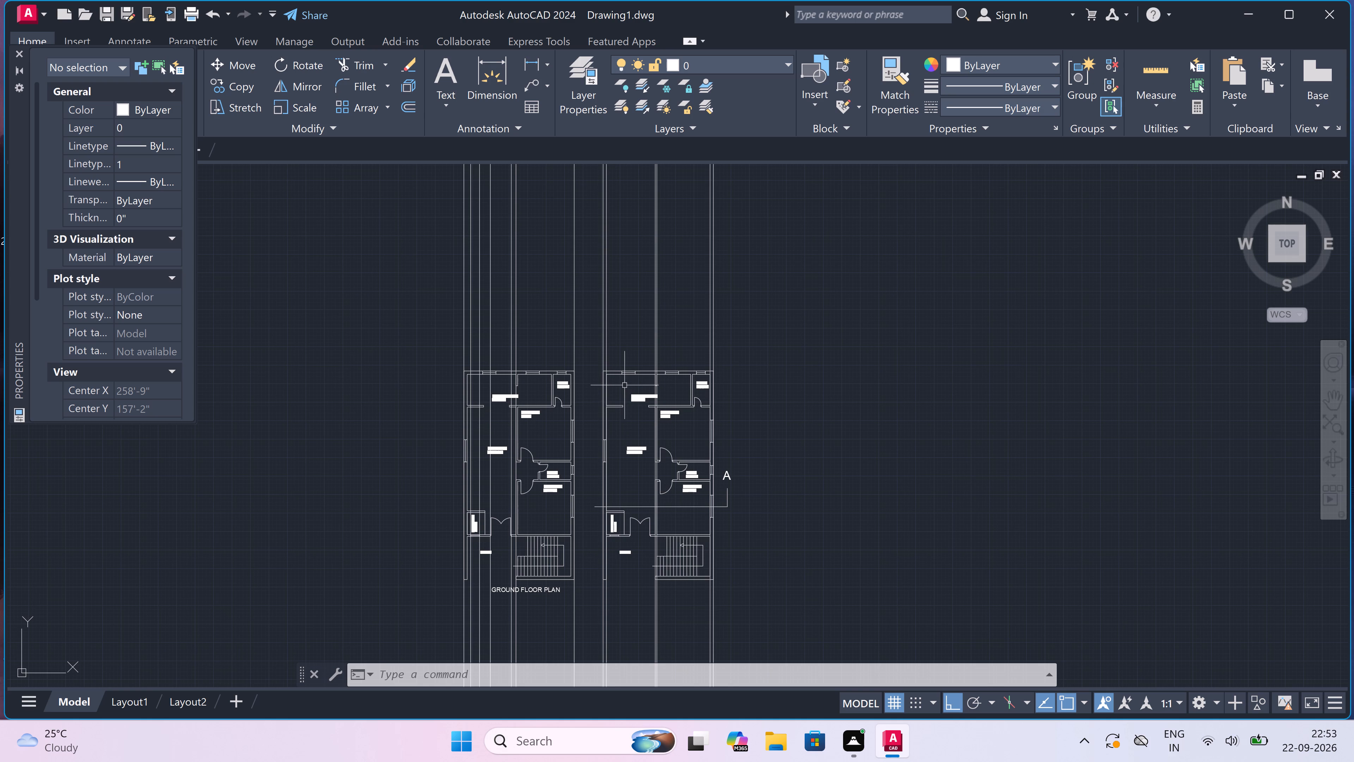
Draw a horizontal construction line across all the vertical ones, a short distance above the two floor plans.
{"action": "scroll", "coordinate": [603, 370], "scroll_direction": "down", "scroll_amount": 2}
{"action": "scroll", "coordinate": [577, 409], "scroll_direction": "up", "scroll_amount": 1}
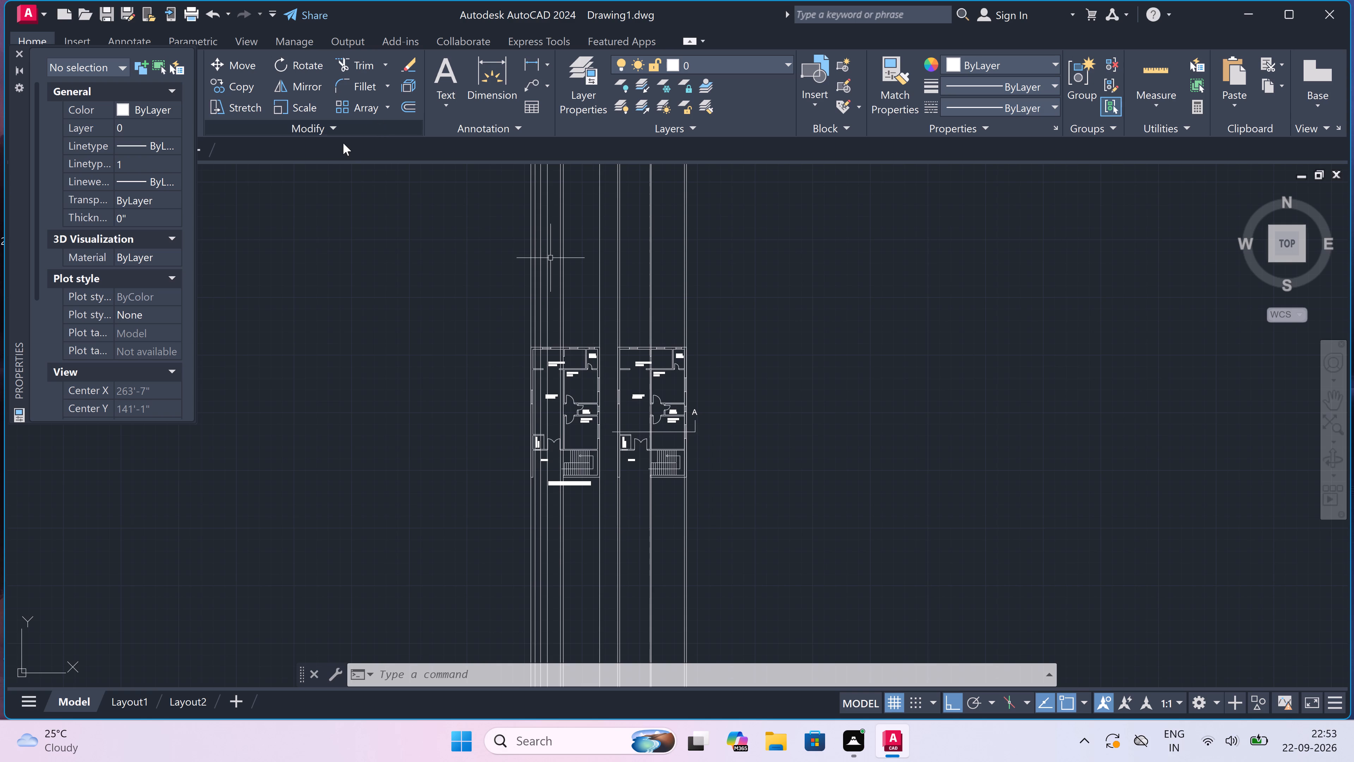
{"action": "type", "text": "XL"}
{"action": "key", "text": "space"}
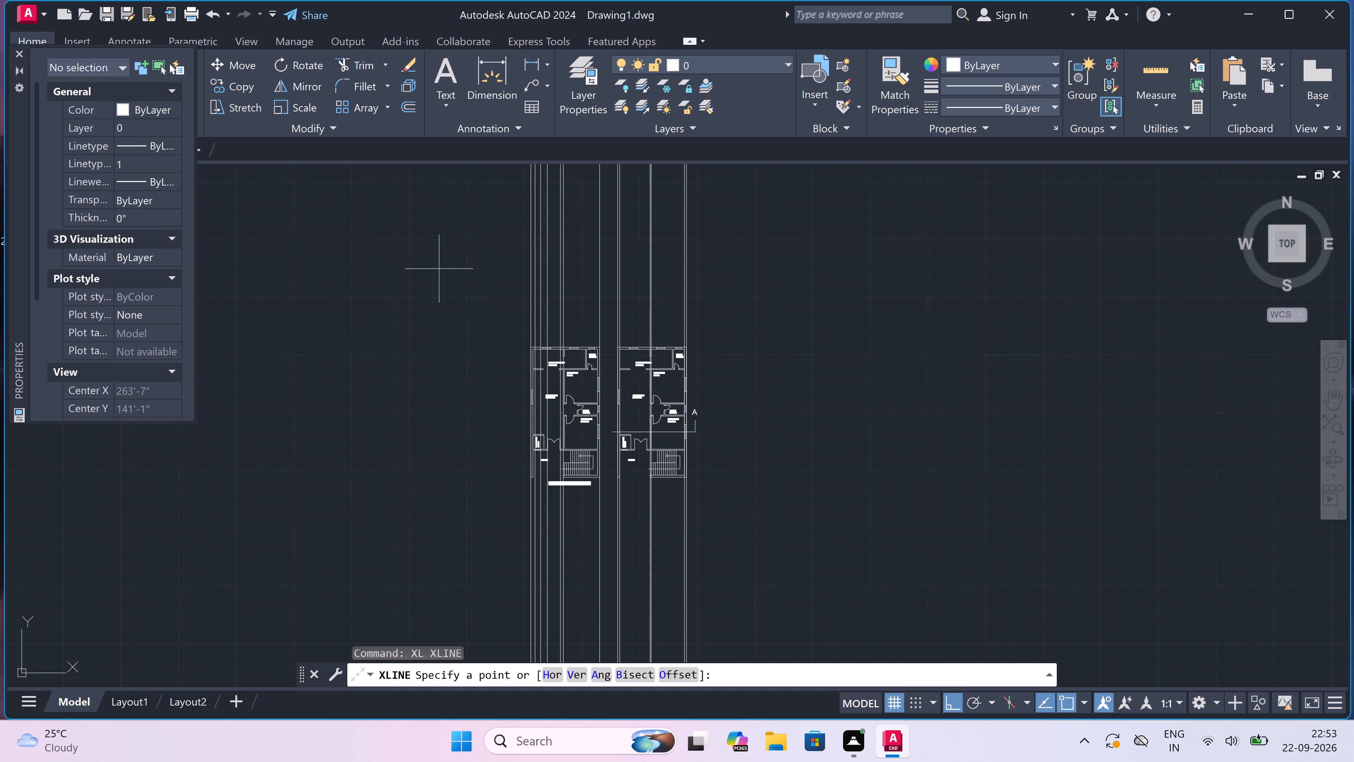
{"action": "left_click", "coordinate": [496, 326]}
{"action": "scroll", "coordinate": [618, 304], "scroll_direction": "up", "scroll_amount": 3}
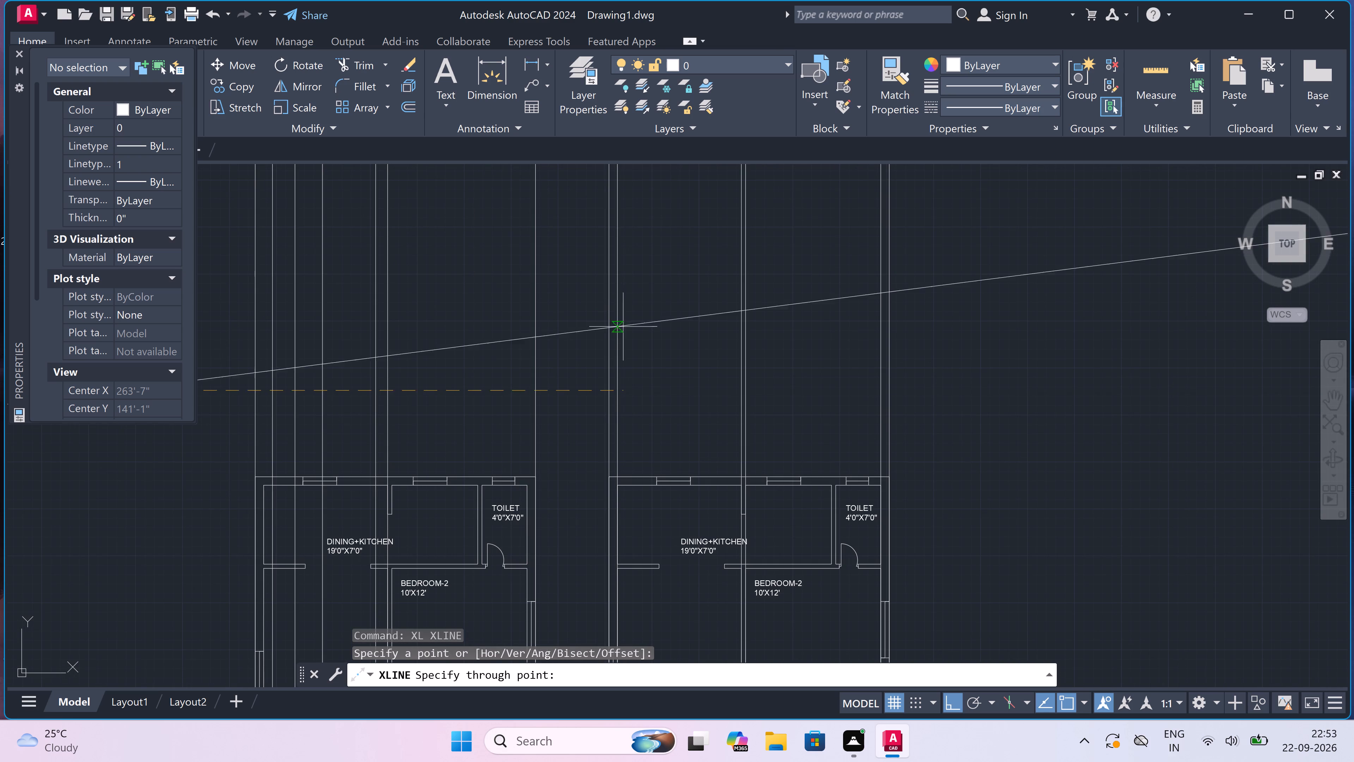
{"action": "left_click", "coordinate": [634, 416]}
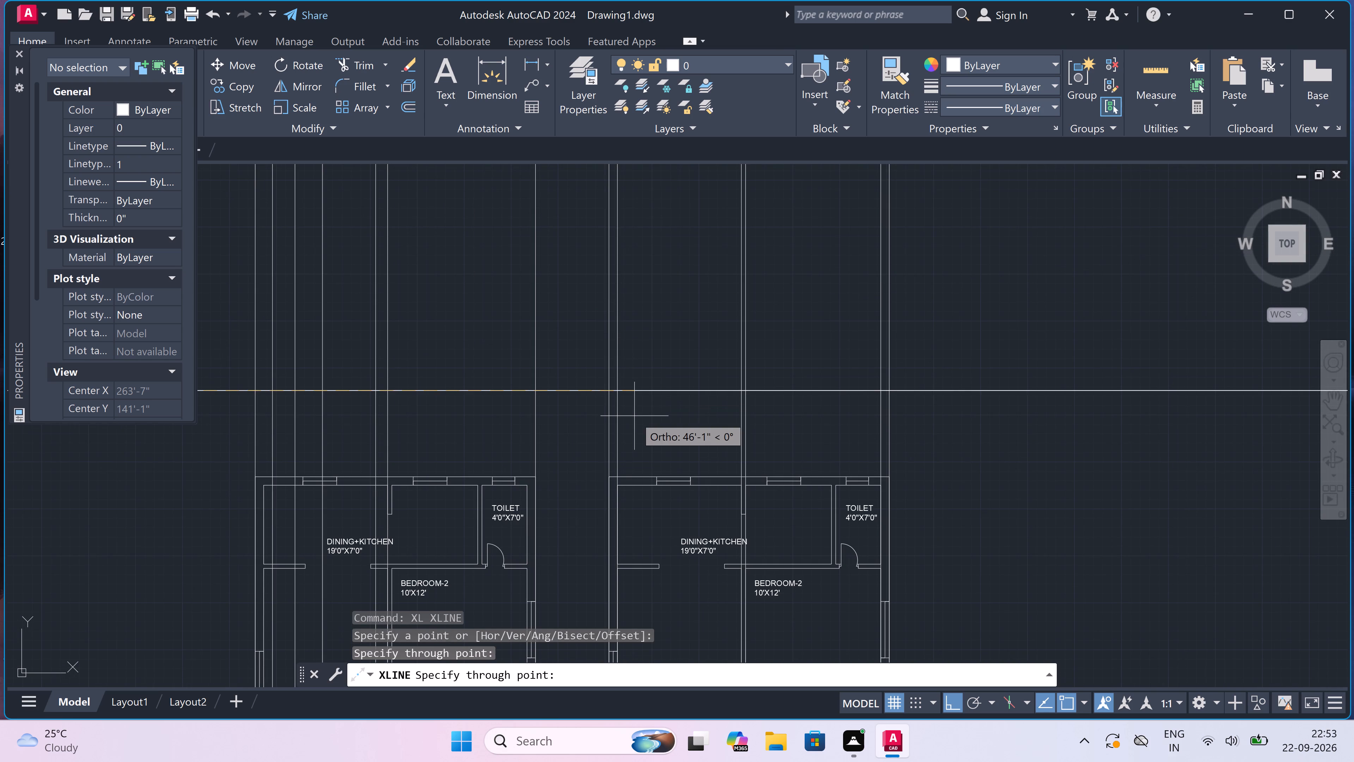
{"action": "key", "text": "Escape"}
Offset the horizontal construction line above the two plans 1'6" upward.
{"action": "scroll", "coordinate": [636, 402], "scroll_direction": "down", "scroll_amount": 4}
{"action": "scroll", "coordinate": [584, 403], "scroll_direction": "up", "scroll_amount": 2}
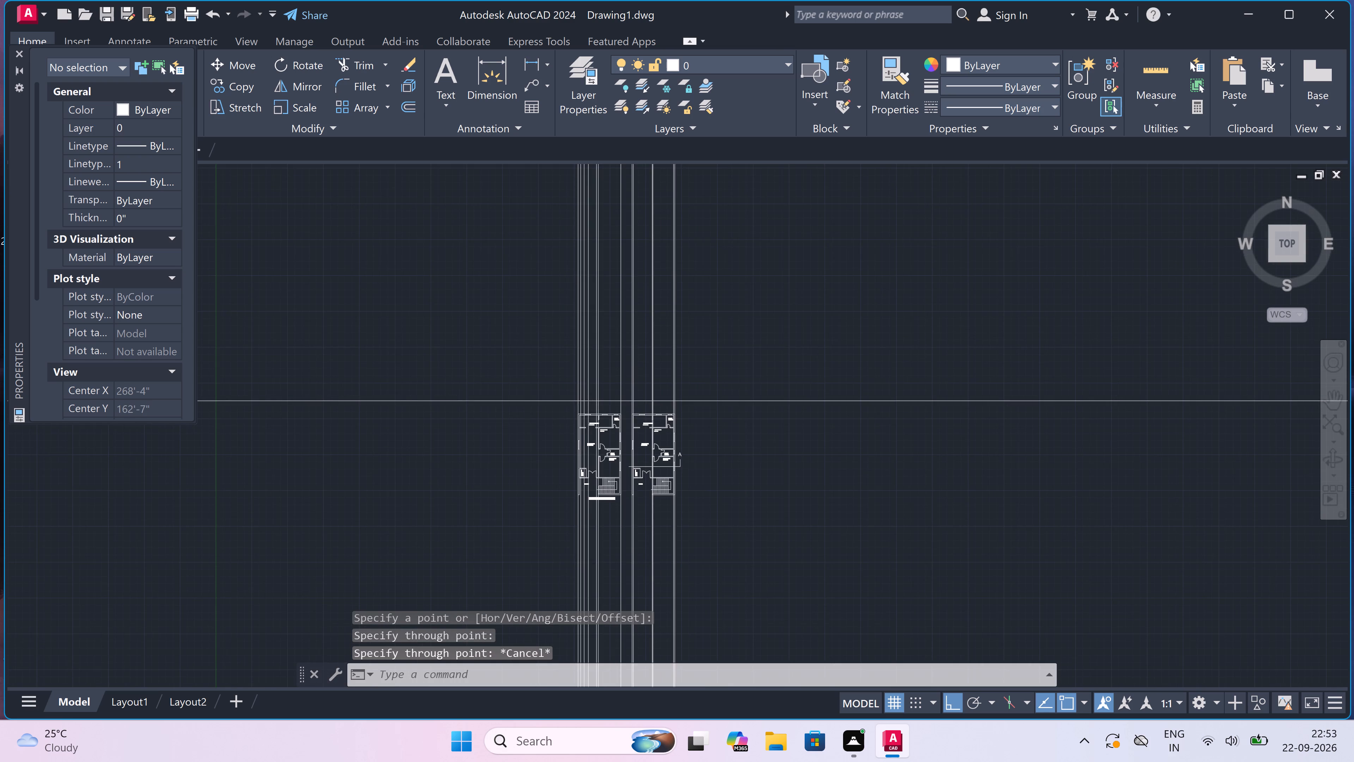
{"action": "scroll", "coordinate": [584, 403], "scroll_direction": "up", "scroll_amount": 2}
{"action": "scroll", "coordinate": [619, 395], "scroll_direction": "up", "scroll_amount": 2}
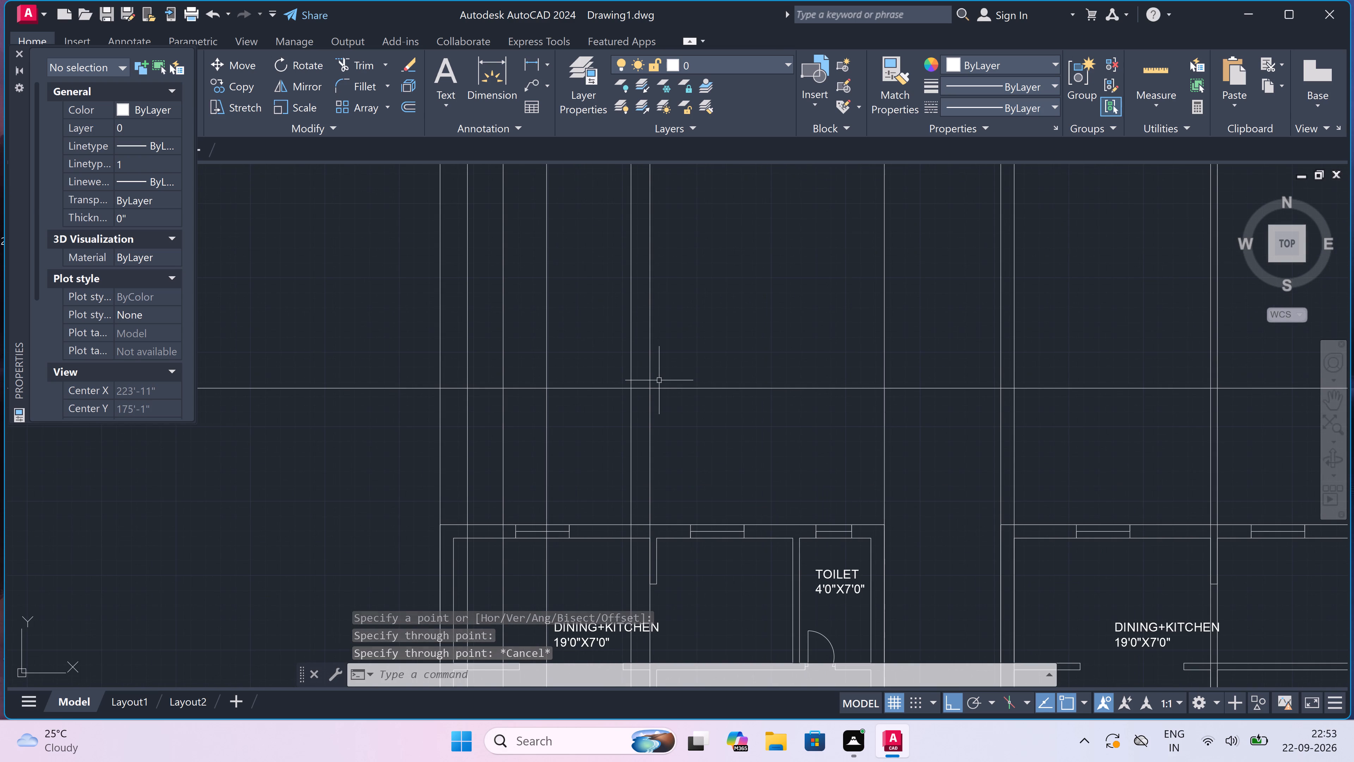
{"action": "key", "text": "o"}
{"action": "key", "text": "space"}
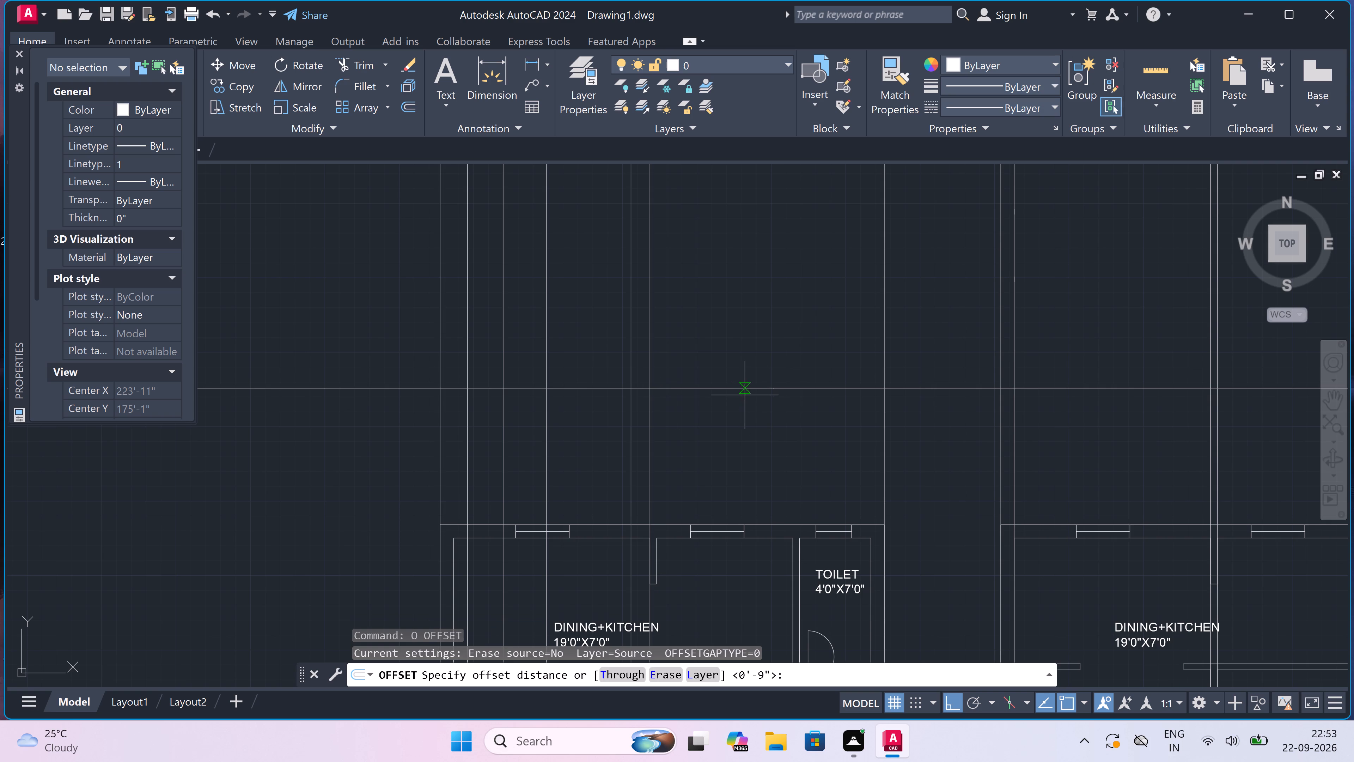
{"action": "left_click_drag", "start_coordinate": [747, 388], "coordinate": [748, 380]}
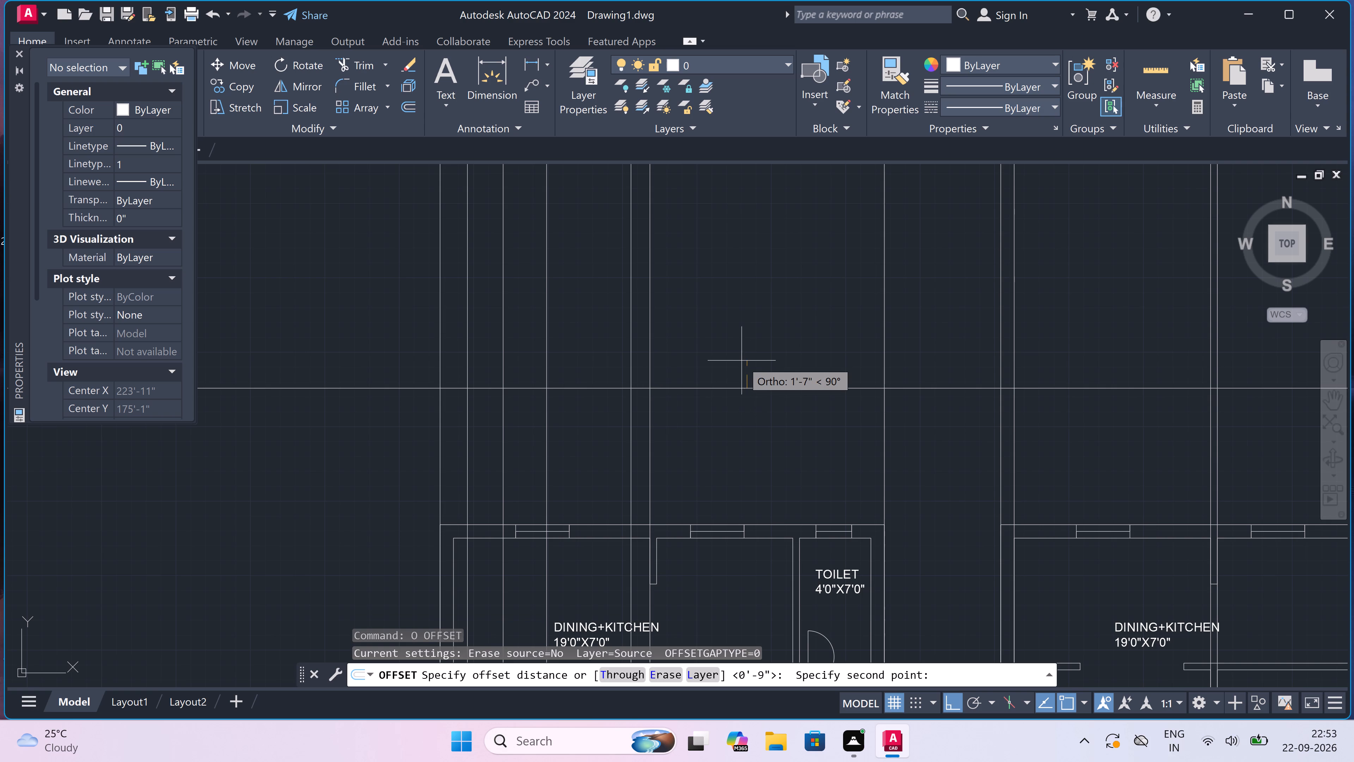
{"action": "type", "text": "1'6\""}
{"action": "key", "text": "space"}
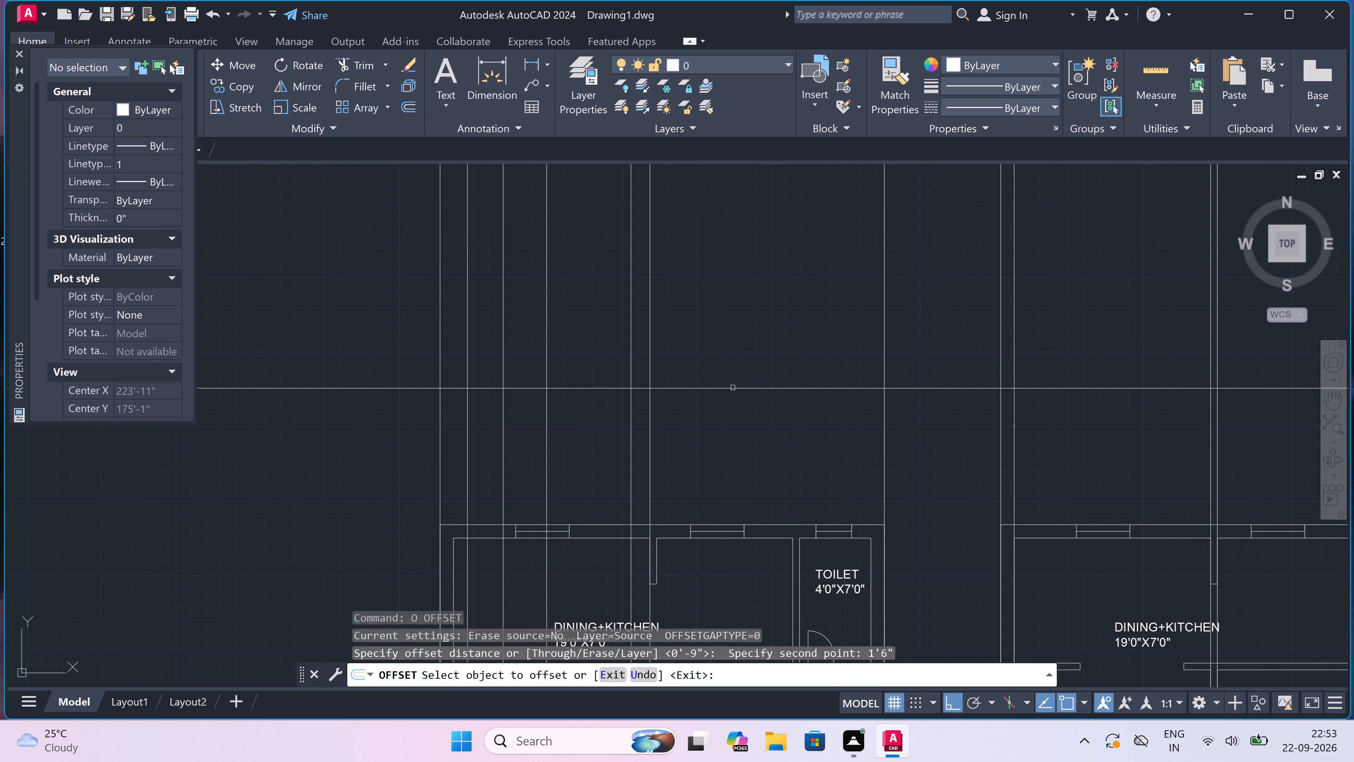
{"action": "left_click_drag", "start_coordinate": [733, 388], "coordinate": [734, 381]}
{"action": "left_click", "coordinate": [734, 373]}
{"action": "key", "text": "Escape"}
Offset the upper of the two horizontal construction lines 3' upward.
{"action": "key", "text": "space"}
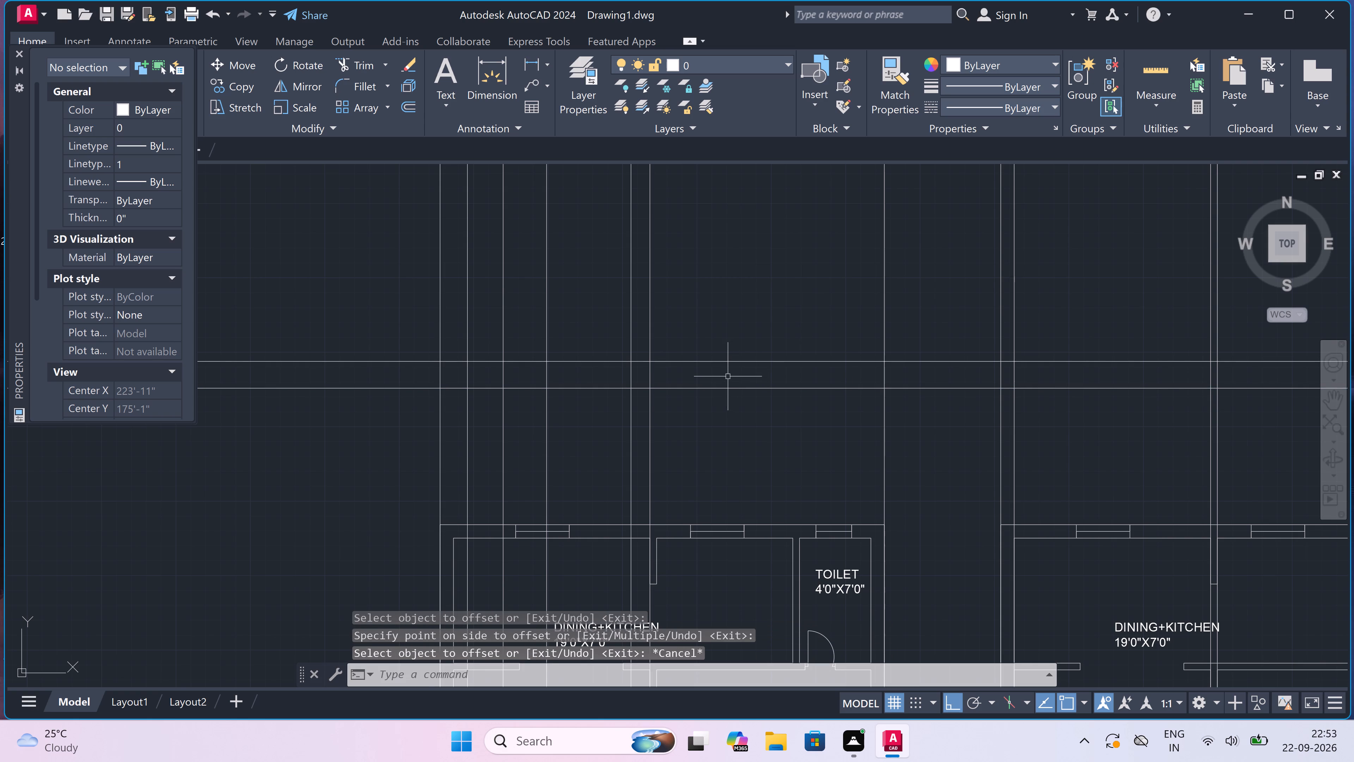
{"action": "left_click_drag", "start_coordinate": [706, 369], "coordinate": [708, 340]}
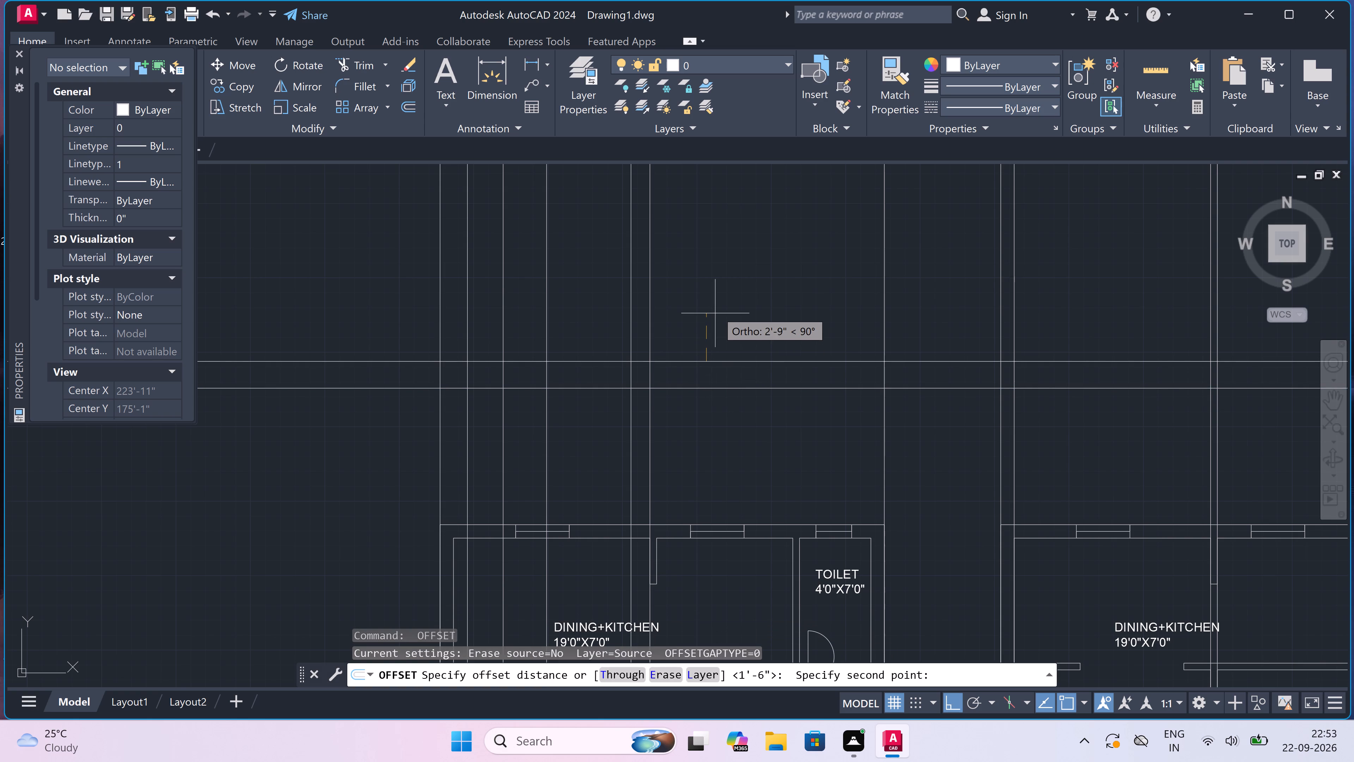
{"action": "type", "text": "3'"}
{"action": "key", "text": "space"}
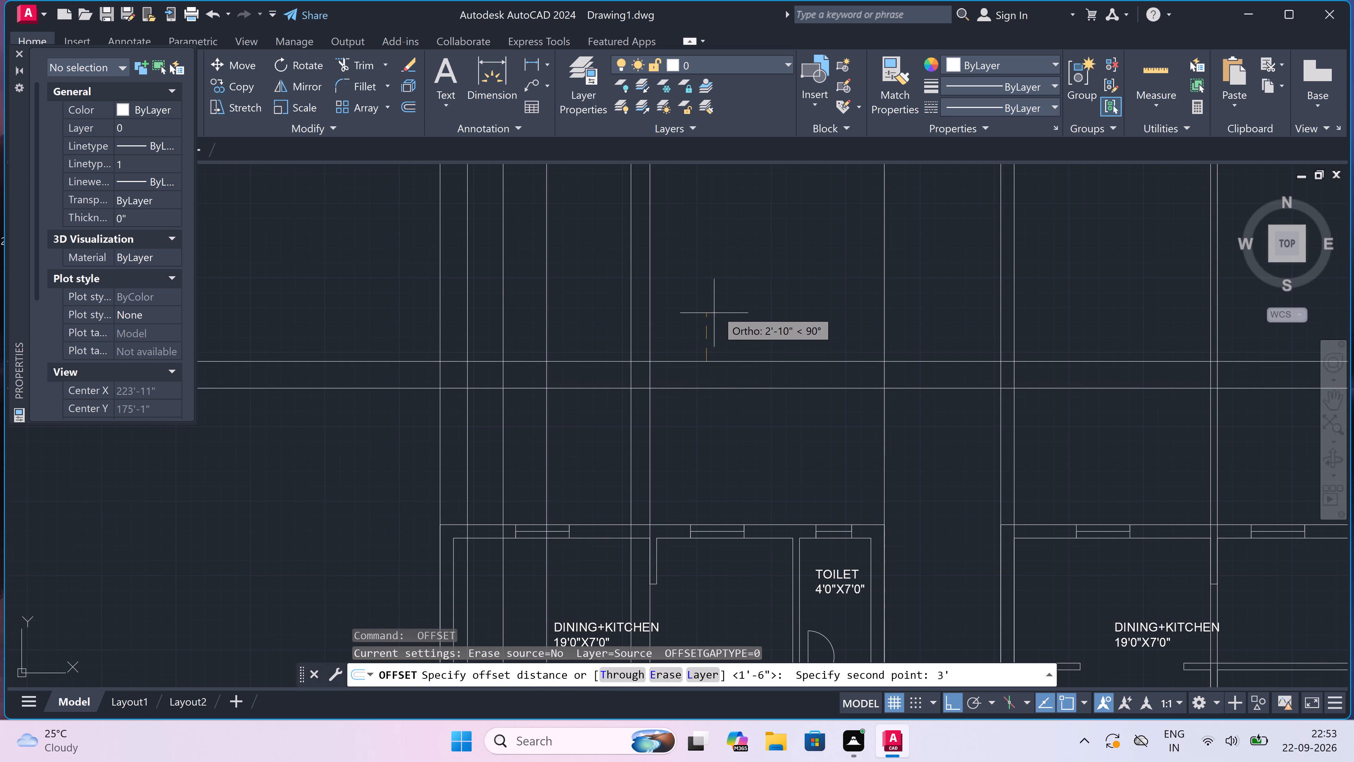
{"action": "left_click_drag", "start_coordinate": [702, 362], "coordinate": [702, 355]}
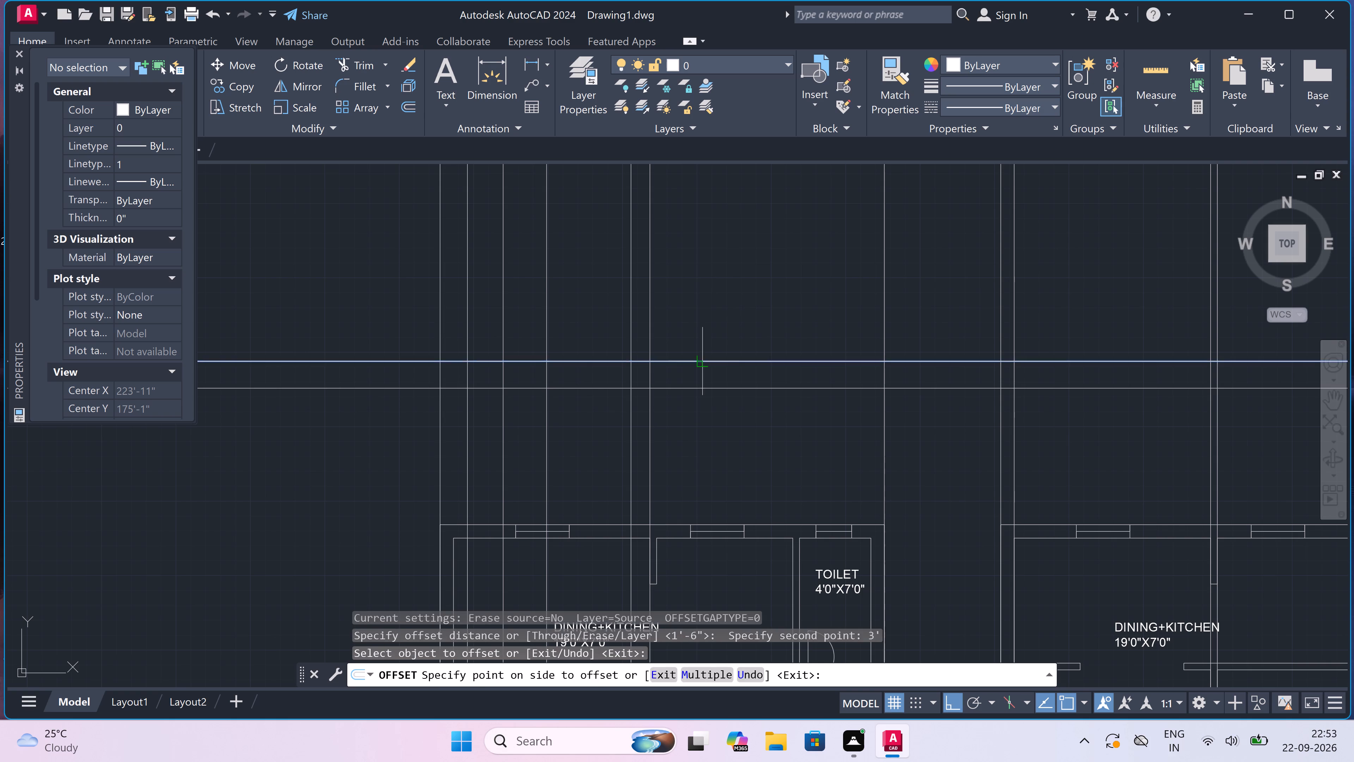
{"action": "double_click", "coordinate": [705, 332]}
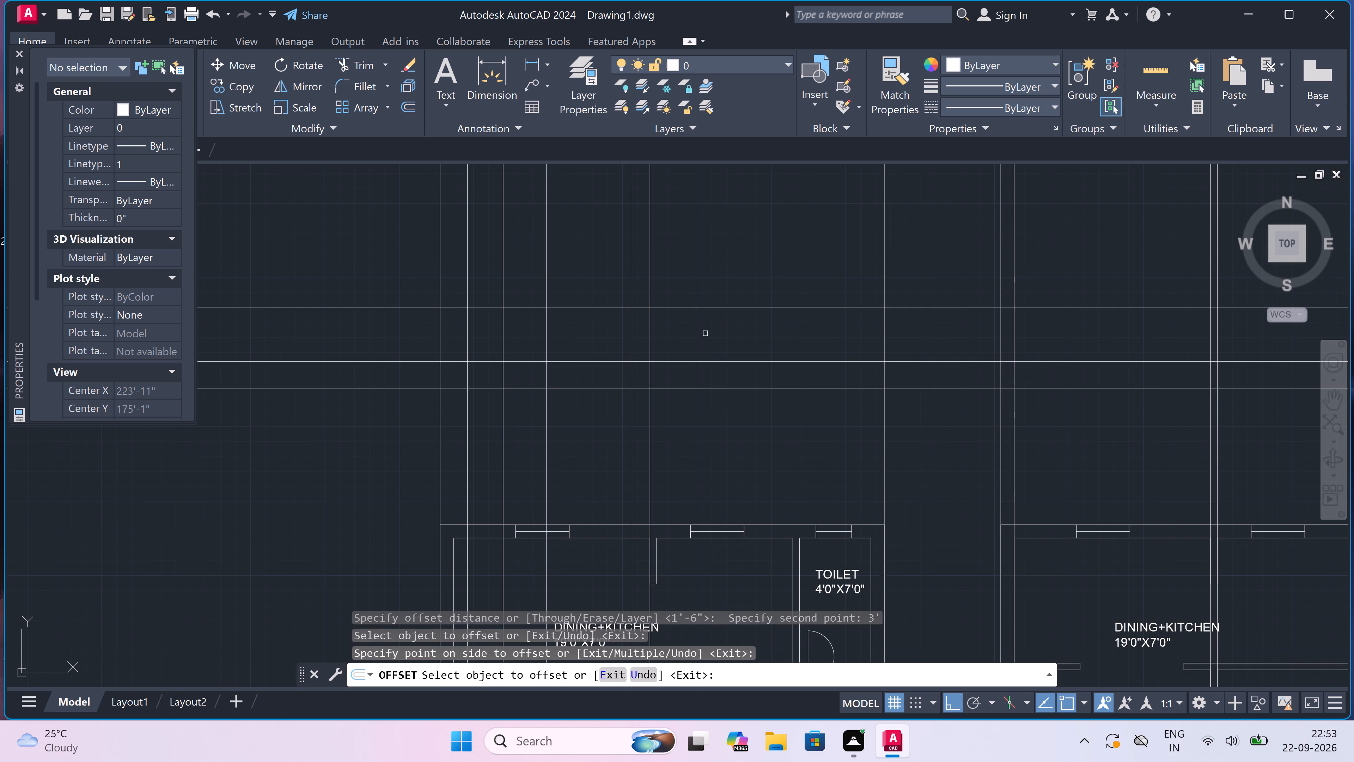
{"action": "key", "text": "Escape"}
Offset the topmost horizontal construction line 4' upward.
{"action": "key", "text": "space"}
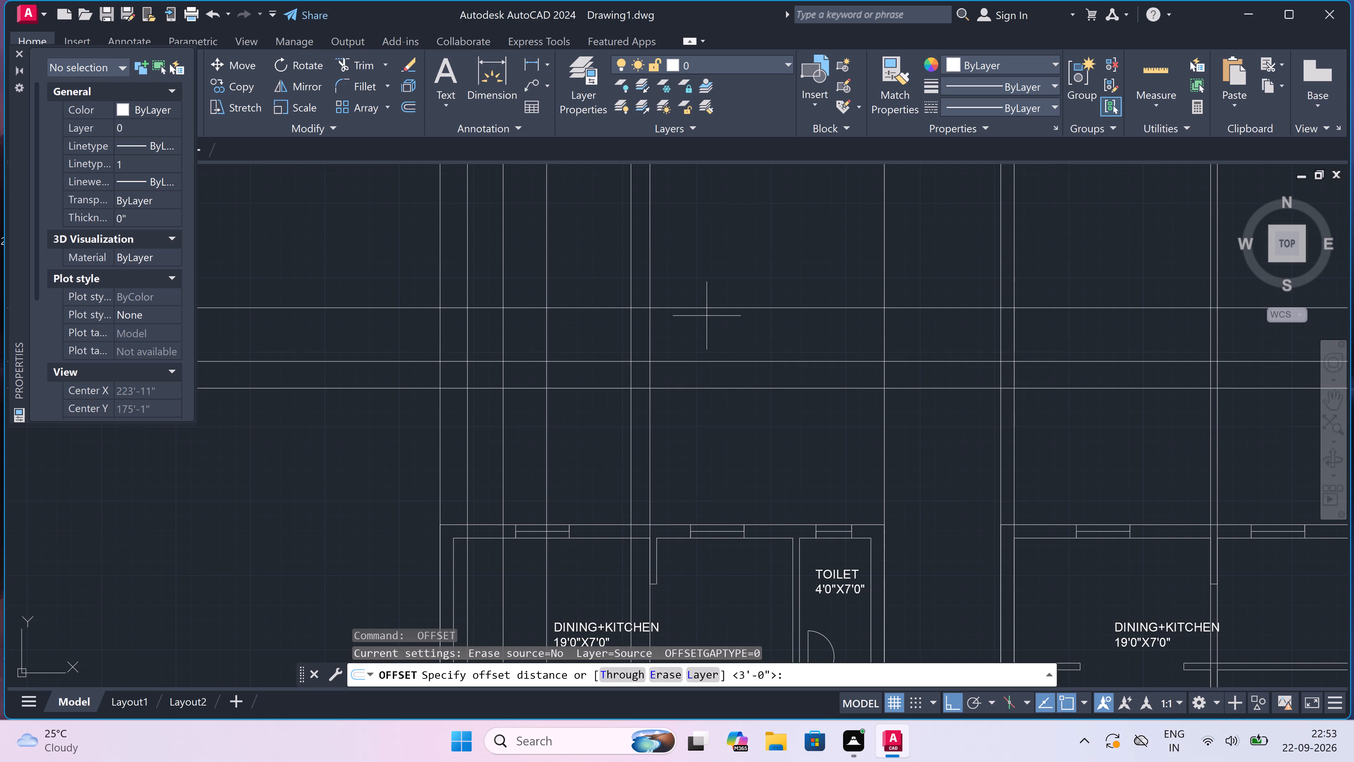
{"action": "left_click", "coordinate": [707, 310]}
{"action": "type", "text": "4'"}
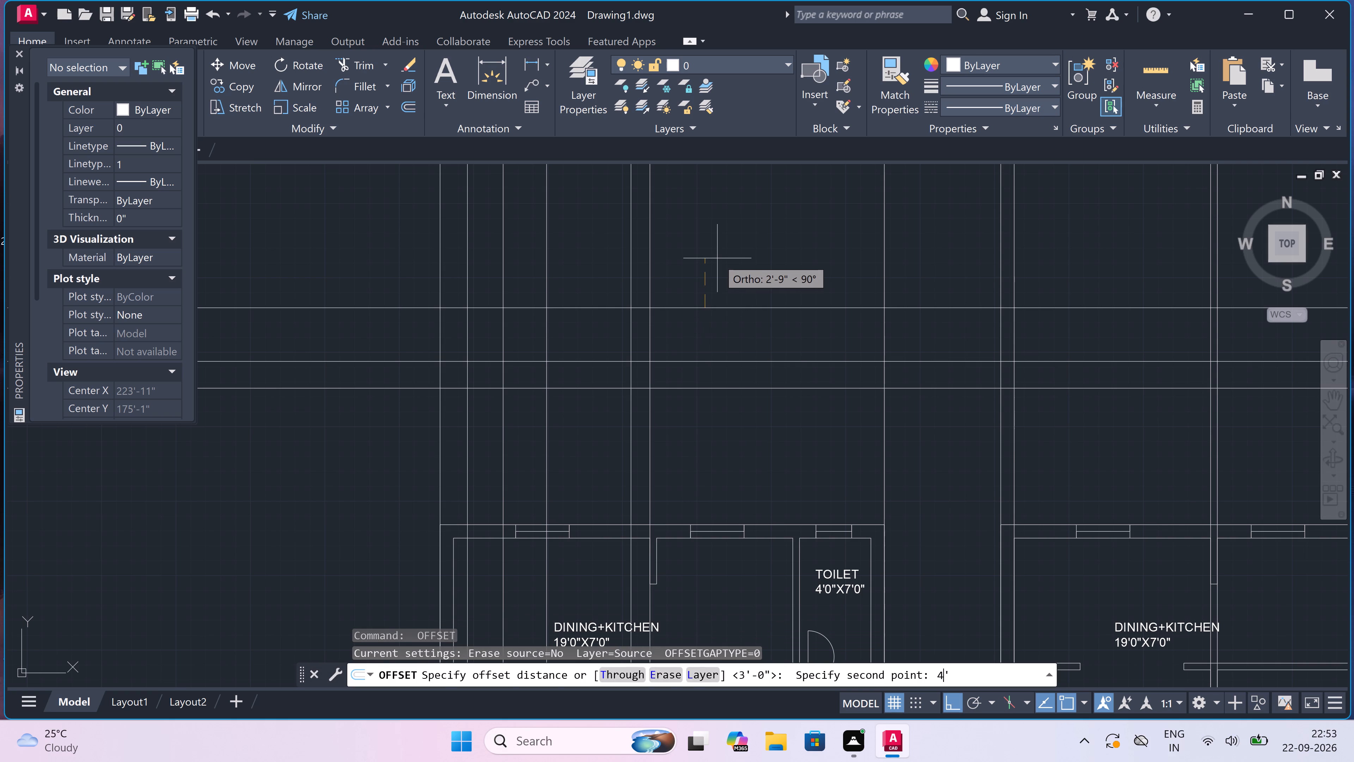
{"action": "key", "text": "space"}
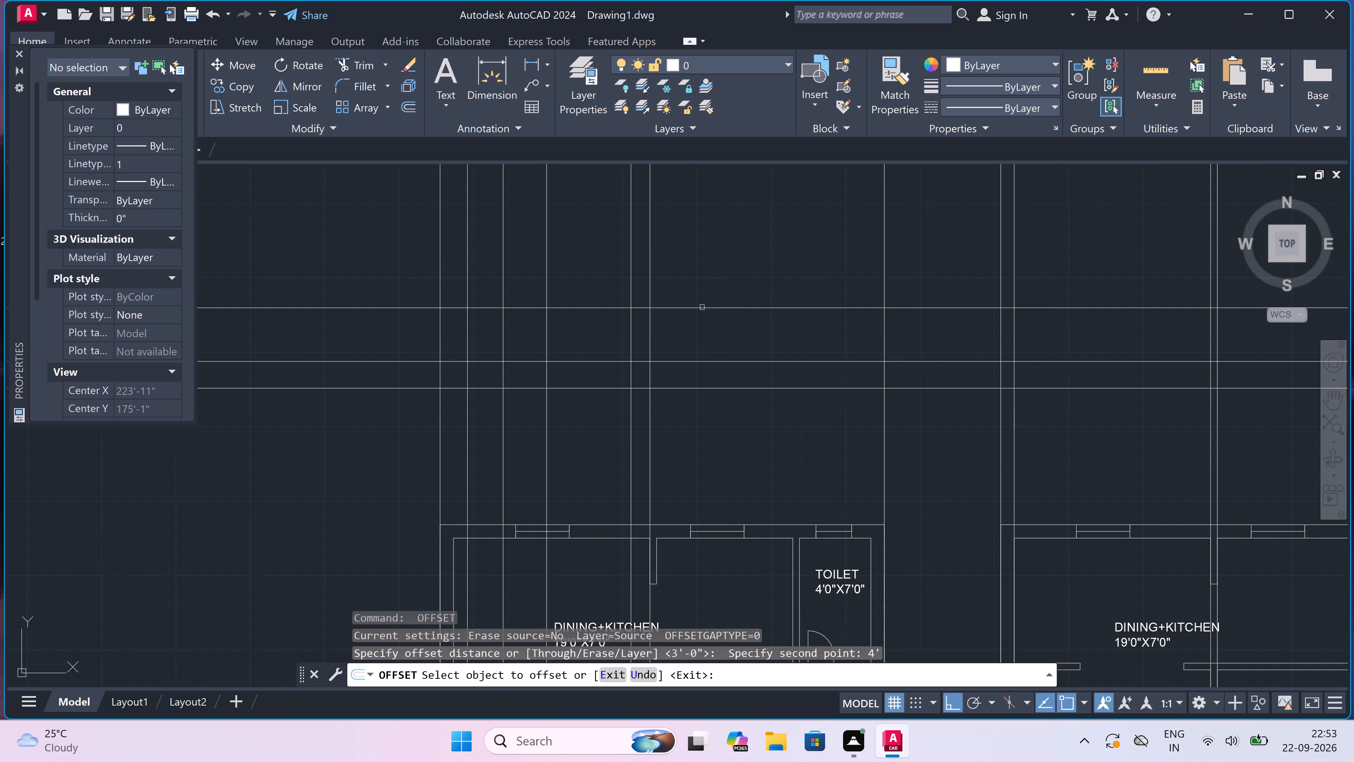
{"action": "left_click_drag", "start_coordinate": [702, 307], "coordinate": [702, 303]}
{"action": "left_click", "coordinate": [705, 270]}
{"action": "scroll", "coordinate": [705, 270], "scroll_direction": "down", "scroll_amount": 3}
{"action": "scroll", "coordinate": [710, 255], "scroll_direction": "up", "scroll_amount": 2}
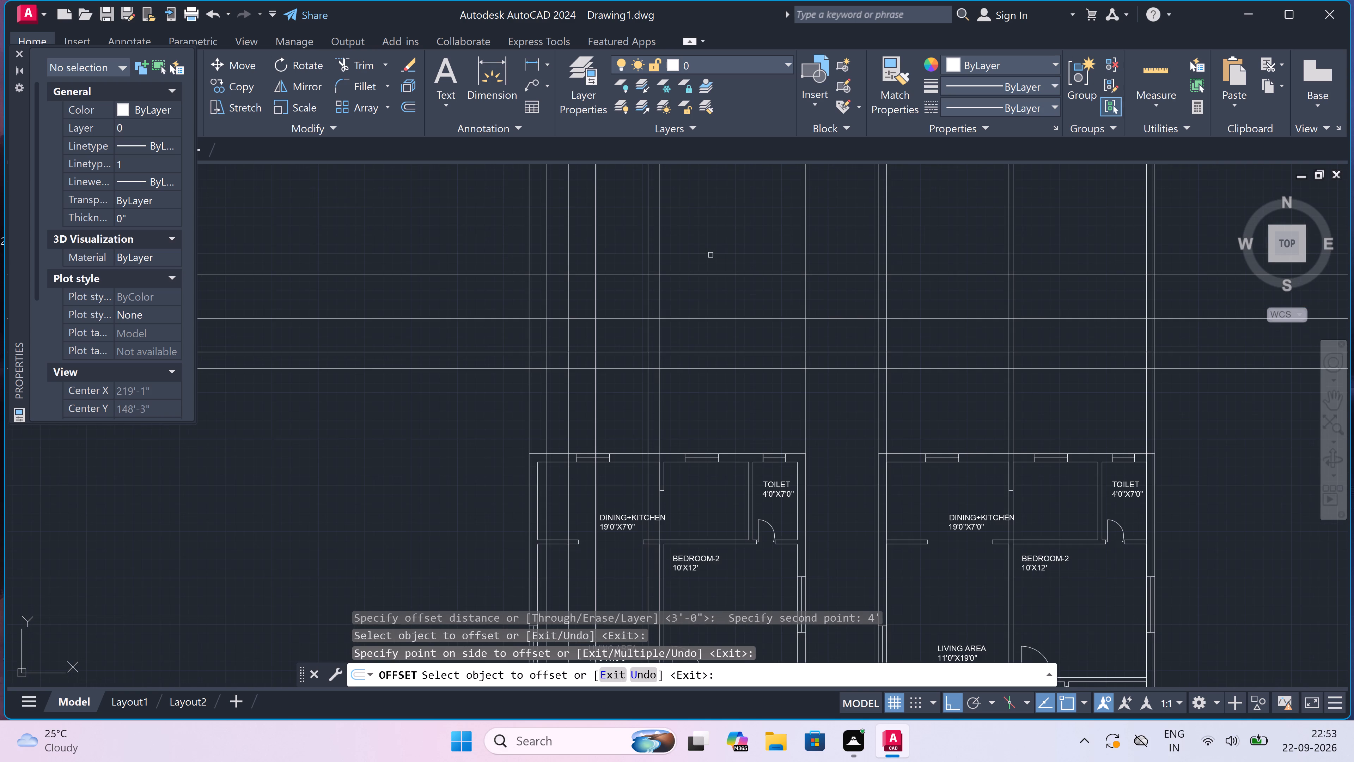
{"action": "key", "text": "Escape"}
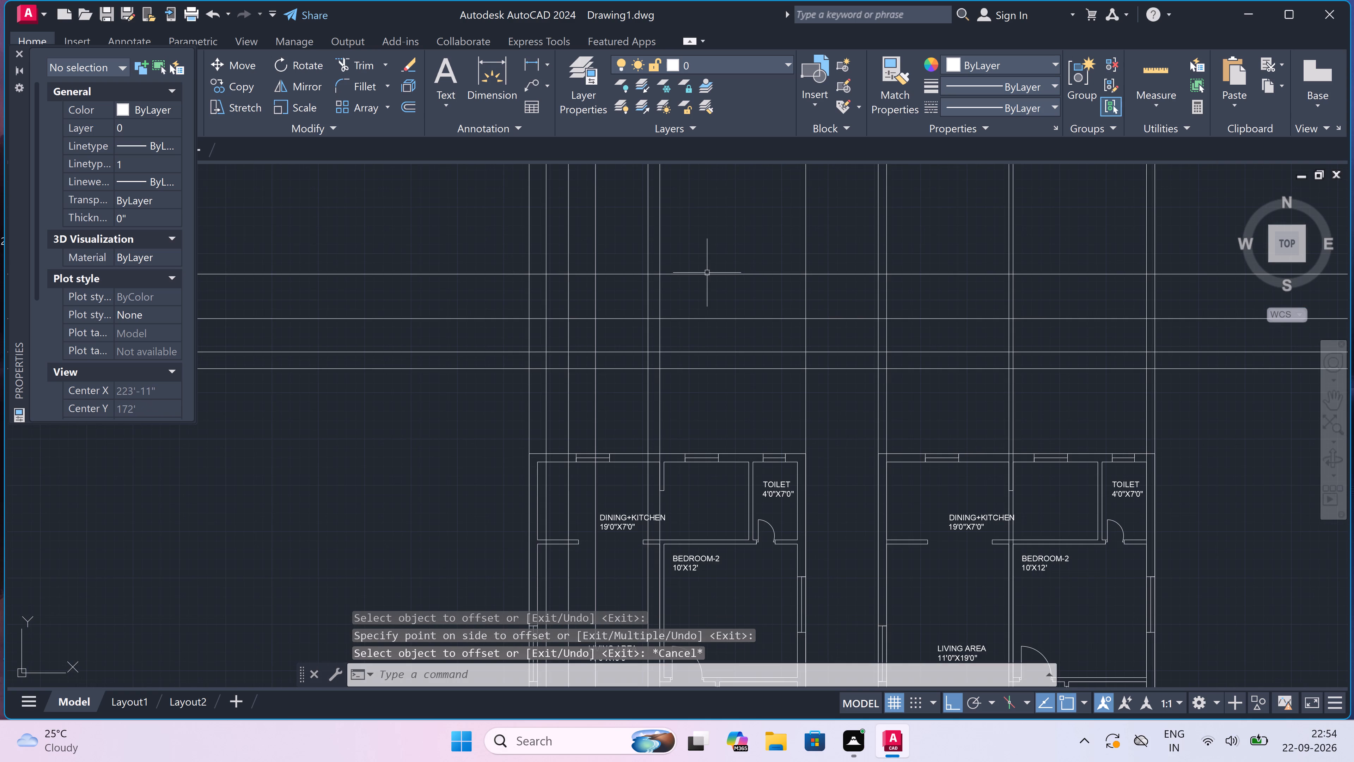
Offset the current topmost horizontal level line another 3' upward.
{"action": "key", "text": "space"}
{"action": "left_click", "coordinate": [705, 277]}
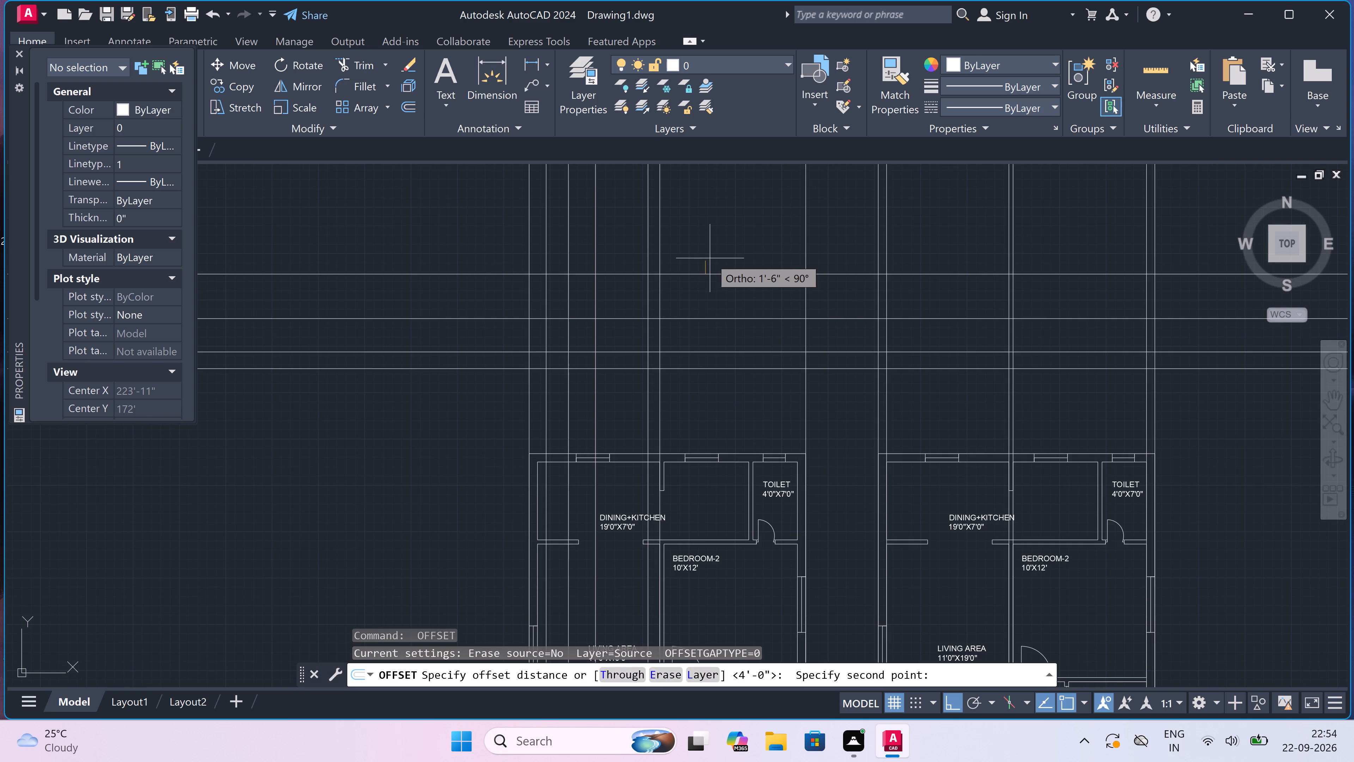
{"action": "type", "text": "3'"}
{"action": "key", "text": "space"}
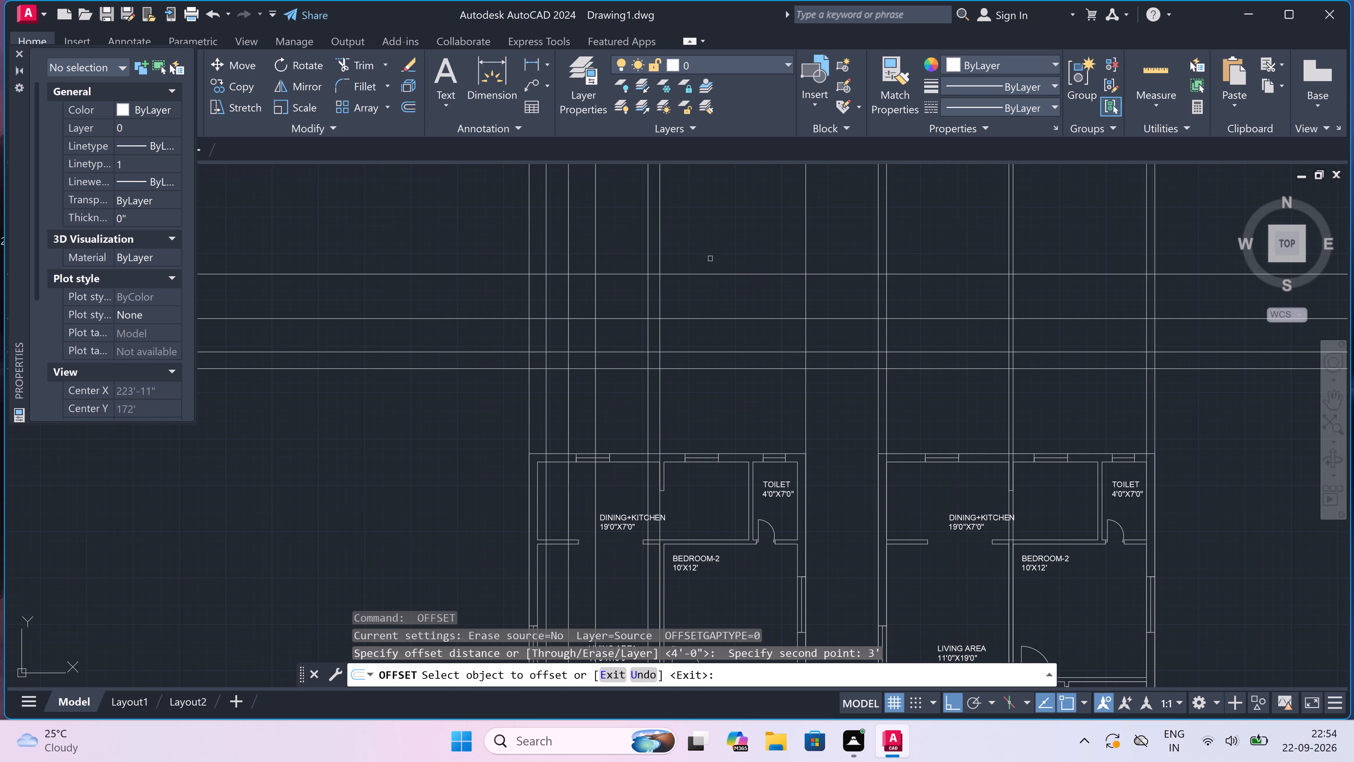
{"action": "left_click_drag", "start_coordinate": [707, 276], "coordinate": [706, 268]}
{"action": "left_click", "coordinate": [713, 229]}
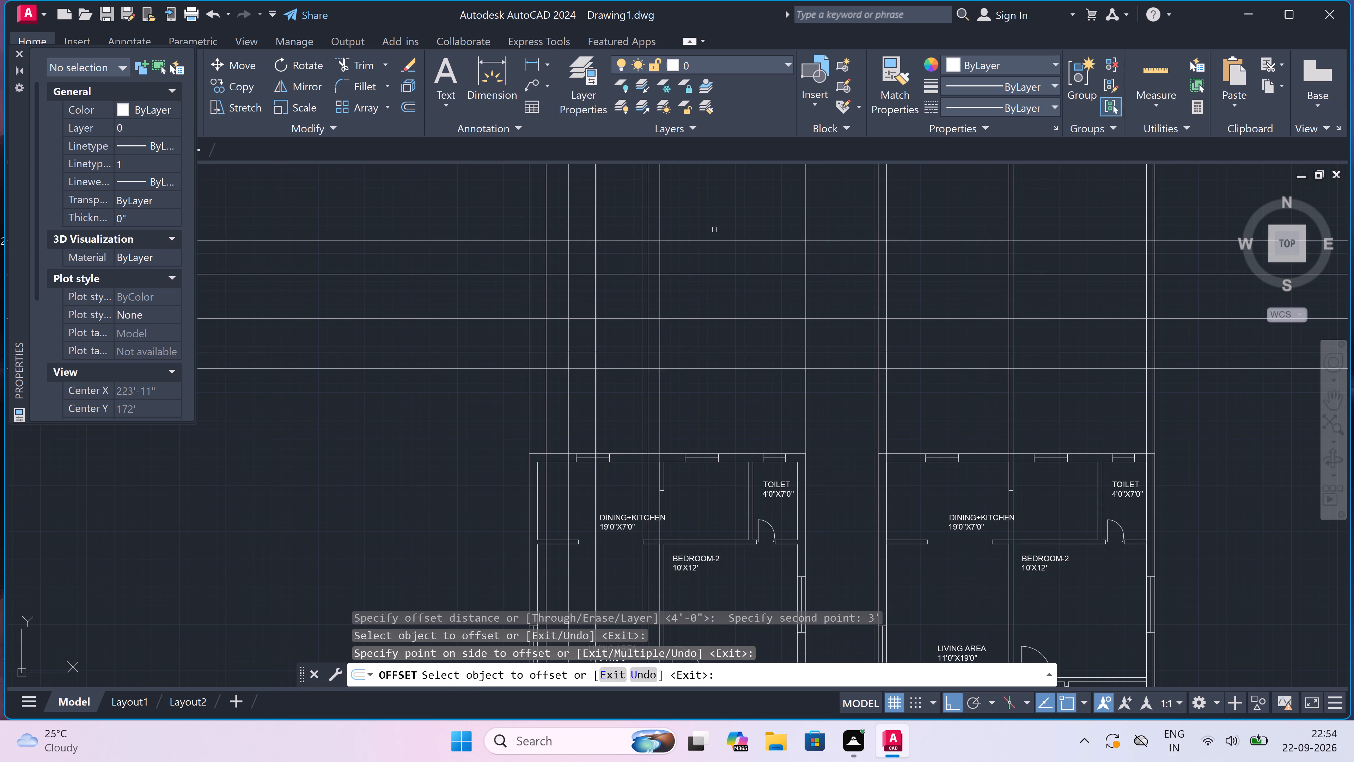
{"action": "key", "text": "Escape"}
Offset the topmost horizontal level line 6" upward to form a thin band.
{"action": "key", "text": "space"}
{"action": "left_click", "coordinate": [705, 241]}
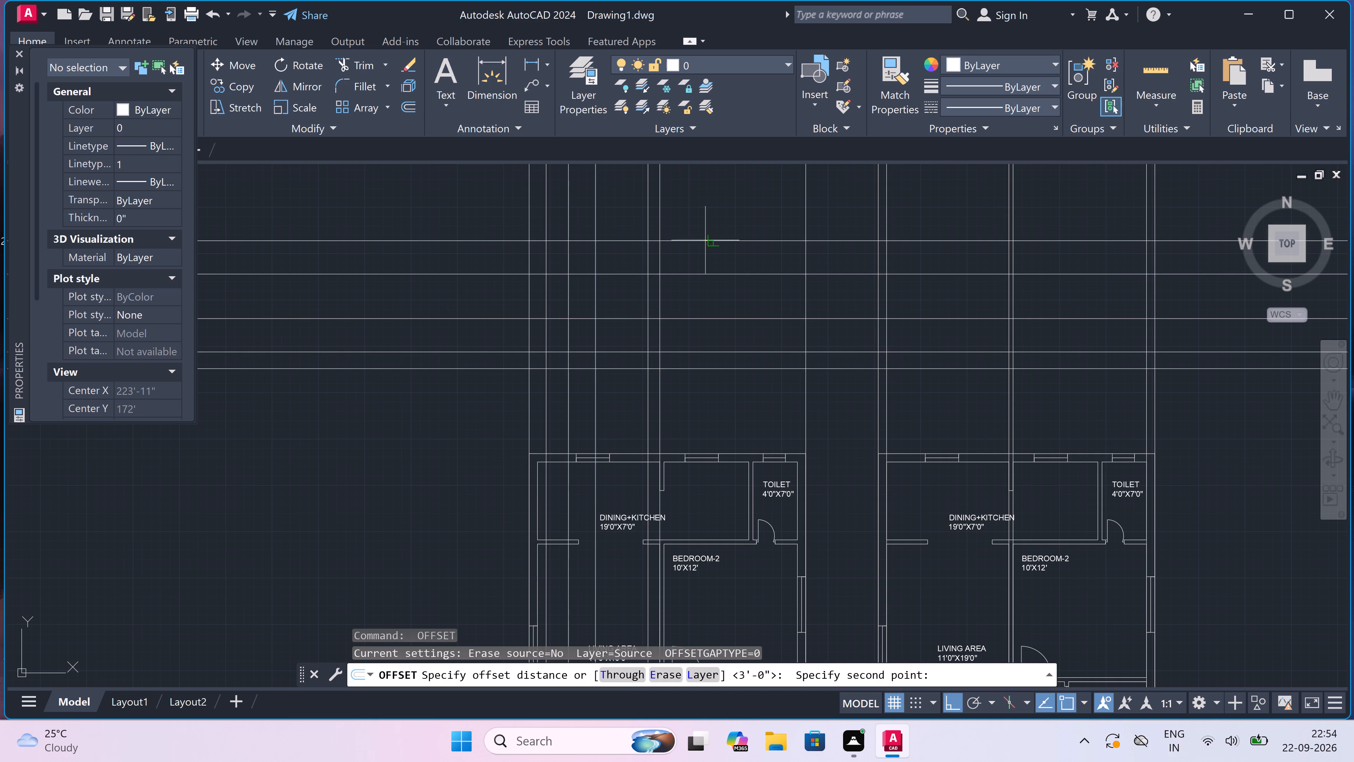
{"action": "type", "text": "6\""}
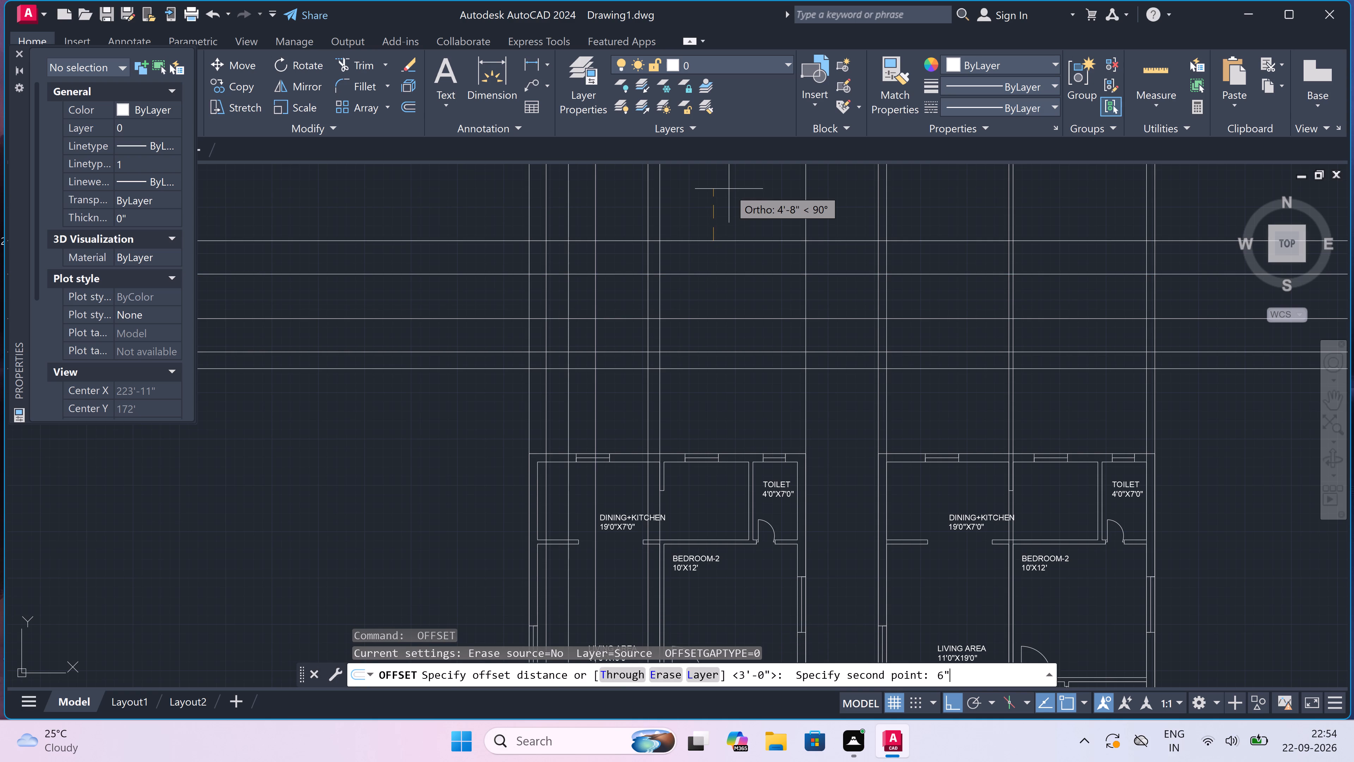
{"action": "key", "text": "space"}
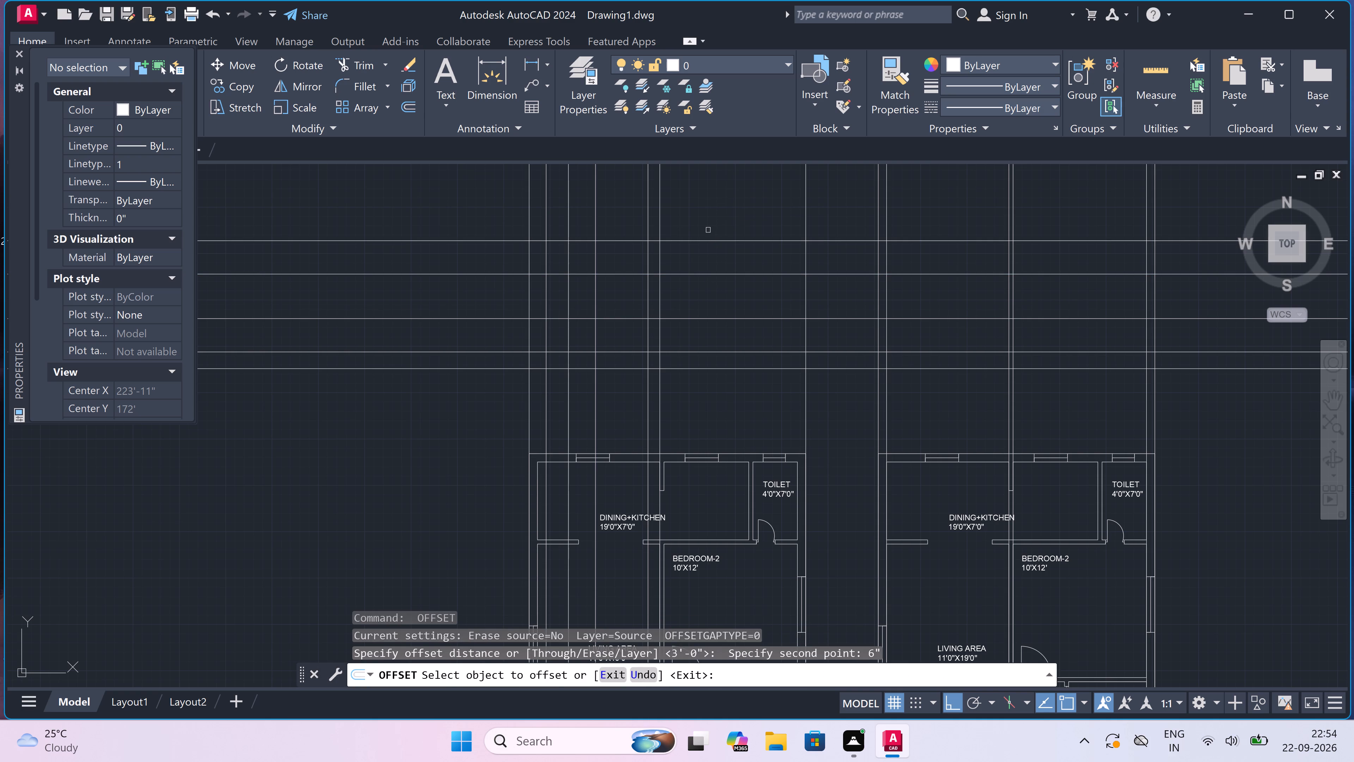
{"action": "left_click_drag", "start_coordinate": [703, 241], "coordinate": [703, 235]}
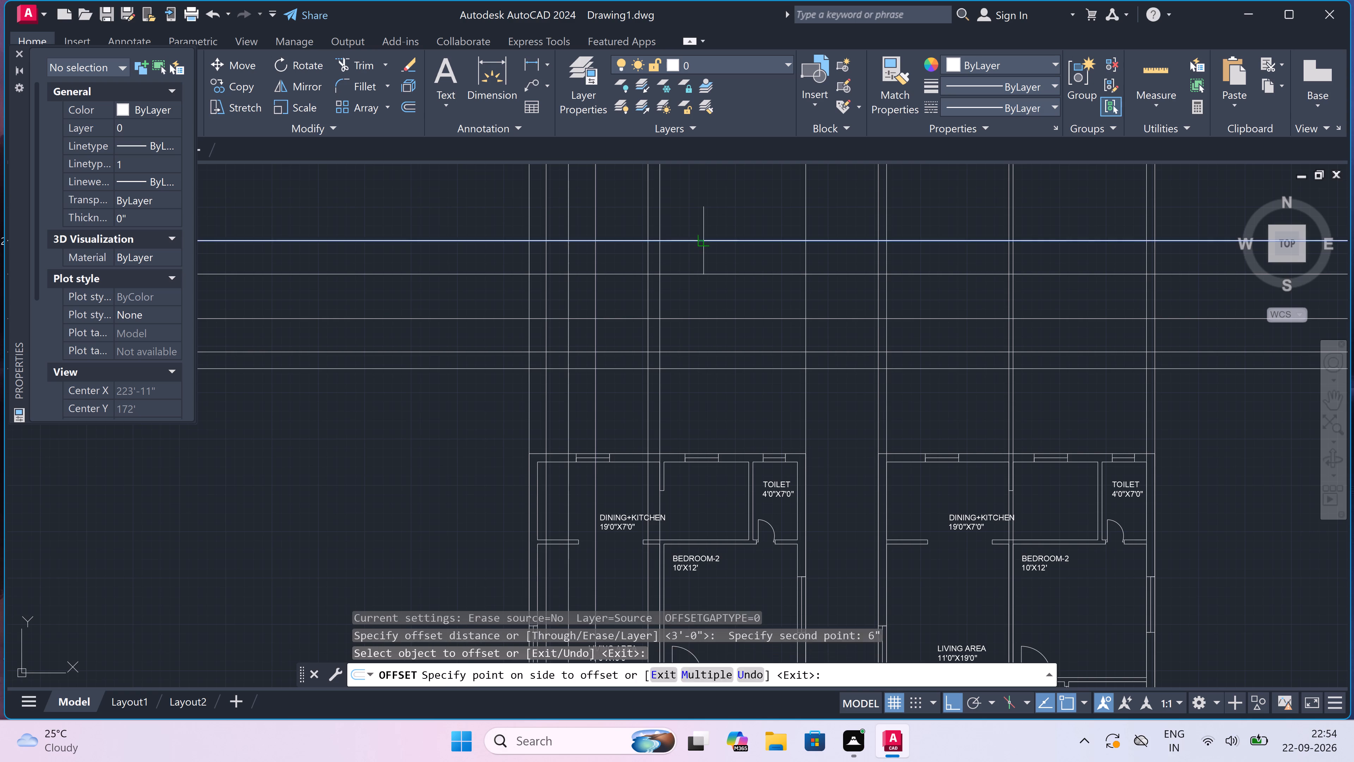
{"action": "left_click", "coordinate": [703, 227]}
{"action": "key", "text": "Escape"}
Offset the upper line of the 6" band 3'6" upward as the highest level line.
{"action": "key", "text": "space"}
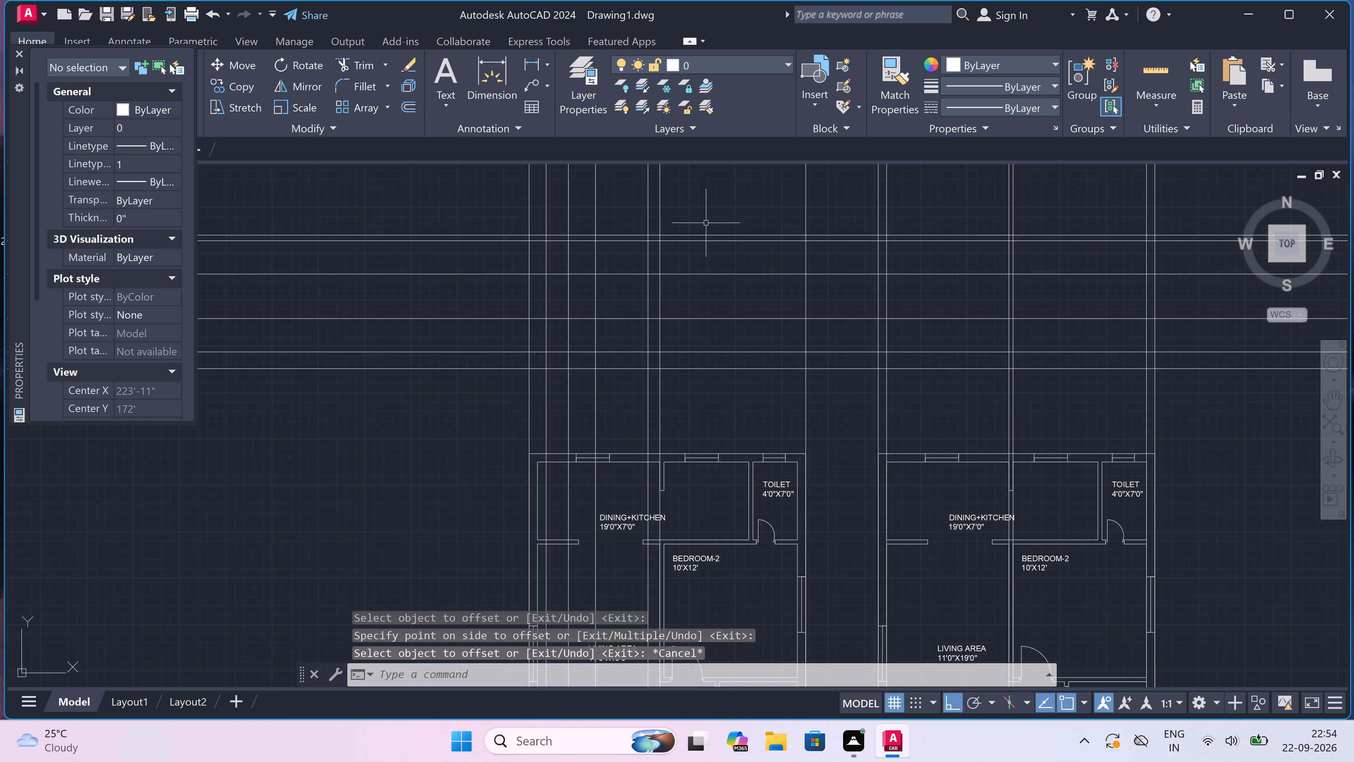
{"action": "scroll", "coordinate": [704, 228], "scroll_direction": "up", "scroll_amount": 2}
{"action": "left_click", "coordinate": [697, 242]}
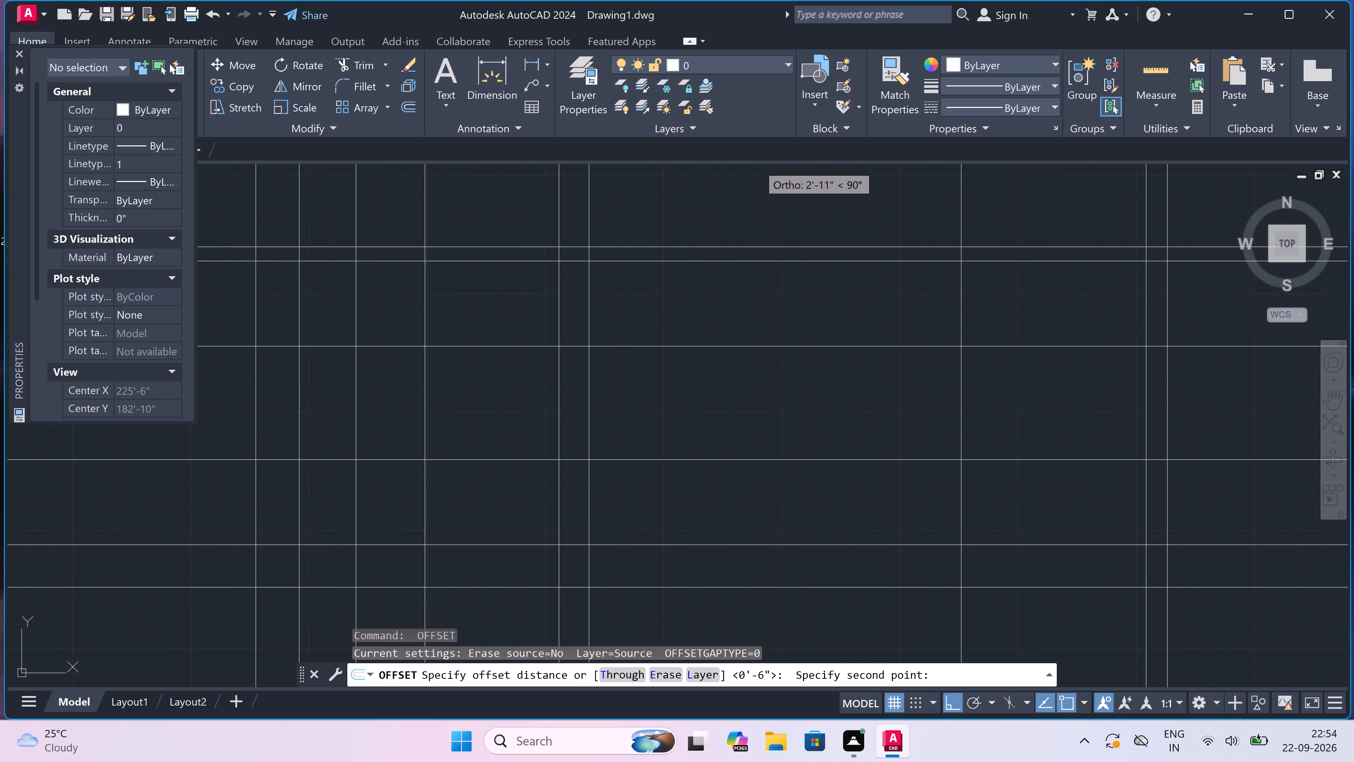
{"action": "type", "text": "3'"}
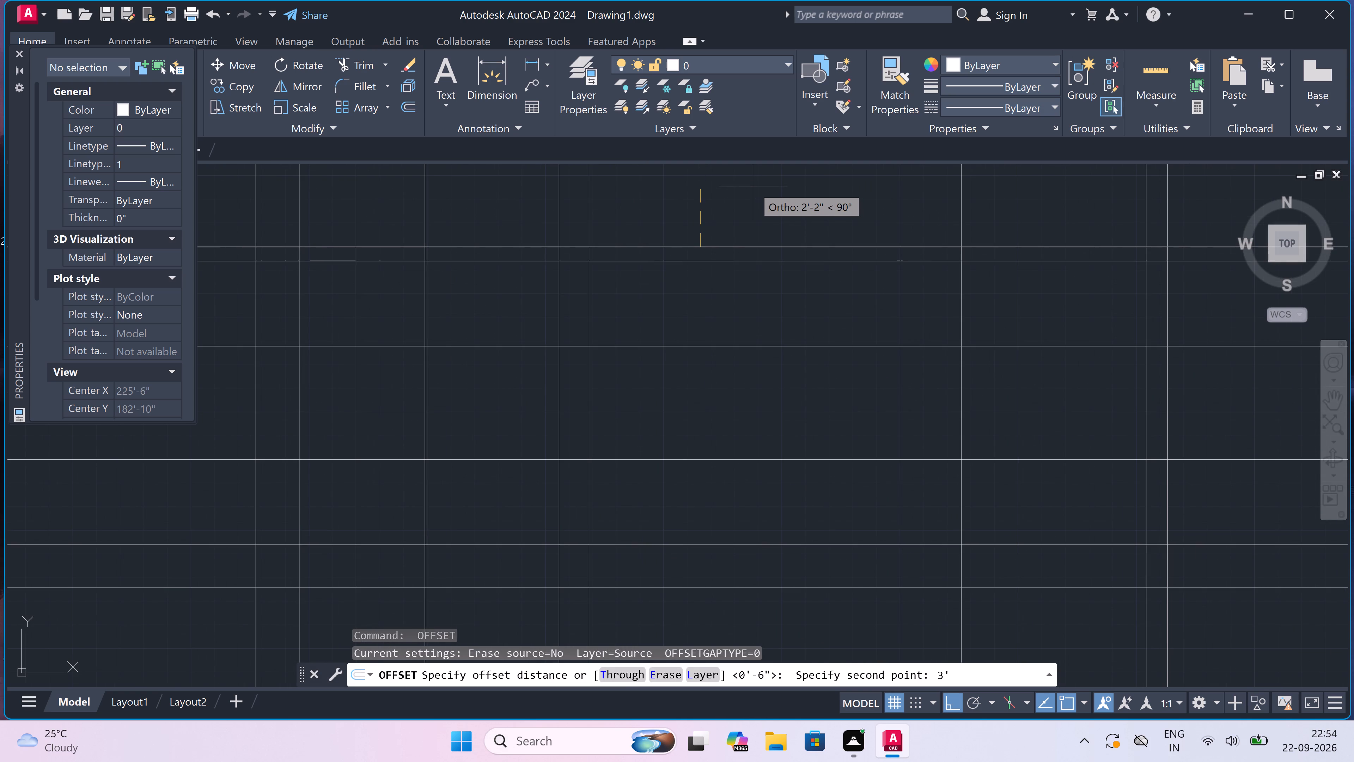
{"action": "type", "text": "6\""}
{"action": "key", "text": "space"}
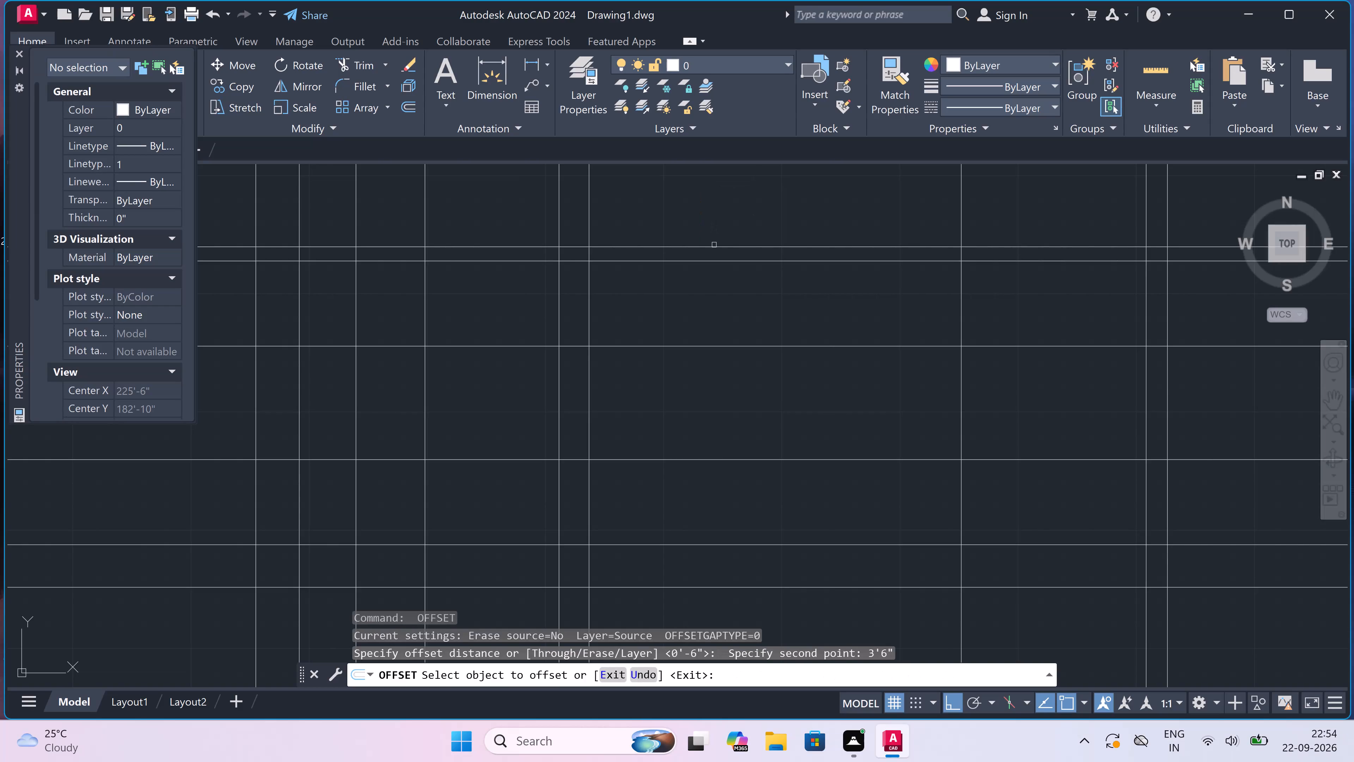
{"action": "left_click_drag", "start_coordinate": [713, 248], "coordinate": [713, 244]}
{"action": "left_click", "coordinate": [715, 235]}
{"action": "scroll", "coordinate": [715, 235], "scroll_direction": "down", "scroll_amount": 1}
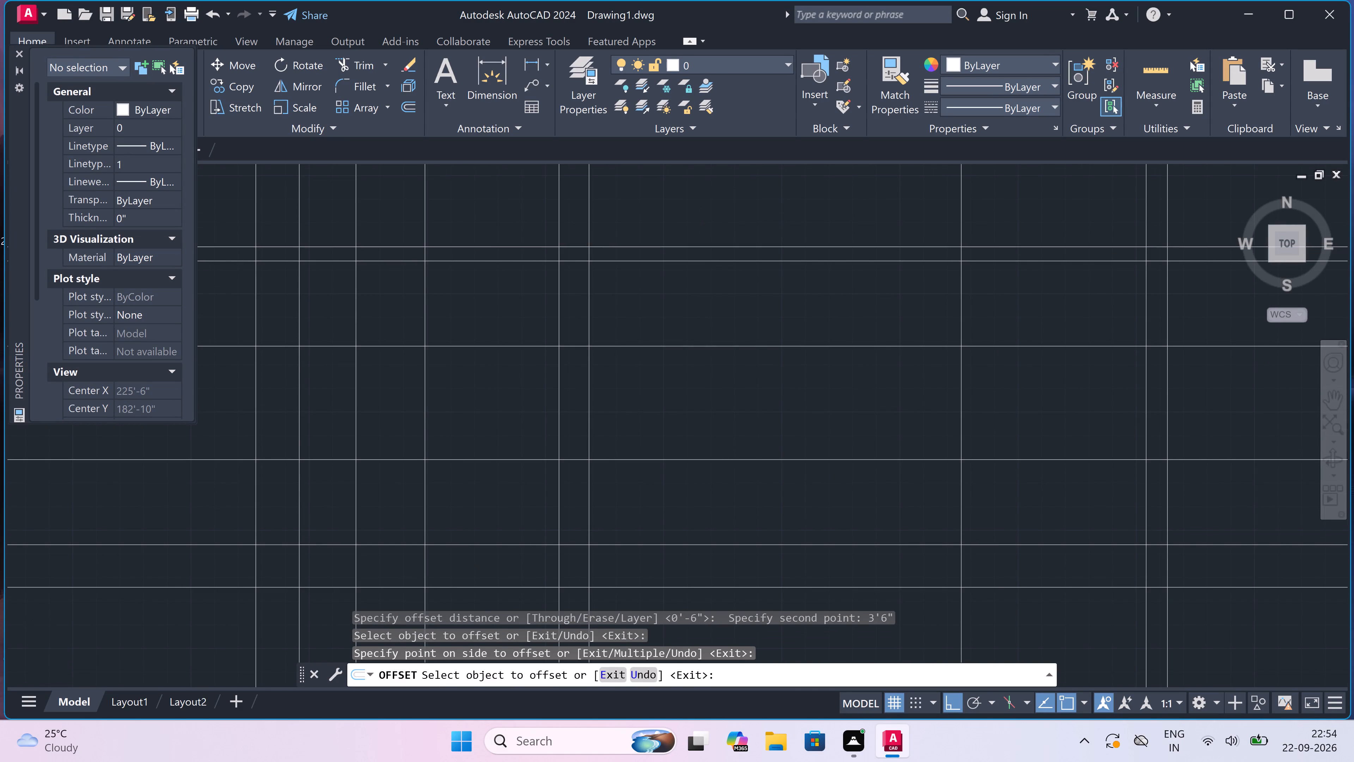
{"action": "scroll", "coordinate": [715, 235], "scroll_direction": "down", "scroll_amount": 4}
{"action": "scroll", "coordinate": [715, 234], "scroll_direction": "up", "scroll_amount": 2}
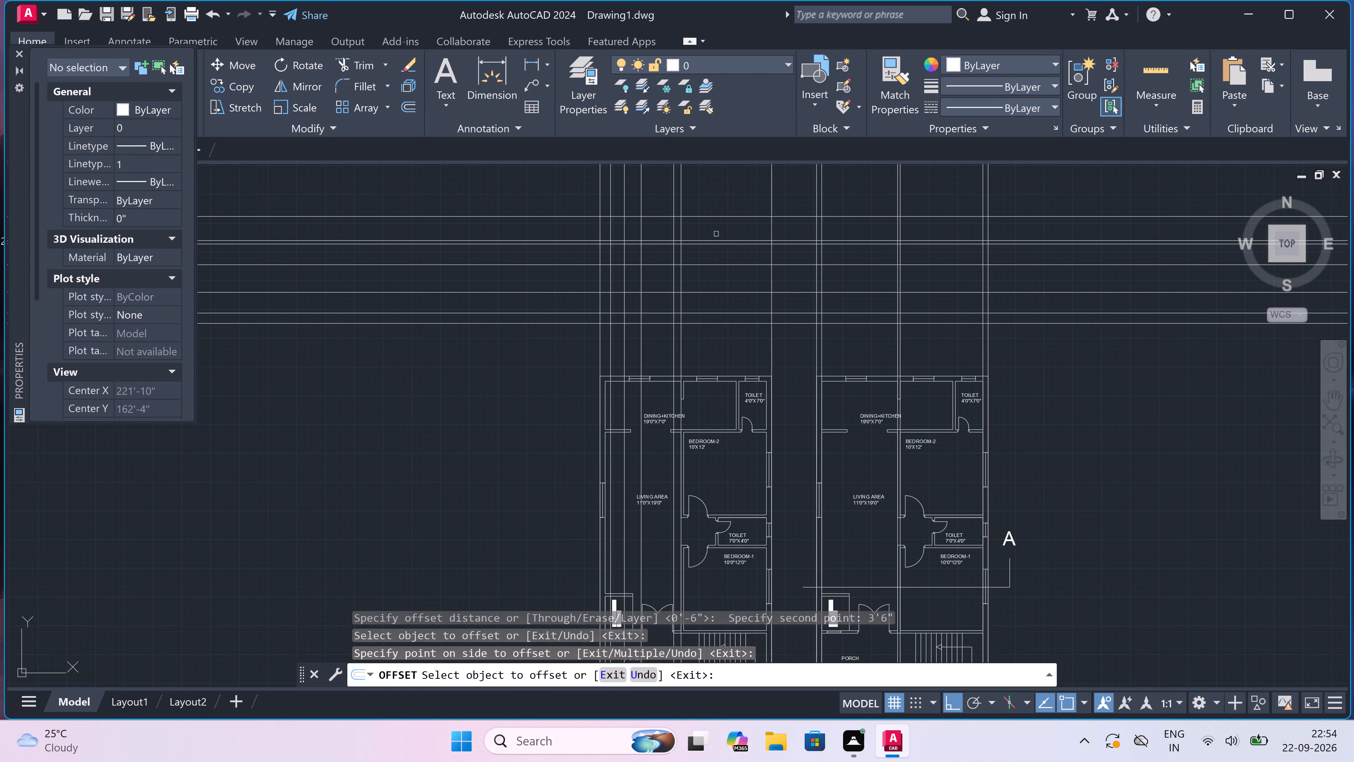
{"action": "key", "text": "Escape"}
Trim all vertical construction lines of both plans above the highest horizontal level line.
{"action": "type", "text": "TR"}
{"action": "key", "text": "space"}
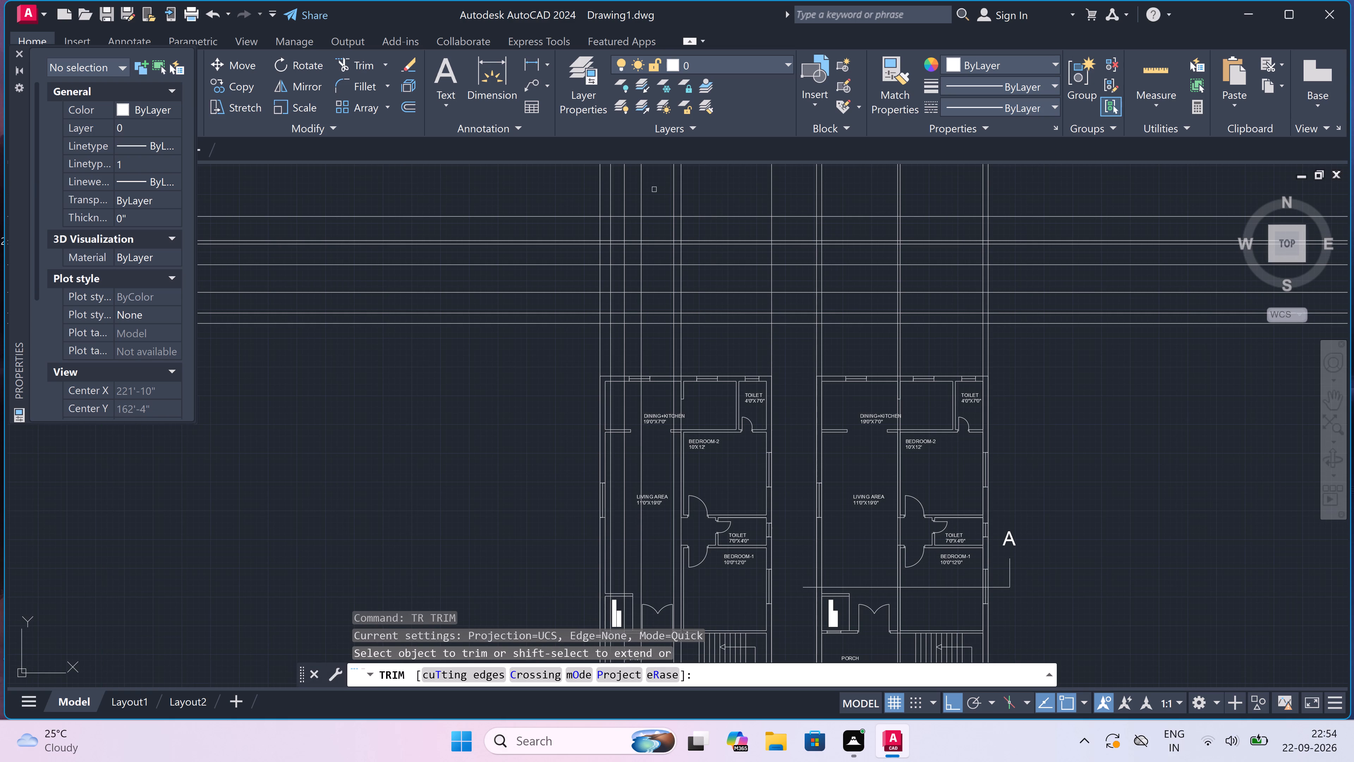
{"action": "left_click", "coordinate": [567, 191]}
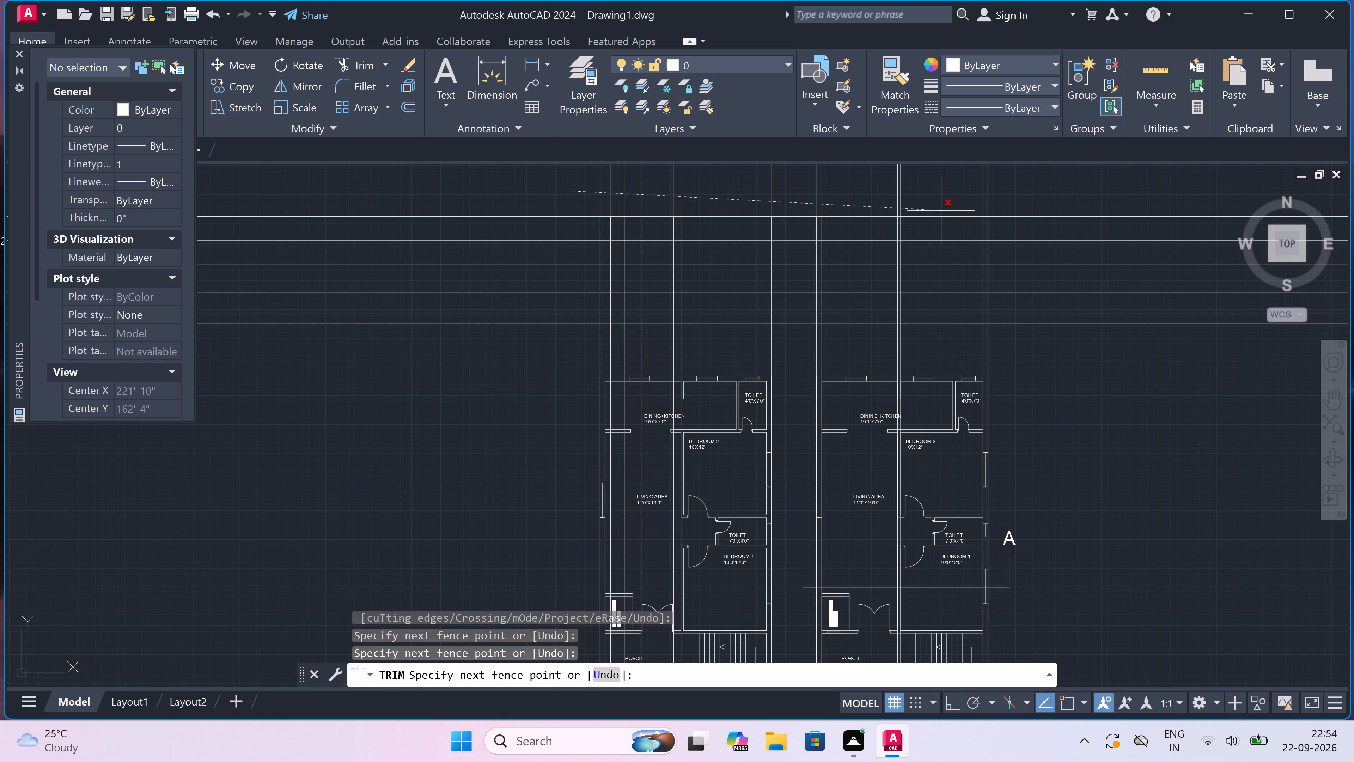
{"action": "left_click", "coordinate": [993, 195]}
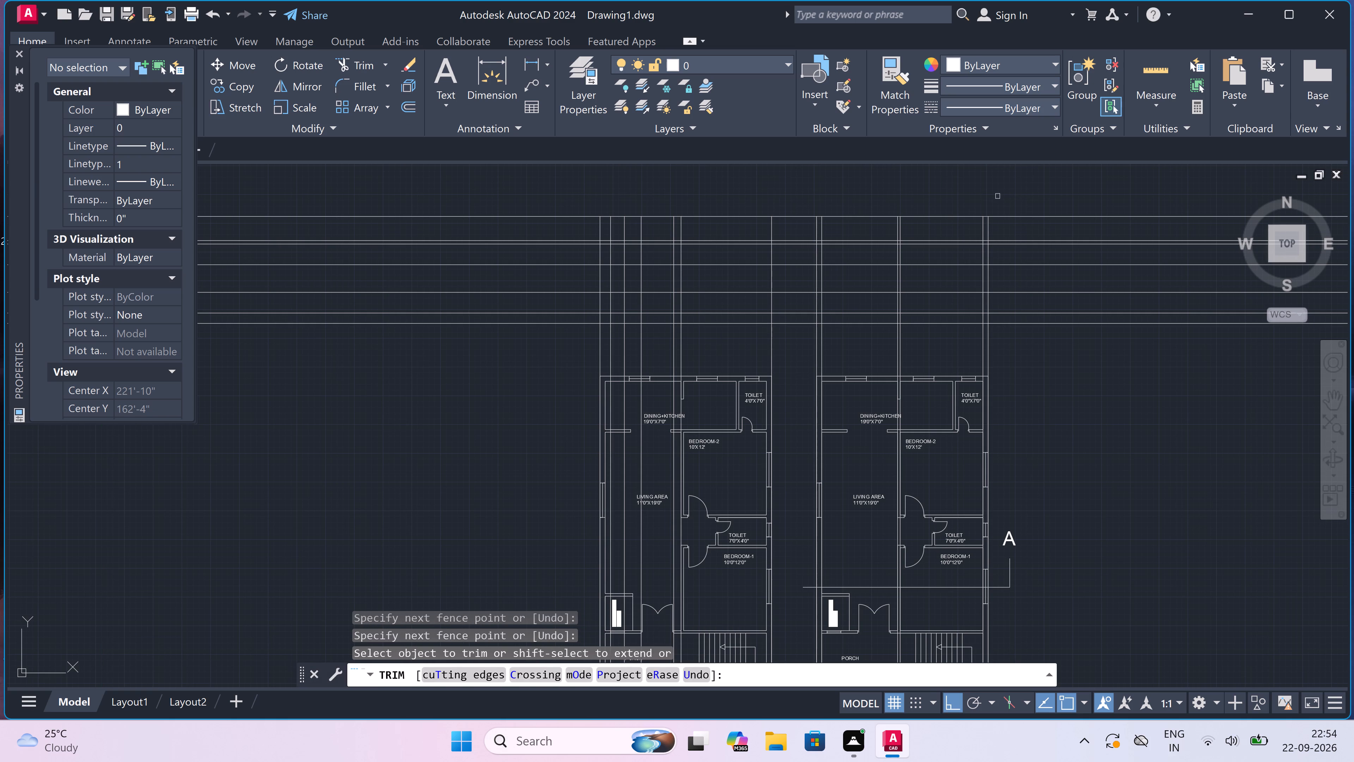
Trim the horizontal level lines beyond the copied plan's right edge, in the gap between the plans, and beyond the original plan's left edge.
{"action": "left_click_drag", "start_coordinate": [998, 196], "coordinate": [1001, 201]}
{"action": "left_click", "coordinate": [999, 401]}
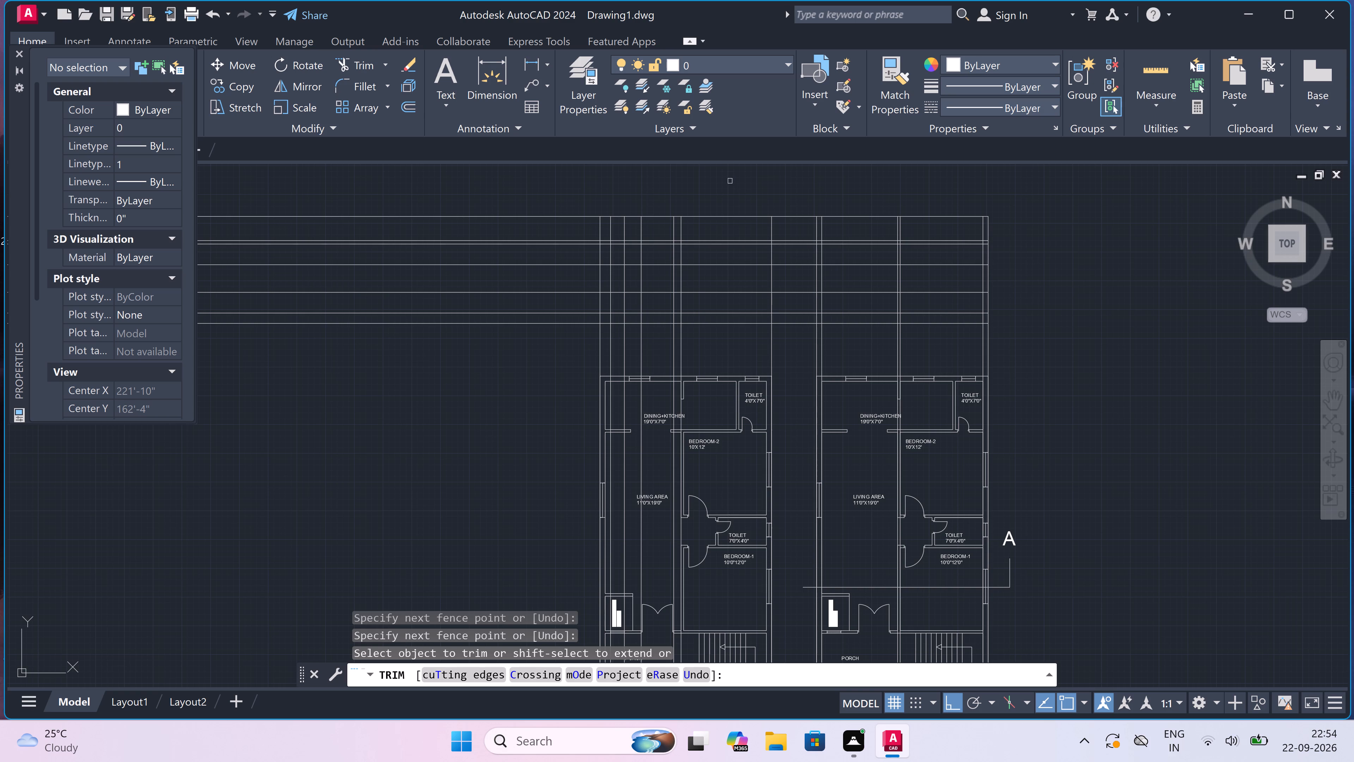
{"action": "left_click", "coordinate": [792, 351]}
{"action": "left_click", "coordinate": [799, 202]}
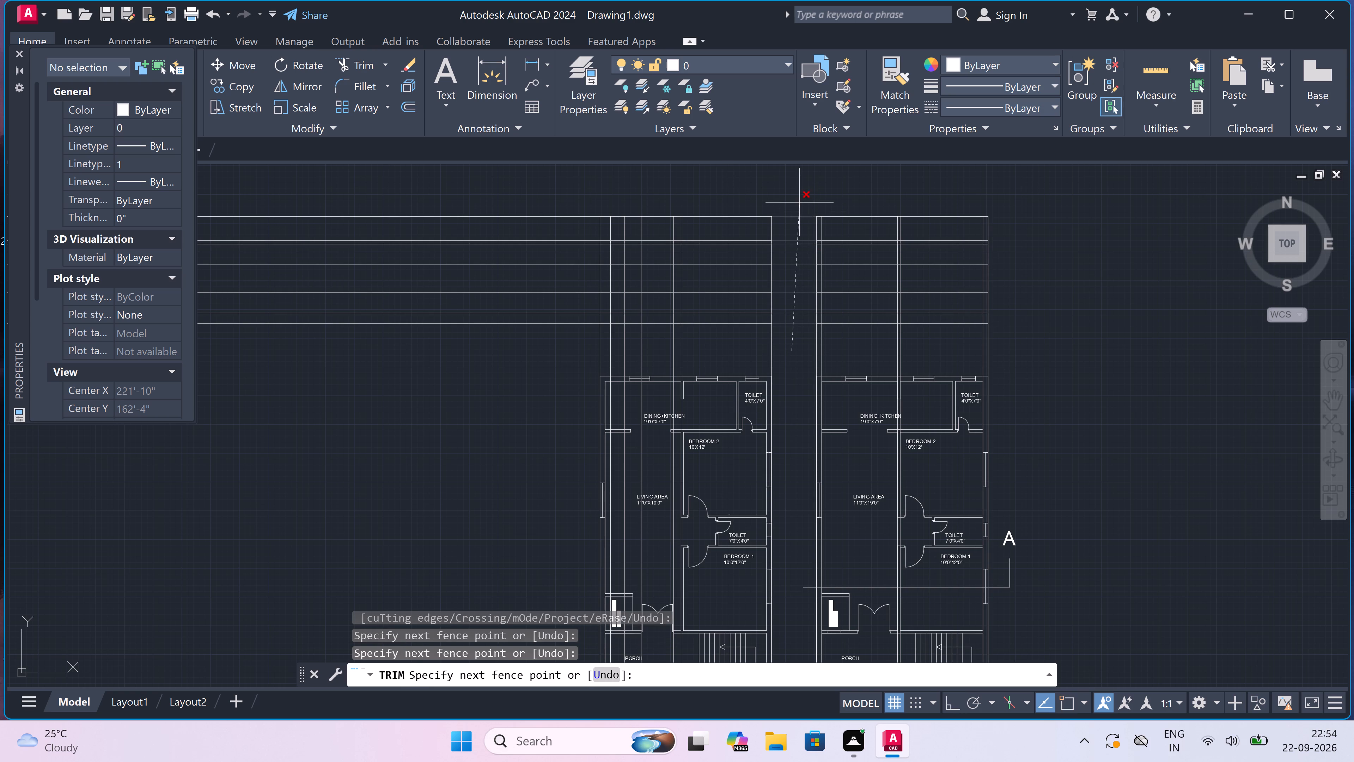
{"action": "left_click", "coordinate": [580, 197]}
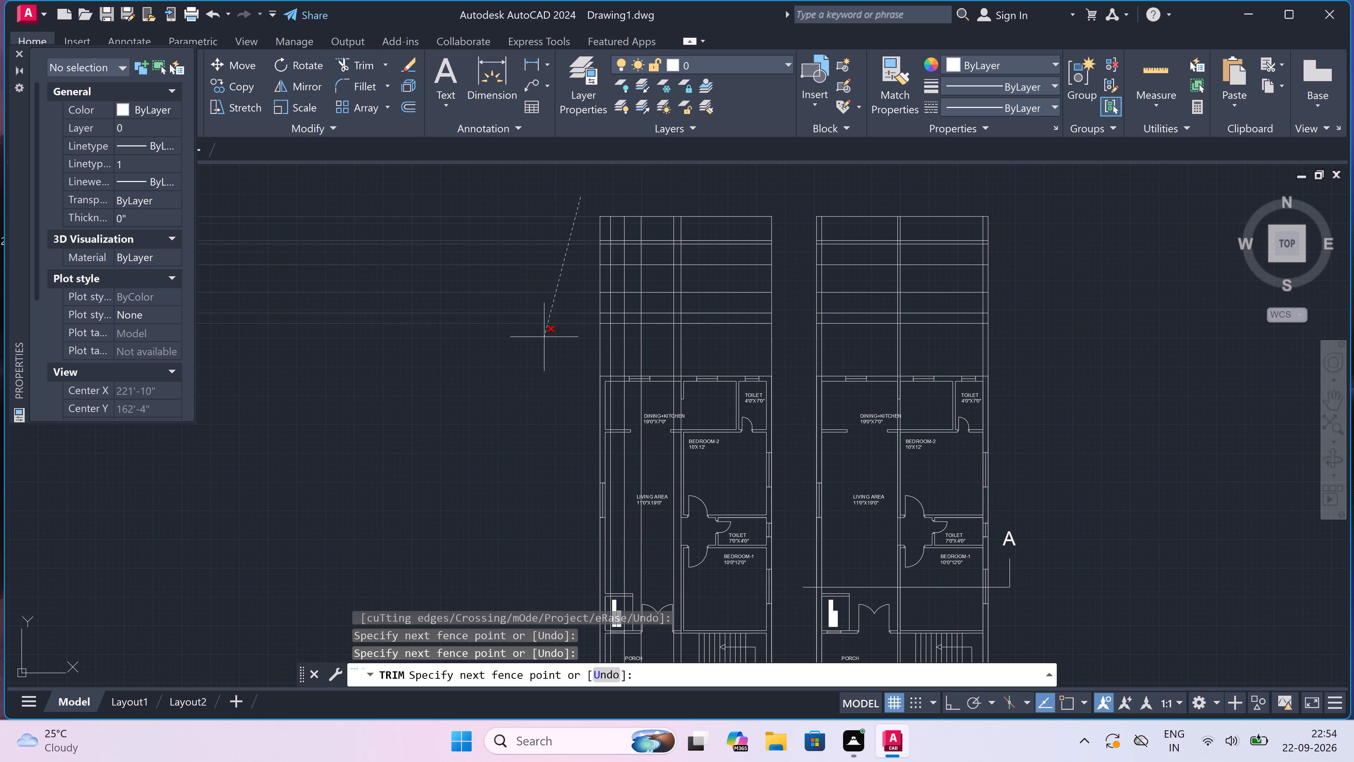
{"action": "left_click", "coordinate": [544, 337]}
{"action": "scroll", "coordinate": [647, 205], "scroll_direction": "up", "scroll_amount": 2}
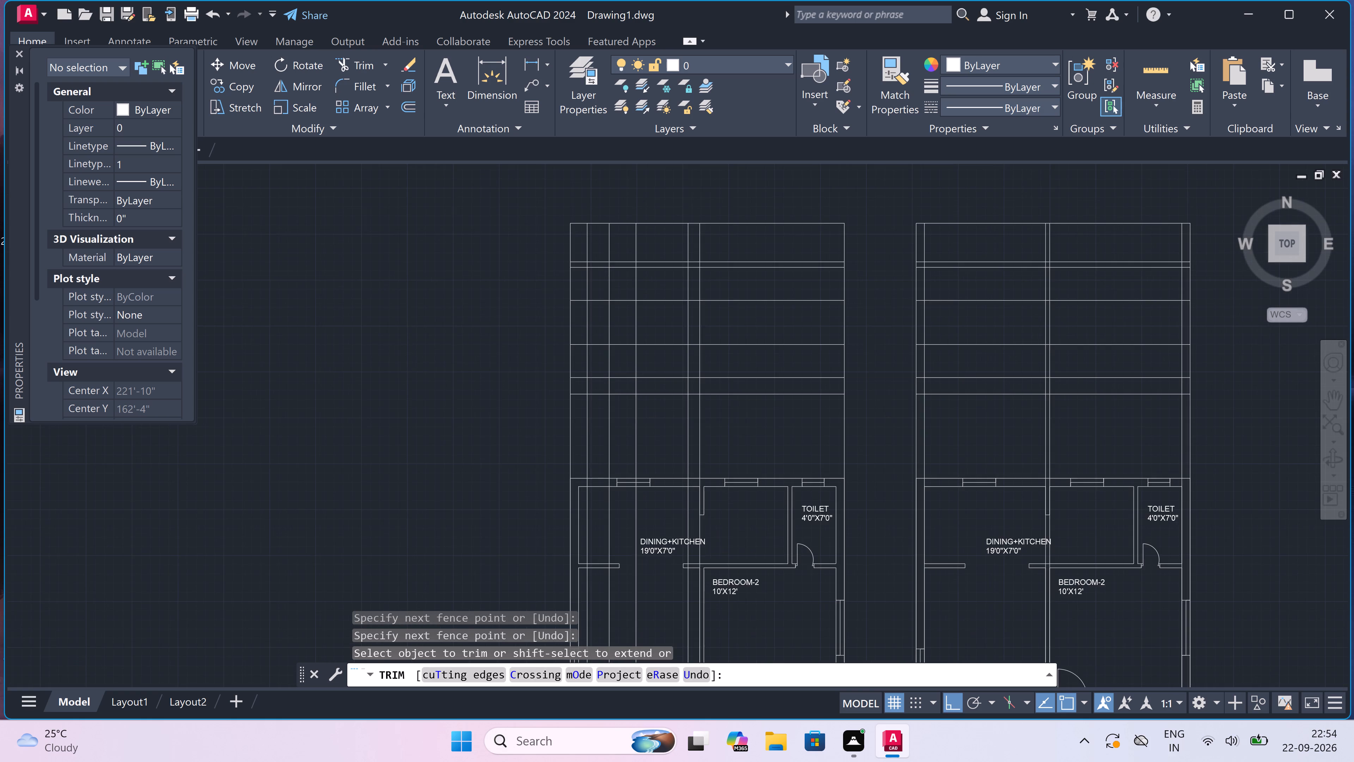
Trim the original plan elevation's inner vertical lines inside the 3'6" top zone and the 6" band below it.
{"action": "scroll", "coordinate": [522, 268], "scroll_direction": "up", "scroll_amount": 1}
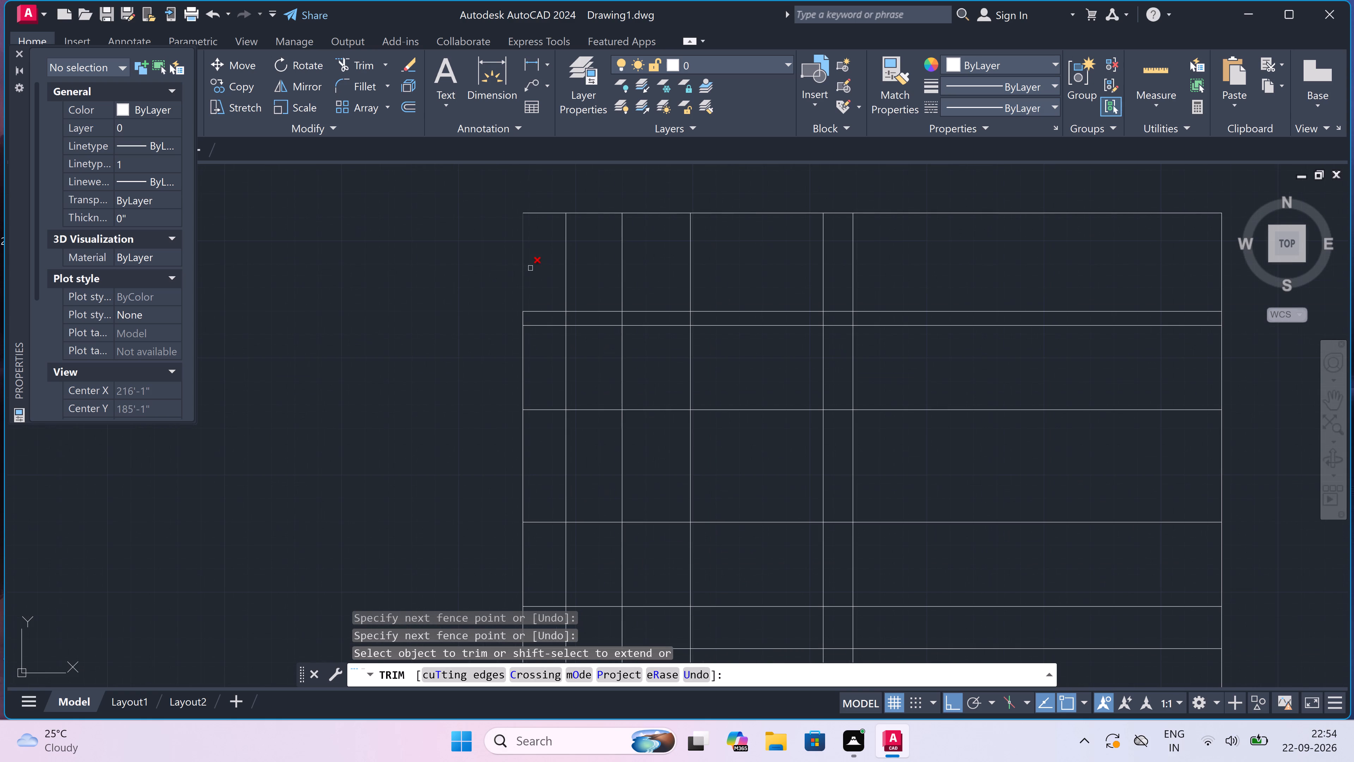
{"action": "left_click", "coordinate": [538, 265]}
{"action": "left_click", "coordinate": [966, 267]}
{"action": "scroll", "coordinate": [549, 313], "scroll_direction": "up", "scroll_amount": 2}
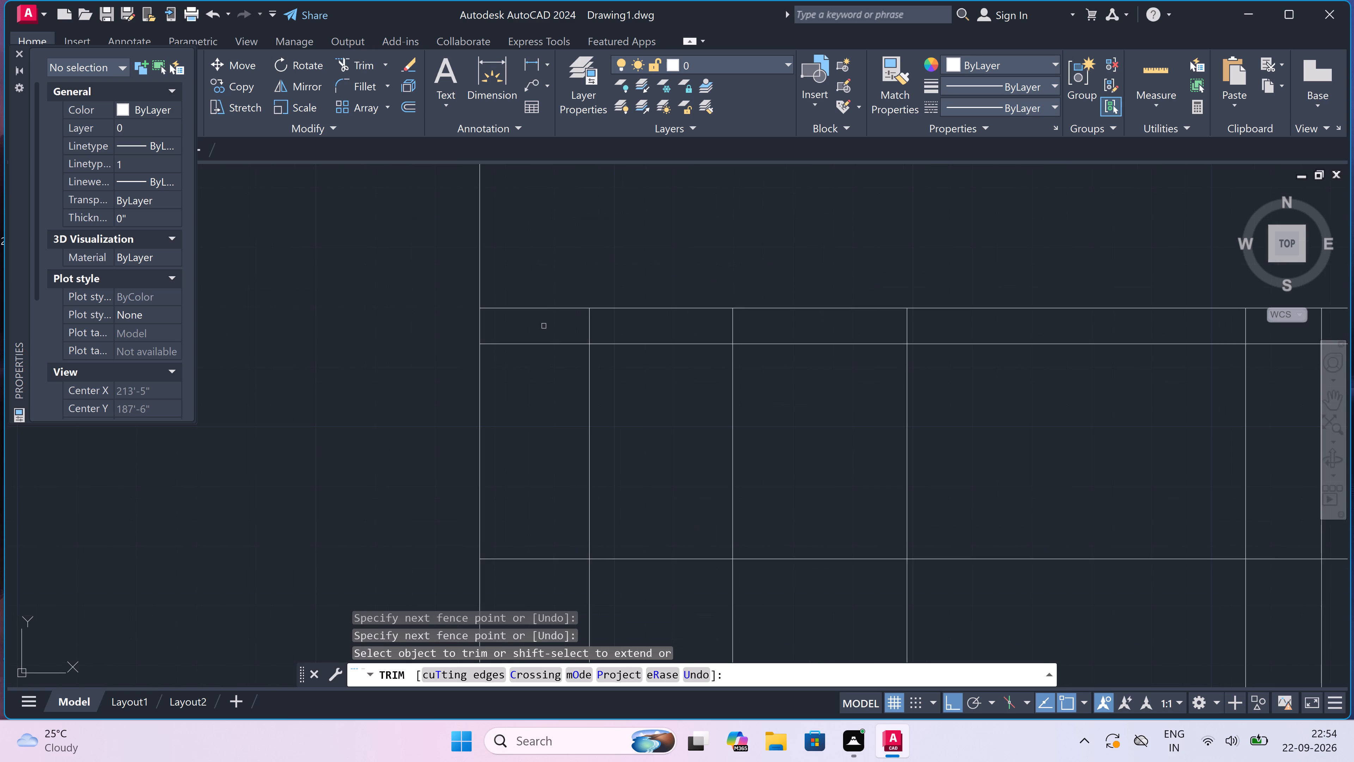
{"action": "left_click", "coordinate": [547, 326]}
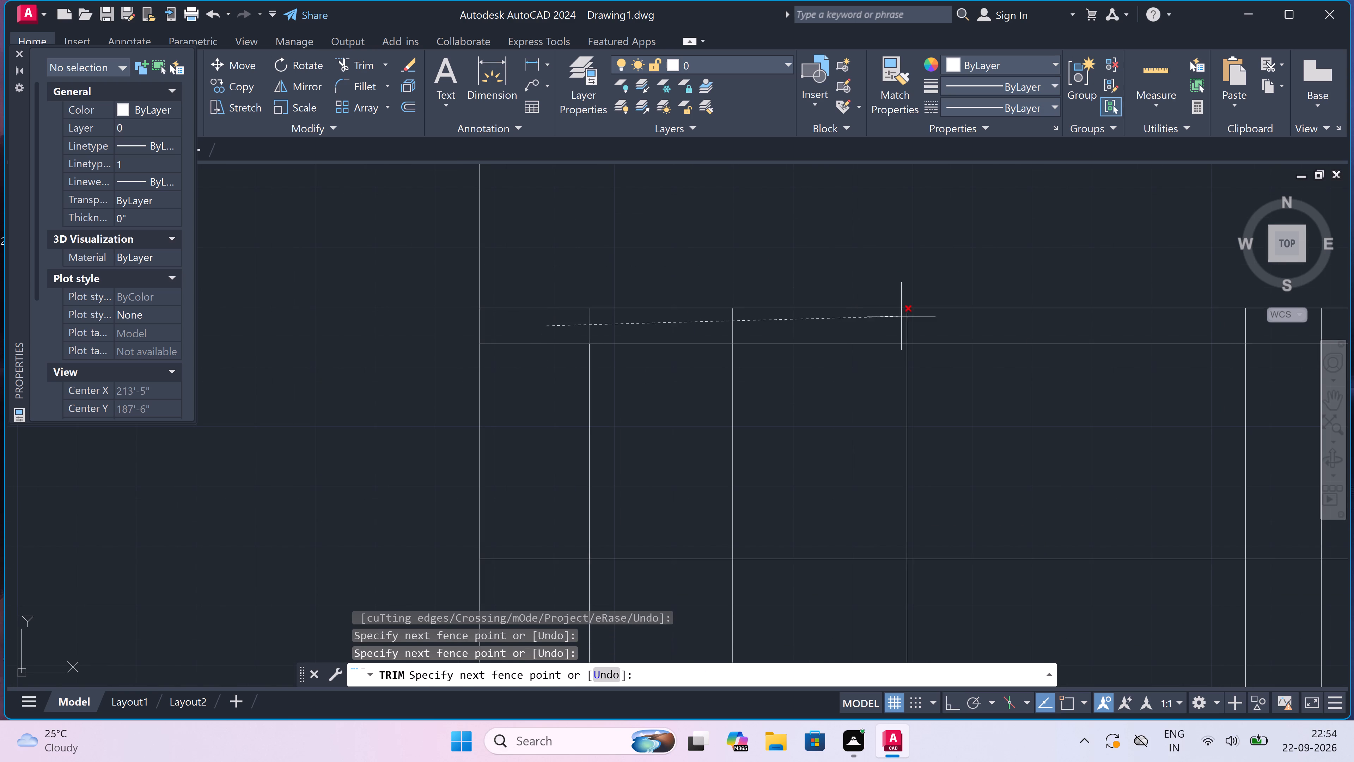
{"action": "scroll", "coordinate": [1030, 317], "scroll_direction": "down", "scroll_amount": 2}
{"action": "scroll", "coordinate": [1106, 328], "scroll_direction": "up", "scroll_amount": 1}
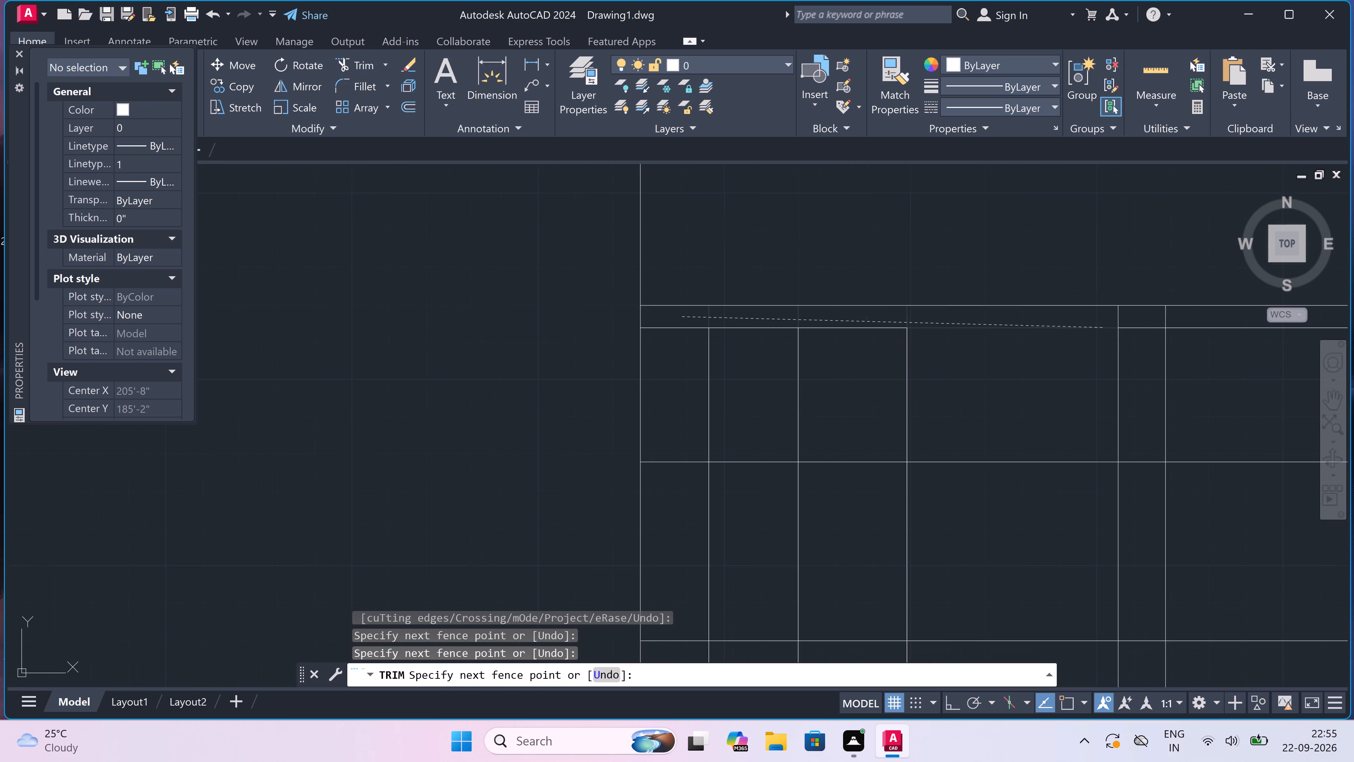
{"action": "left_click", "coordinate": [1175, 314]}
{"action": "scroll", "coordinate": [1174, 314], "scroll_direction": "down", "scroll_amount": 3}
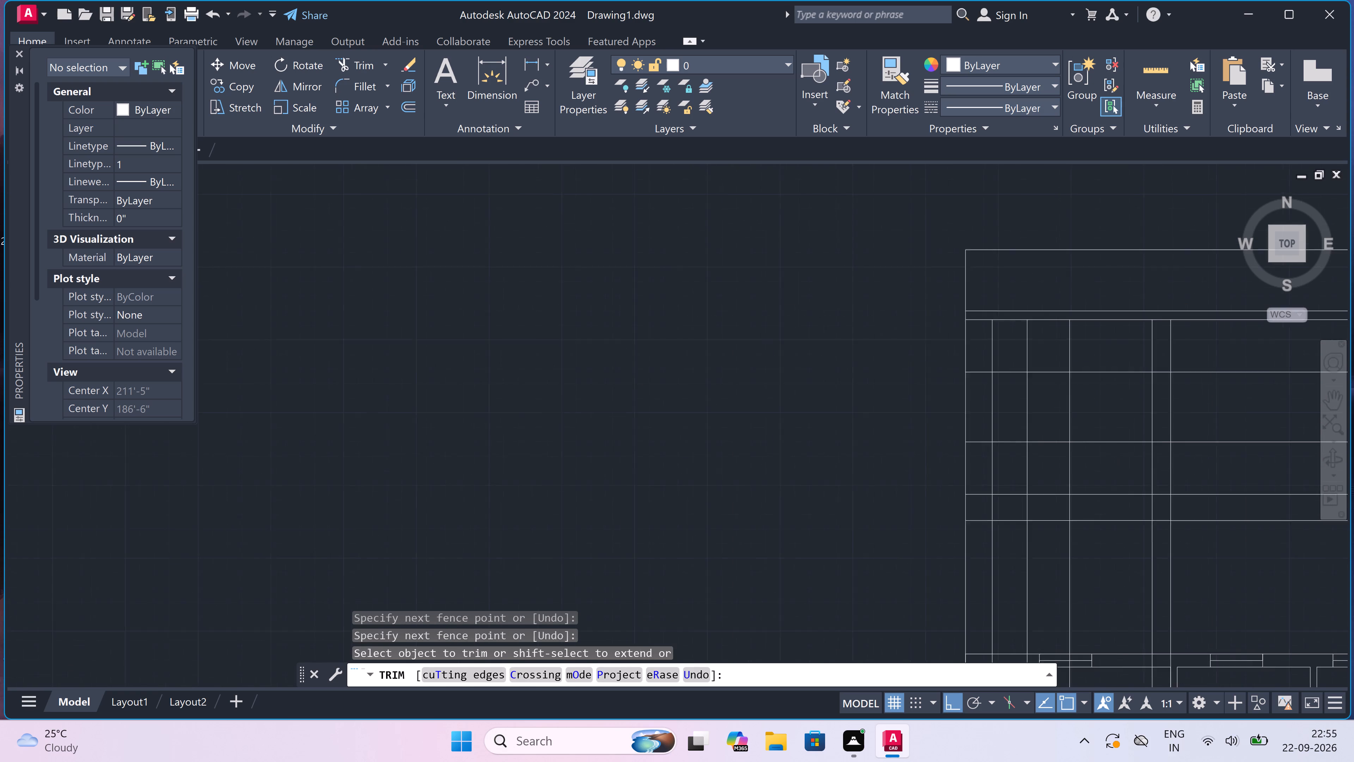
Trim the three intermediate level lines between the elevation's rightmost inner vertical line and its right edge.
{"action": "scroll", "coordinate": [1148, 324], "scroll_direction": "down", "scroll_amount": 2}
{"action": "scroll", "coordinate": [1162, 373], "scroll_direction": "up", "scroll_amount": 2}
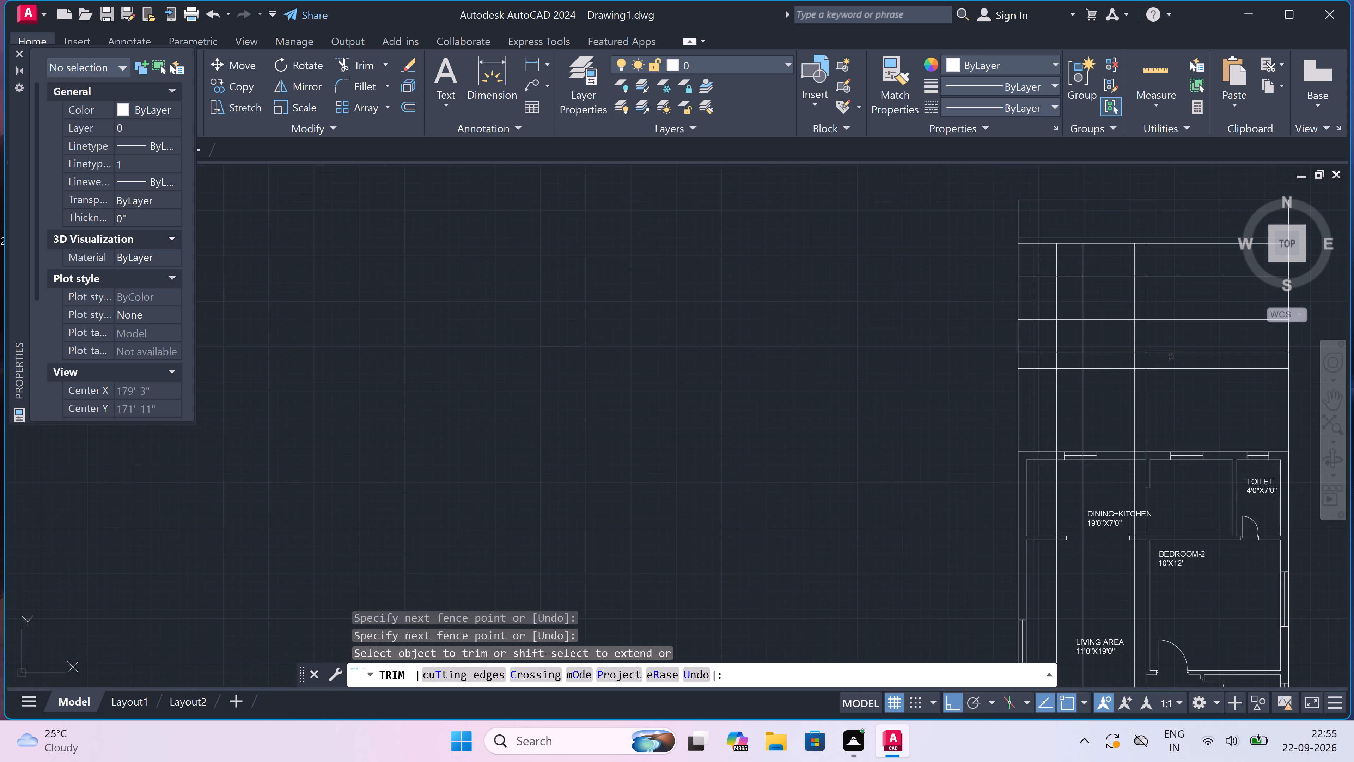
{"action": "left_click", "coordinate": [1170, 351]}
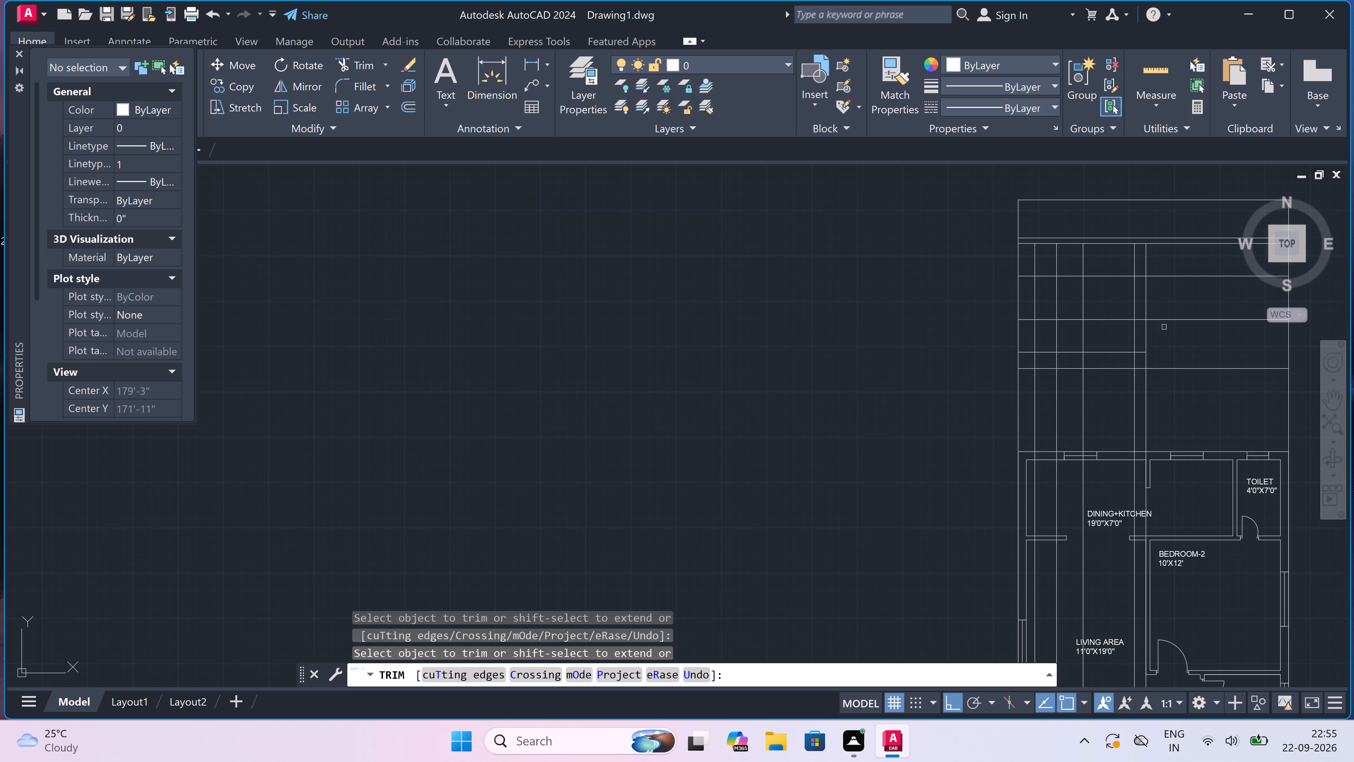
{"action": "left_click_drag", "start_coordinate": [1162, 319], "coordinate": [1162, 315]}
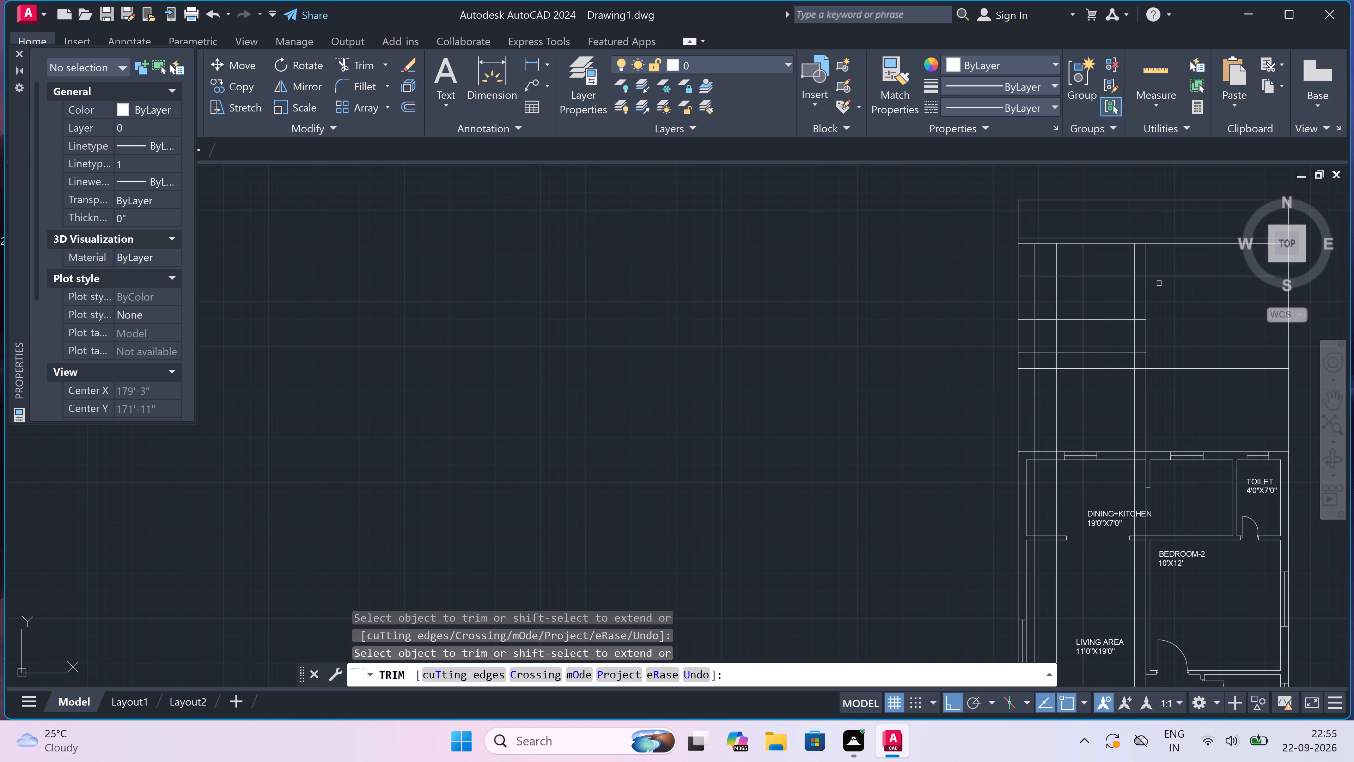
{"action": "left_click", "coordinate": [1156, 278]}
Trim the upper two intermediate level lines across the narrow strip between the two closely spaced inner verticals.
{"action": "scroll", "coordinate": [1123, 255], "scroll_direction": "down", "scroll_amount": 2}
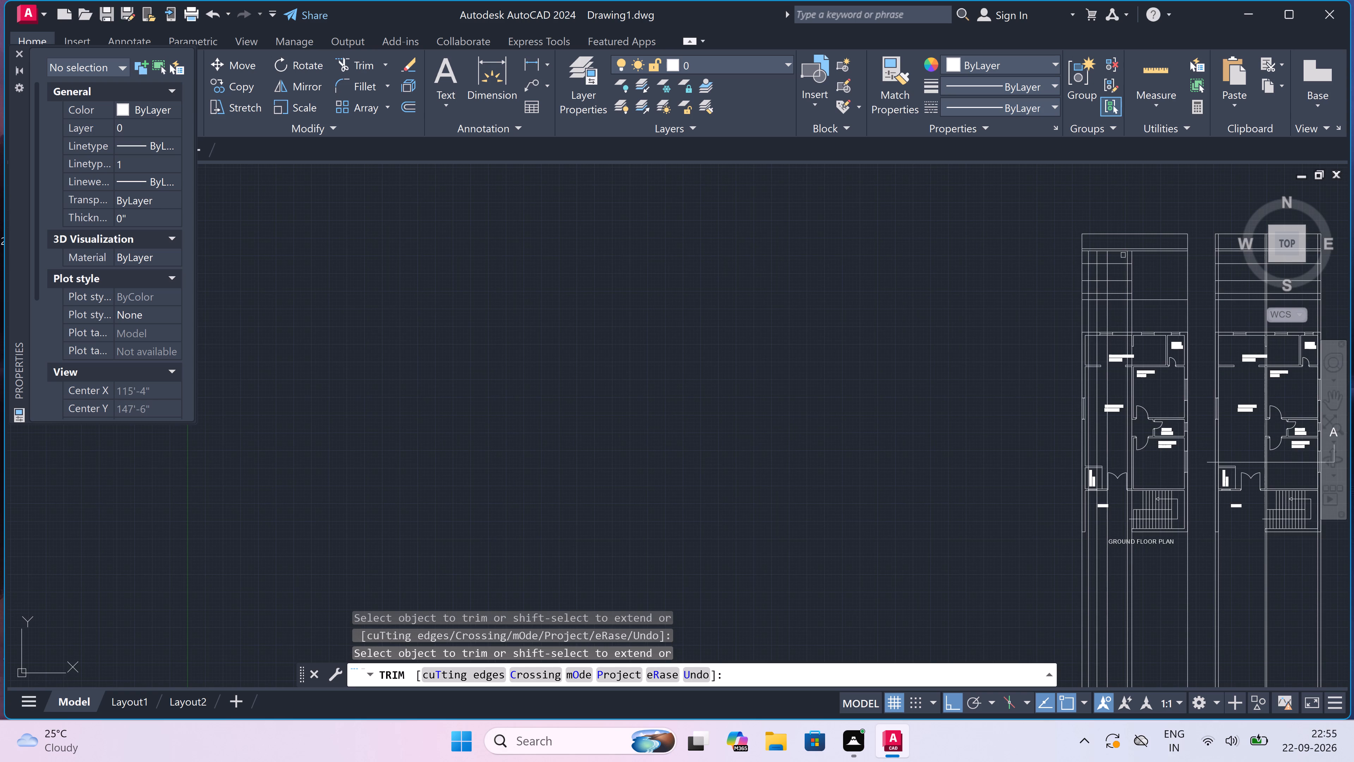
{"action": "scroll", "coordinate": [1123, 255], "scroll_direction": "up", "scroll_amount": 2}
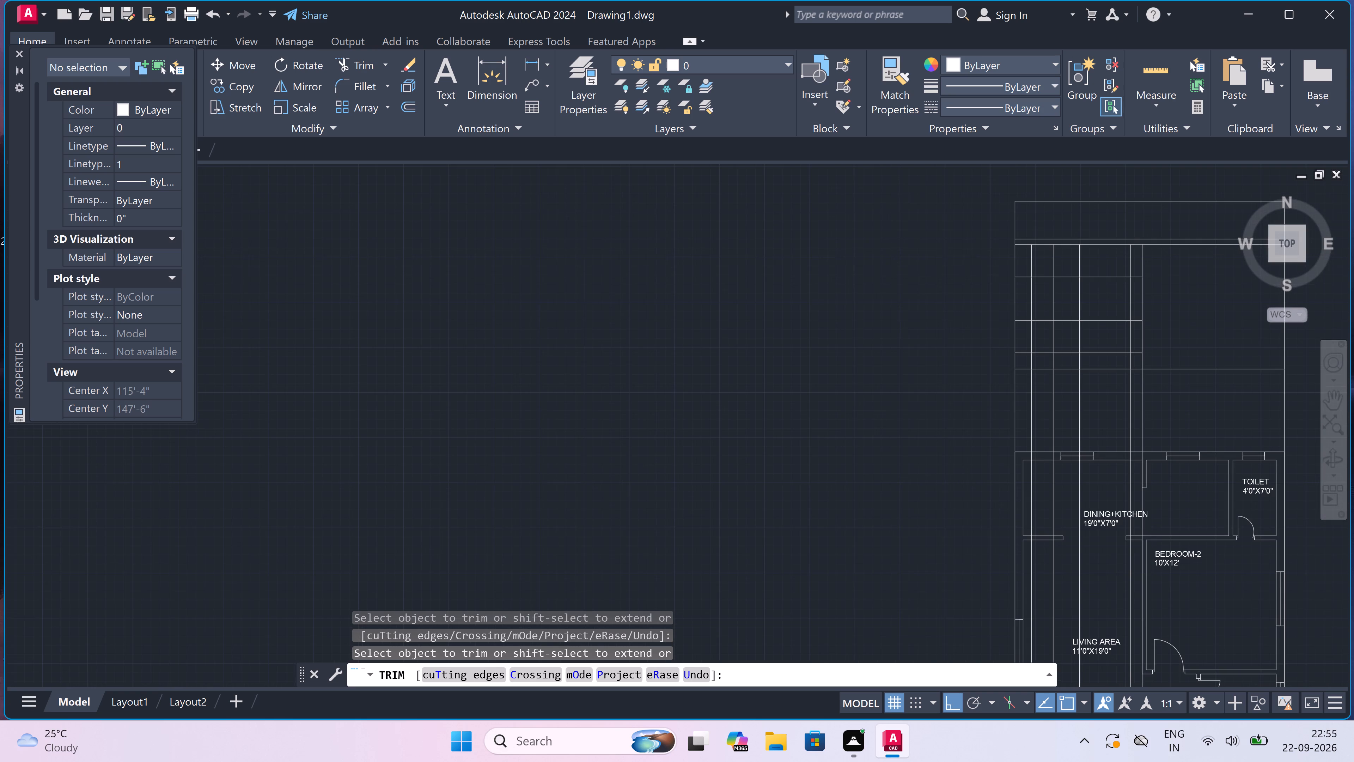
{"action": "scroll", "coordinate": [1123, 255], "scroll_direction": "up", "scroll_amount": 1}
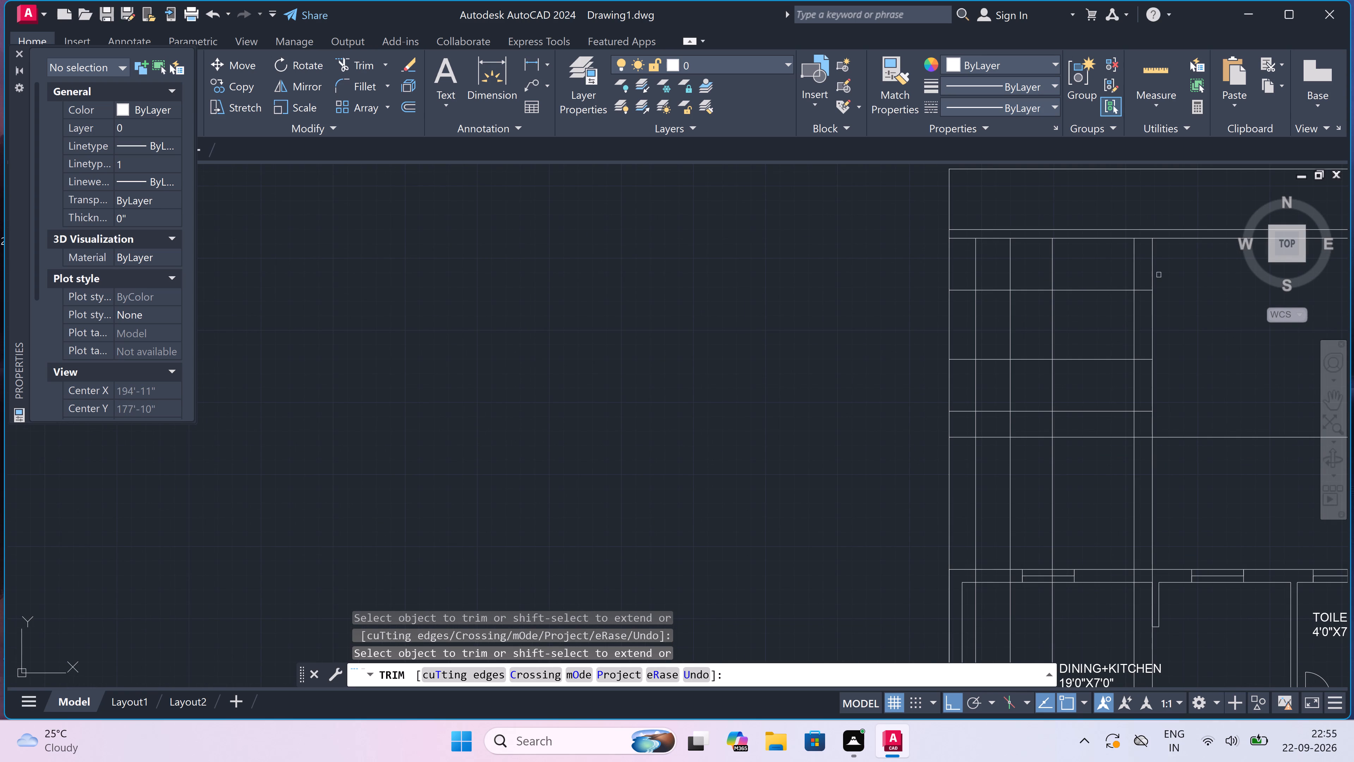
{"action": "left_click", "coordinate": [1140, 285]}
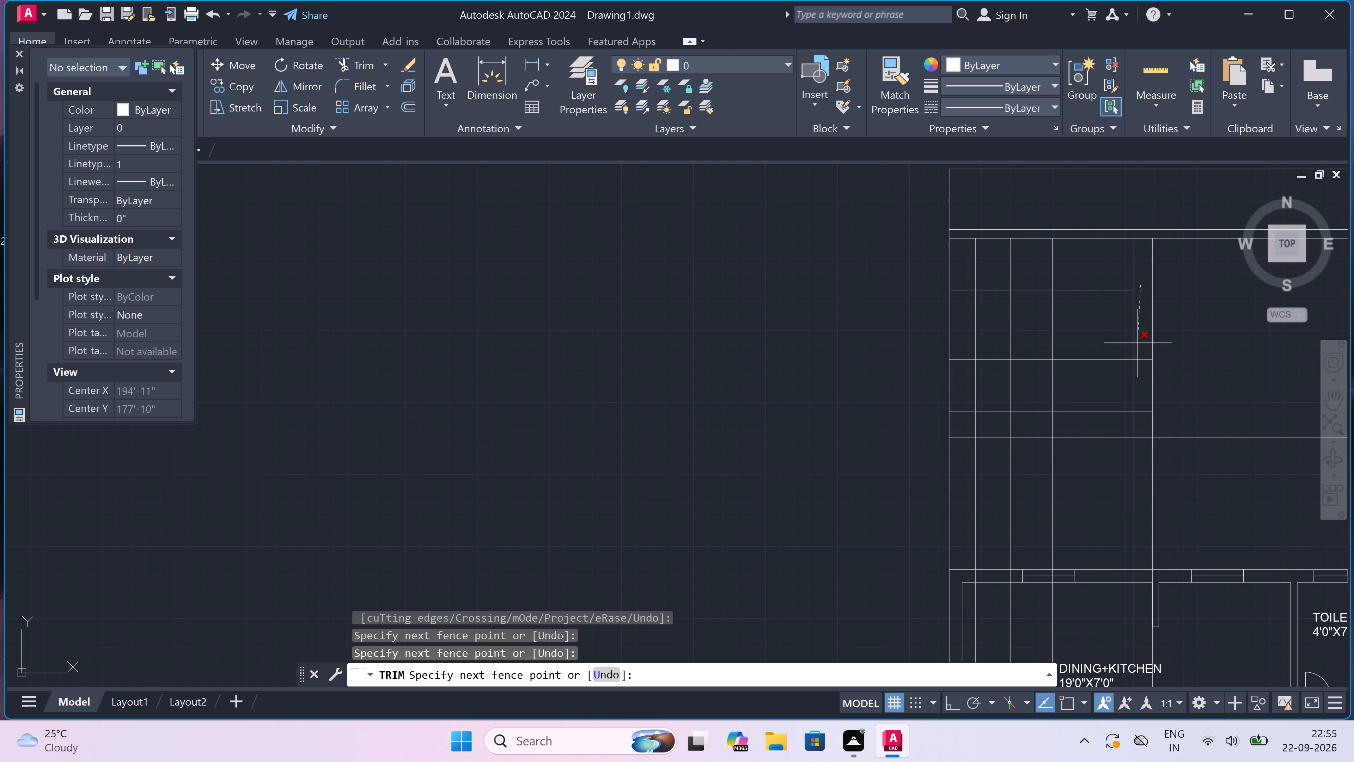
{"action": "left_click", "coordinate": [1139, 362]}
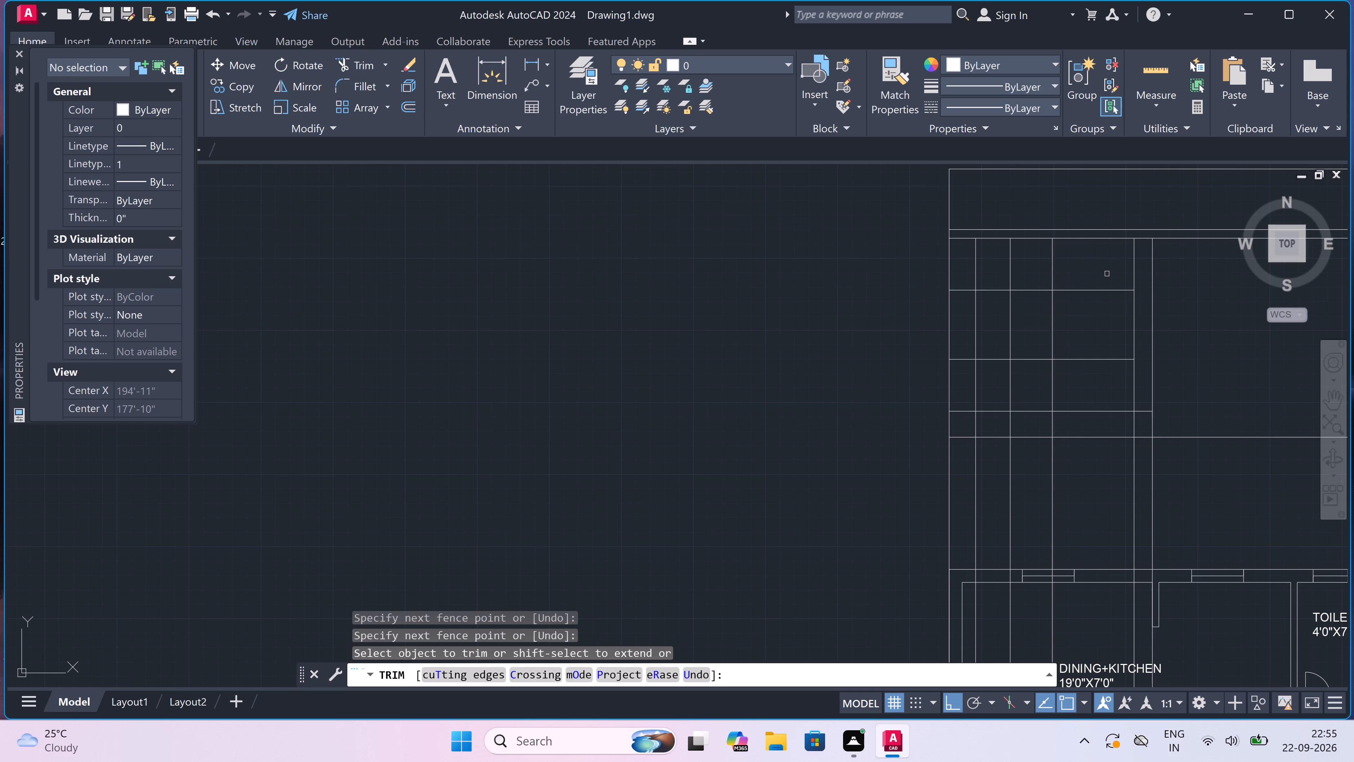
Trim the surplus lines below the 6" band to form a small window rectangle and a taller door opening in the elevation.
{"action": "left_click", "coordinate": [1141, 262]}
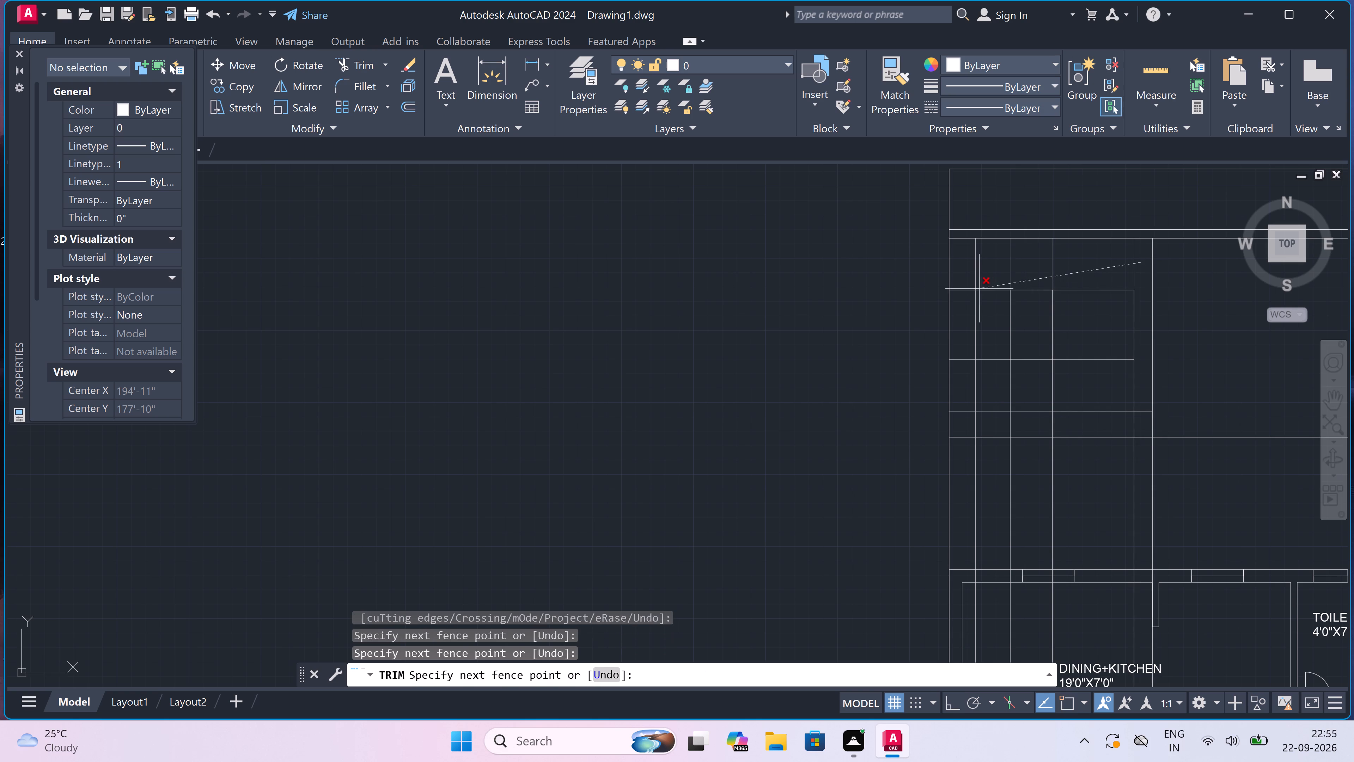
{"action": "left_click", "coordinate": [964, 267]}
{"action": "left_click", "coordinate": [958, 278]}
{"action": "left_click", "coordinate": [965, 368]}
{"action": "left_click", "coordinate": [964, 377]}
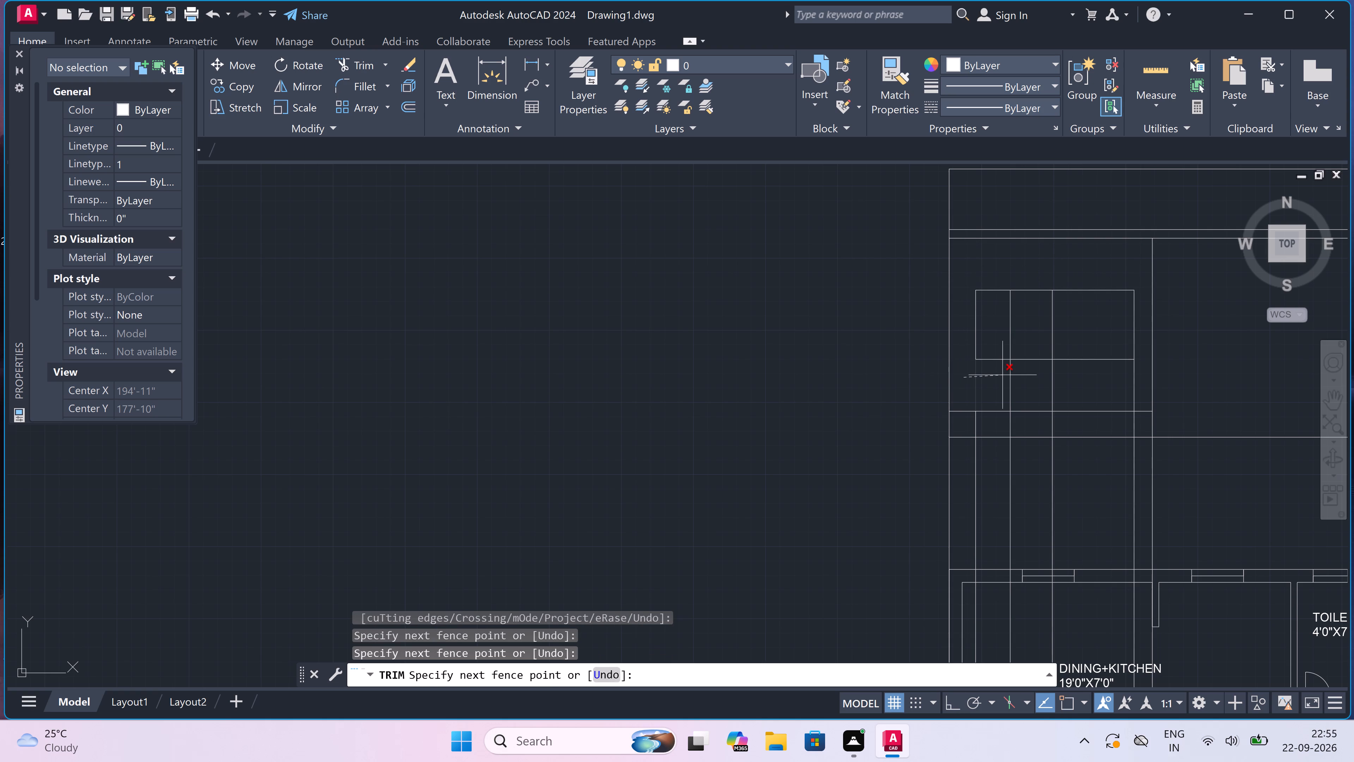
{"action": "left_click", "coordinate": [1029, 374]}
{"action": "left_click", "coordinate": [1029, 374]}
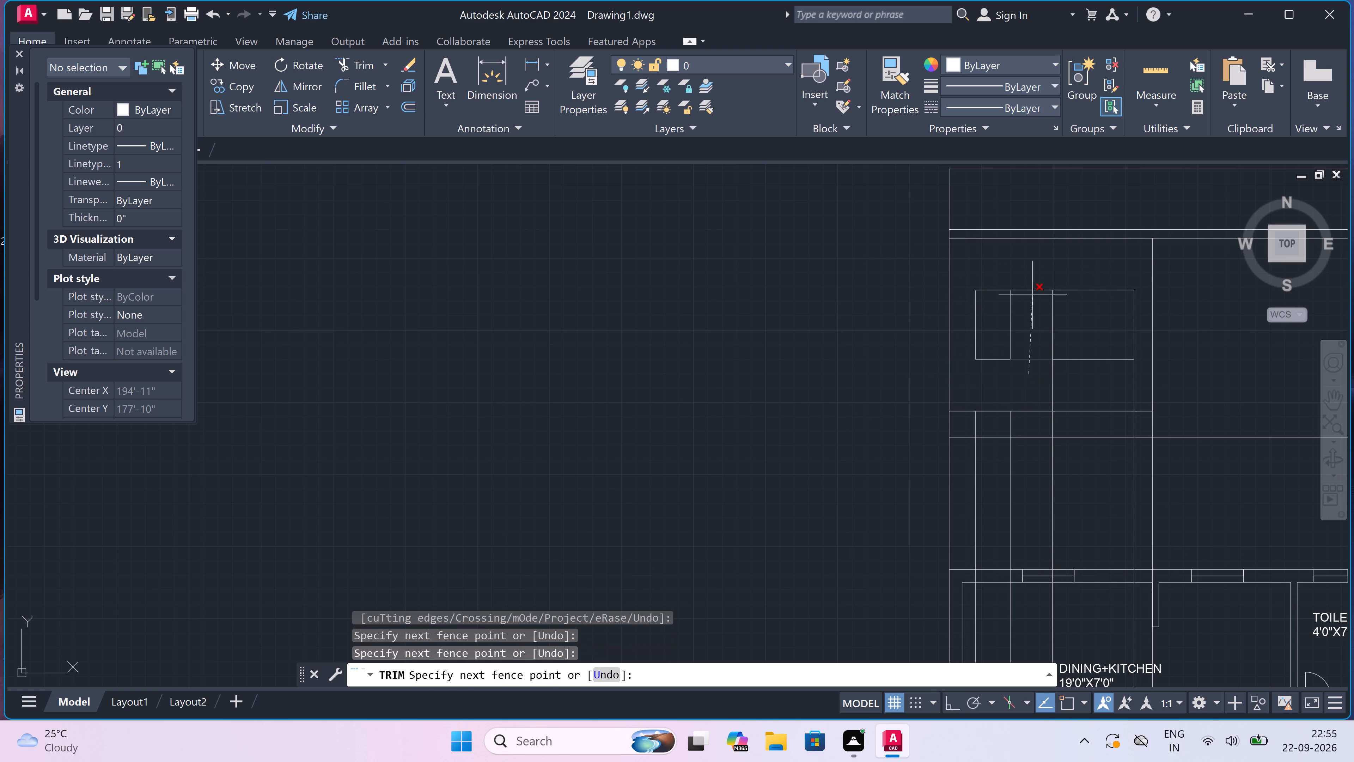
{"action": "left_click", "coordinate": [1032, 292]}
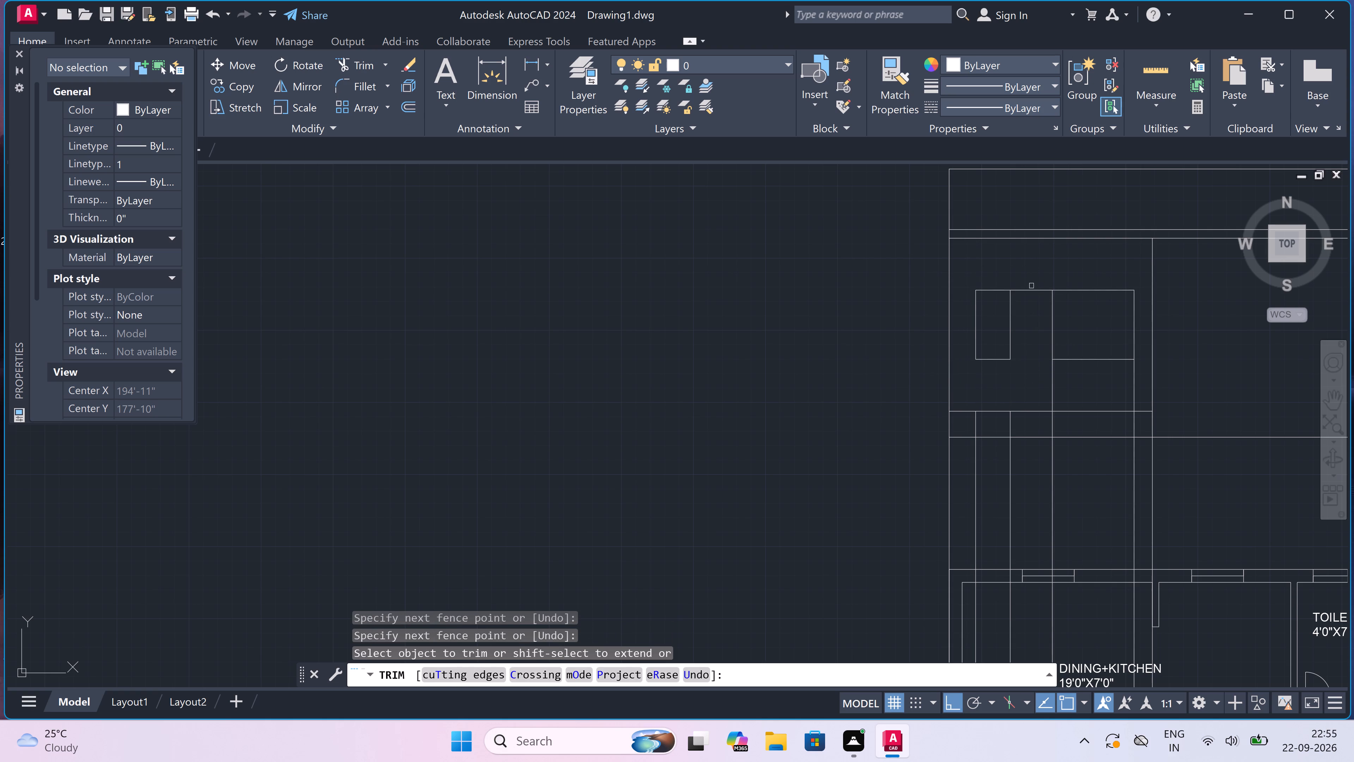
{"action": "left_click_drag", "start_coordinate": [1031, 286], "coordinate": [1032, 291]}
{"action": "left_click", "coordinate": [1032, 316]}
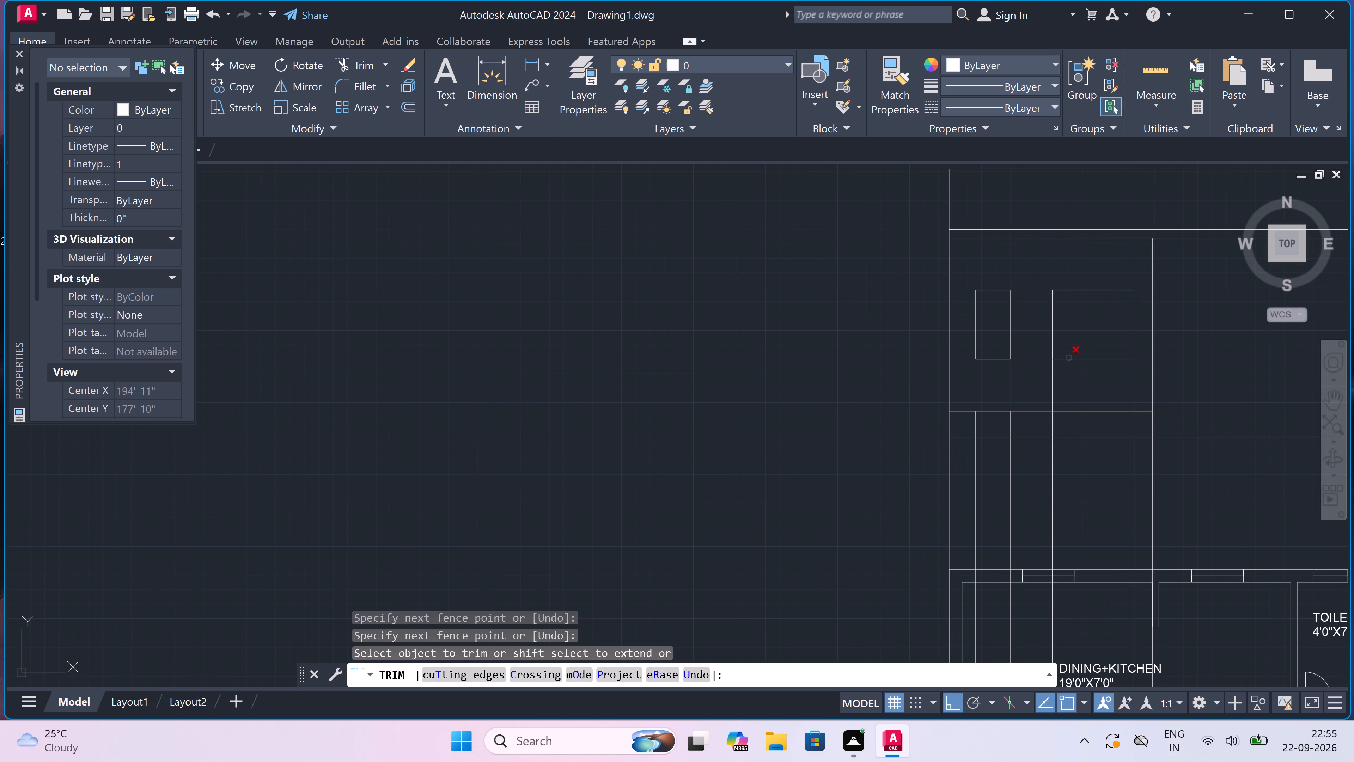
{"action": "left_click", "coordinate": [1074, 358]}
Trim the inner vertical lines between the elevation's two lowest level lines.
{"action": "scroll", "coordinate": [1131, 414], "scroll_direction": "down", "scroll_amount": 2}
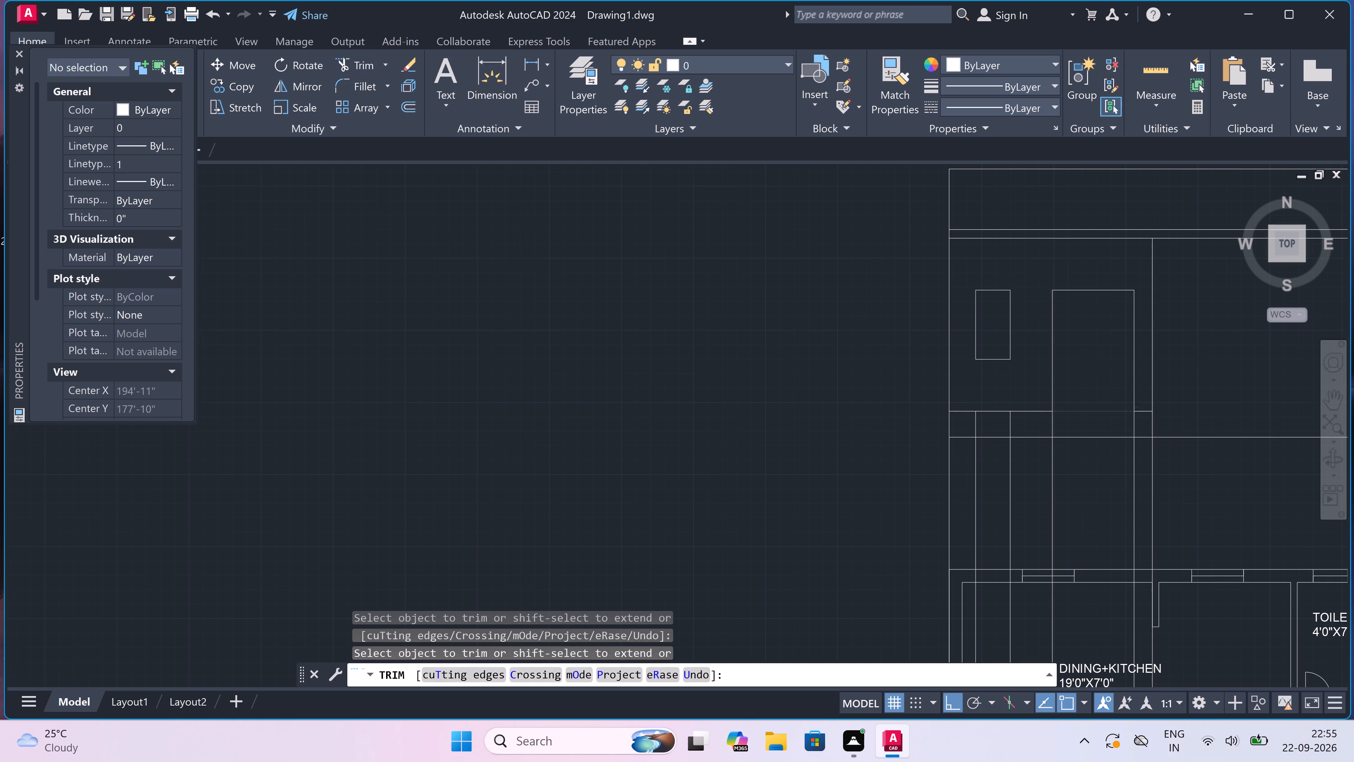
{"action": "scroll", "coordinate": [1157, 413], "scroll_direction": "up", "scroll_amount": 3}
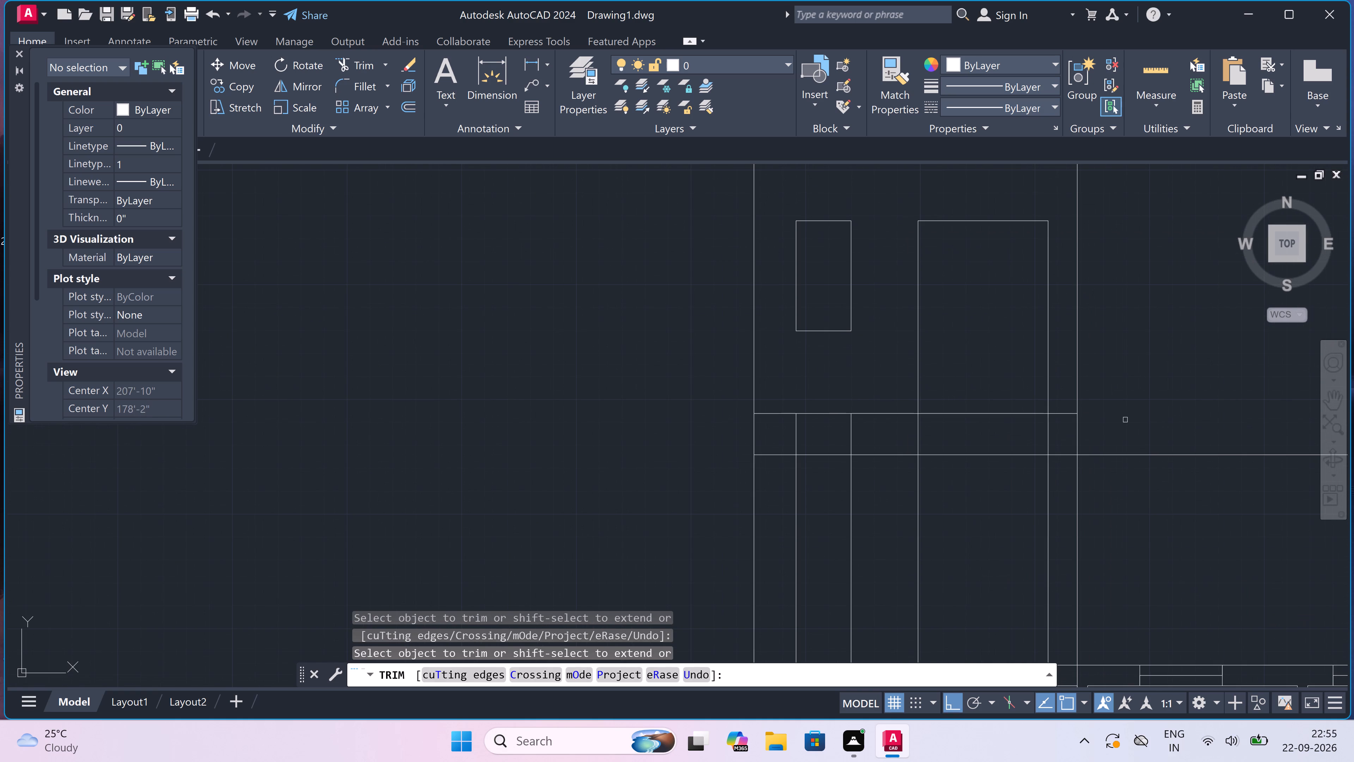
{"action": "left_click_drag", "start_coordinate": [1112, 431], "coordinate": [1108, 435]}
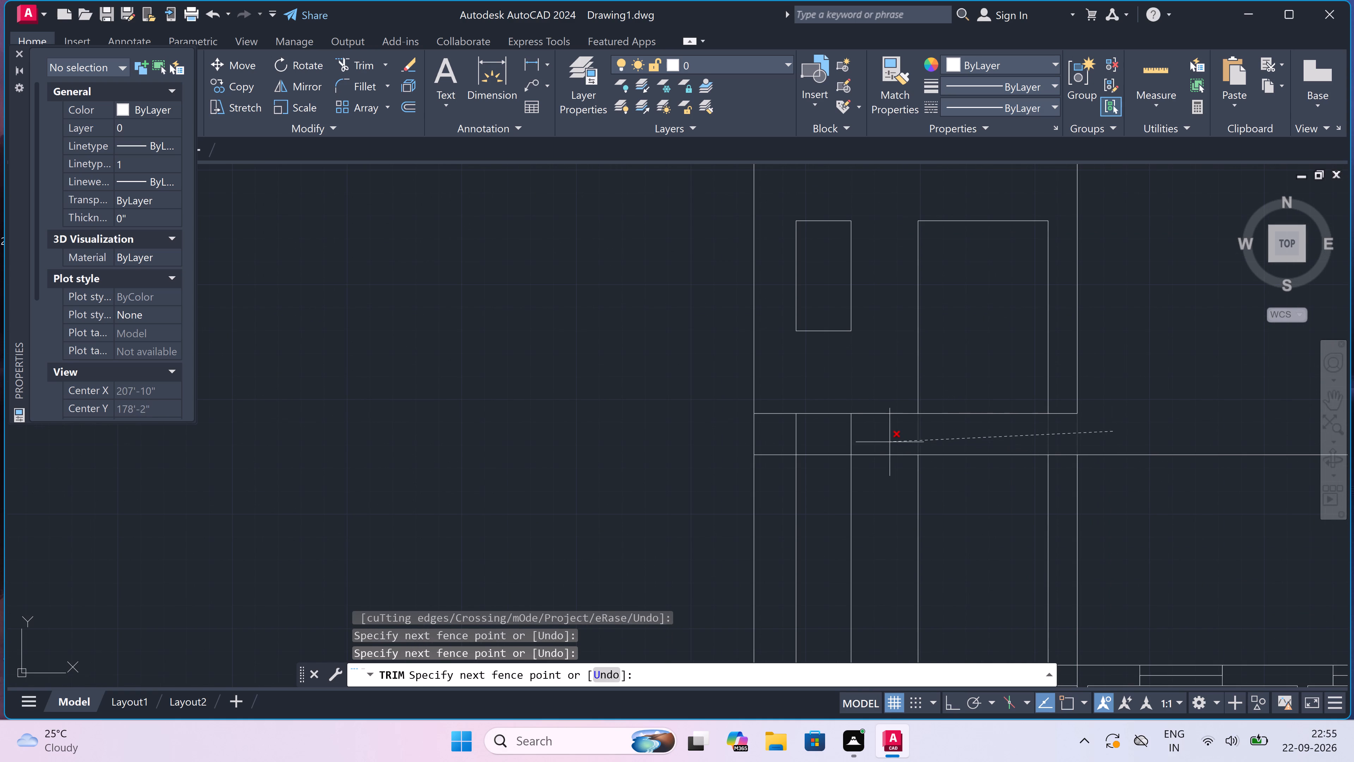
{"action": "left_click", "coordinate": [784, 432]}
Trim all vertical lines between the elevation's lowest level line and the top of the original floor plan.
{"action": "scroll", "coordinate": [784, 432], "scroll_direction": "down", "scroll_amount": 1}
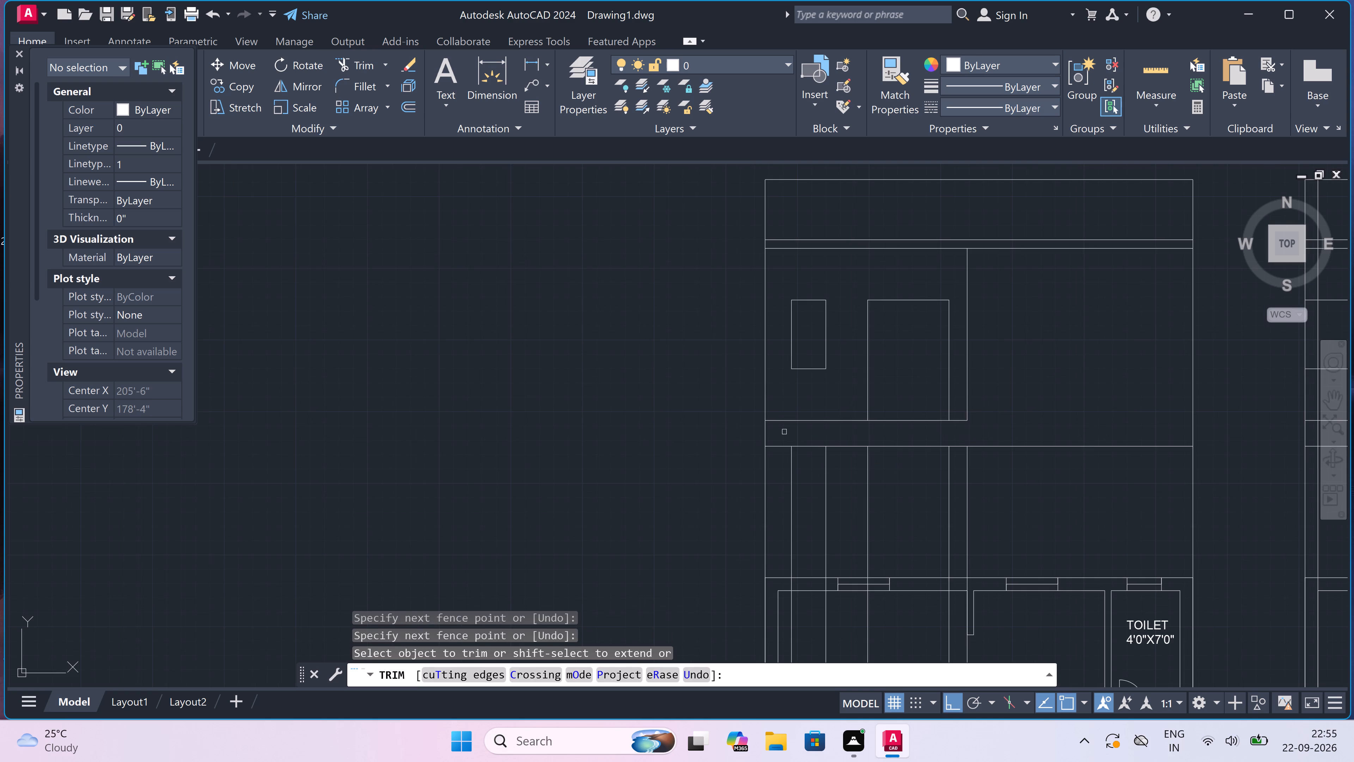
{"action": "left_click_drag", "start_coordinate": [710, 481], "coordinate": [719, 480]}
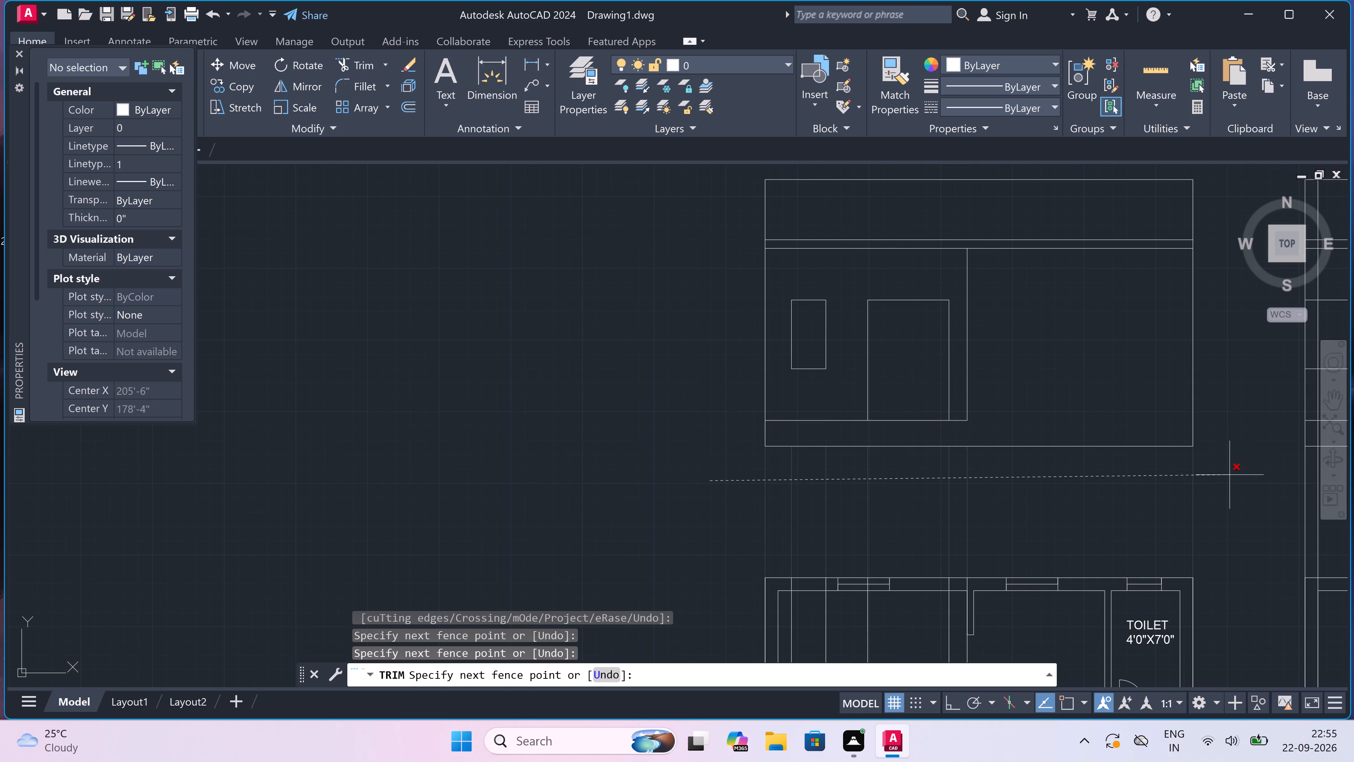
{"action": "left_click", "coordinate": [1353, 419]}
{"action": "scroll", "coordinate": [1142, 433], "scroll_direction": "down", "scroll_amount": 4}
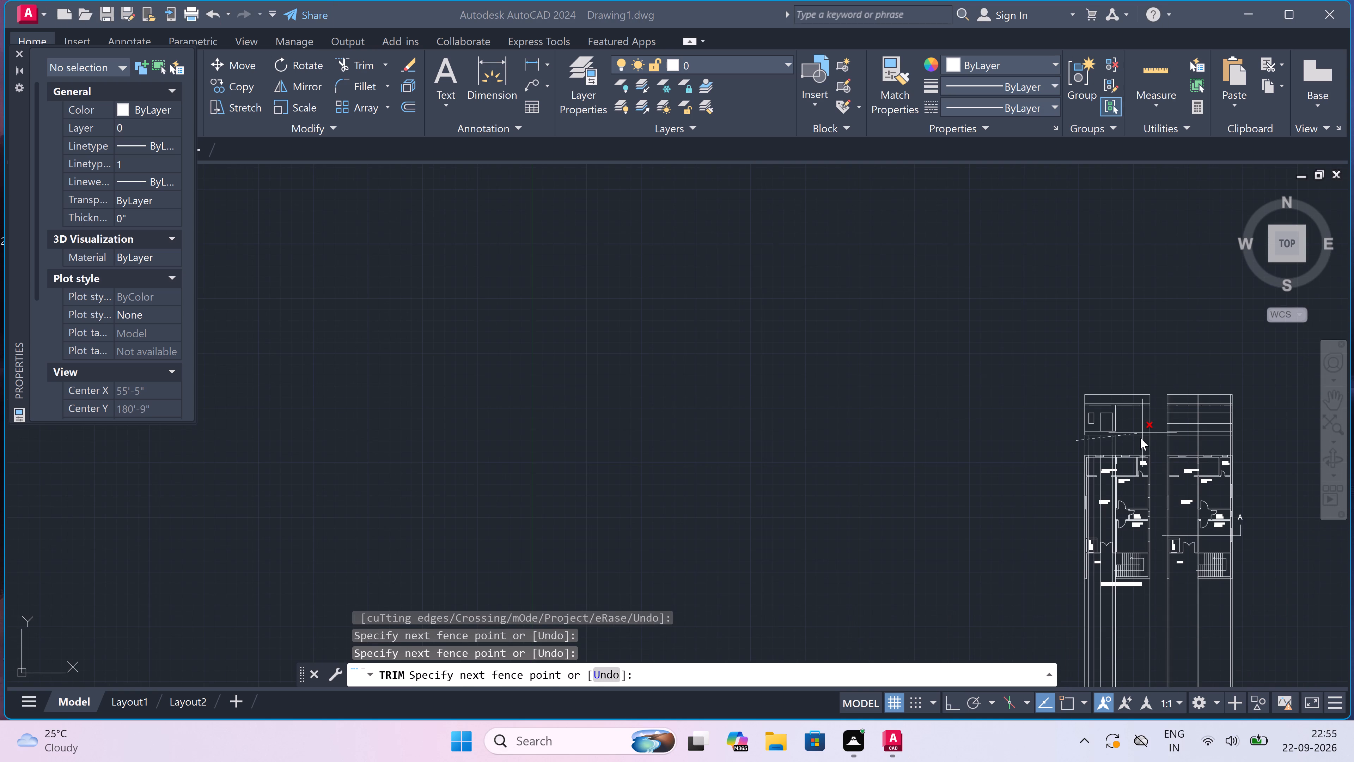
{"action": "scroll", "coordinate": [1148, 437], "scroll_direction": "up", "scroll_amount": 3}
{"action": "left_click", "coordinate": [1176, 448]}
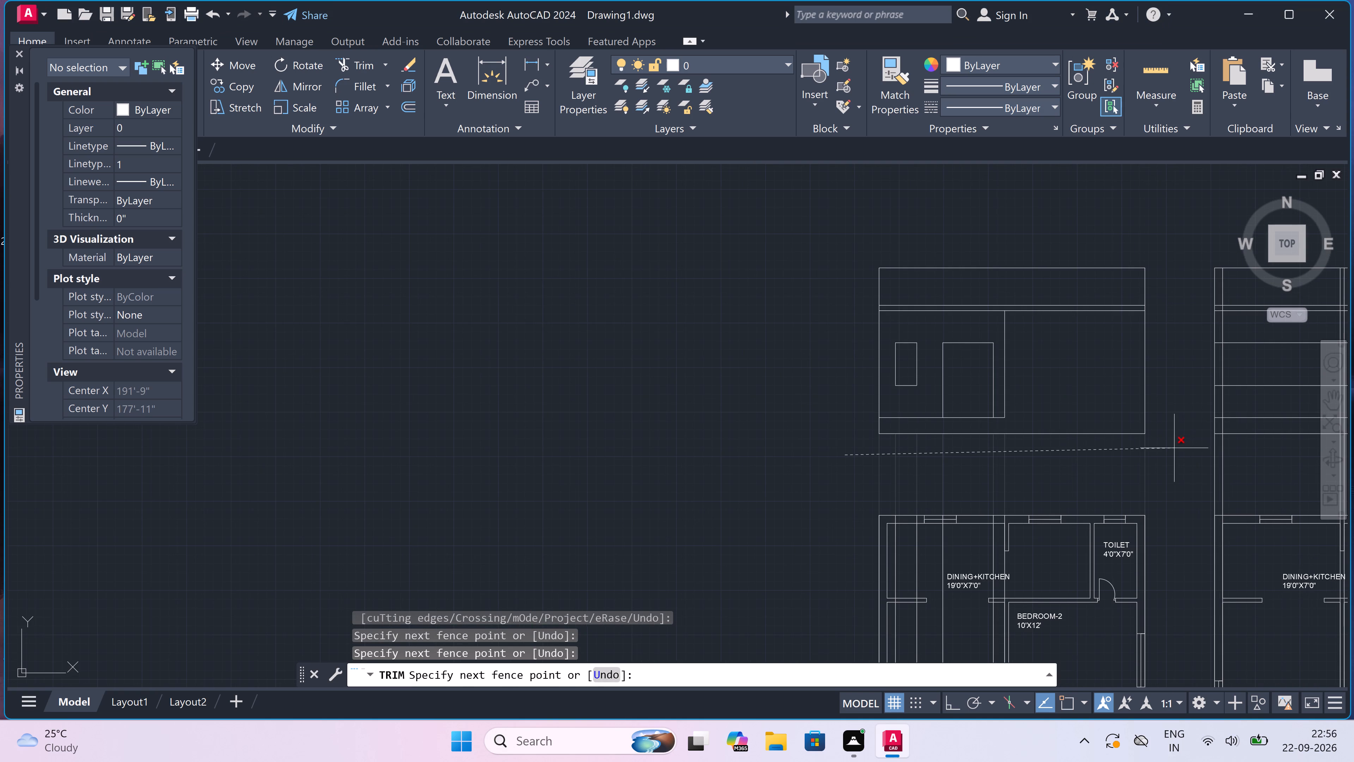
{"action": "left_click", "coordinate": [1168, 451]}
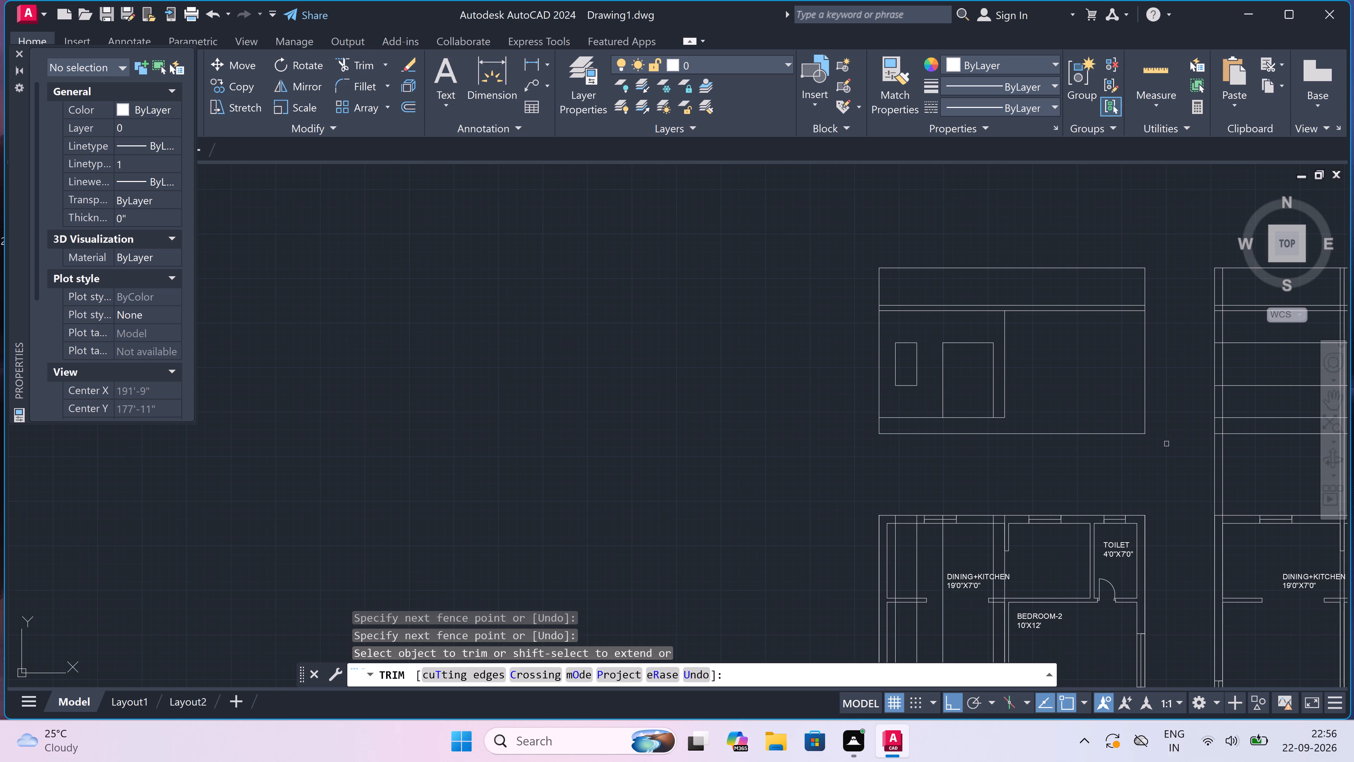
{"action": "key", "text": "Escape"}
Draw a horizontal line from the inner wall line's lower end to the elevation's right edge, continuing the second-lowest level line.
{"action": "scroll", "coordinate": [1158, 442], "scroll_direction": "down", "scroll_amount": 2}
{"action": "scroll", "coordinate": [1159, 431], "scroll_direction": "up", "scroll_amount": 4}
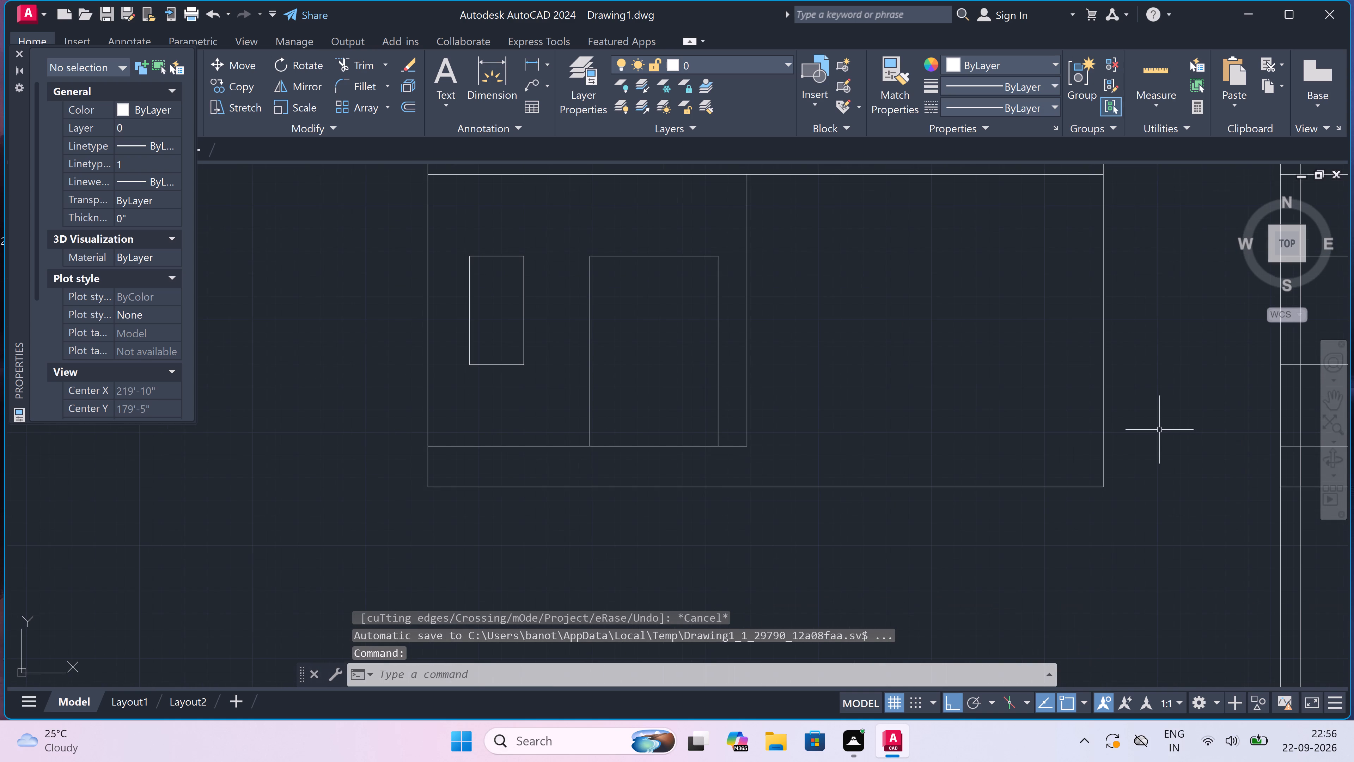
{"action": "key", "text": "l"}
{"action": "key", "text": "space"}
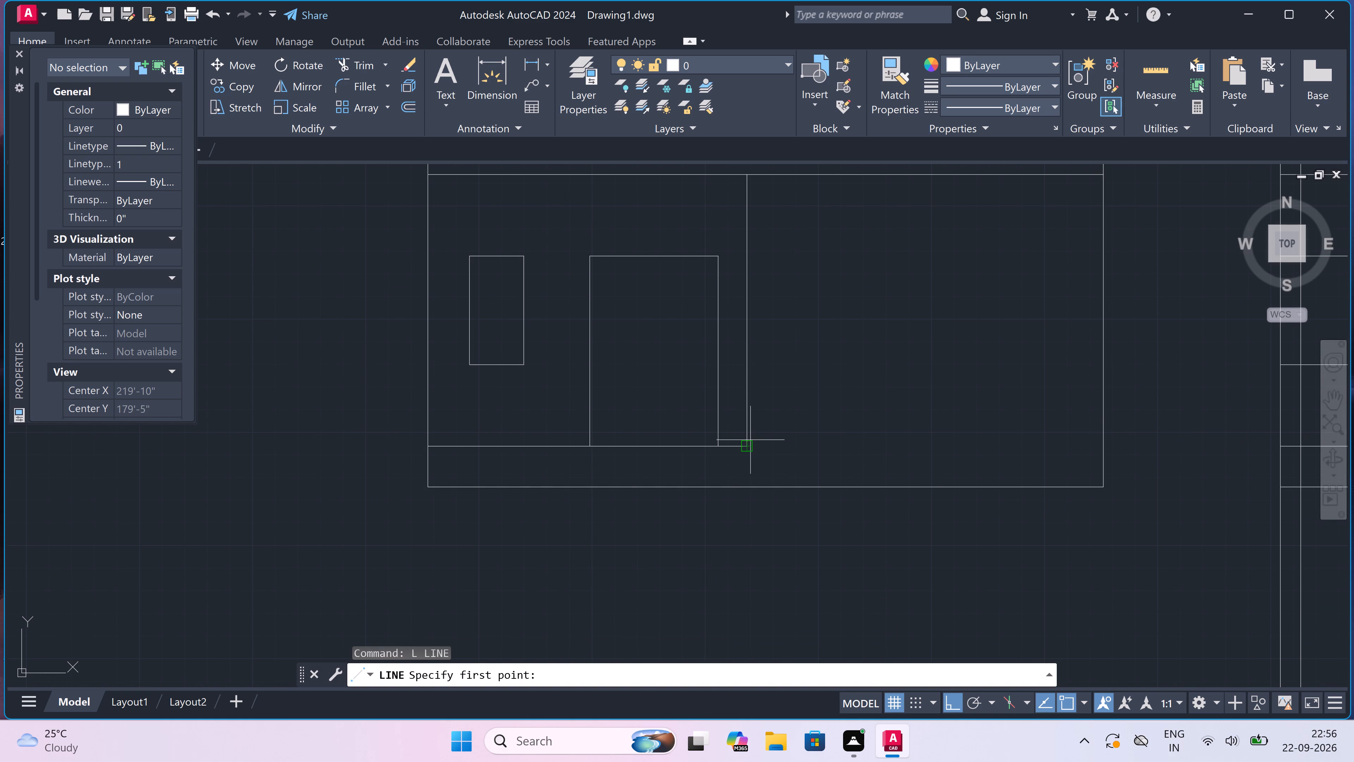
{"action": "left_click_drag", "start_coordinate": [747, 443], "coordinate": [753, 442]}
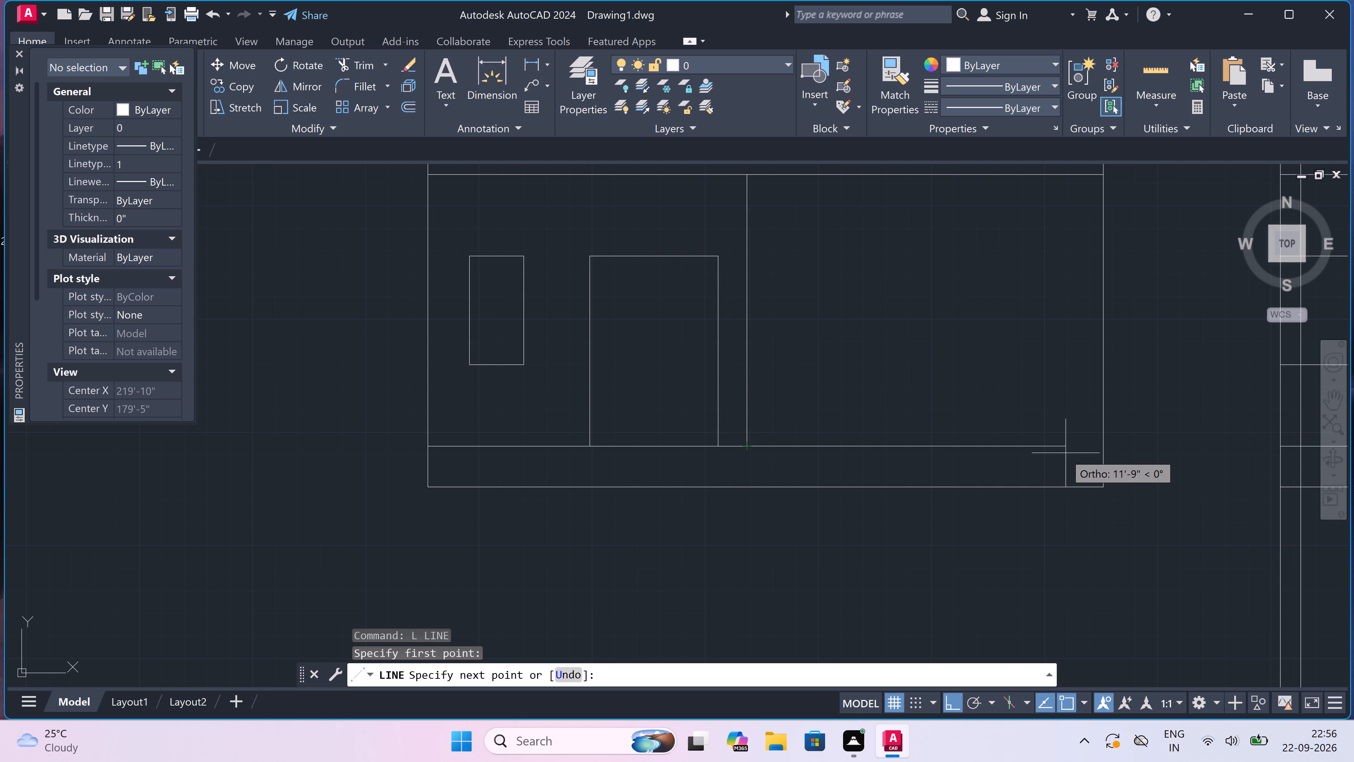
{"action": "left_click", "coordinate": [1103, 449]}
{"action": "key", "text": "Escape"}
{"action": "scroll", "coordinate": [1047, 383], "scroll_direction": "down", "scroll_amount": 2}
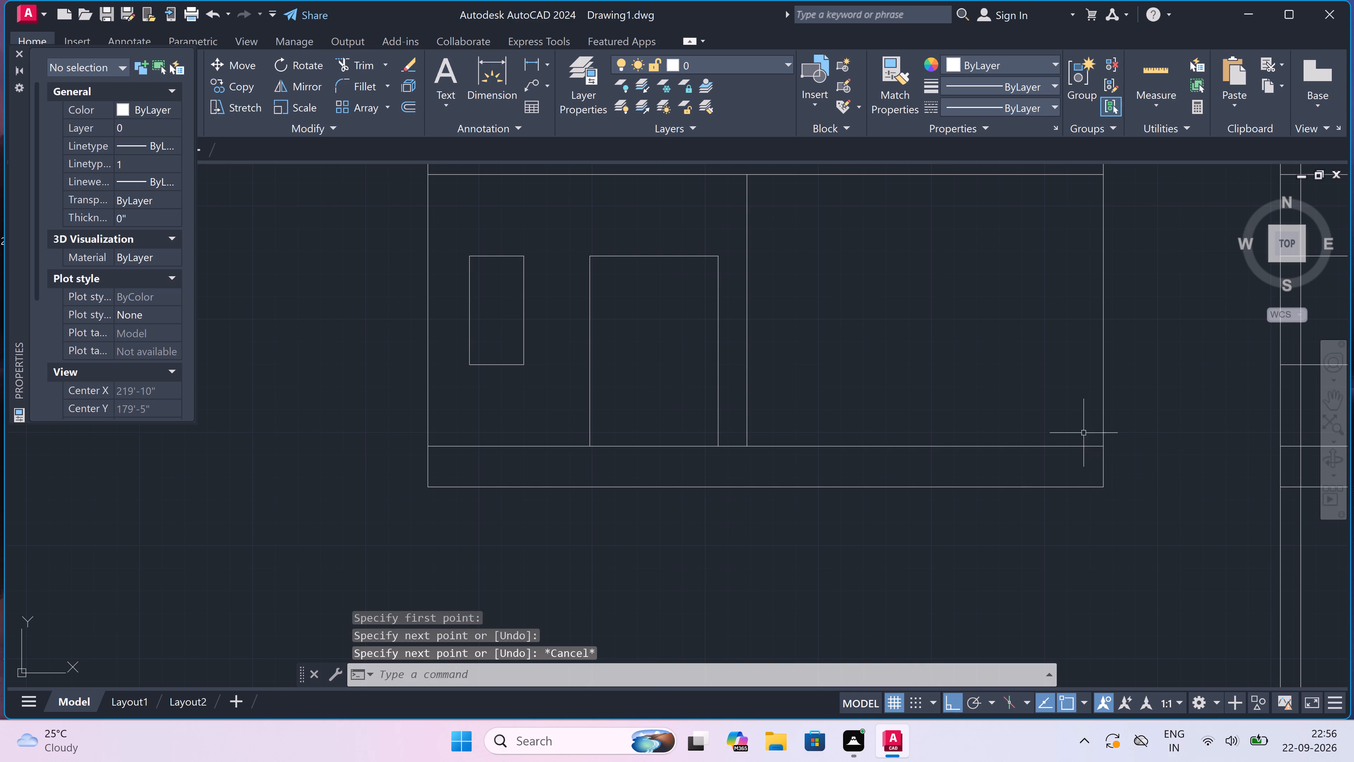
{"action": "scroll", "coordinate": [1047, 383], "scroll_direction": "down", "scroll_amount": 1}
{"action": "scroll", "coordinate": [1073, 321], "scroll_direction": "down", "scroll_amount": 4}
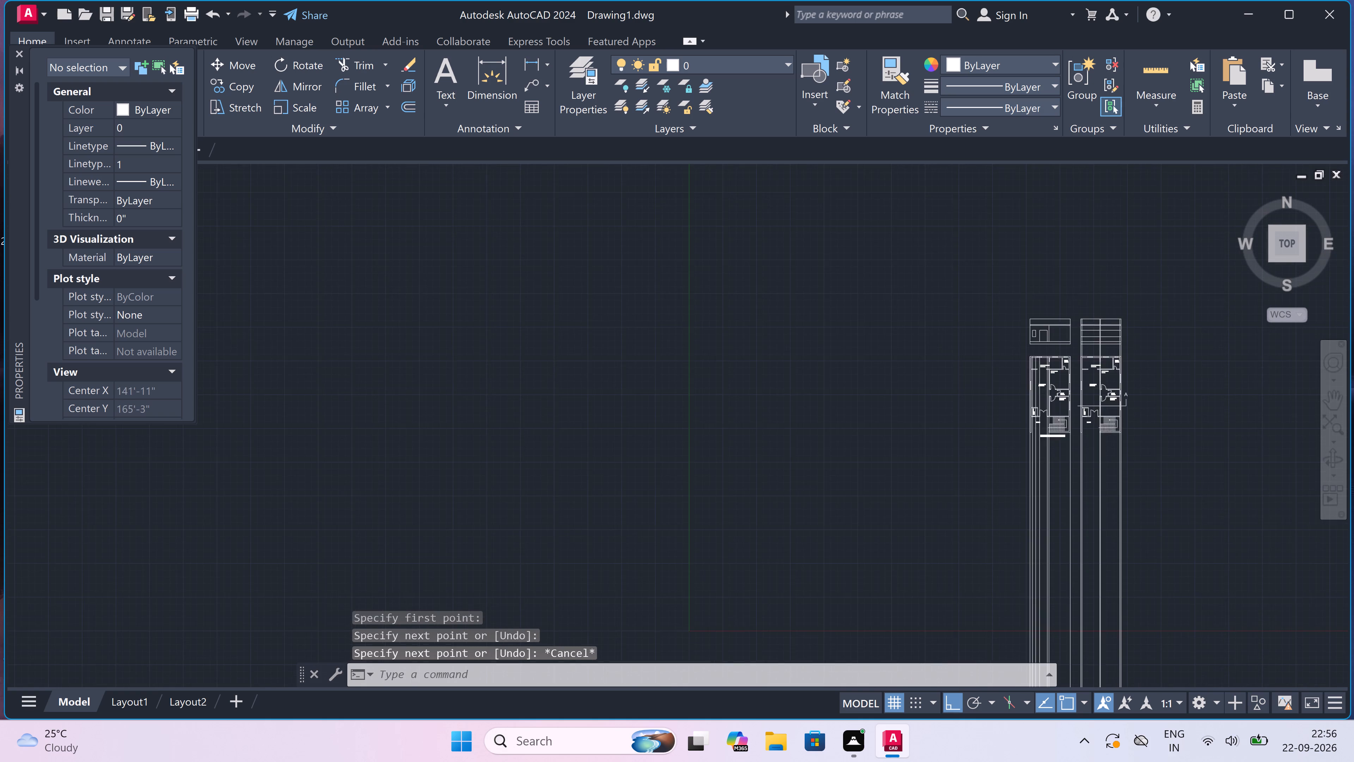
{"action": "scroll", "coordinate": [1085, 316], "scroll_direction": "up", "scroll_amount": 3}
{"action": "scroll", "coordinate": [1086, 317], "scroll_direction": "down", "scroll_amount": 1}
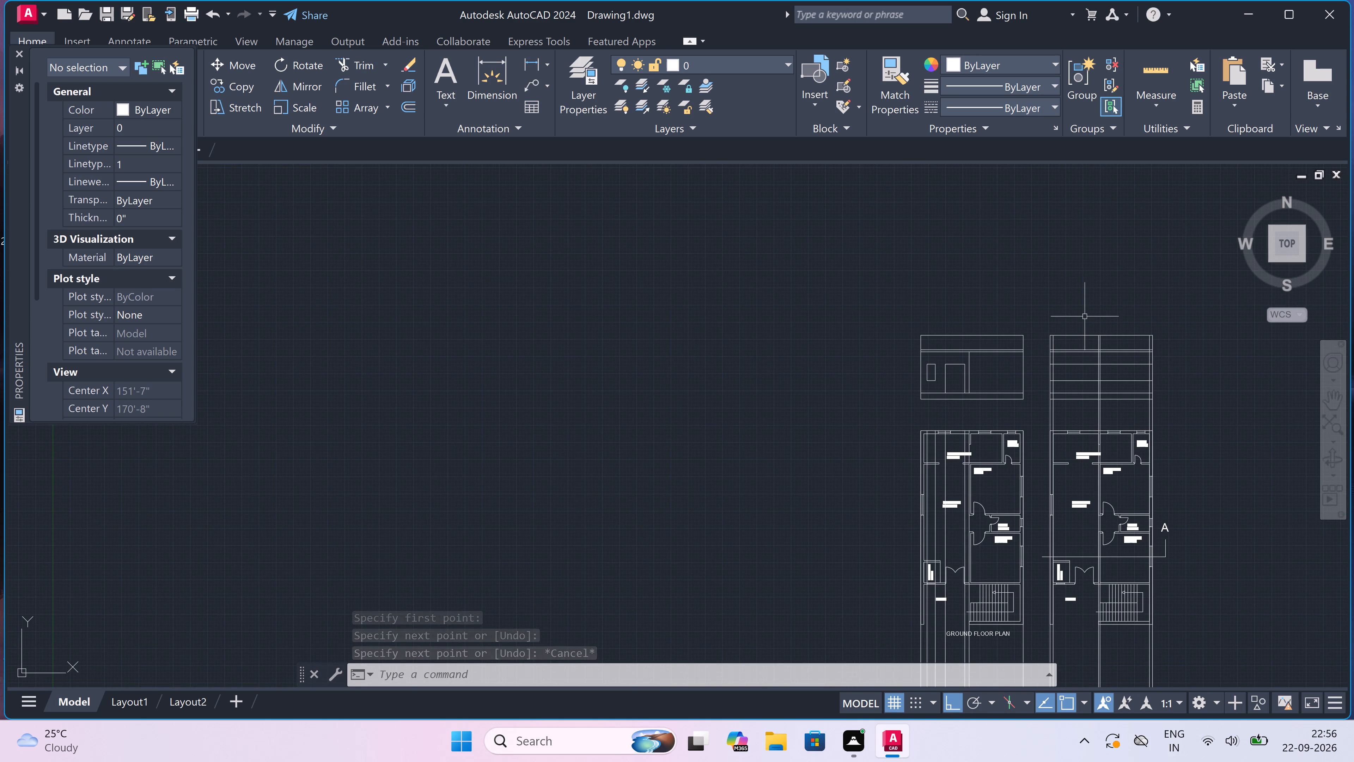
Trim the inner vertical lines out of the top band of section A, between its two uppermost level lines.
{"action": "scroll", "coordinate": [1112, 324], "scroll_direction": "up", "scroll_amount": 3}
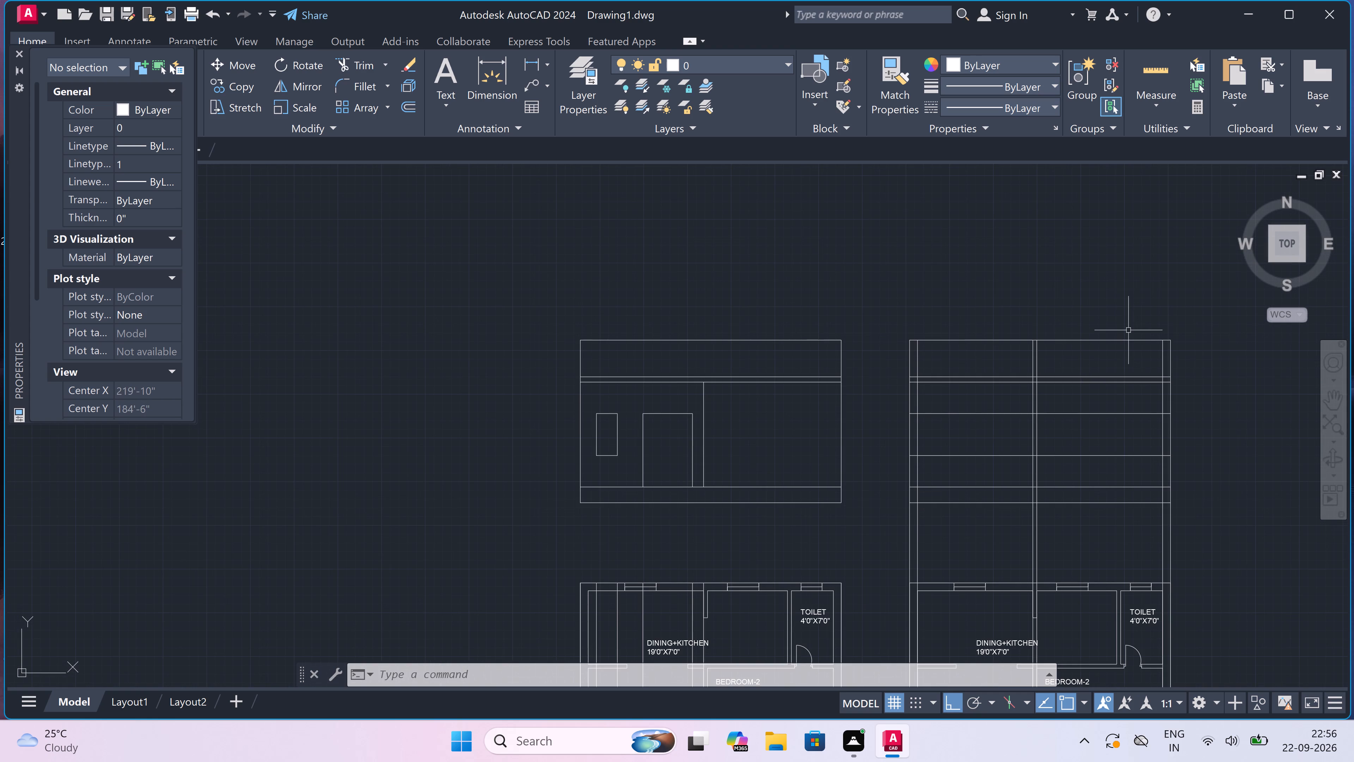
{"action": "type", "text": "TR"}
{"action": "key", "text": "space"}
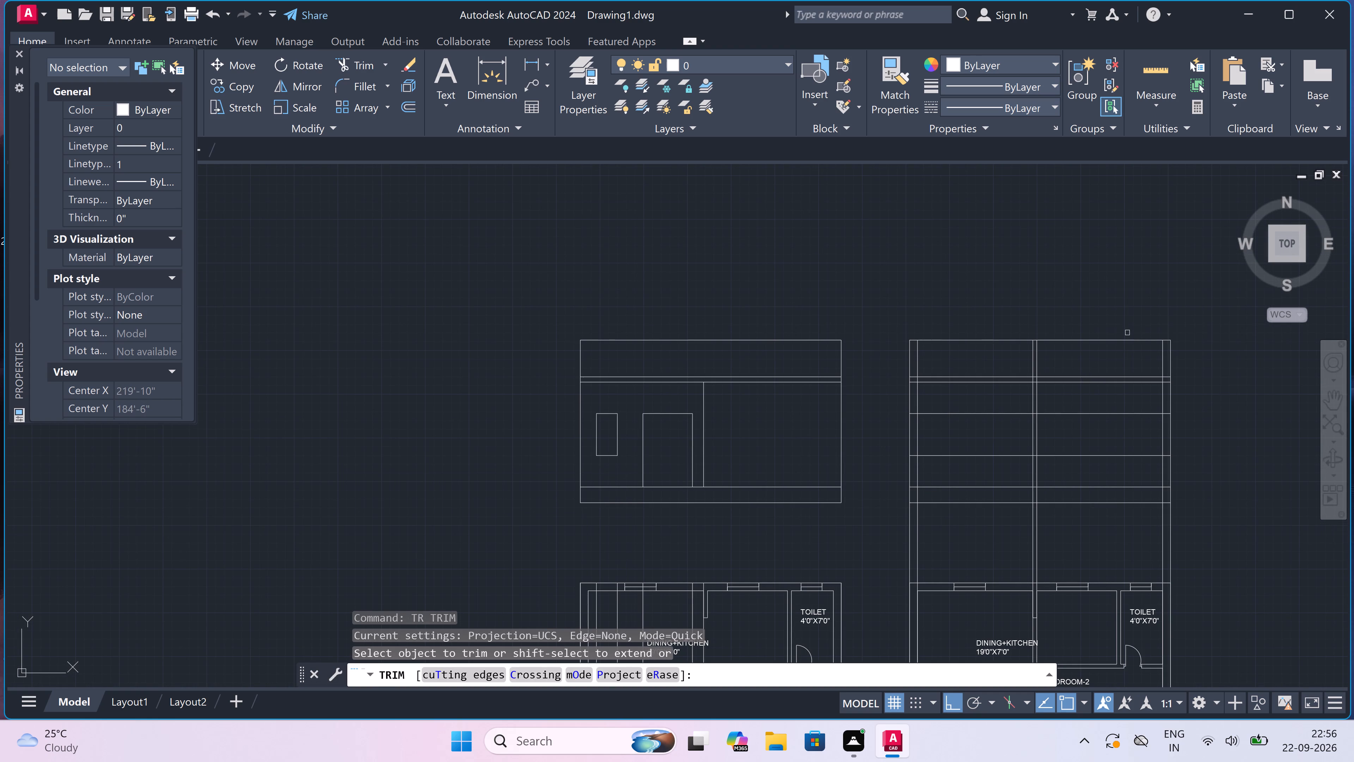
{"action": "left_click", "coordinate": [1160, 356]}
{"action": "left_click", "coordinate": [1160, 356]}
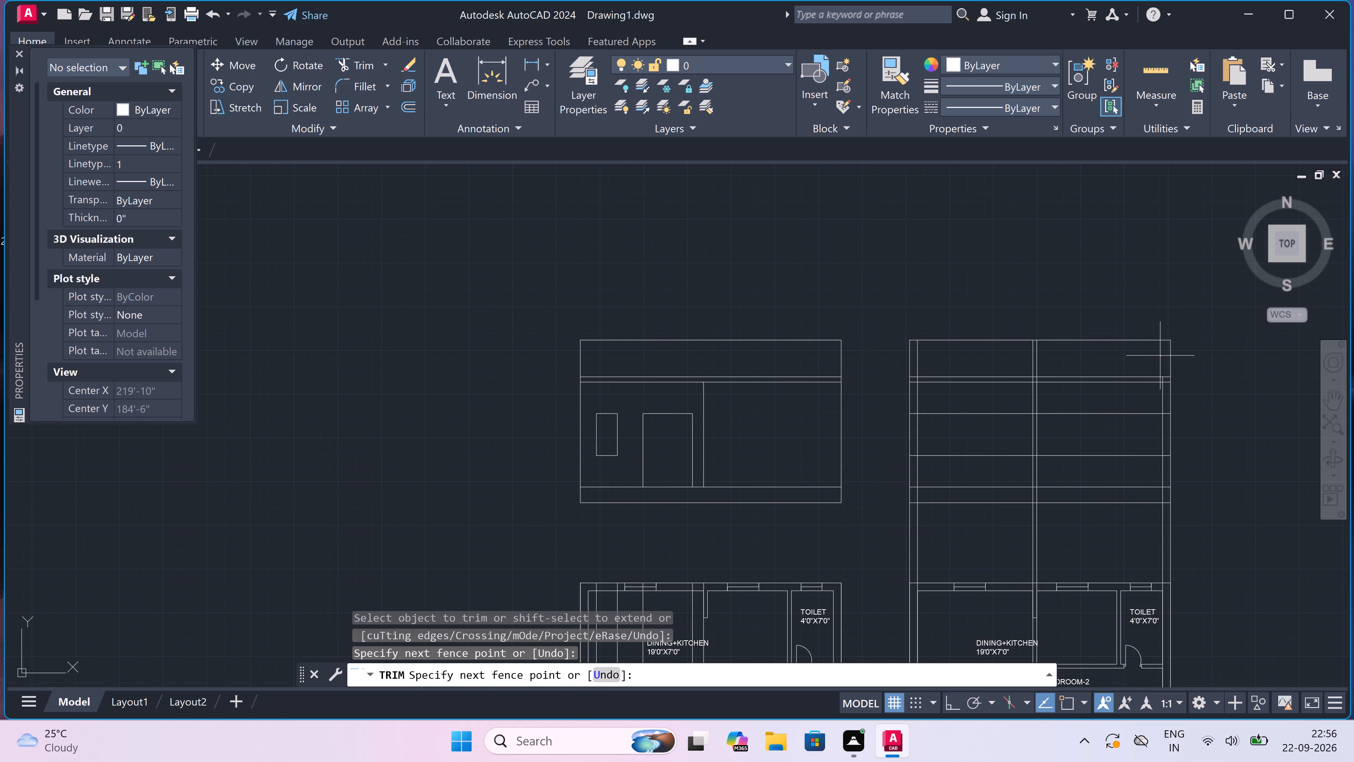
{"action": "left_click", "coordinate": [918, 354]}
{"action": "left_click", "coordinate": [918, 354]}
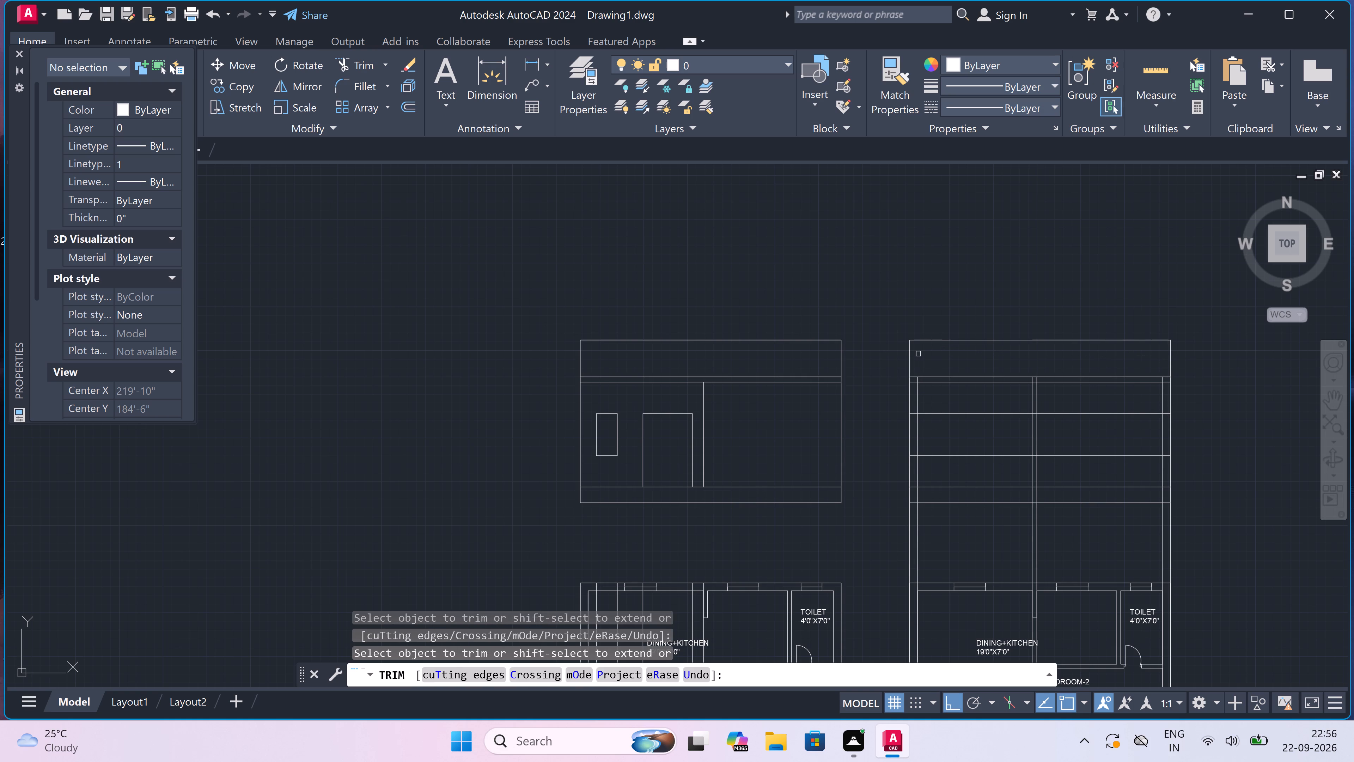
Trim the left inner, middle pair and right inner wall lines out of section A's thin slab band below the top band.
{"action": "scroll", "coordinate": [915, 371], "scroll_direction": "up", "scroll_amount": 3}
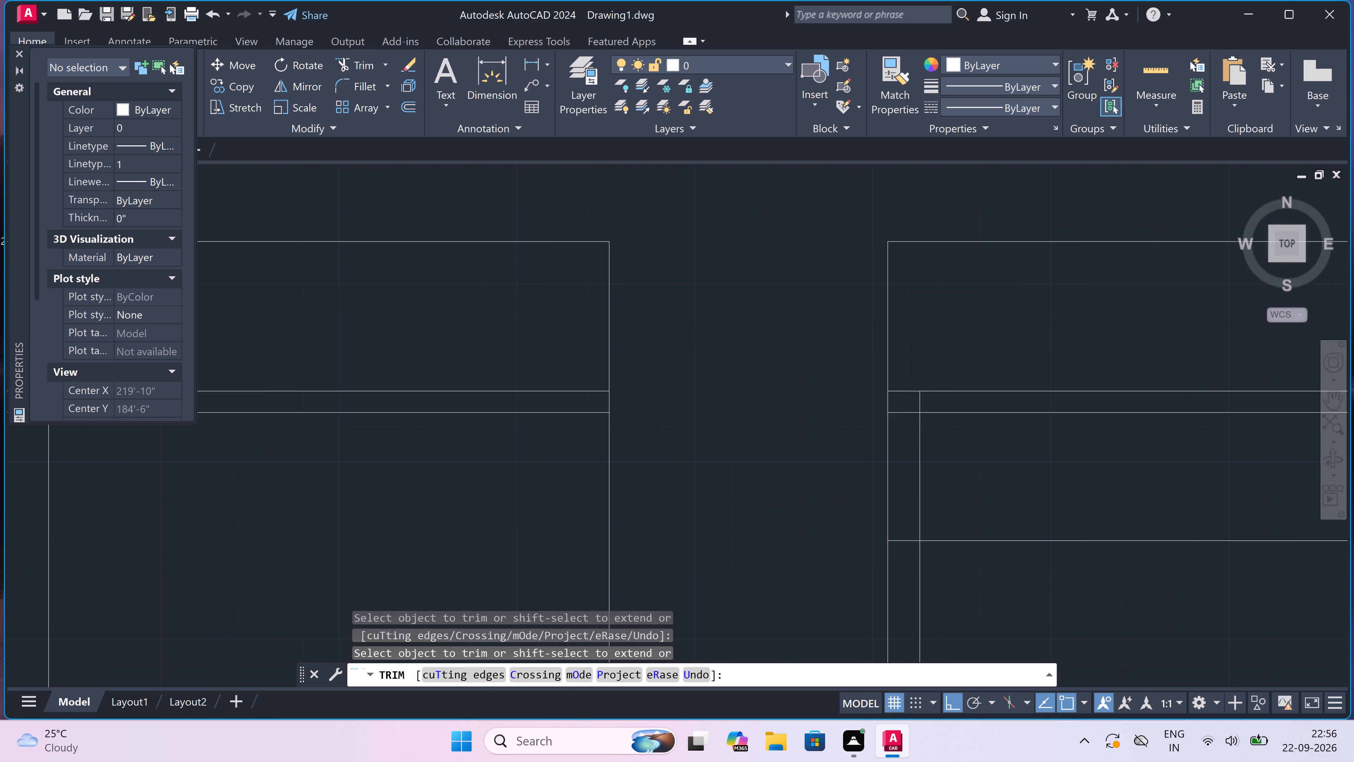
{"action": "left_click", "coordinate": [922, 404]}
{"action": "scroll", "coordinate": [920, 404], "scroll_direction": "down", "scroll_amount": 4}
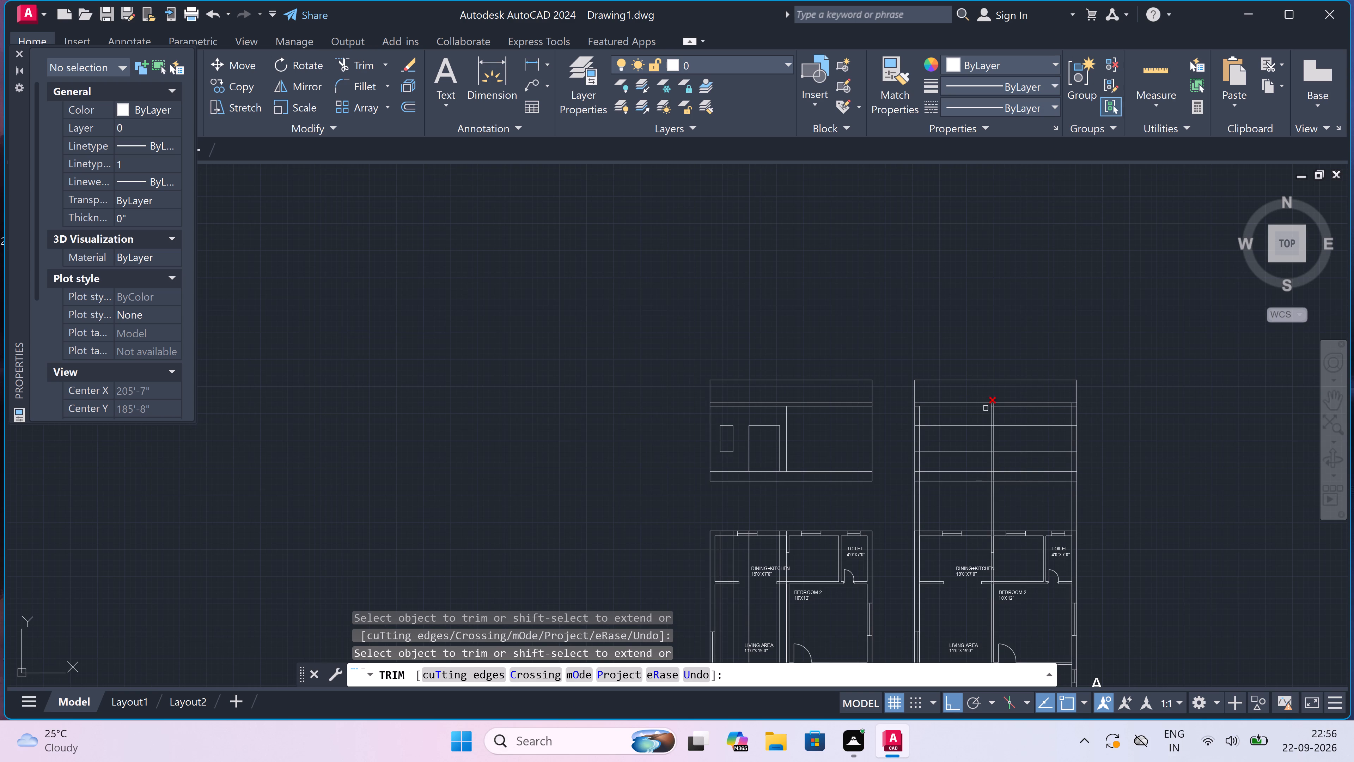
{"action": "scroll", "coordinate": [986, 407], "scroll_direction": "up", "scroll_amount": 6}
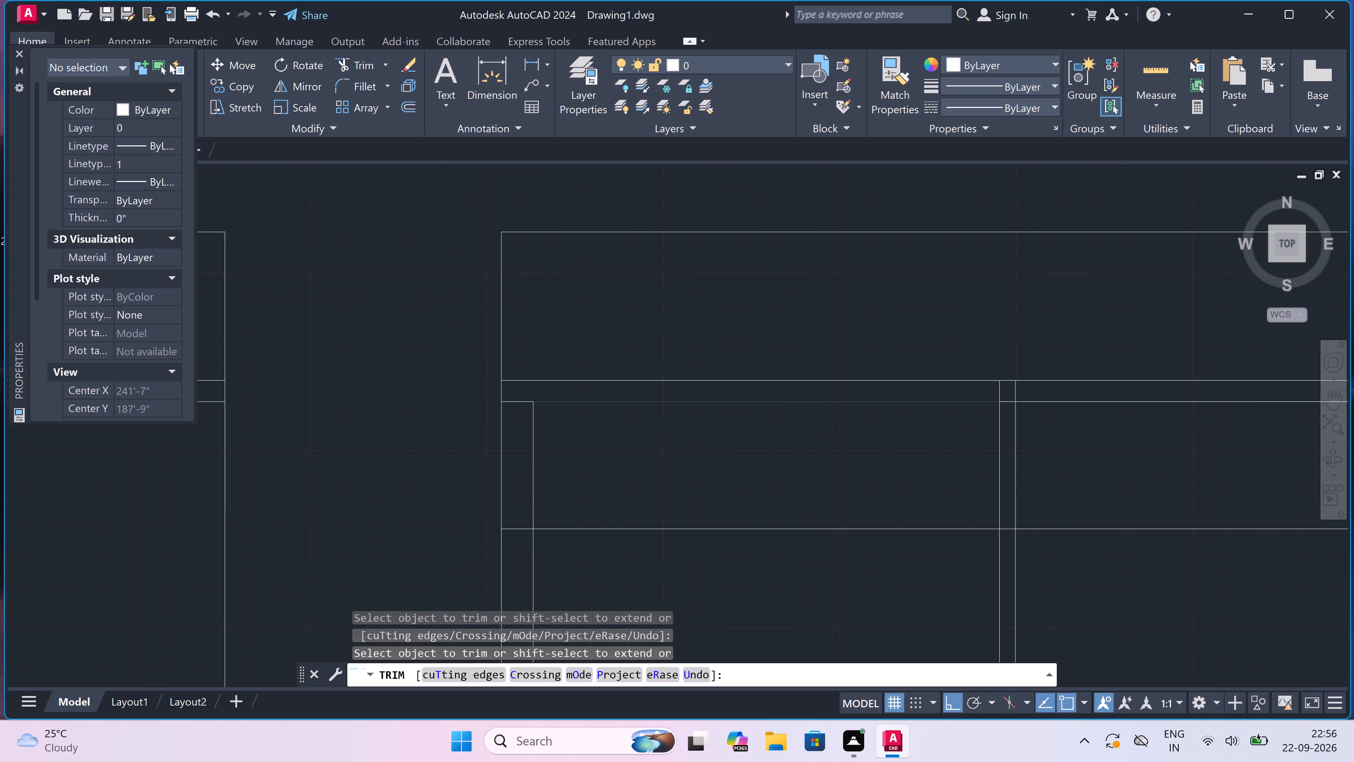
{"action": "left_click", "coordinate": [984, 387]}
{"action": "left_click", "coordinate": [1054, 376]}
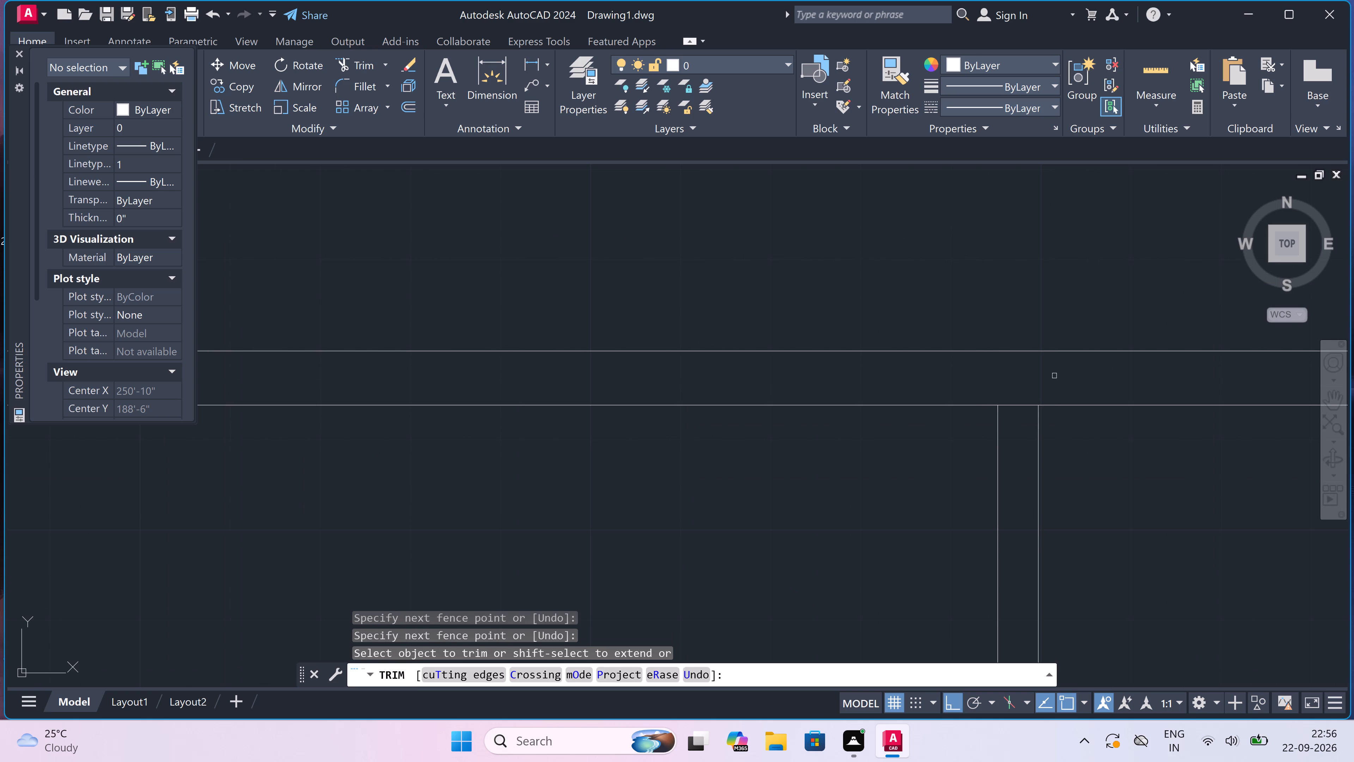
{"action": "scroll", "coordinate": [1013, 380], "scroll_direction": "down", "scroll_amount": 5}
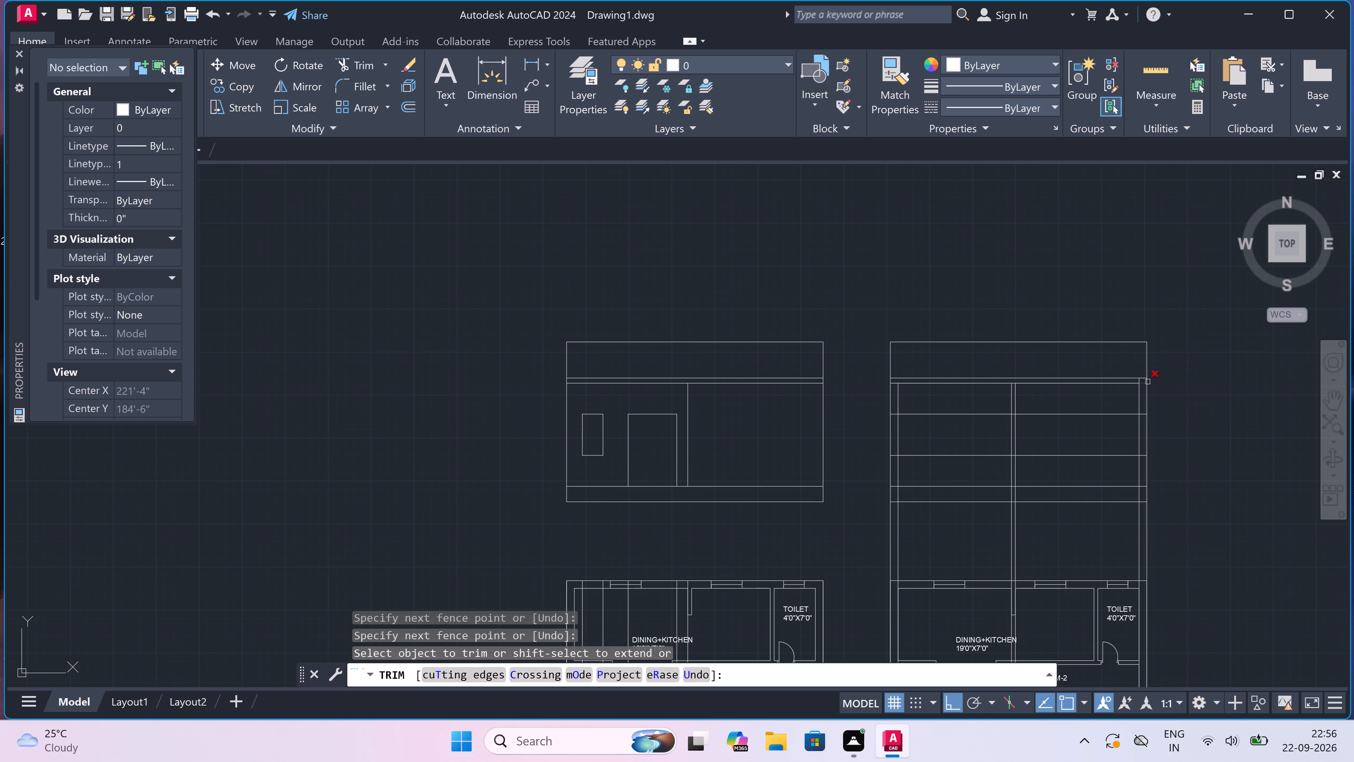
{"action": "scroll", "coordinate": [1143, 377], "scroll_direction": "up", "scroll_amount": 3}
{"action": "scroll", "coordinate": [1115, 399], "scroll_direction": "up", "scroll_amount": 2}
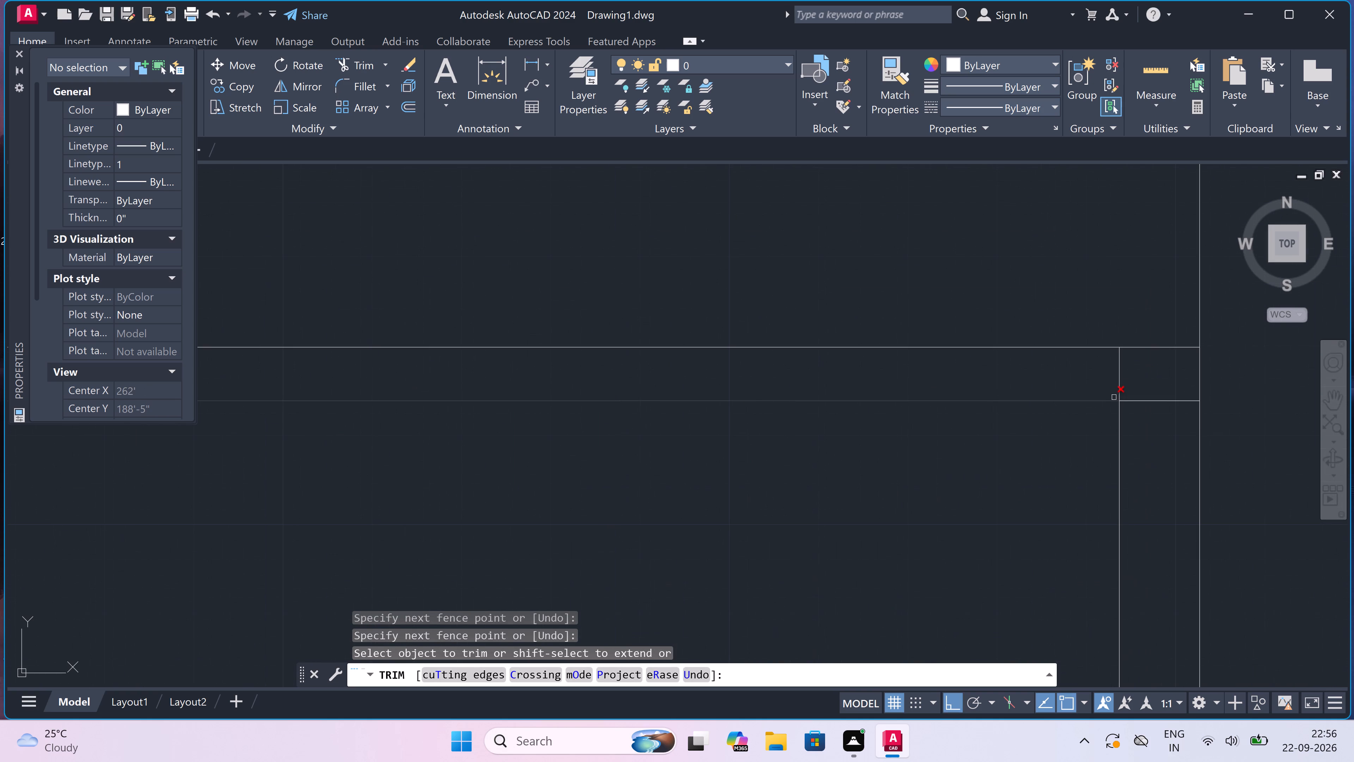
{"action": "left_click", "coordinate": [1118, 383]}
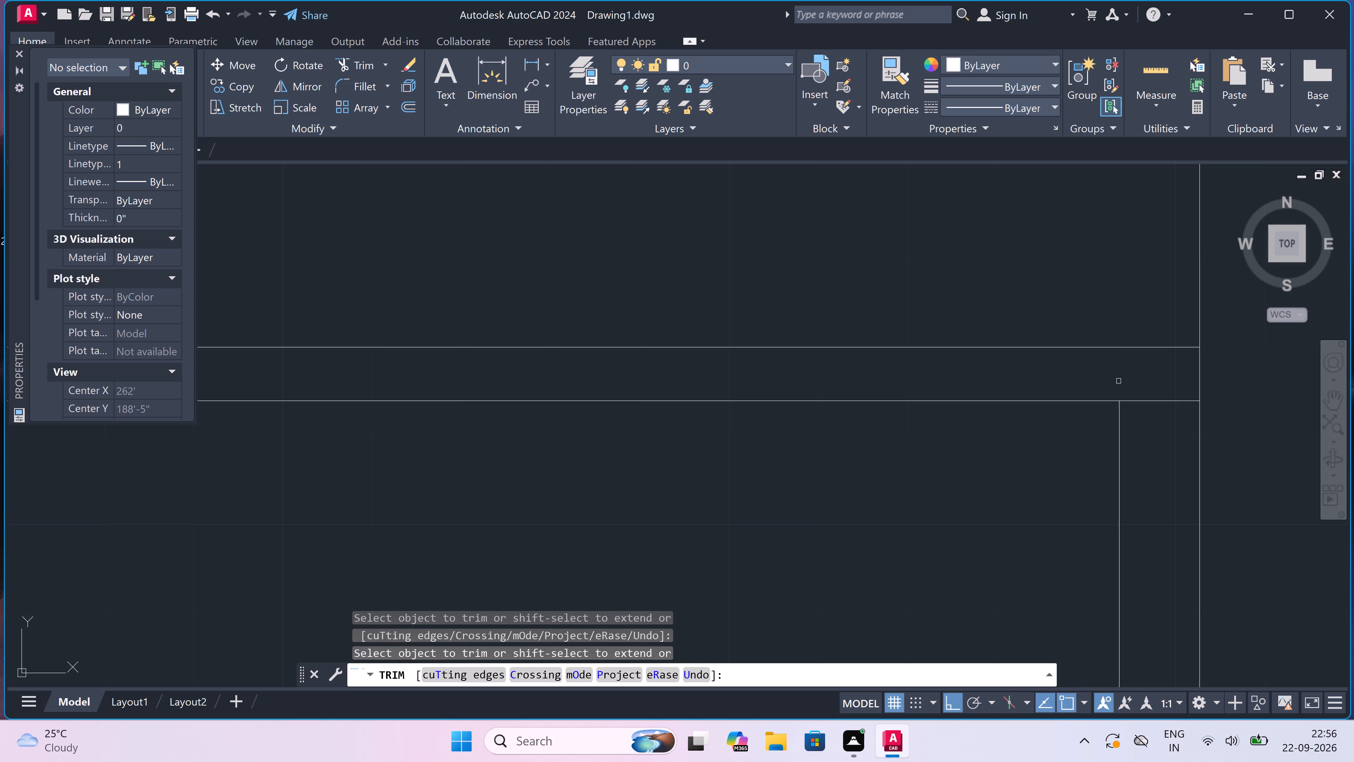
Trim the two intermediate level lines out of the thickness of section A's right outer wall.
{"action": "scroll", "coordinate": [1118, 381], "scroll_direction": "down", "scroll_amount": 3}
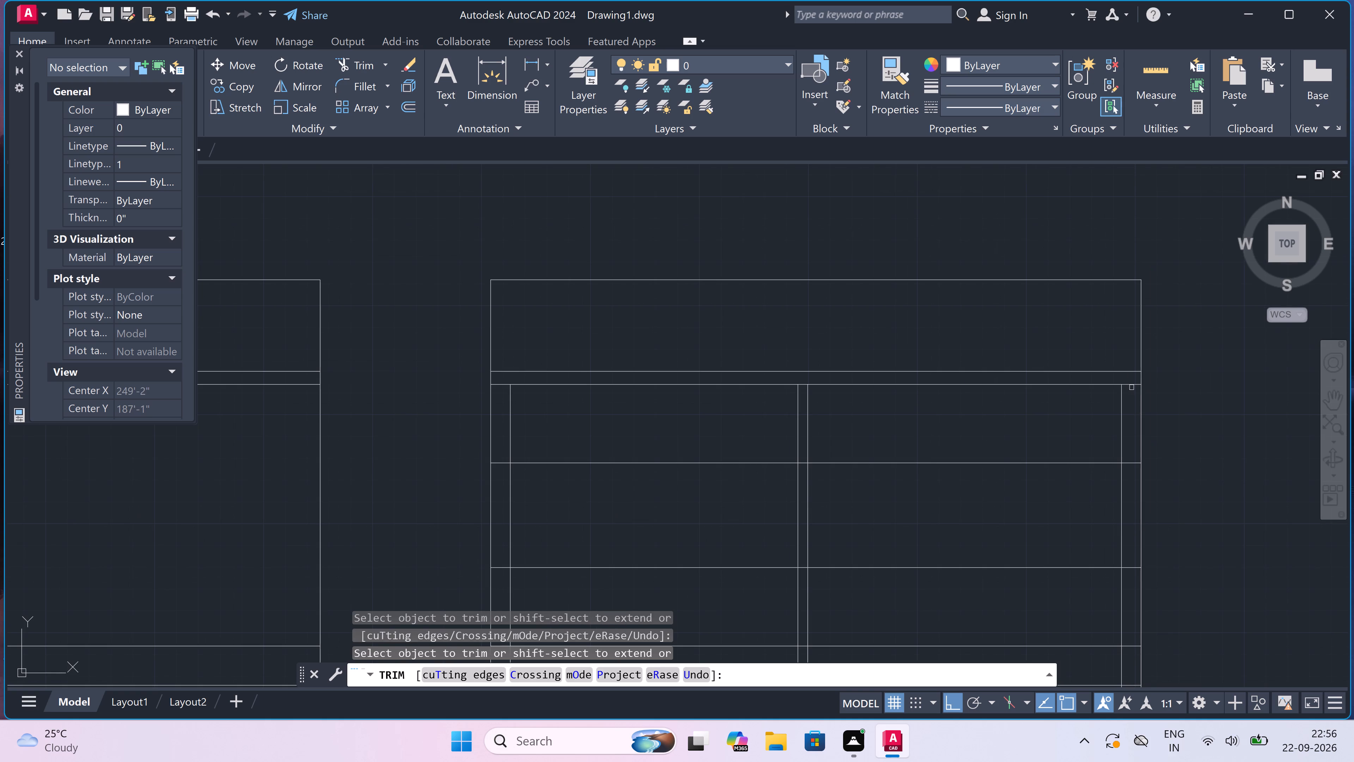
{"action": "left_click", "coordinate": [1127, 419]}
{"action": "scroll", "coordinate": [1120, 561], "scroll_direction": "up", "scroll_amount": 3}
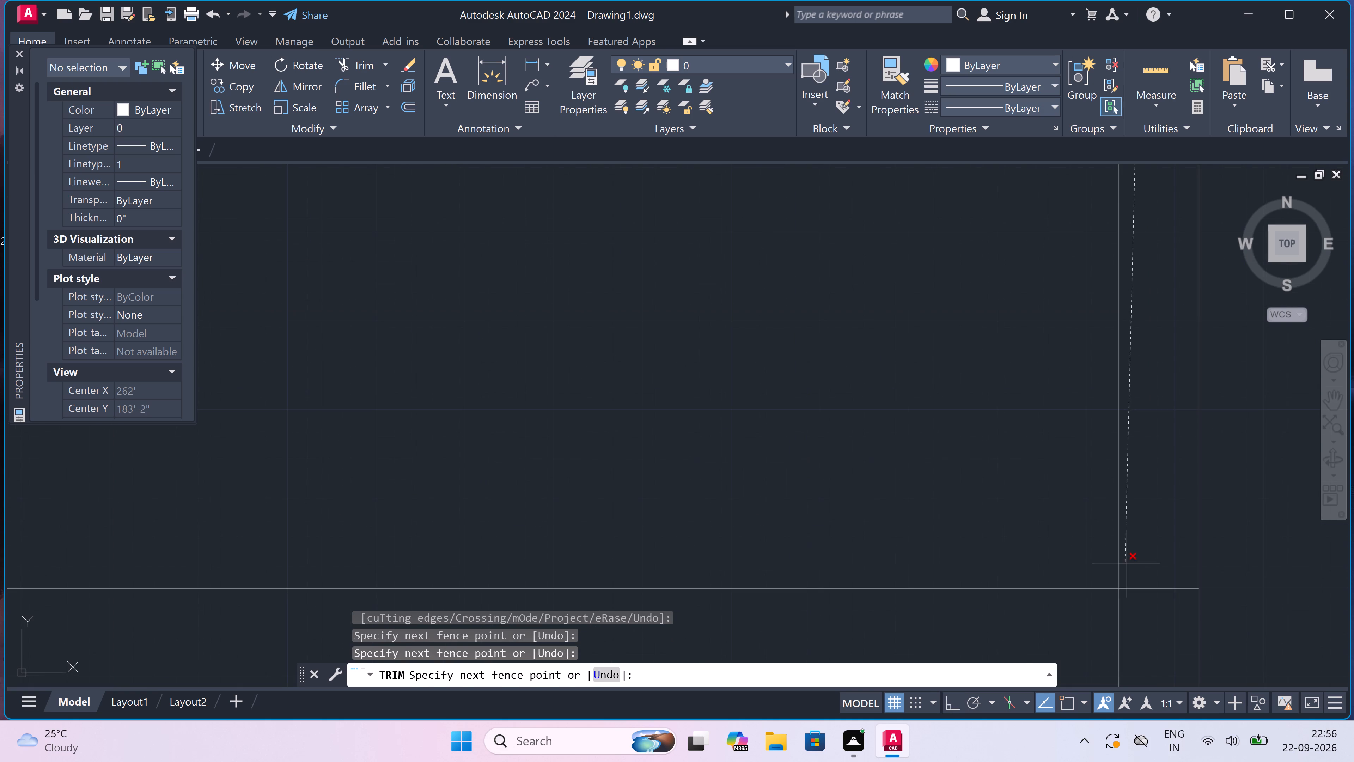
{"action": "left_click", "coordinate": [1143, 594]}
Trim the inner vertical wall lines between section A's two lowest level lines.
{"action": "scroll", "coordinate": [1048, 477], "scroll_direction": "down", "scroll_amount": 1}
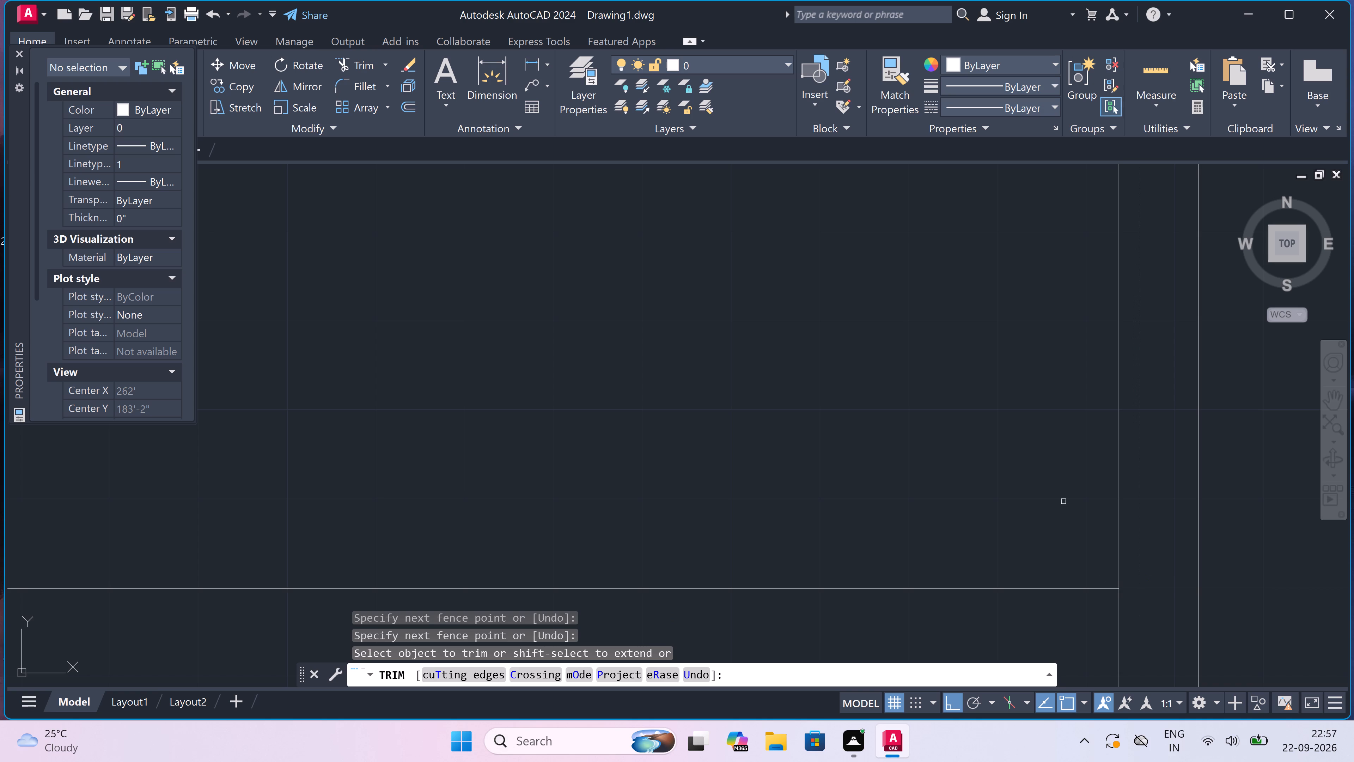
{"action": "scroll", "coordinate": [1048, 477], "scroll_direction": "down", "scroll_amount": 6}
{"action": "scroll", "coordinate": [1045, 482], "scroll_direction": "up", "scroll_amount": 3}
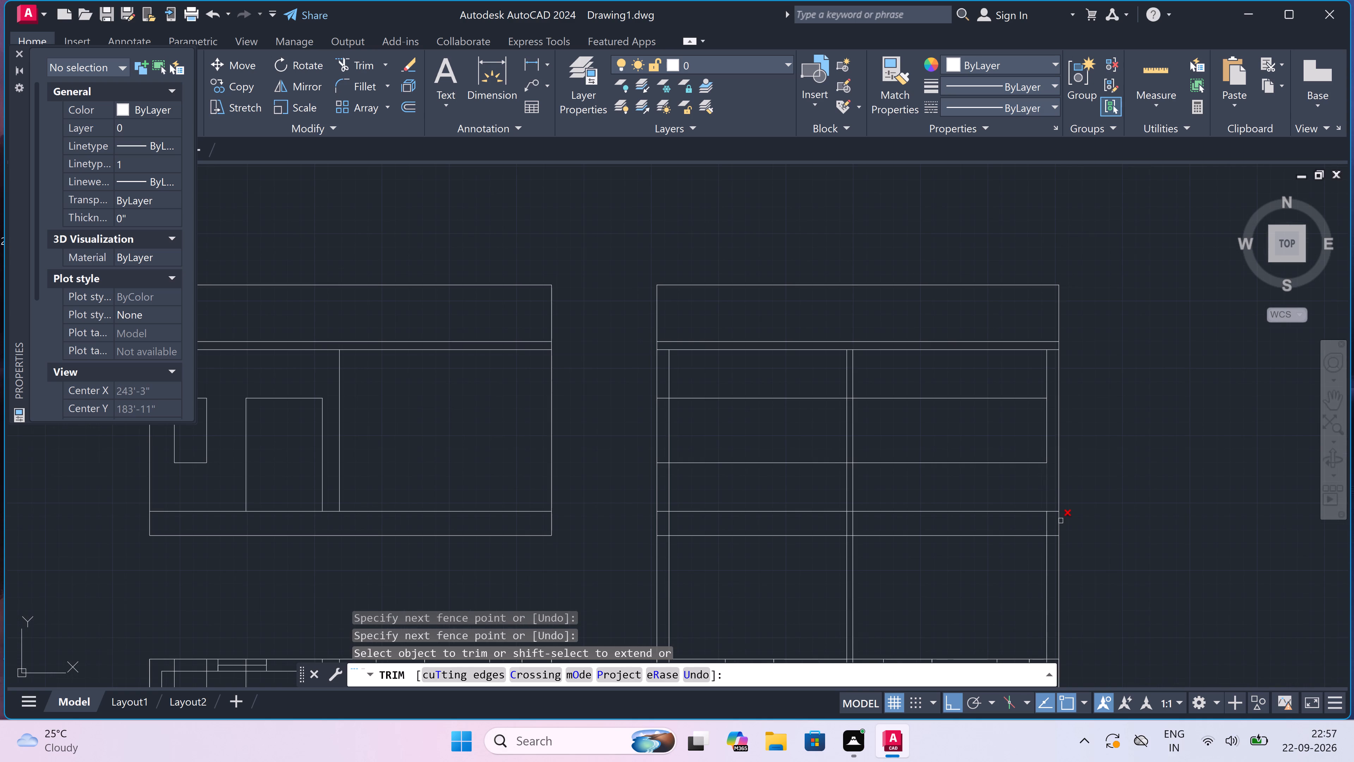
{"action": "scroll", "coordinate": [1048, 524], "scroll_direction": "up", "scroll_amount": 2}
{"action": "left_click", "coordinate": [1049, 518]}
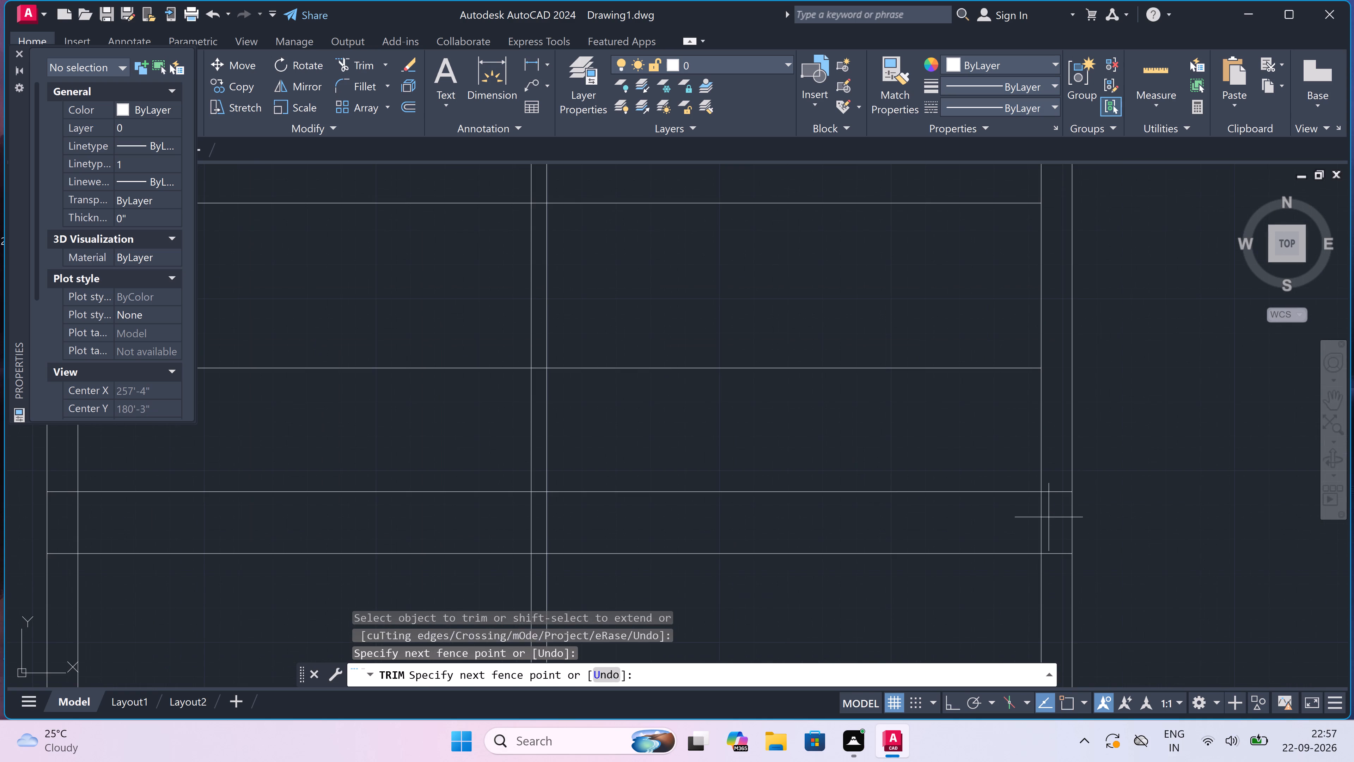
{"action": "scroll", "coordinate": [887, 494], "scroll_direction": "down", "scroll_amount": 4}
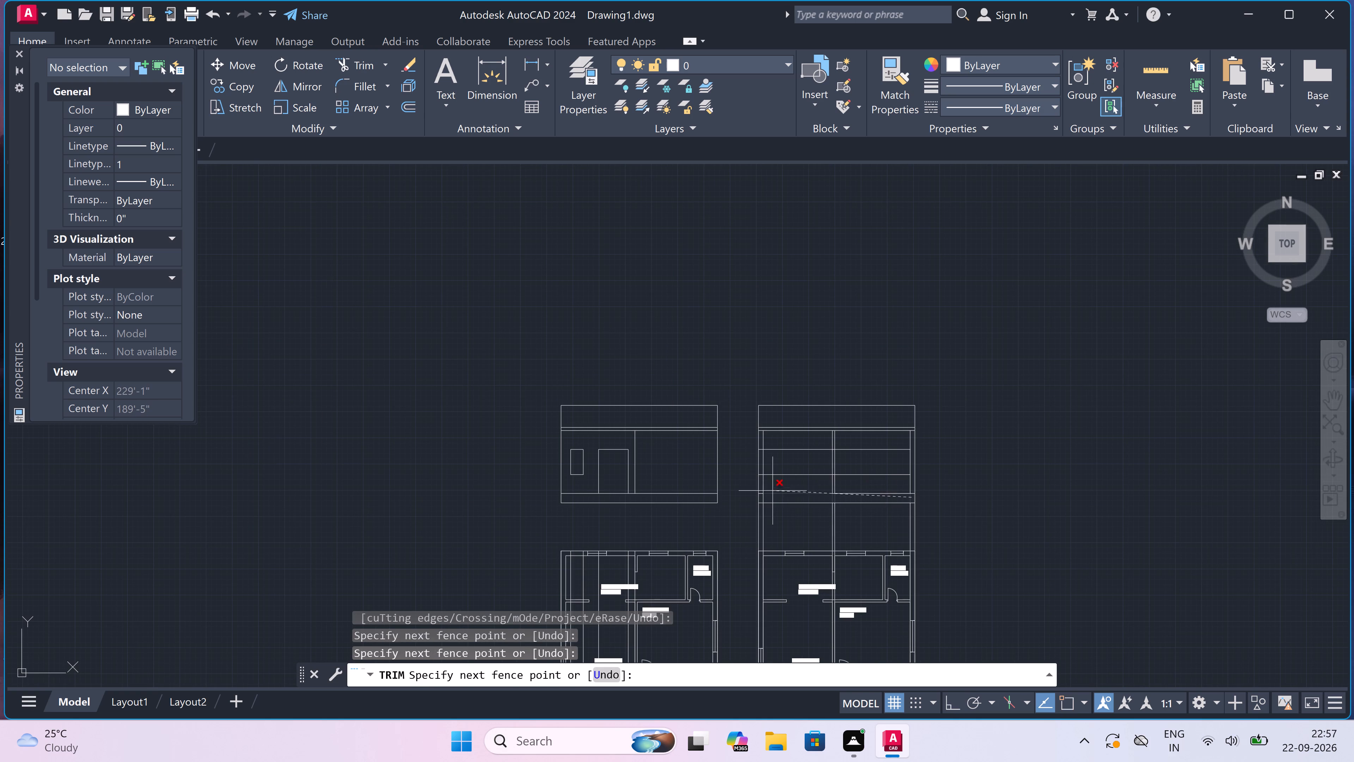
{"action": "scroll", "coordinate": [771, 489], "scroll_direction": "up", "scroll_amount": 3}
{"action": "left_click", "coordinate": [729, 517]}
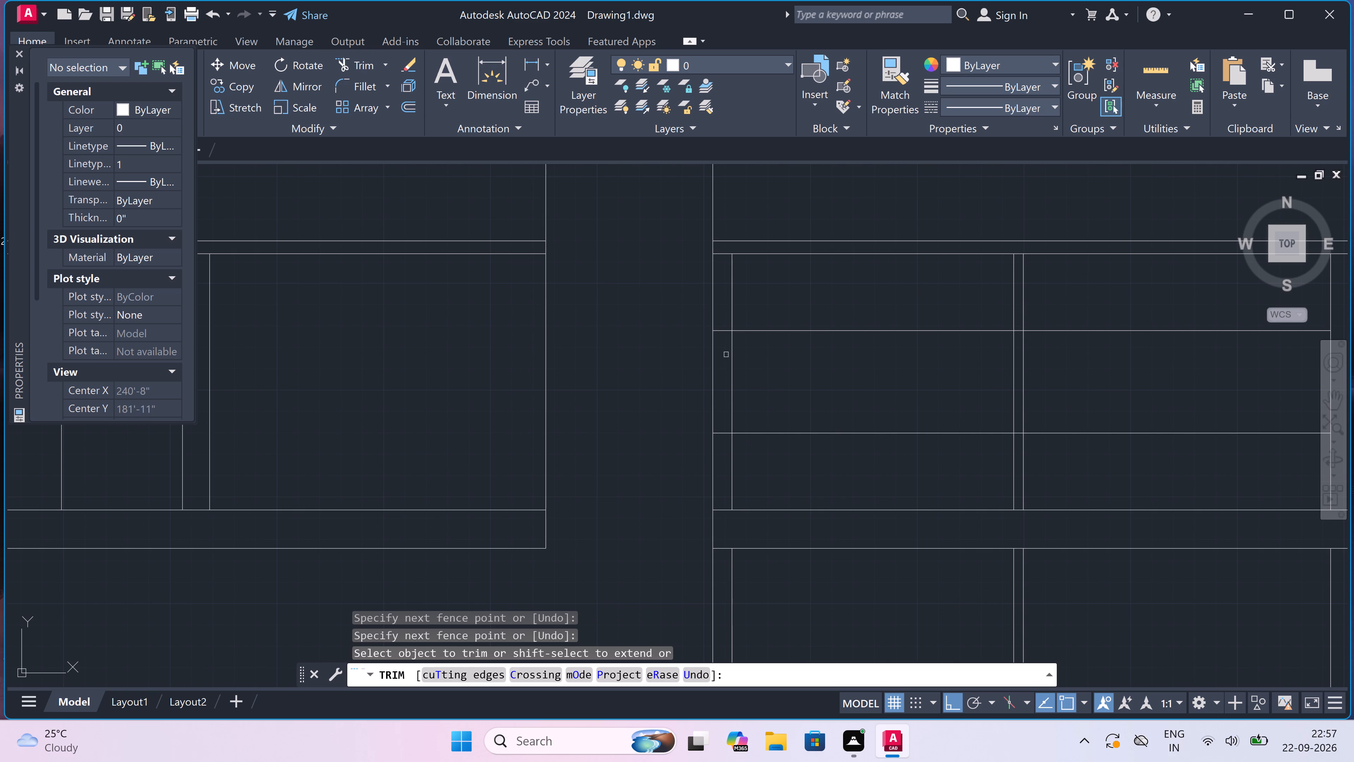
Trim the remaining intermediate level lines across section A's left wall, middle wall and both rooms, leaving only walls between slab and floor.
{"action": "left_click", "coordinate": [724, 316]}
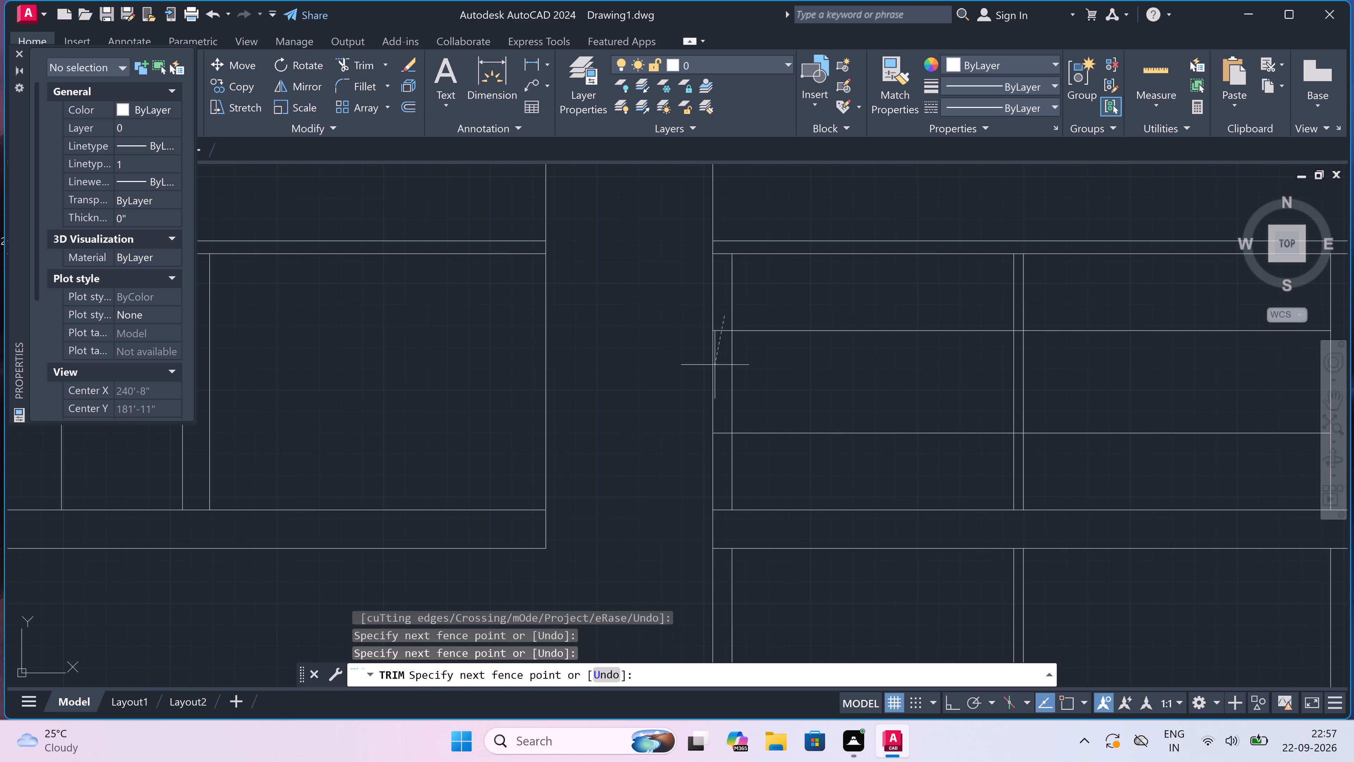
{"action": "left_click", "coordinate": [716, 441]}
{"action": "left_click", "coordinate": [809, 312]}
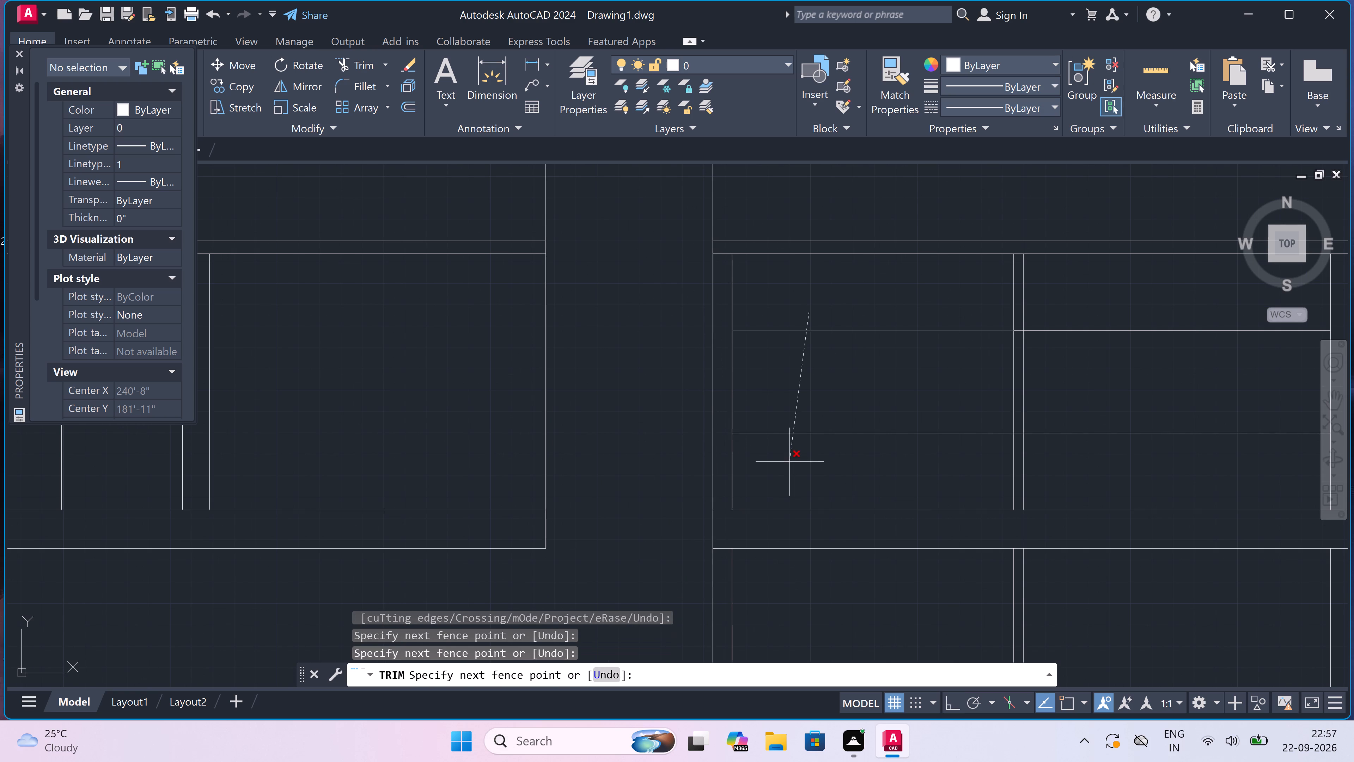
{"action": "left_click", "coordinate": [789, 464]}
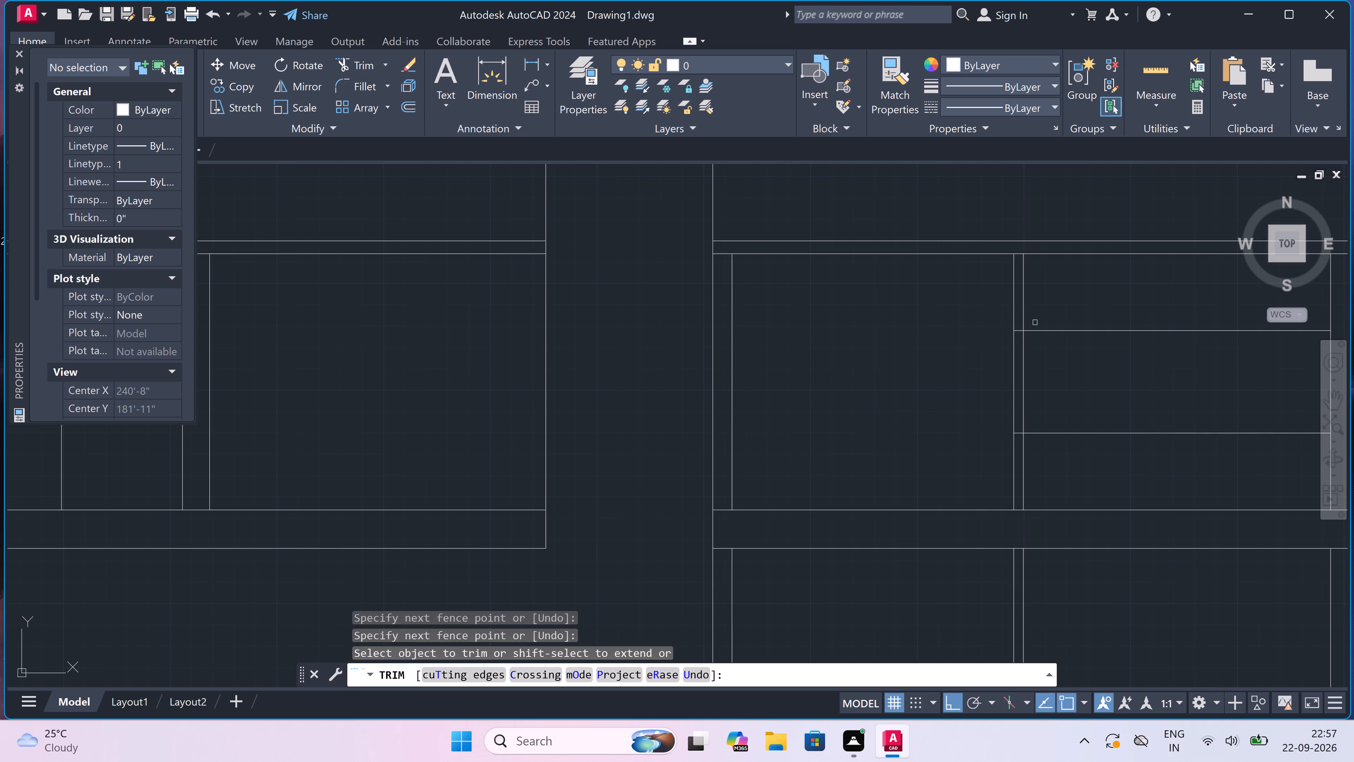
{"action": "scroll", "coordinate": [1026, 330], "scroll_direction": "up", "scroll_amount": 1}
{"action": "left_click", "coordinate": [1017, 328]}
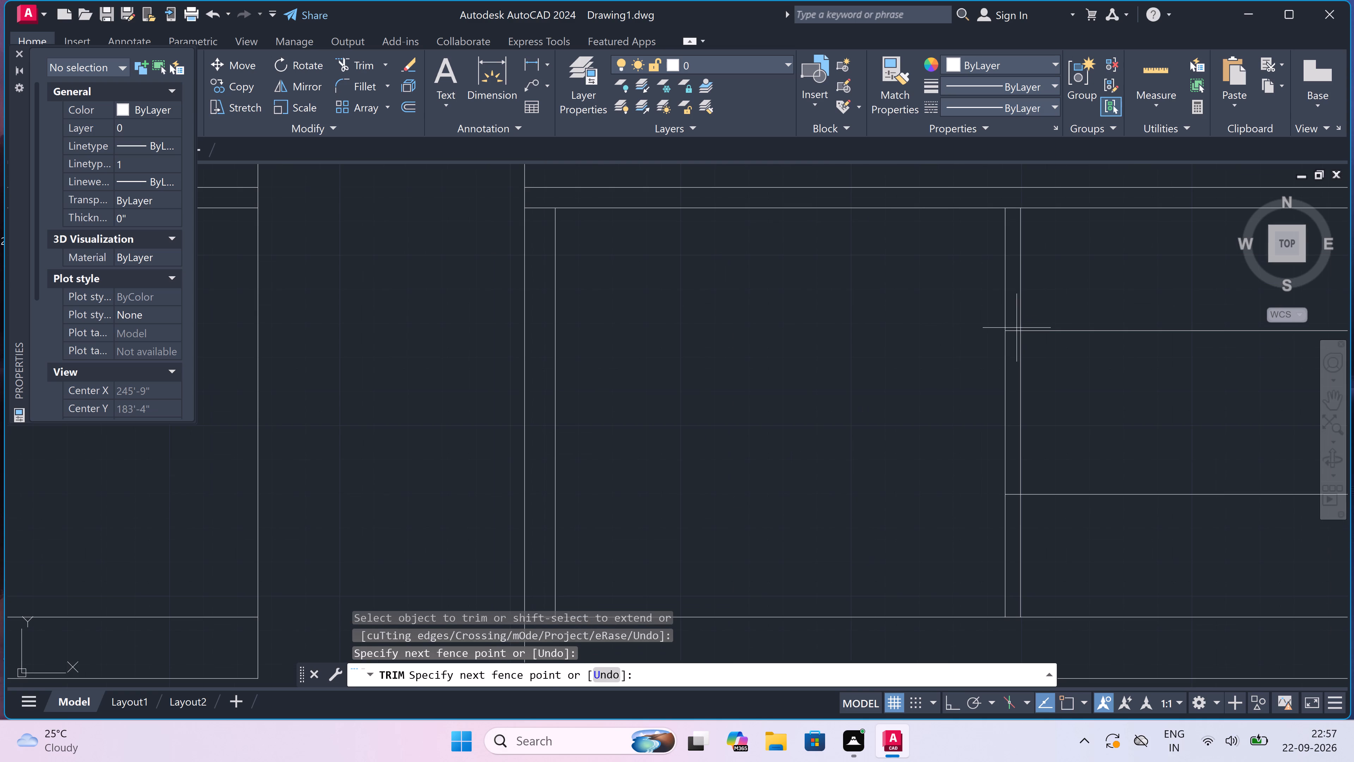
{"action": "left_click", "coordinate": [1010, 502]}
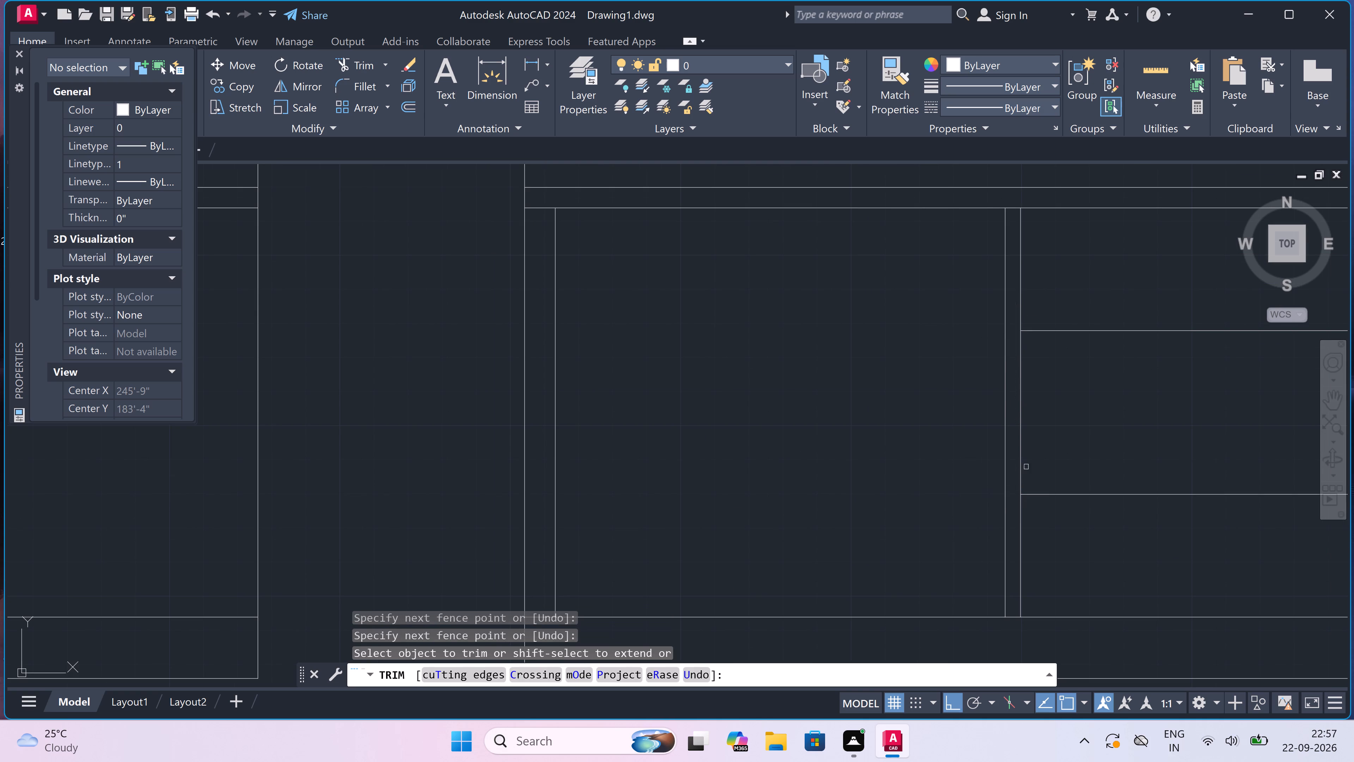
{"action": "left_click", "coordinate": [1080, 266]}
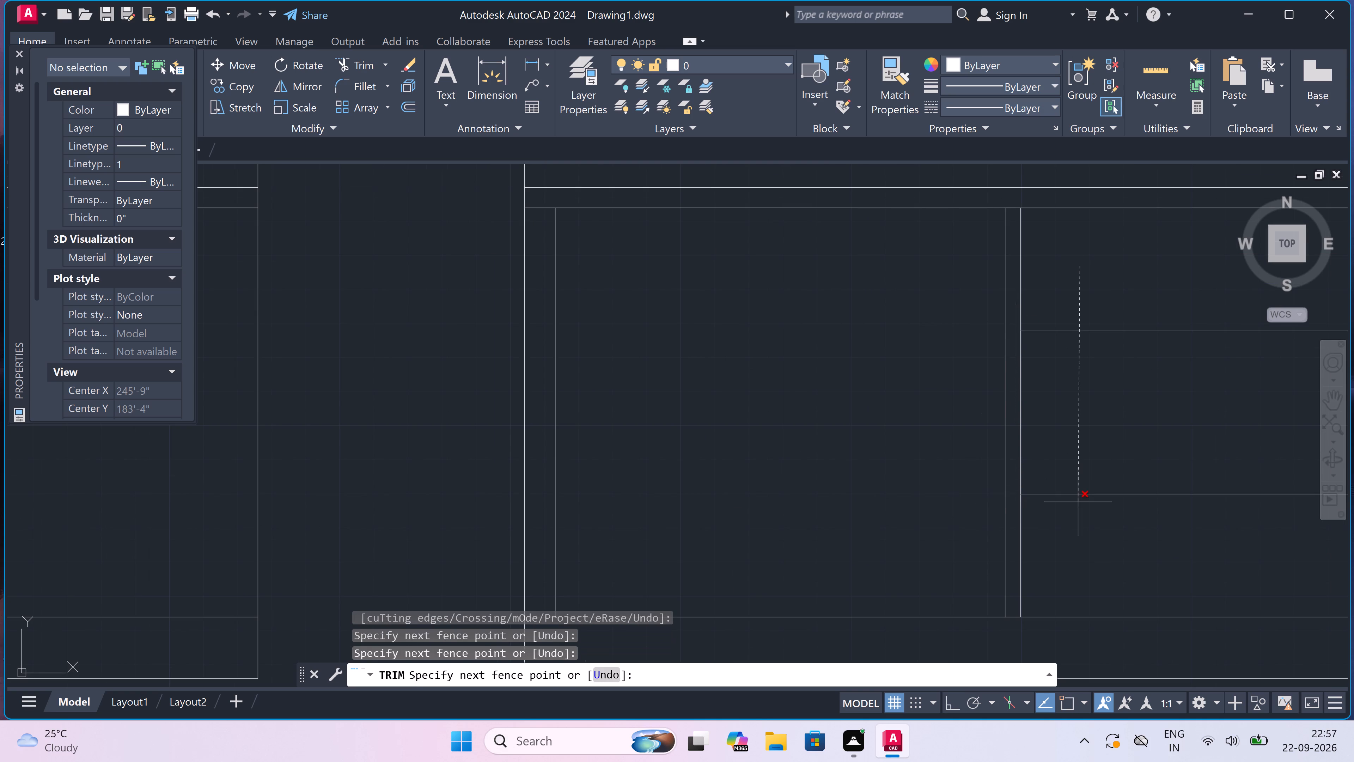
{"action": "left_click", "coordinate": [1078, 502]}
Trim all vertical lines between section A's lowest level line and the top of the copied floor plan.
{"action": "scroll", "coordinate": [947, 445], "scroll_direction": "down", "scroll_amount": 4}
{"action": "scroll", "coordinate": [946, 444], "scroll_direction": "up", "scroll_amount": 2}
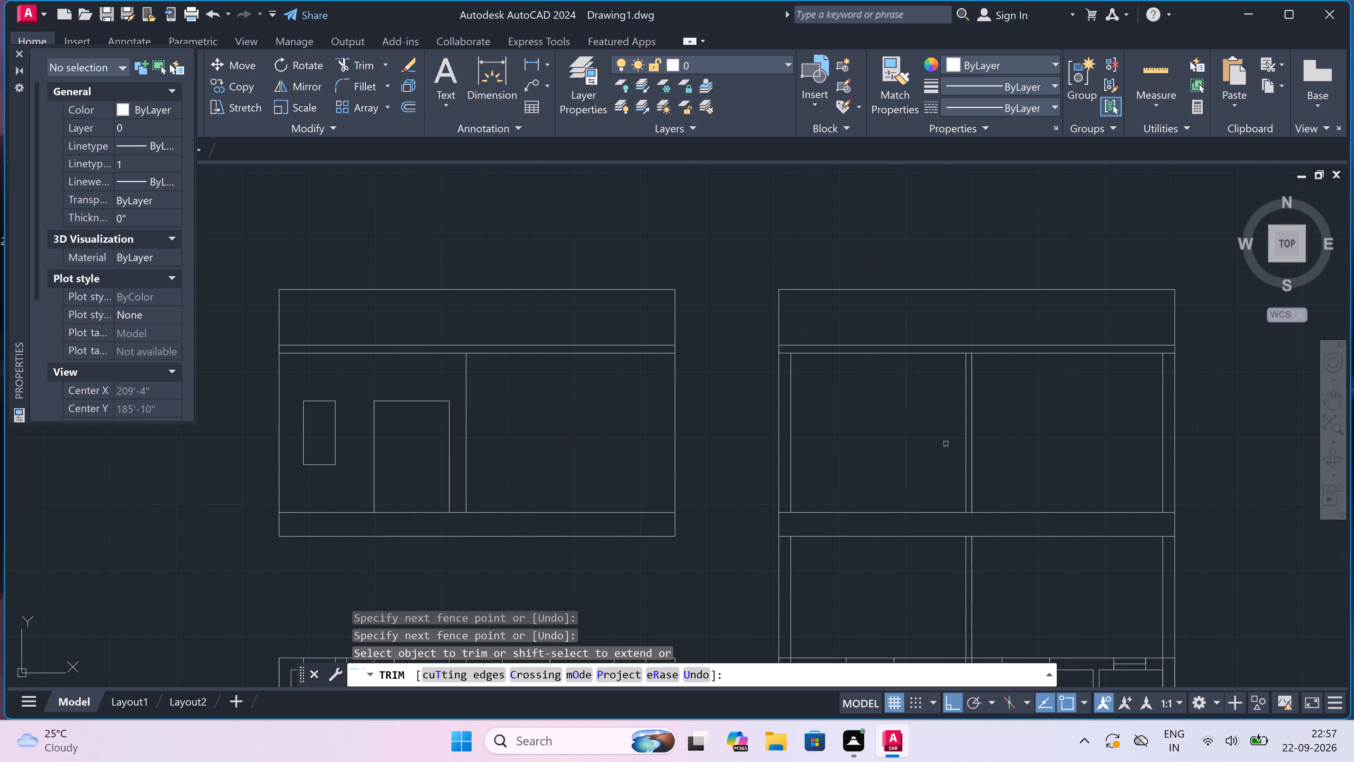
{"action": "scroll", "coordinate": [946, 444], "scroll_direction": "down", "scroll_amount": 1}
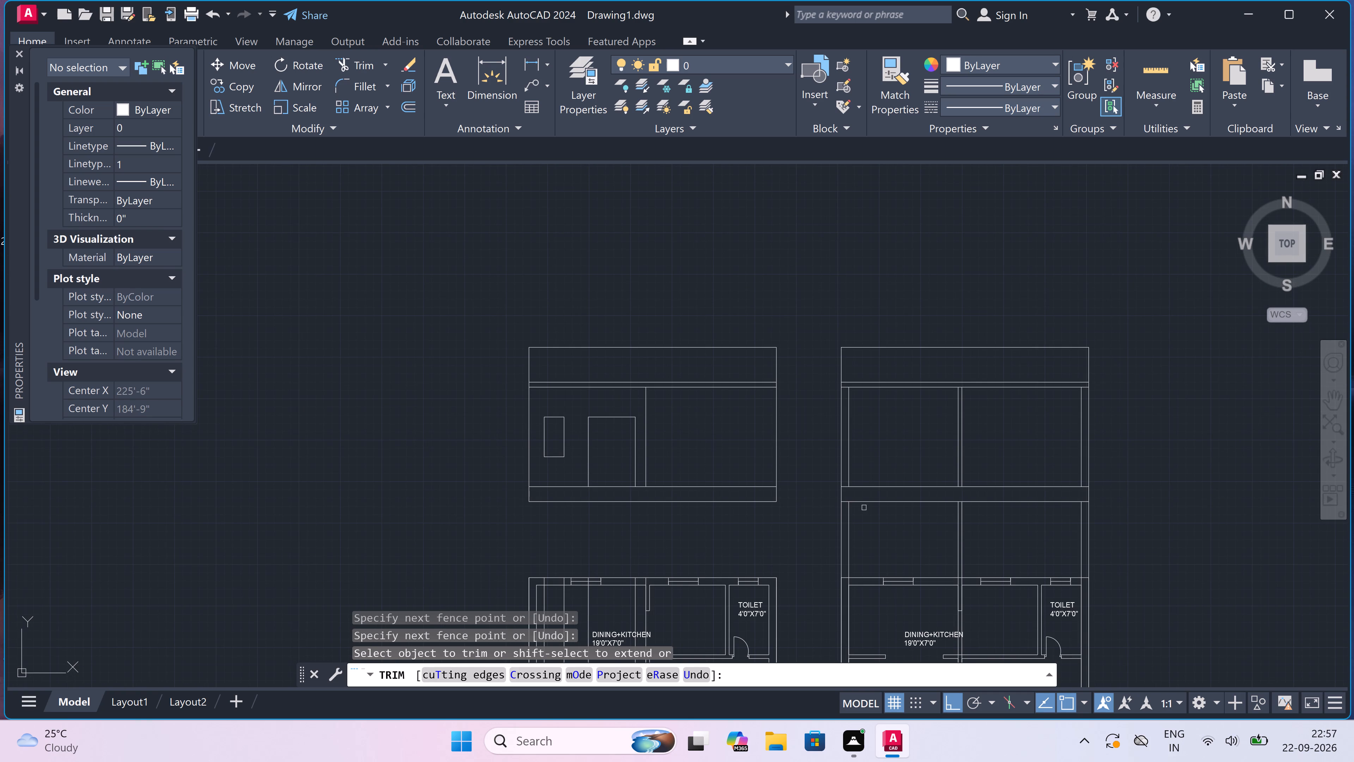
{"action": "left_click", "coordinate": [838, 512]}
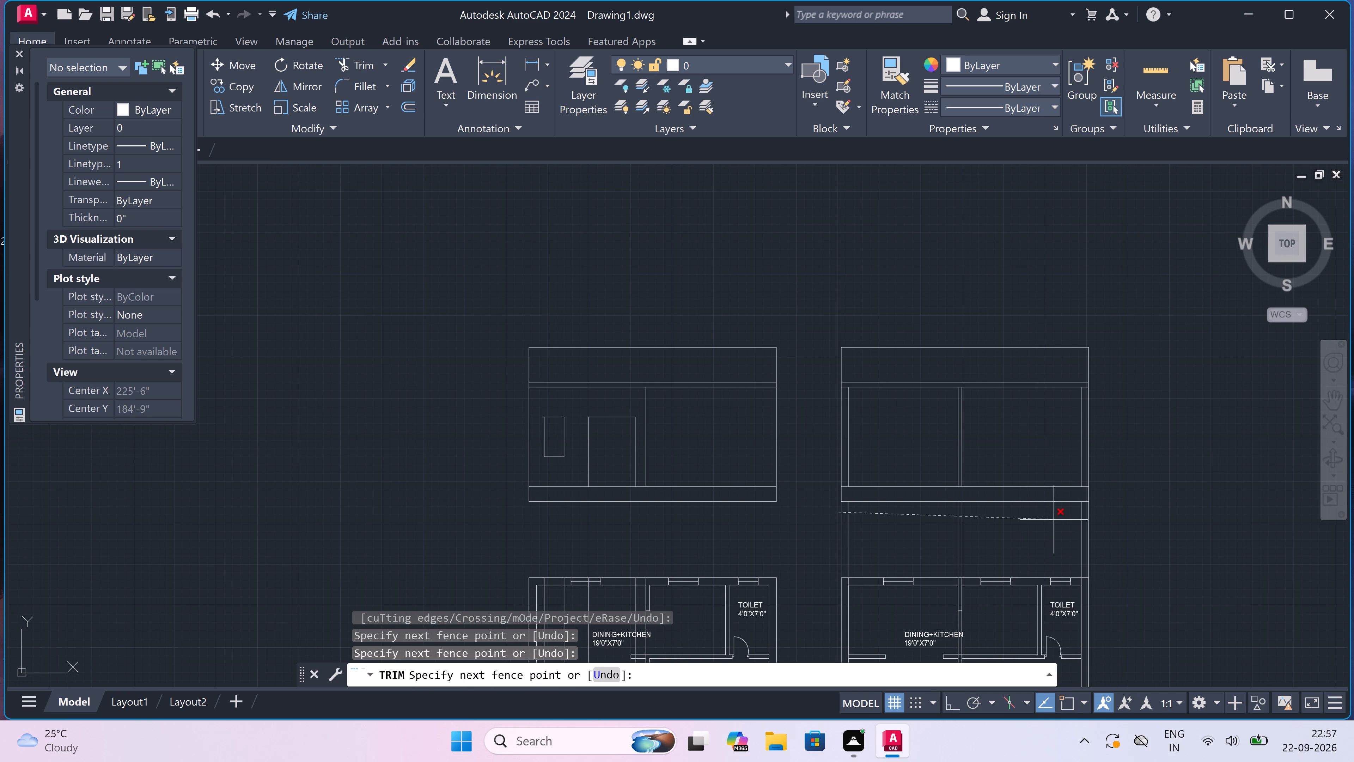
{"action": "left_click", "coordinate": [1108, 516]}
Erase all leftover vertical projection rays running through and below both ground floor plans.
{"action": "scroll", "coordinate": [980, 357], "scroll_direction": "down", "scroll_amount": 6}
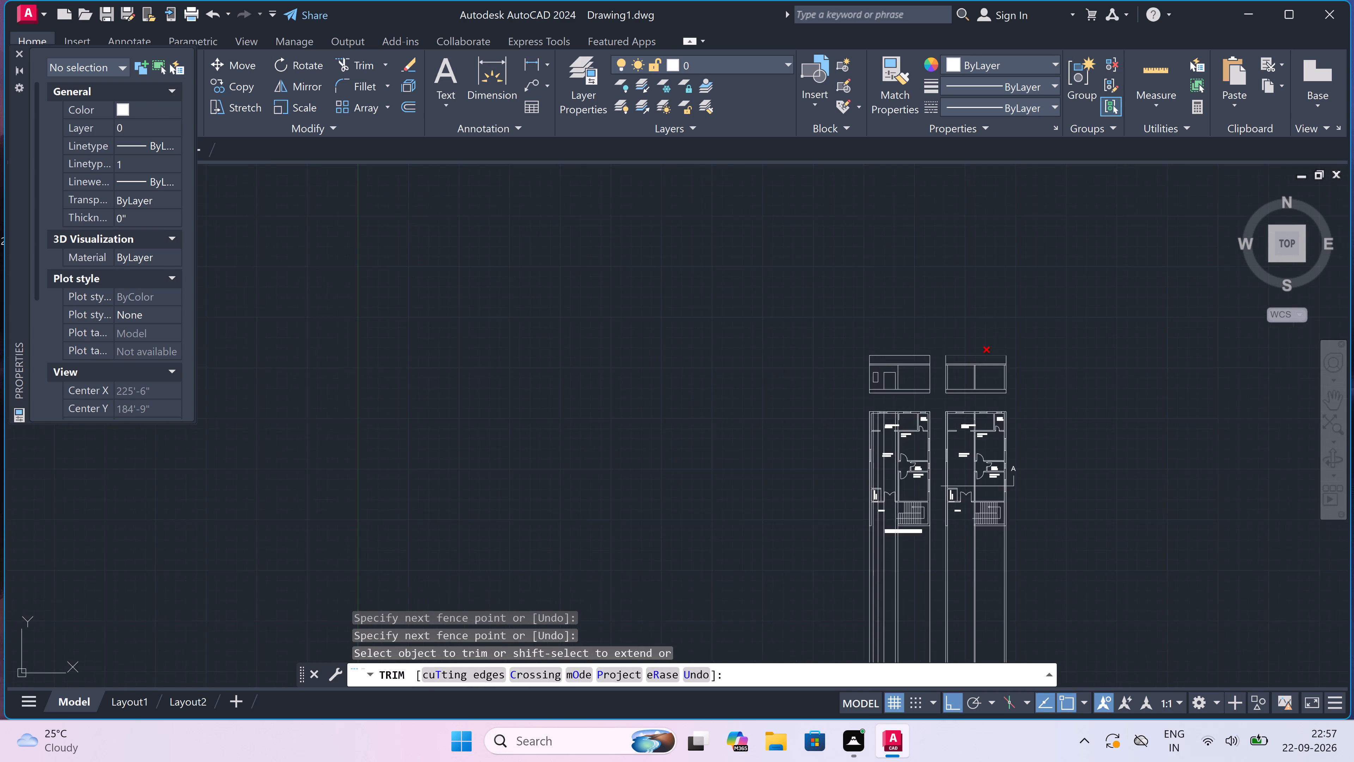
{"action": "scroll", "coordinate": [965, 473], "scroll_direction": "up", "scroll_amount": 3}
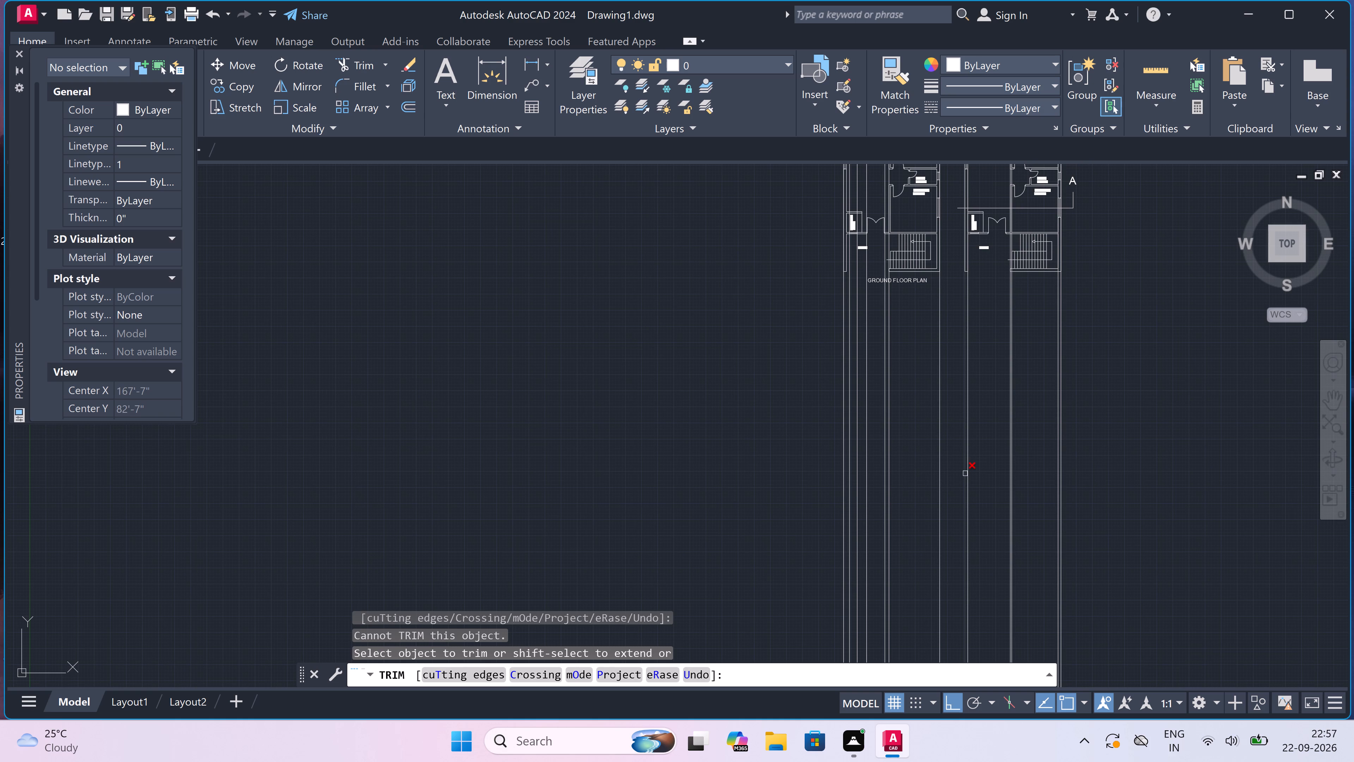
{"action": "key", "text": "Escape"}
{"action": "left_click", "coordinate": [1062, 460]}
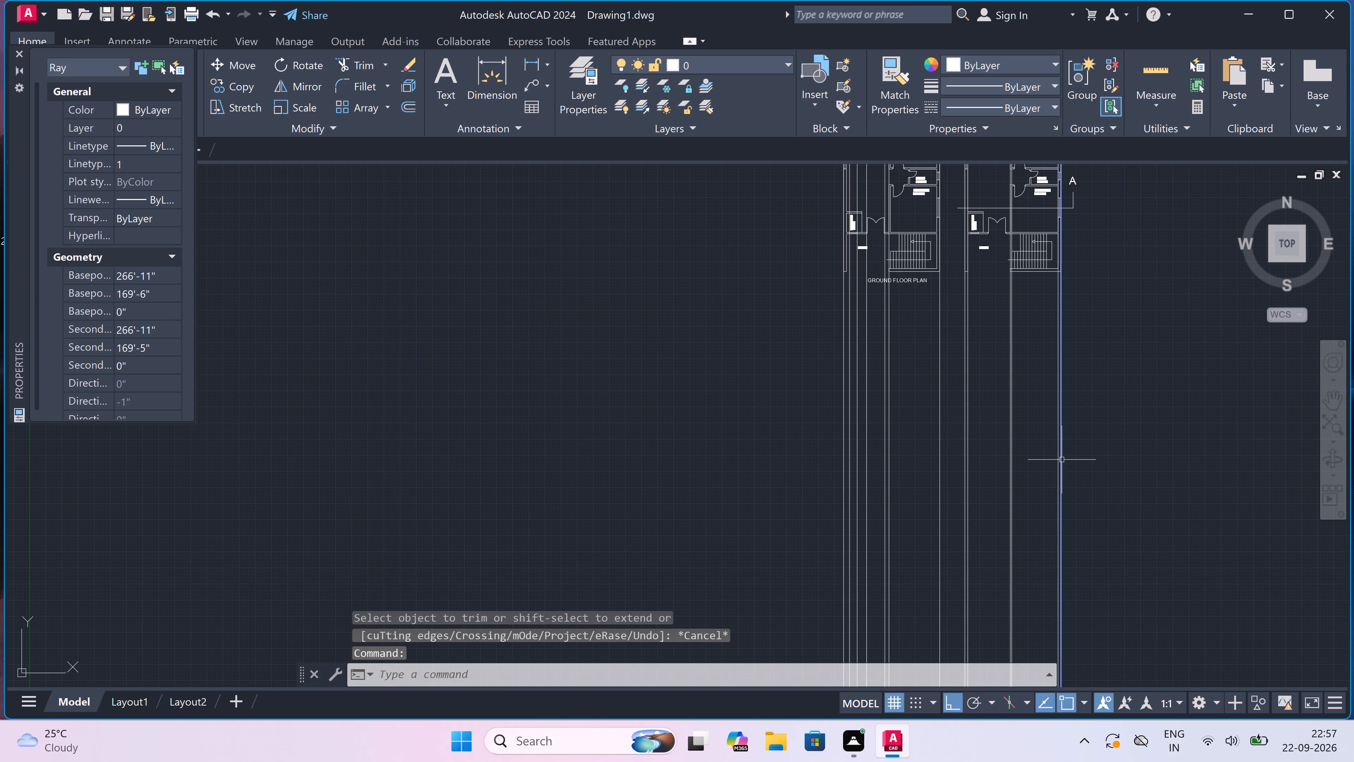
{"action": "left_click_drag", "start_coordinate": [1111, 429], "coordinate": [1089, 437]}
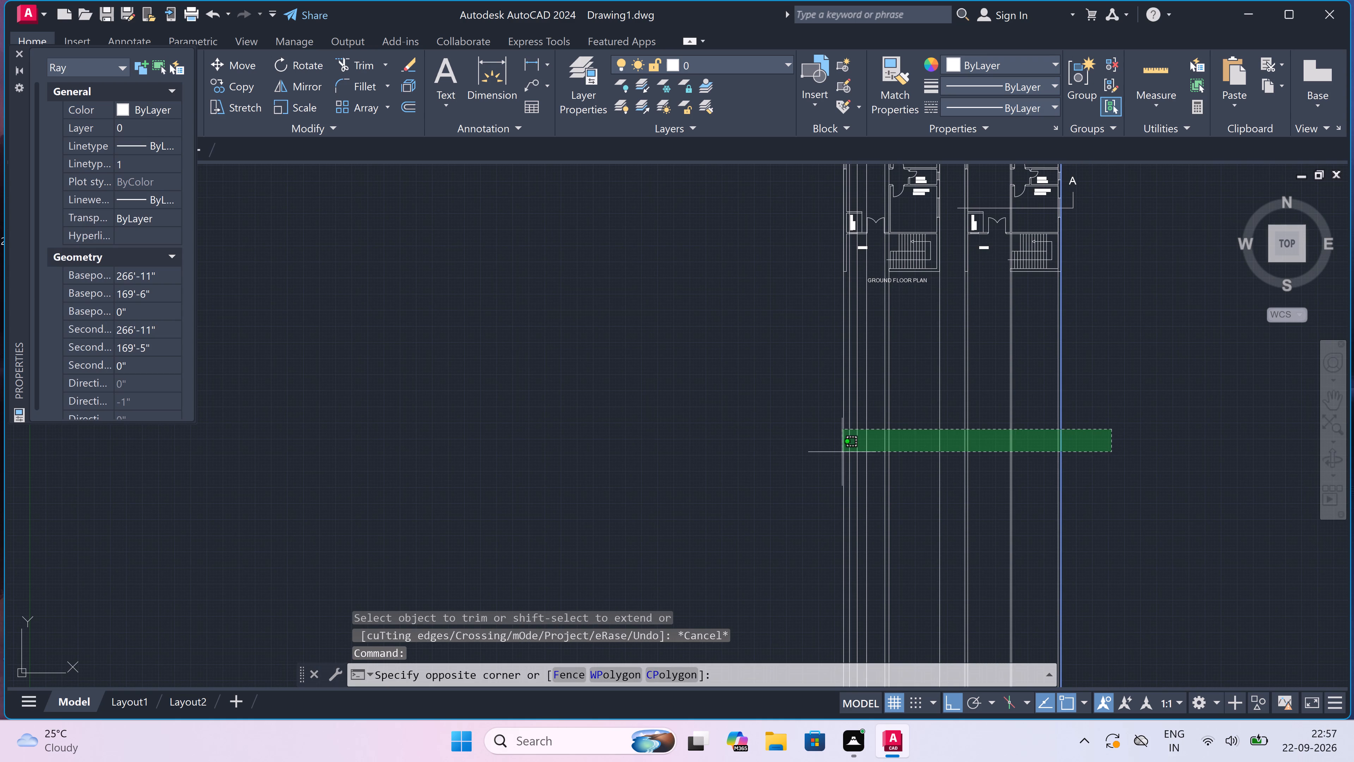
{"action": "left_click", "coordinate": [824, 455]}
{"action": "key", "text": "Delete"}
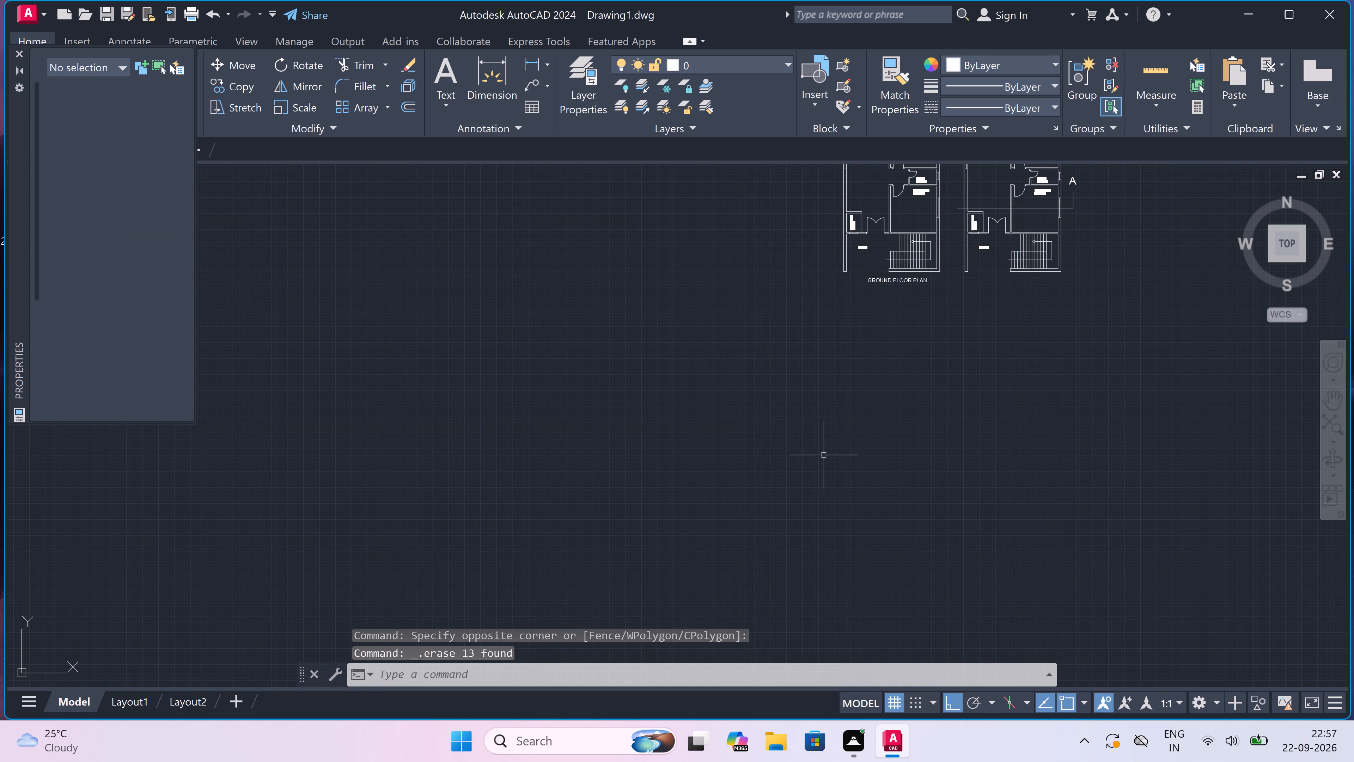
Add the multiline text label ELEVATION below the elevation, between it and the ground floor plan.
{"action": "scroll", "coordinate": [824, 455], "scroll_direction": "down", "scroll_amount": 3}
{"action": "scroll", "coordinate": [843, 355], "scroll_direction": "up", "scroll_amount": 3}
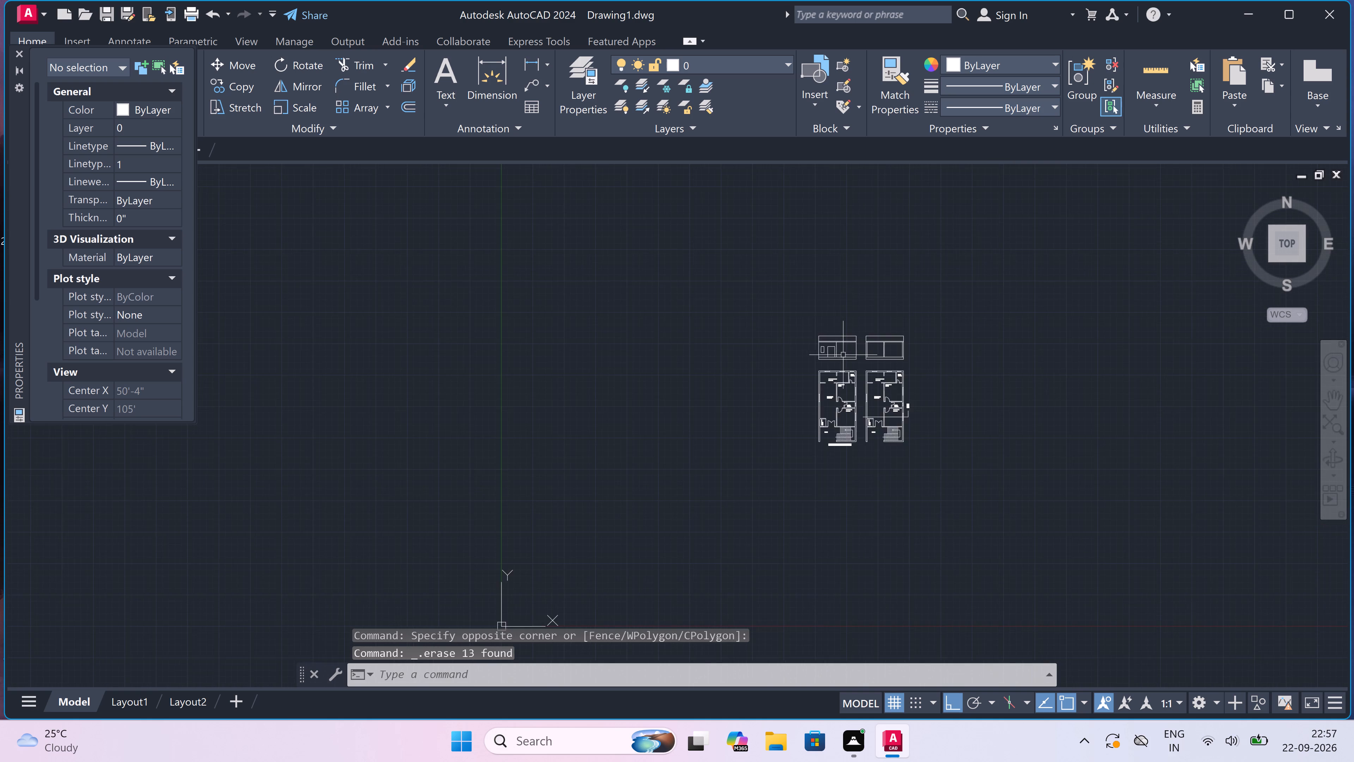
{"action": "scroll", "coordinate": [820, 363], "scroll_direction": "up", "scroll_amount": 3}
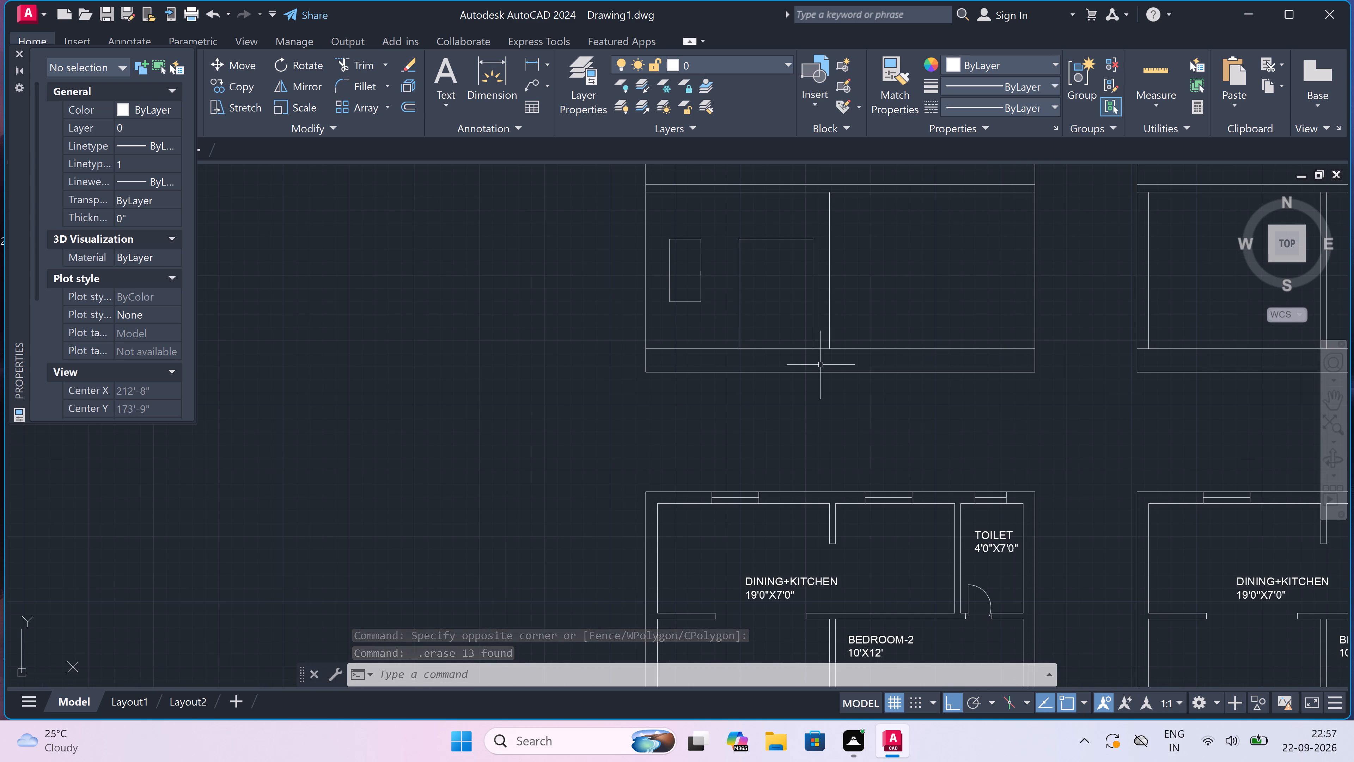
{"action": "key", "text": "m"}
{"action": "type", "text": "T"}
{"action": "key", "text": "space"}
{"action": "scroll", "coordinate": [821, 365], "scroll_direction": "up", "scroll_amount": 1}
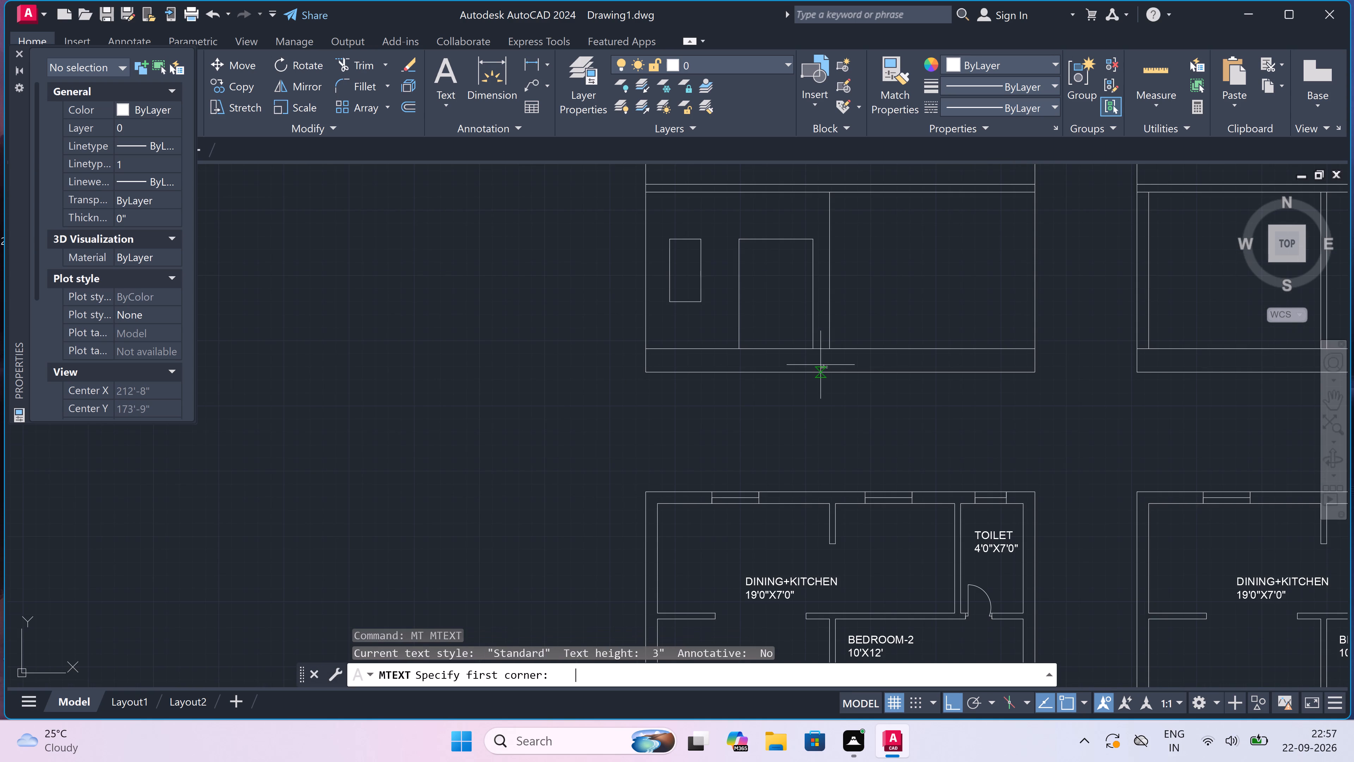
{"action": "left_click_drag", "start_coordinate": [719, 410], "coordinate": [736, 412]}
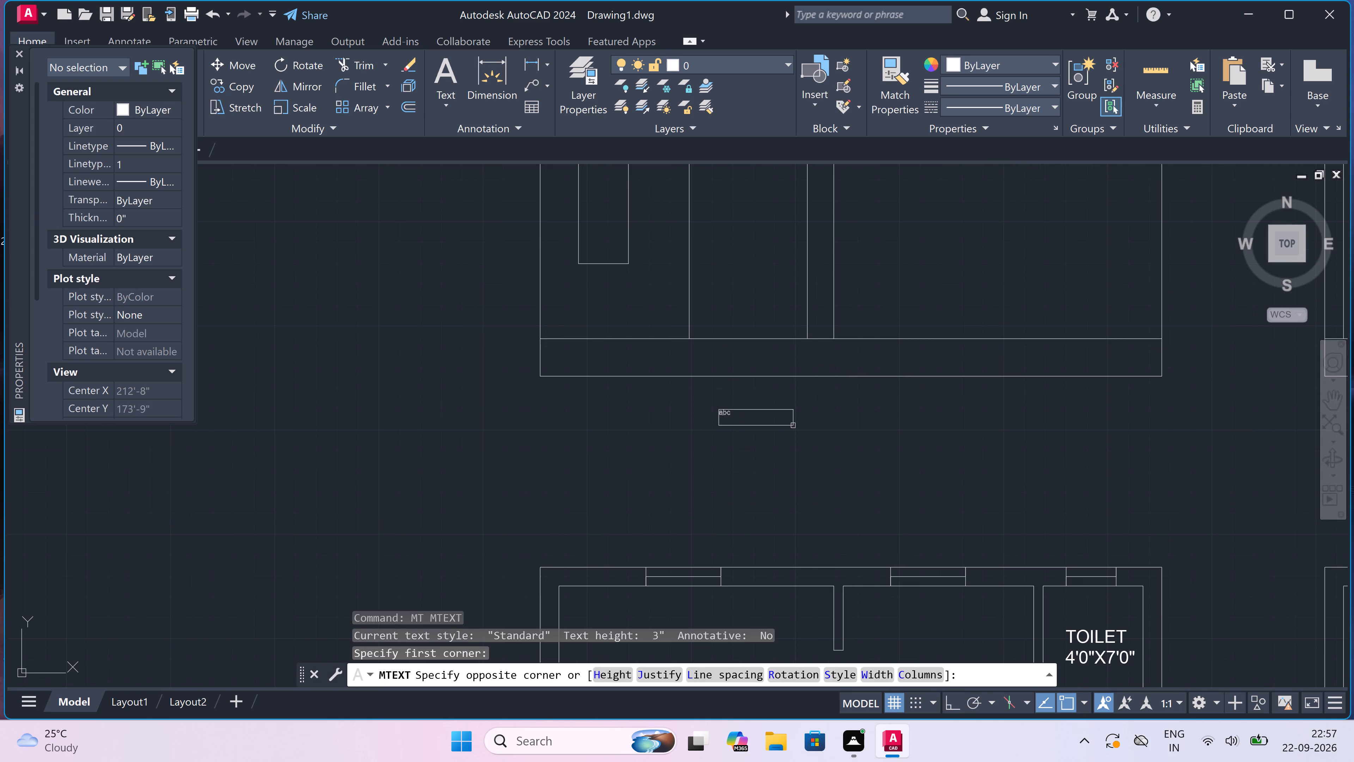
{"action": "left_click", "coordinate": [1177, 505]}
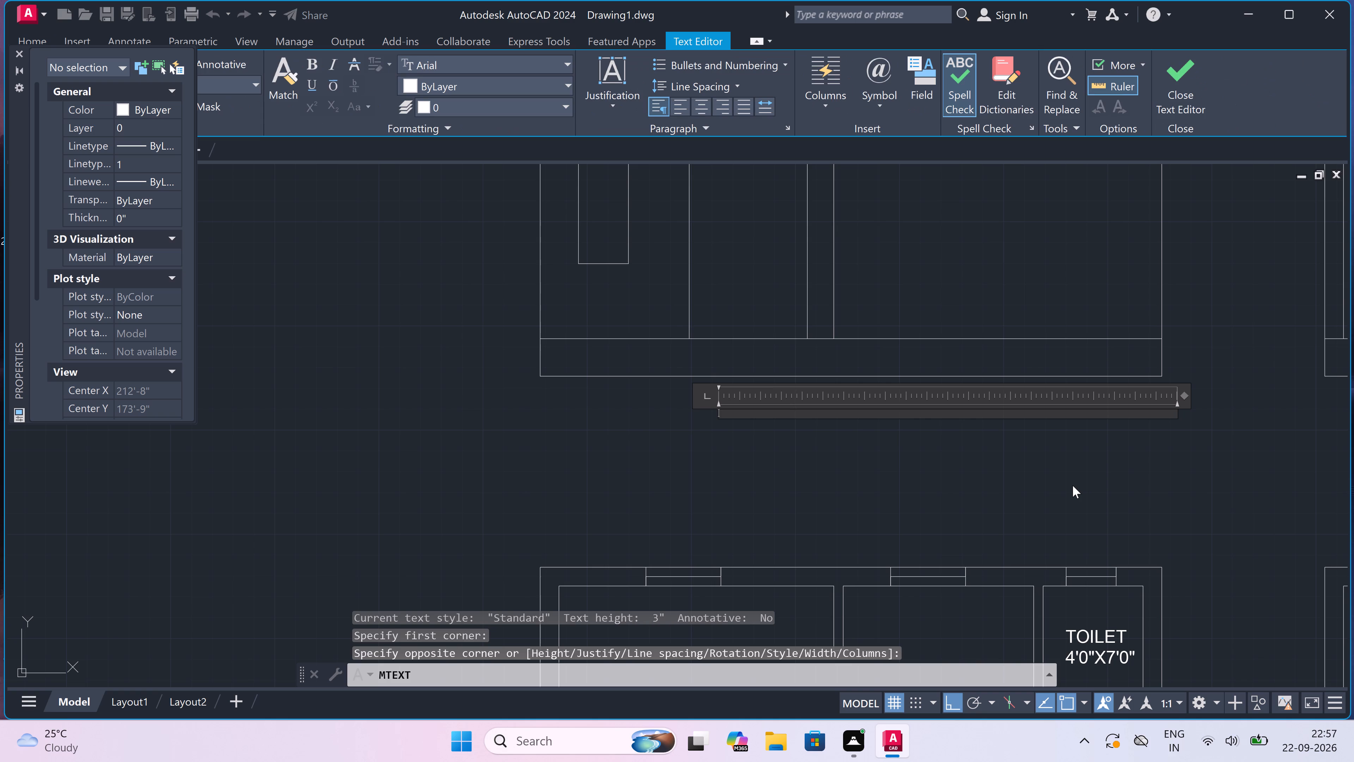
{"action": "key", "text": "e"}
{"action": "key", "text": "l"}
{"action": "key", "text": "e"}
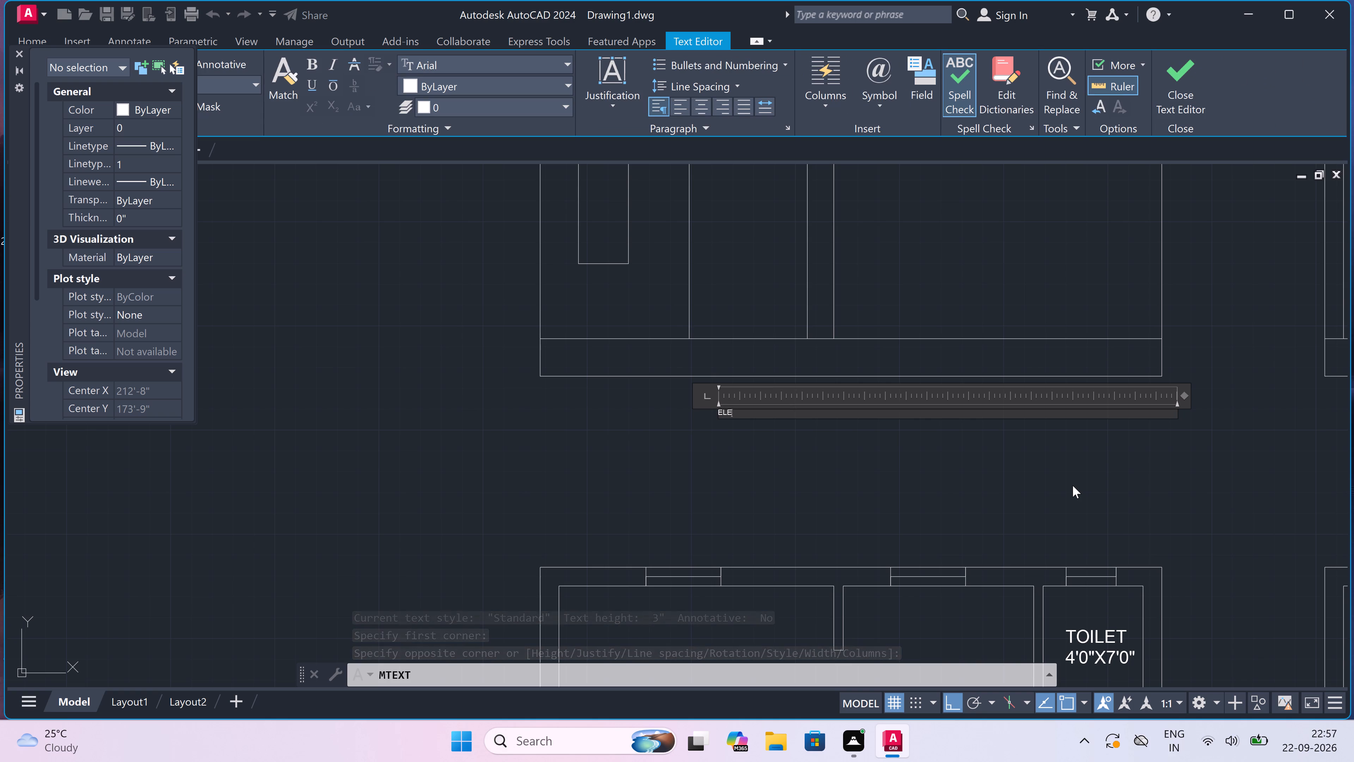
{"action": "scroll", "coordinate": [824, 476], "scroll_direction": "up", "scroll_amount": 2}
{"action": "scroll", "coordinate": [823, 476], "scroll_direction": "down", "scroll_amount": 1}
{"action": "key", "text": "v"}
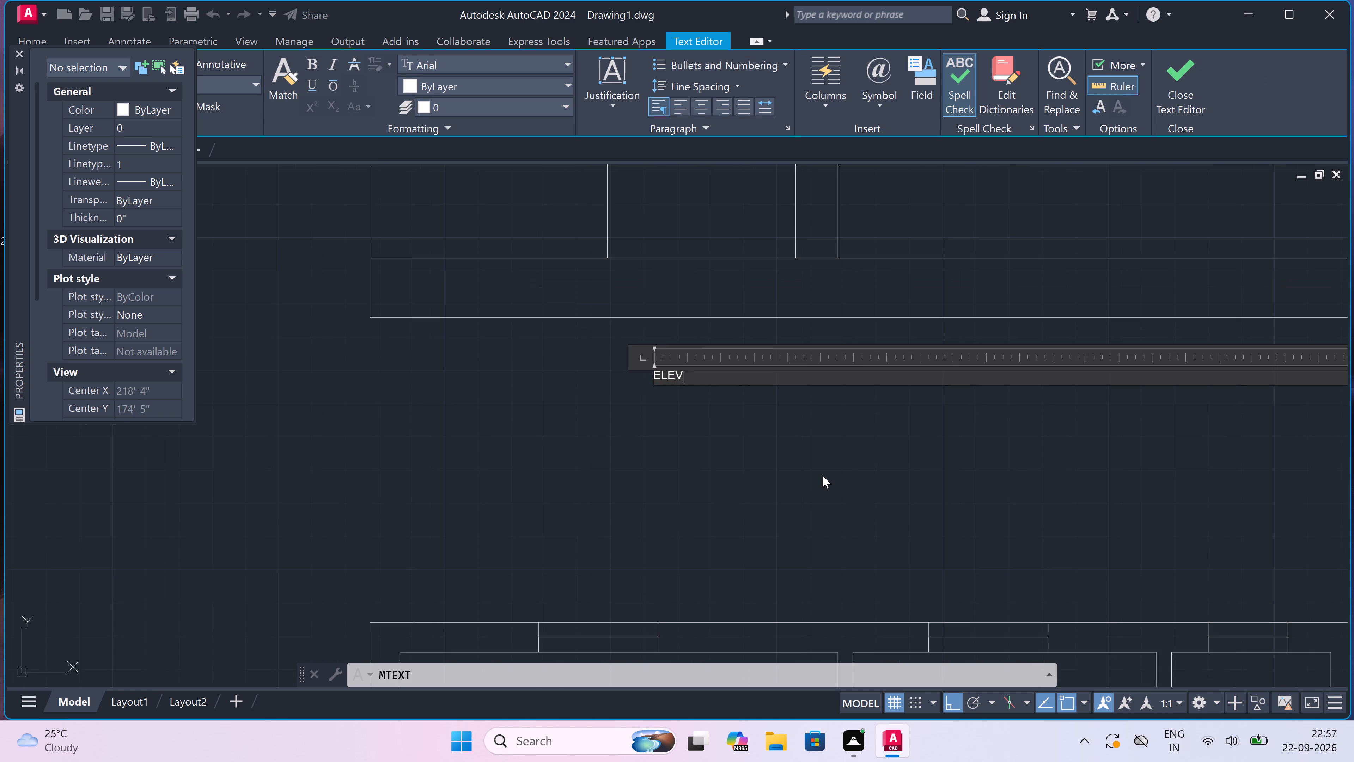
{"action": "key", "text": "a"}
{"action": "key", "text": "t"}
{"action": "key", "text": "i"}
{"action": "key", "text": "o"}
{"action": "key", "text": "n"}
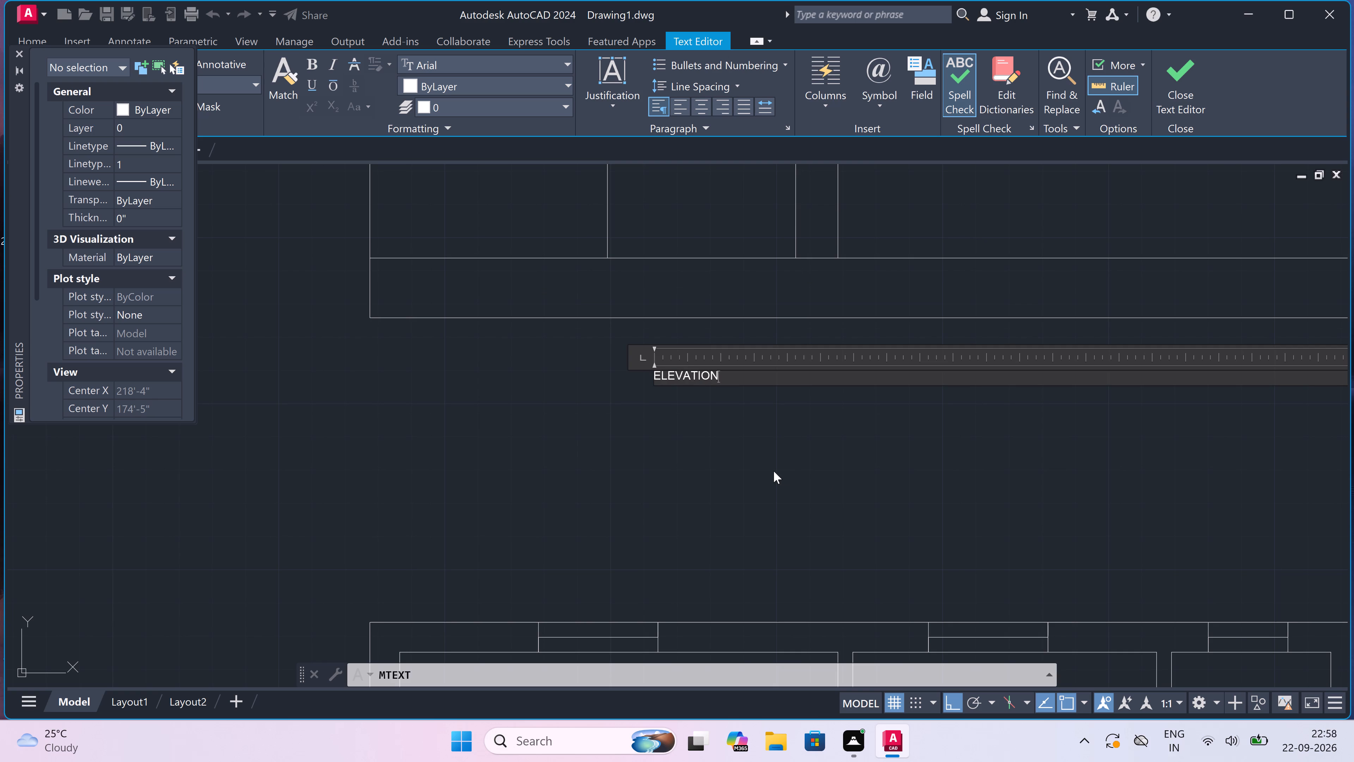
{"action": "left_click", "coordinate": [774, 471]}
Add the multiline text label SECTION-AA below the section, above the copied floor plan.
{"action": "scroll", "coordinate": [765, 458], "scroll_direction": "down", "scroll_amount": 5}
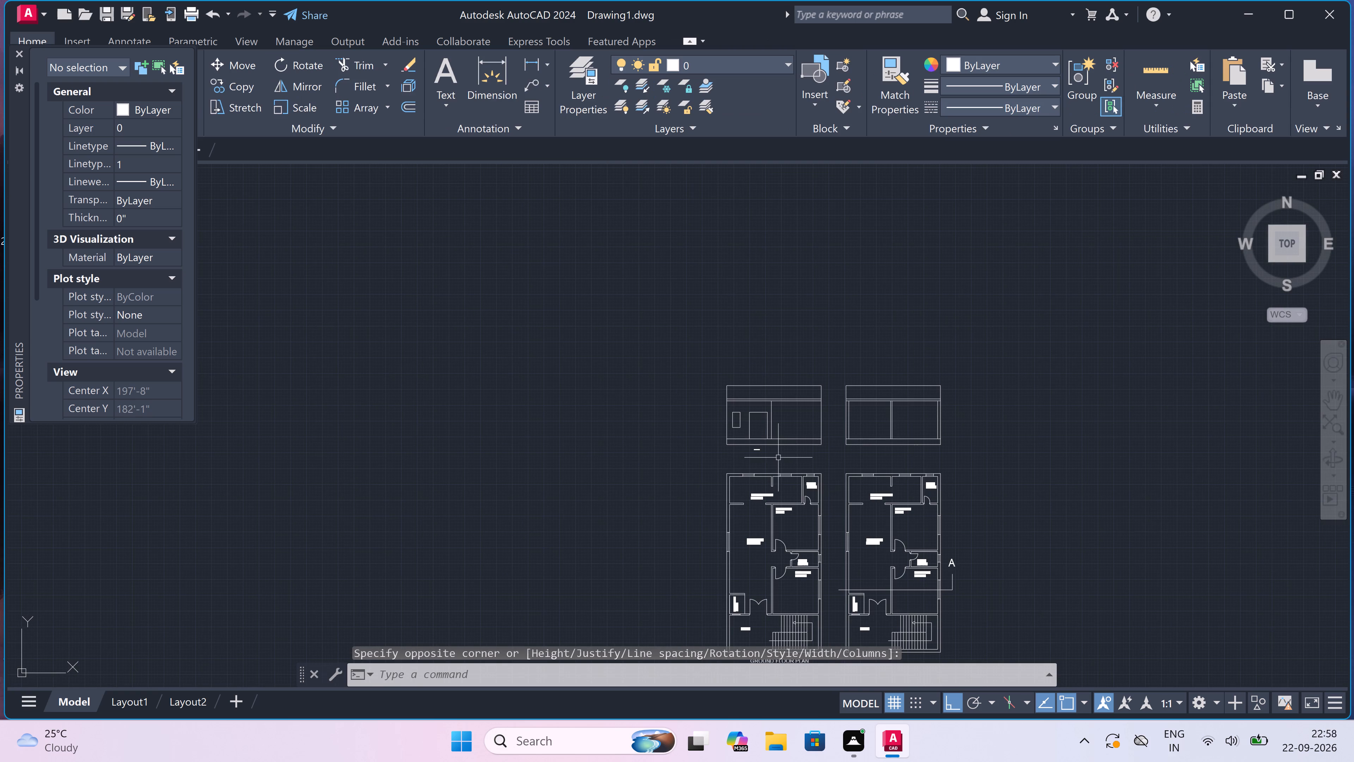
{"action": "scroll", "coordinate": [916, 453], "scroll_direction": "up", "scroll_amount": 4}
{"action": "key", "text": "space"}
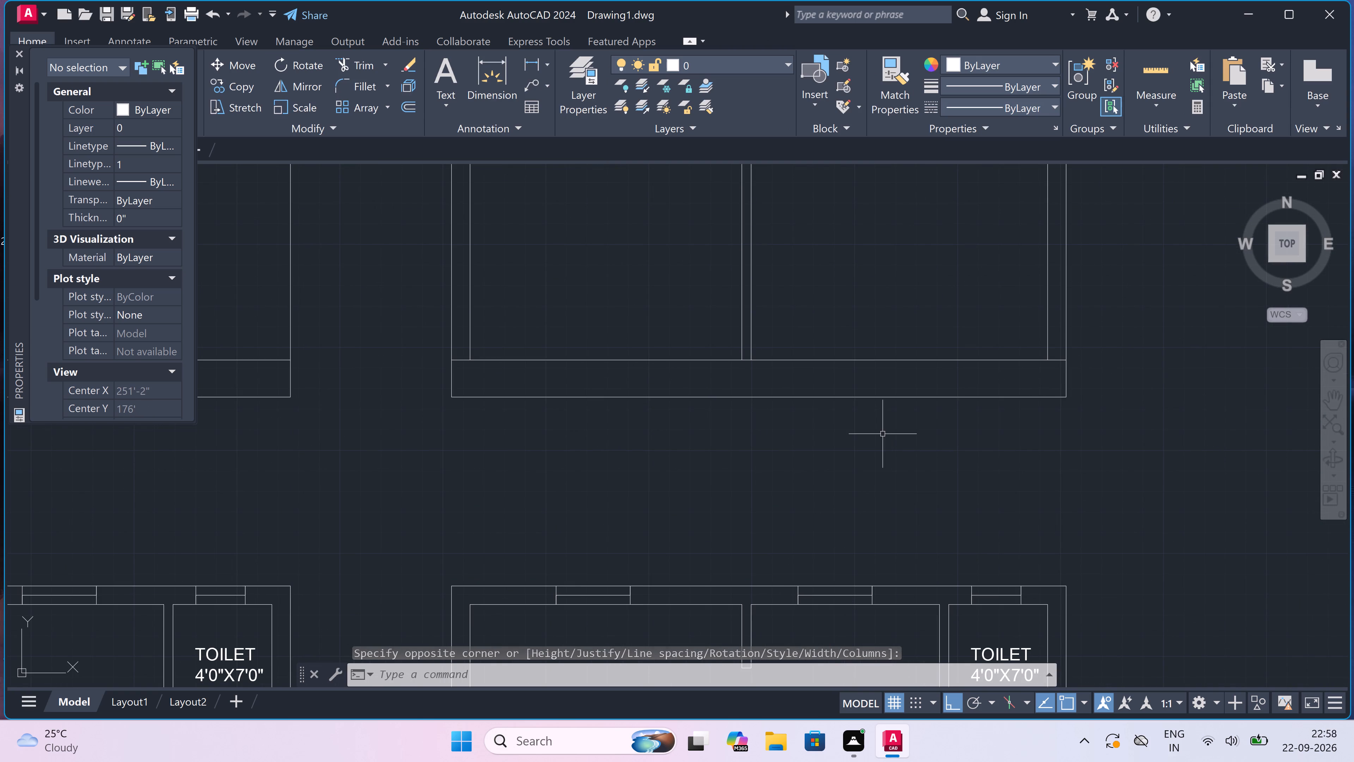
{"action": "left_click_drag", "start_coordinate": [639, 436], "coordinate": [647, 438]}
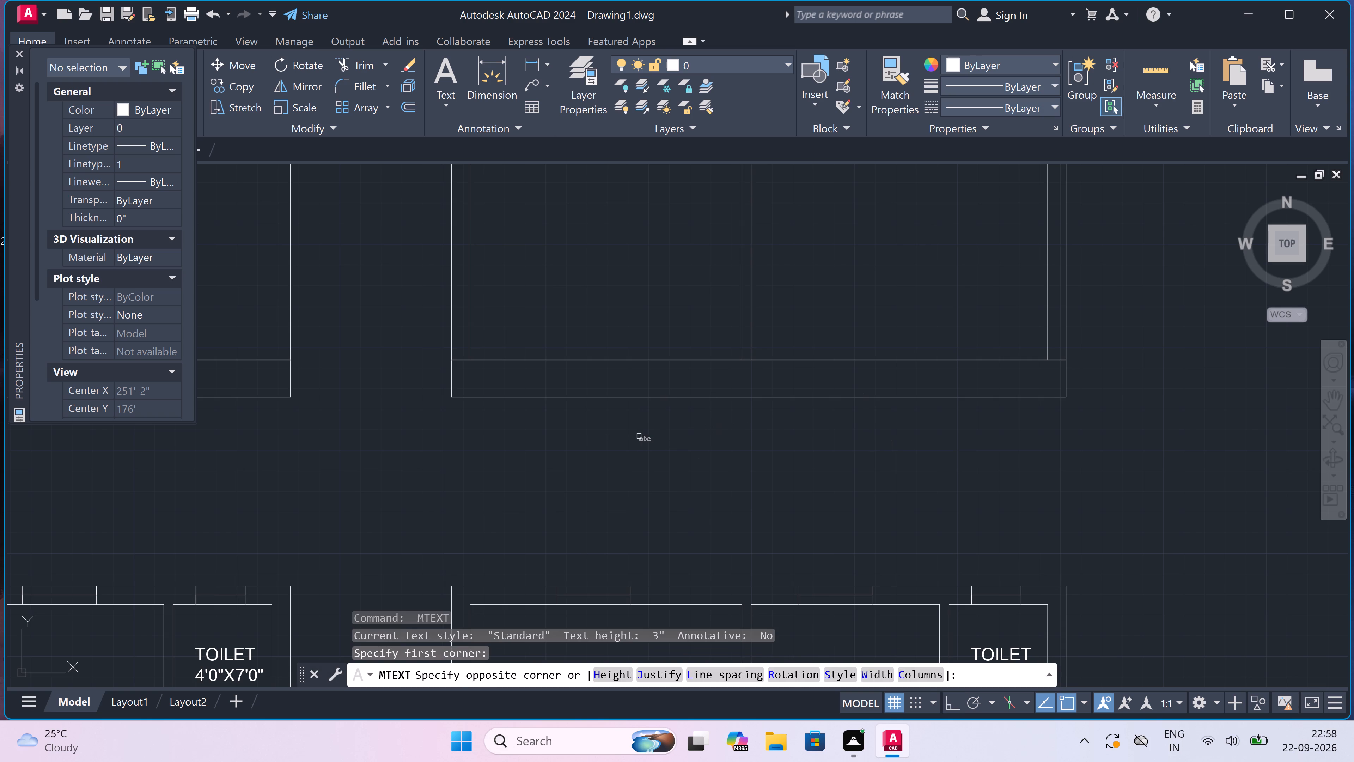
{"action": "left_click", "coordinate": [1049, 483]}
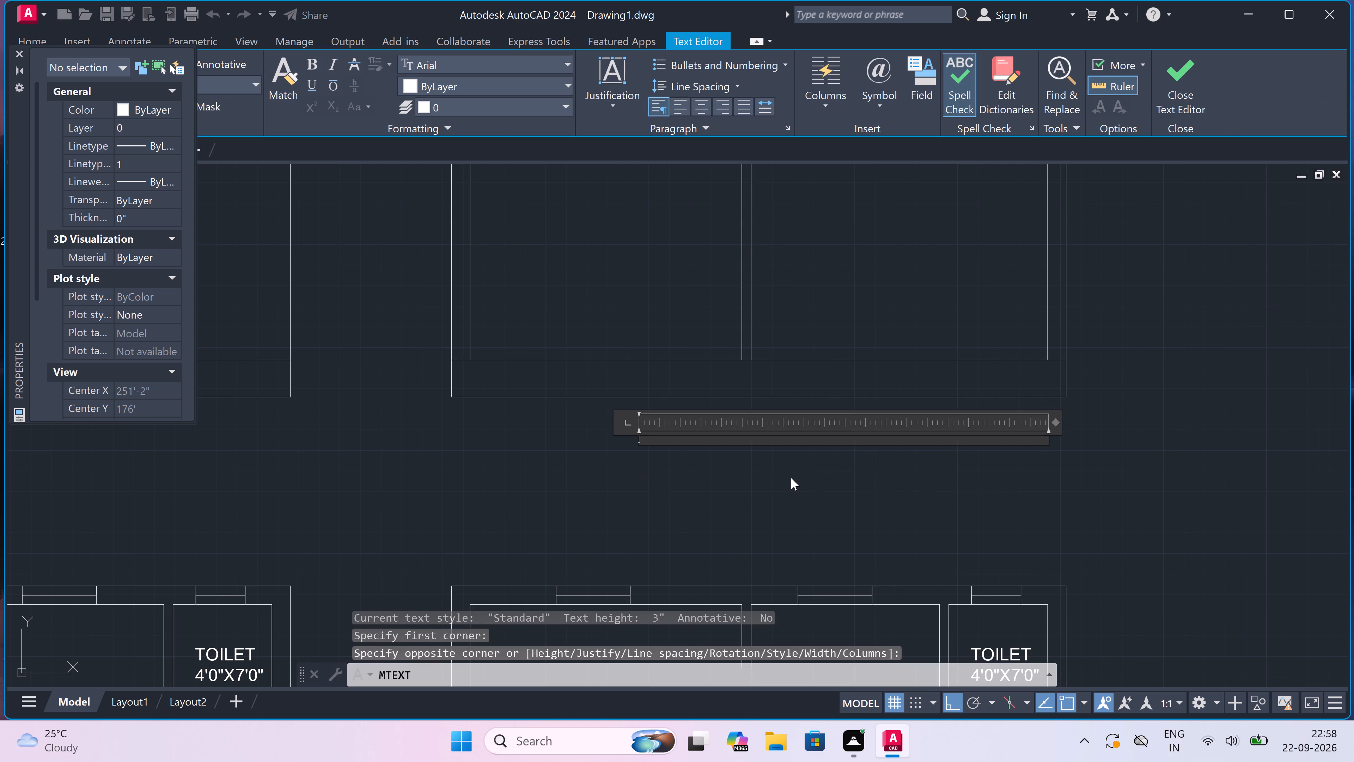
{"action": "key", "text": "s"}
{"action": "type", "text": "ECTION"}
{"action": "key", "text": "minus"}
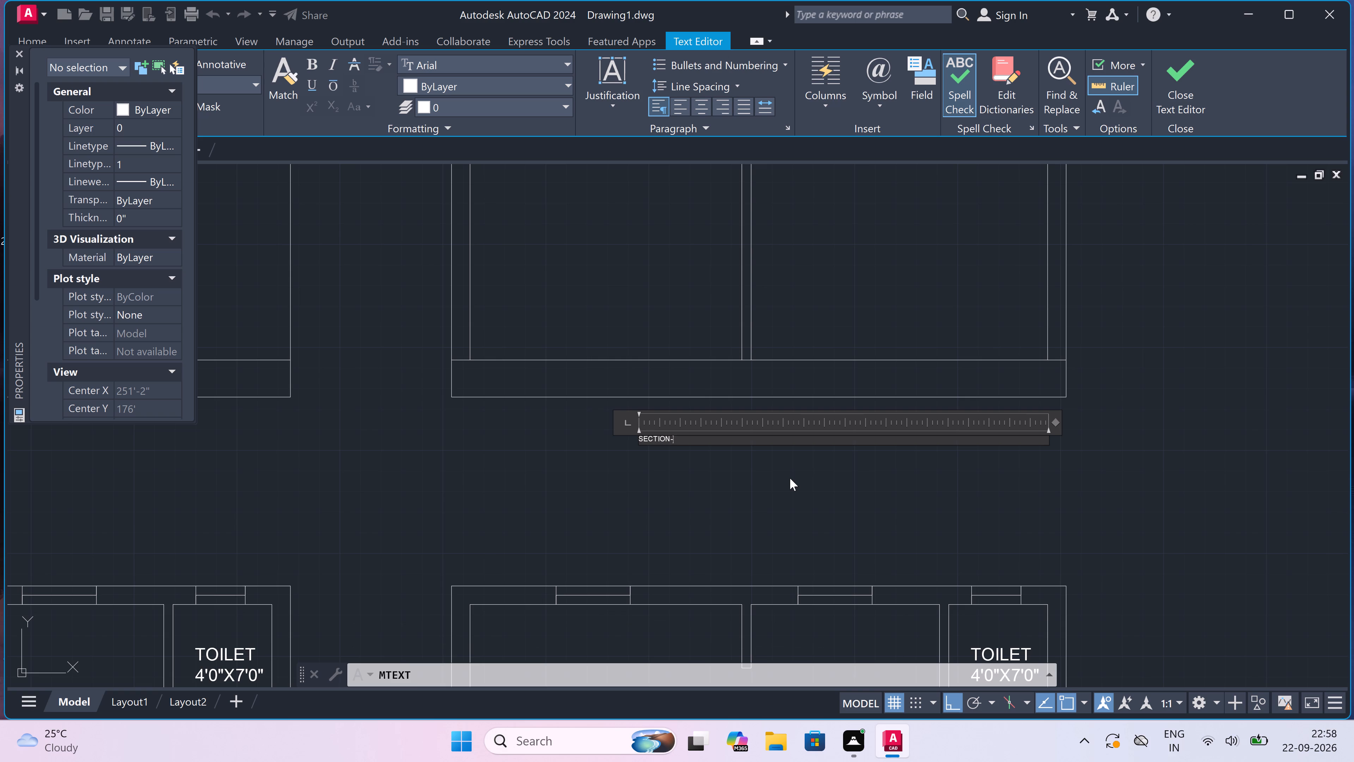
{"action": "type", "text": "AA"}
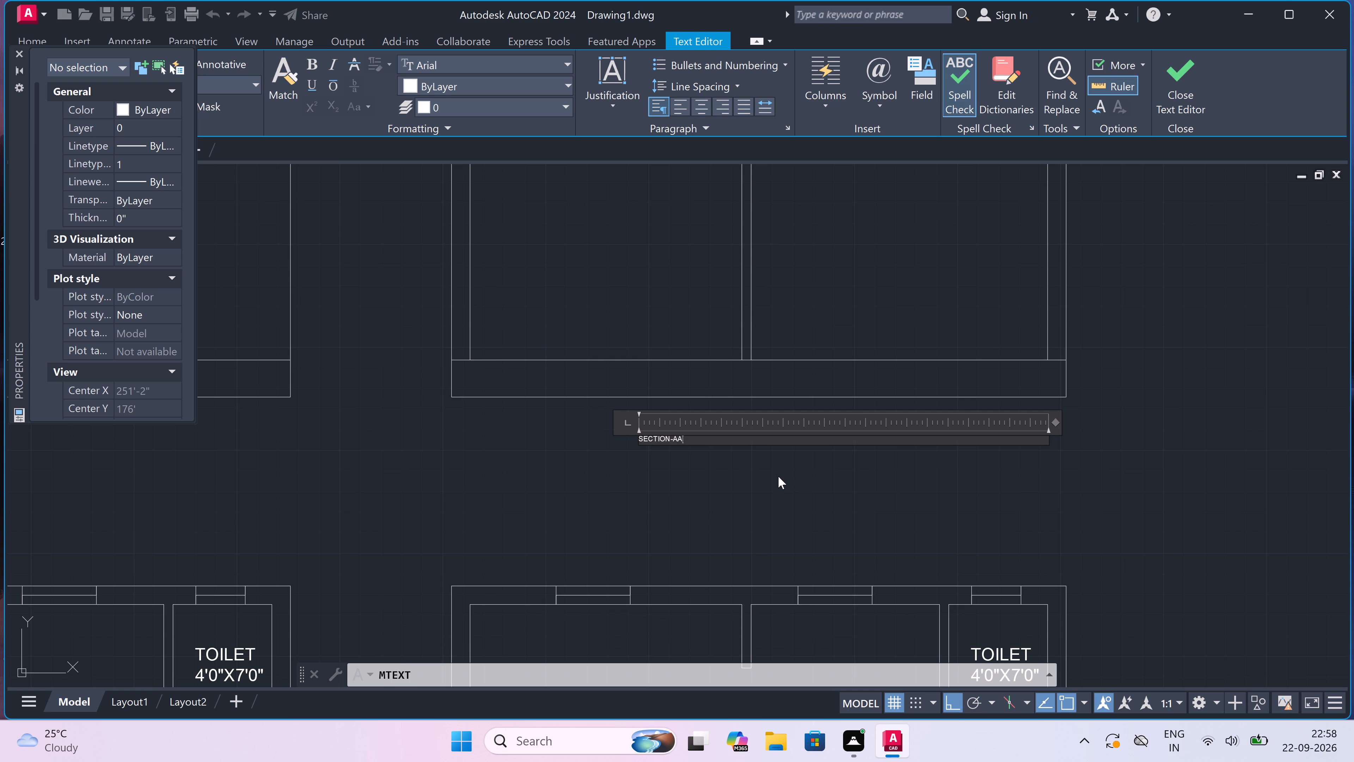
{"action": "left_click", "coordinate": [778, 476]}
Set the text height of both the ELEVATION and SECTION-AA labels to 1'.
{"action": "scroll", "coordinate": [767, 467], "scroll_direction": "down", "scroll_amount": 2}
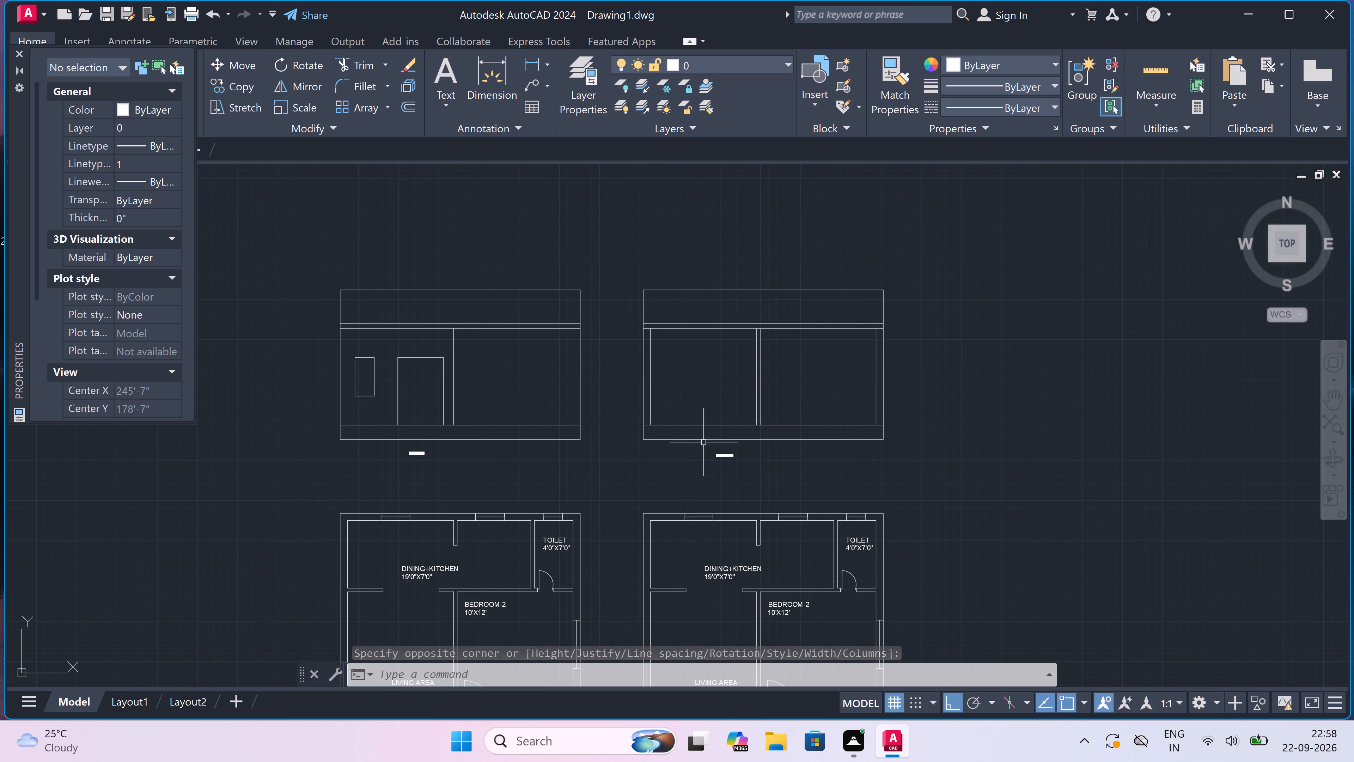
{"action": "left_click", "coordinate": [732, 459]}
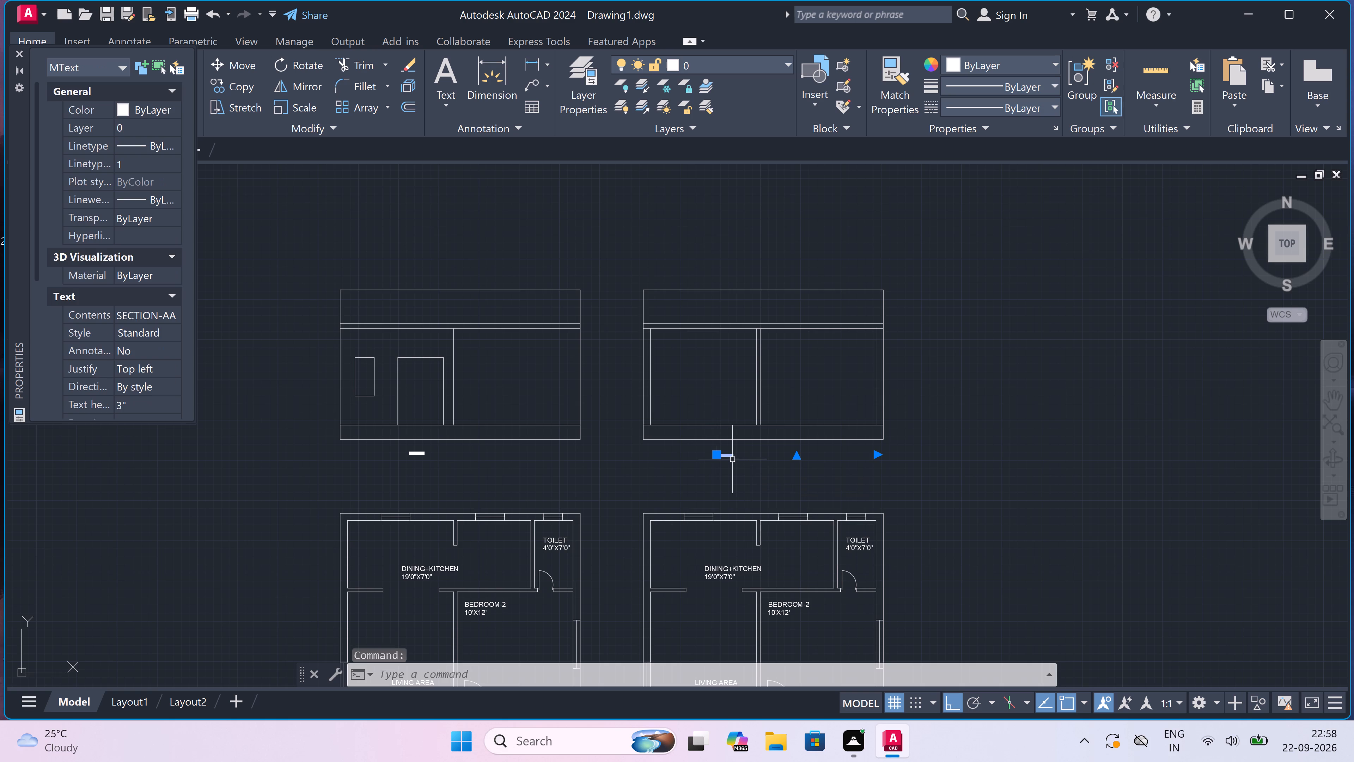
{"action": "scroll", "coordinate": [382, 463], "scroll_direction": "up", "scroll_amount": 1}
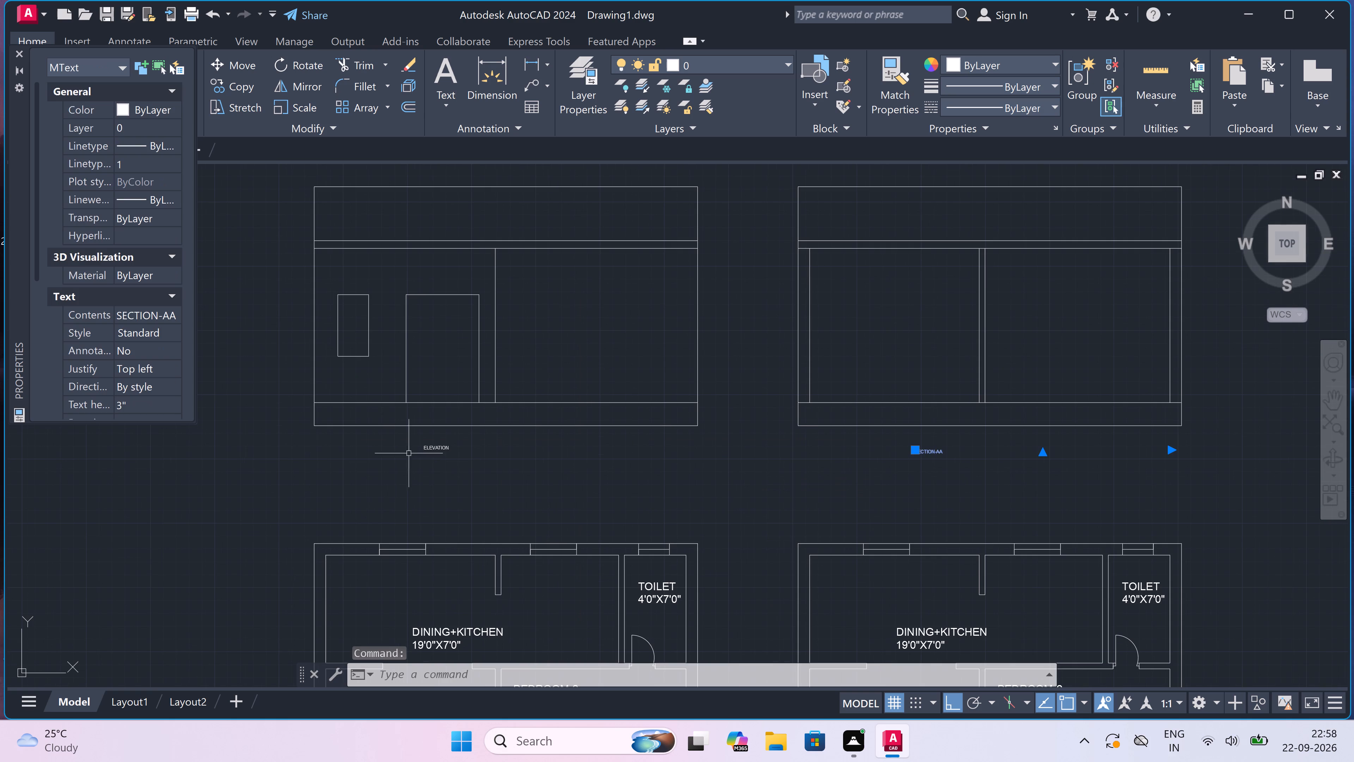
{"action": "left_click", "coordinate": [425, 446]}
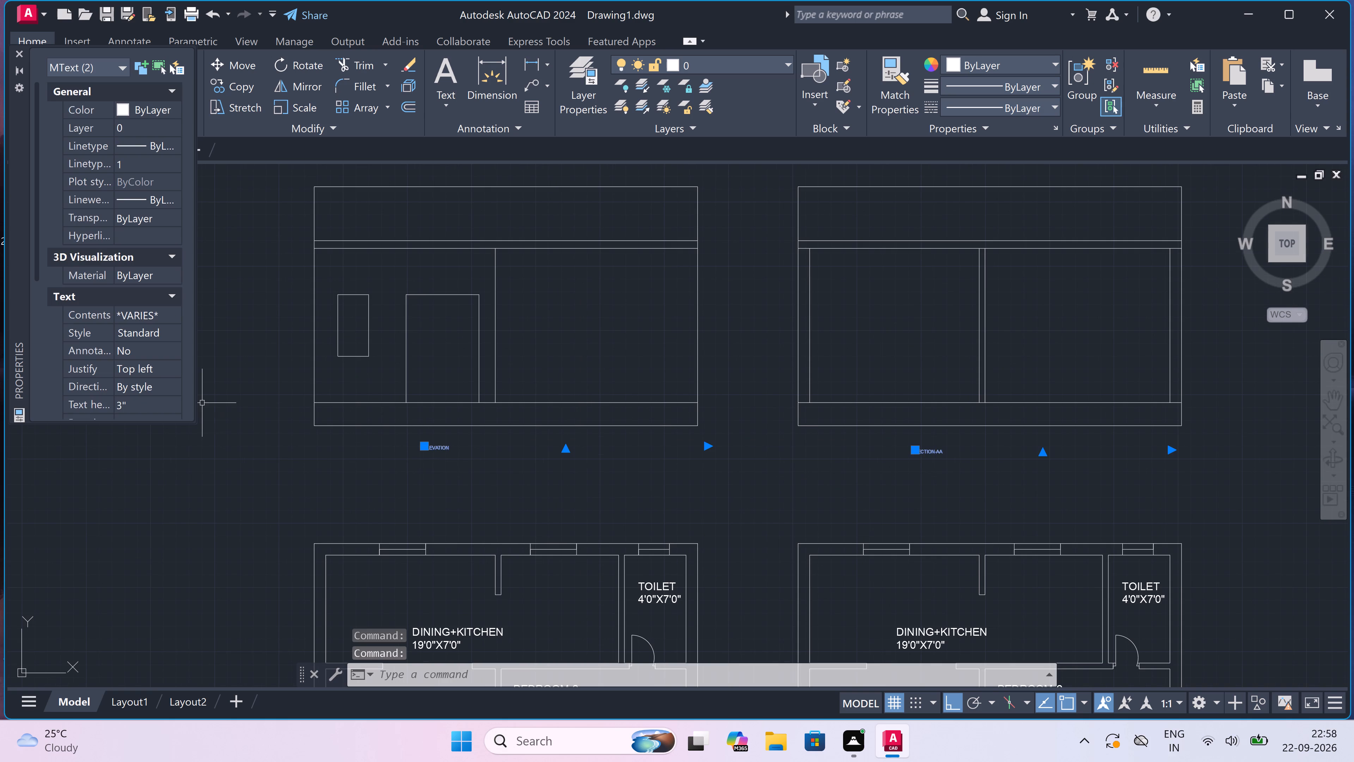
{"action": "left_click", "coordinate": [135, 407]}
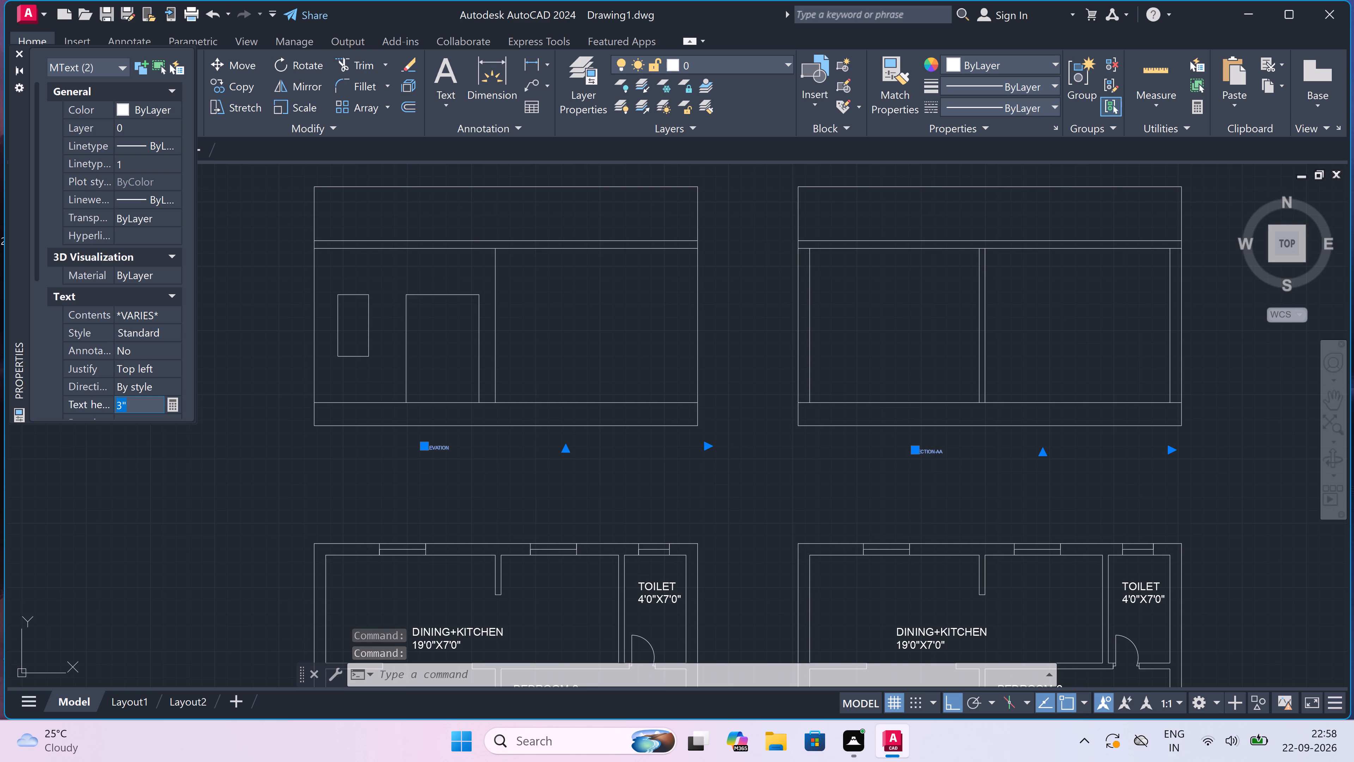
{"action": "key", "text": "BackSpace"}
{"action": "key", "text": "BackSpace"}
{"action": "key", "text": "BackSpace"}
{"action": "type", "text": "1'"}
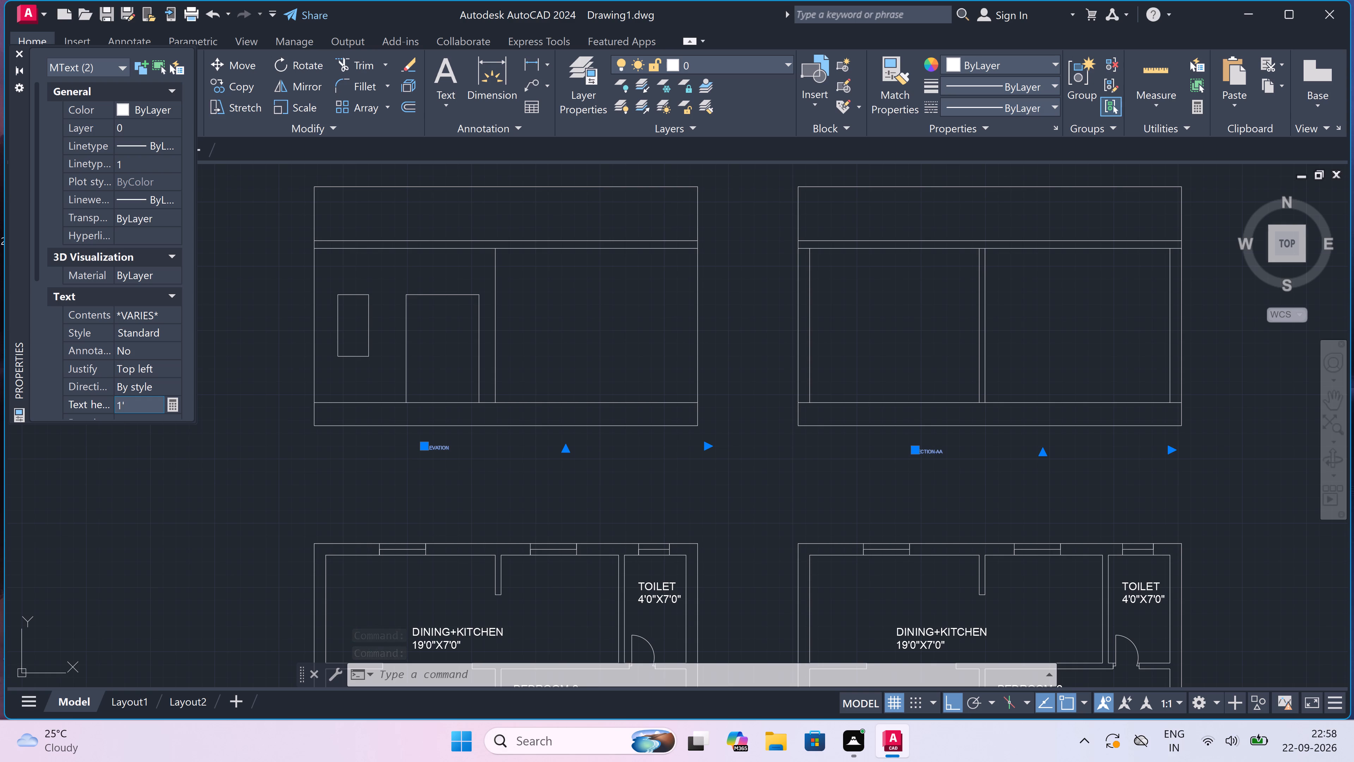
{"action": "left_click", "coordinate": [186, 452]}
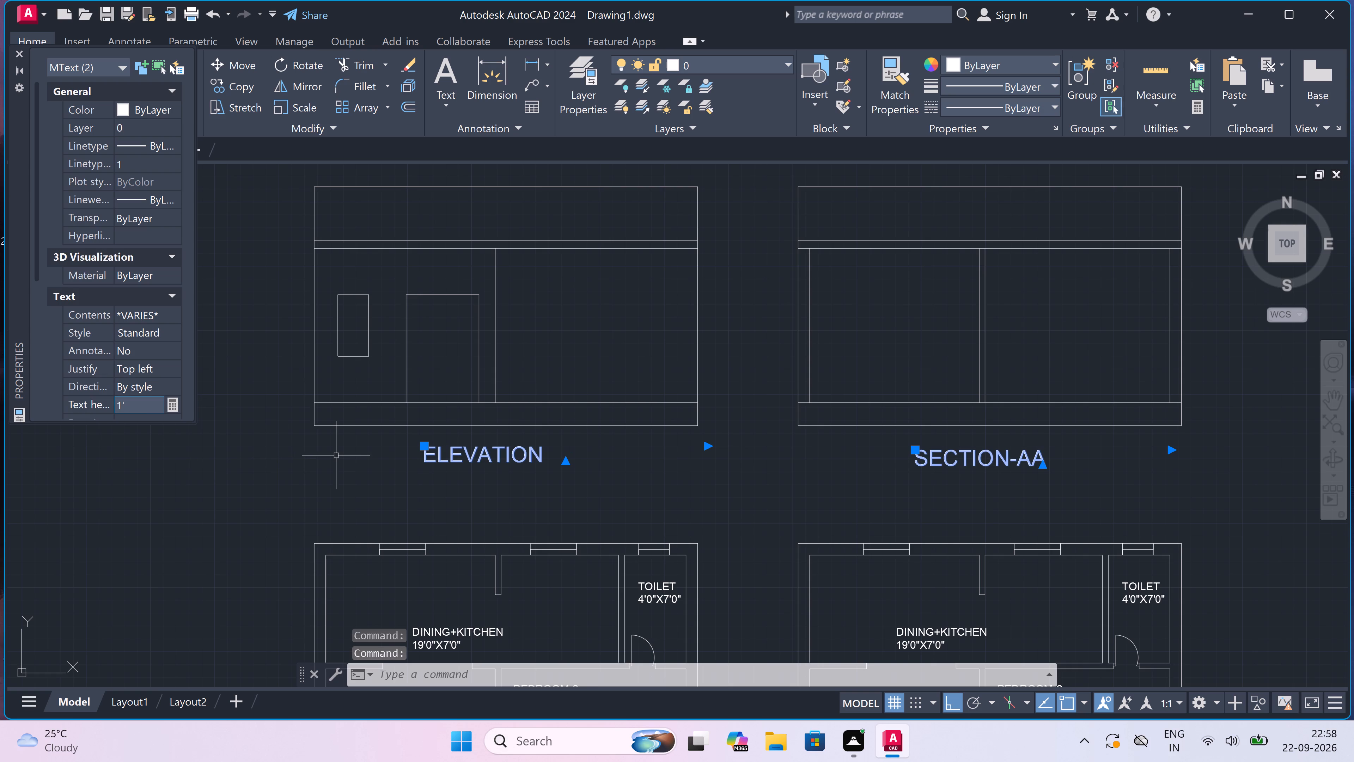
{"action": "key", "text": "Escape"}
Copy the elevation's walls, openings, slab and parapet lines straight up from the floor line's left end to the slab's top line as an upper storey.
{"action": "scroll", "coordinate": [443, 448], "scroll_direction": "down", "scroll_amount": 2}
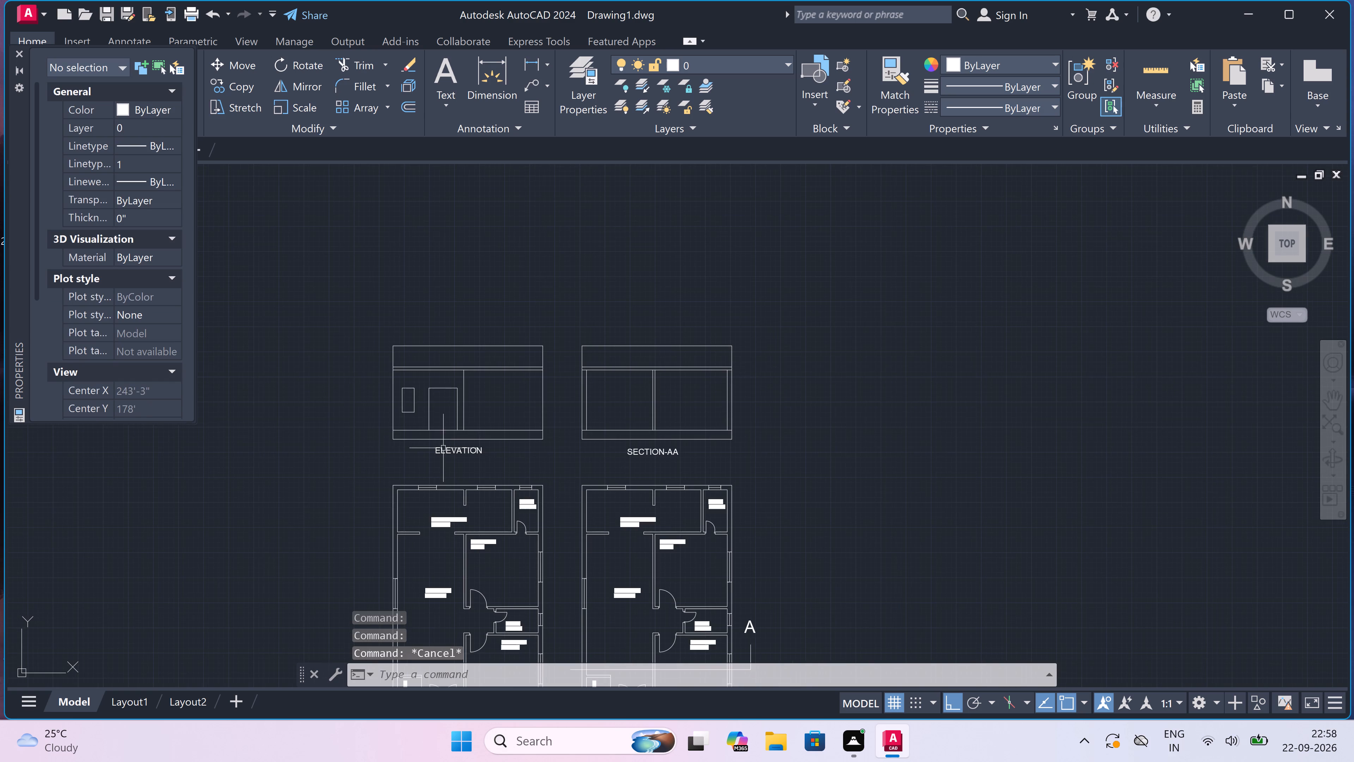
{"action": "scroll", "coordinate": [410, 417], "scroll_direction": "up", "scroll_amount": 3}
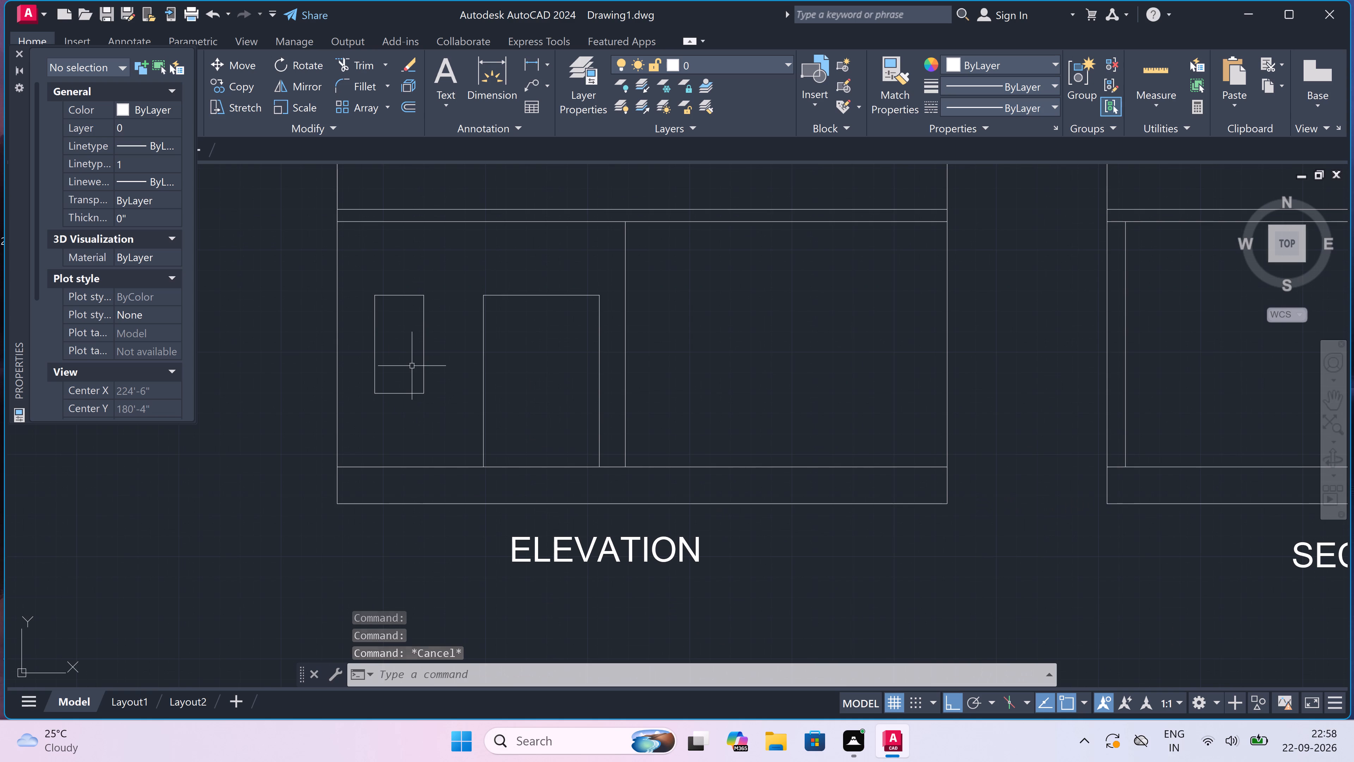
{"action": "scroll", "coordinate": [412, 366], "scroll_direction": "down", "scroll_amount": 6}
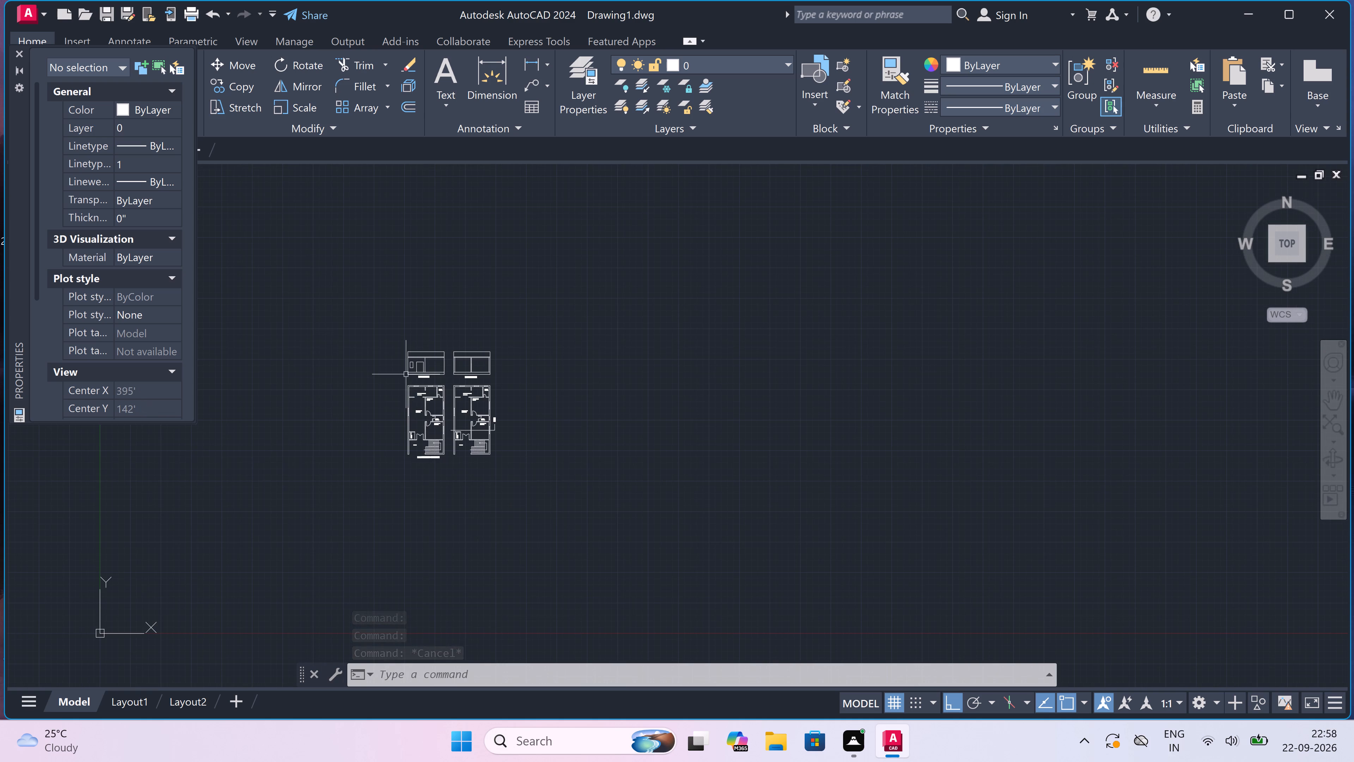
{"action": "scroll", "coordinate": [414, 345], "scroll_direction": "up", "scroll_amount": 4}
{"action": "scroll", "coordinate": [513, 350], "scroll_direction": "up", "scroll_amount": 1}
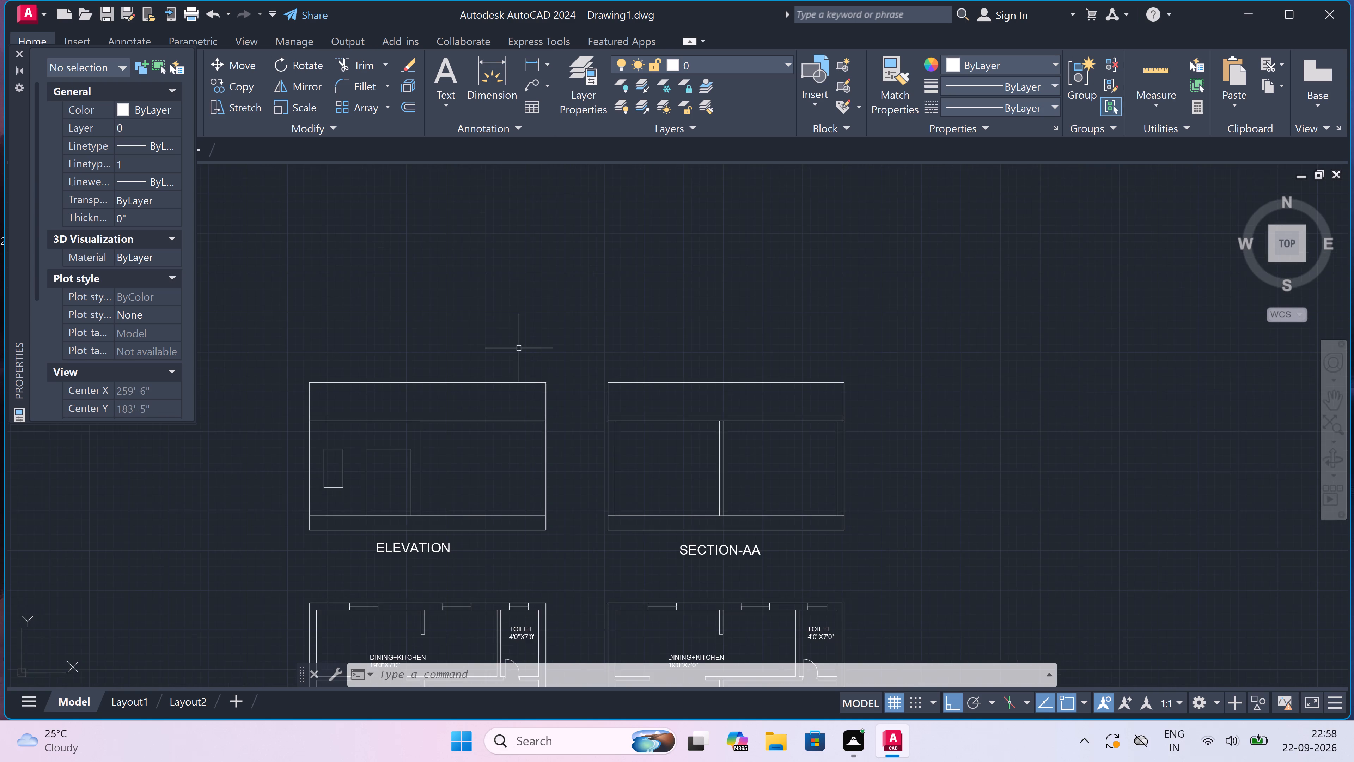
{"action": "scroll", "coordinate": [551, 346], "scroll_direction": "down", "scroll_amount": 2}
{"action": "scroll", "coordinate": [557, 355], "scroll_direction": "up", "scroll_amount": 2}
{"action": "left_click_drag", "start_coordinate": [557, 355], "coordinate": [550, 361]}
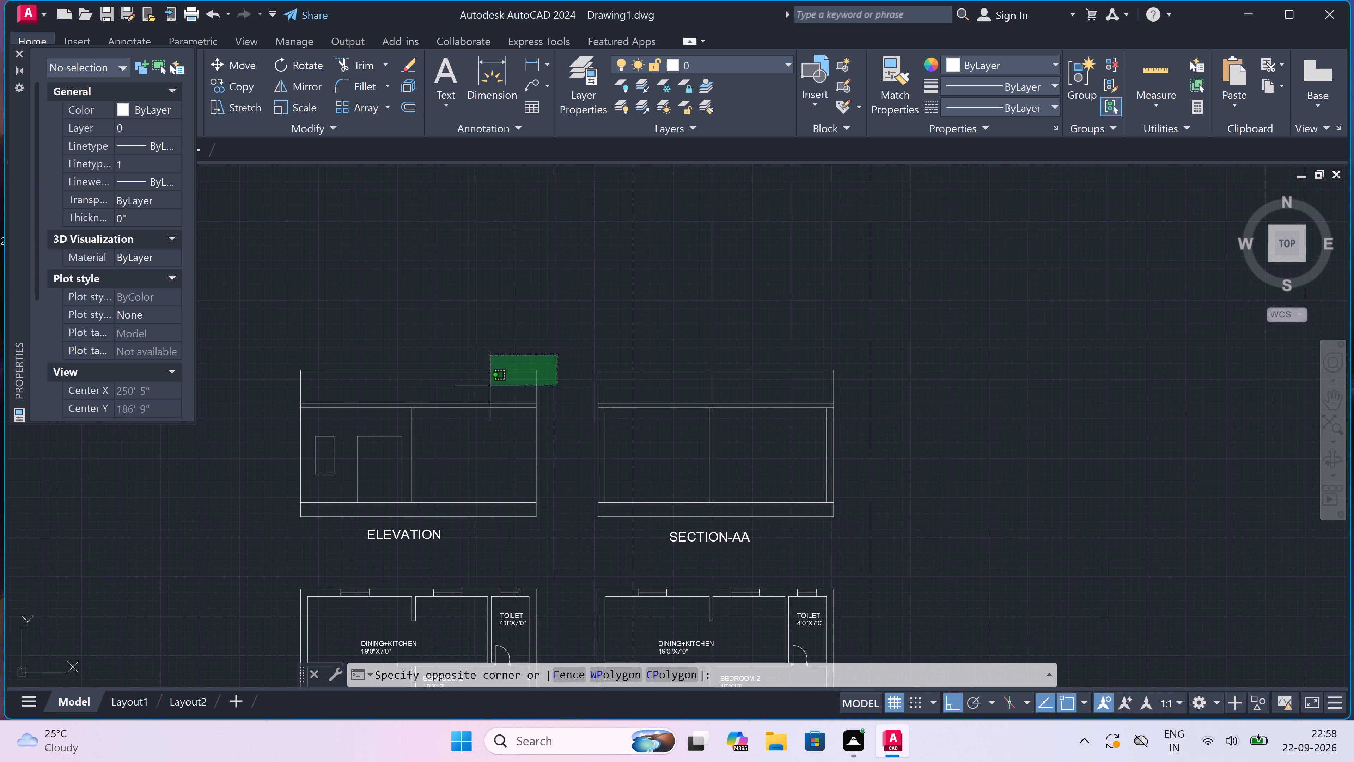
{"action": "left_click", "coordinate": [246, 478]}
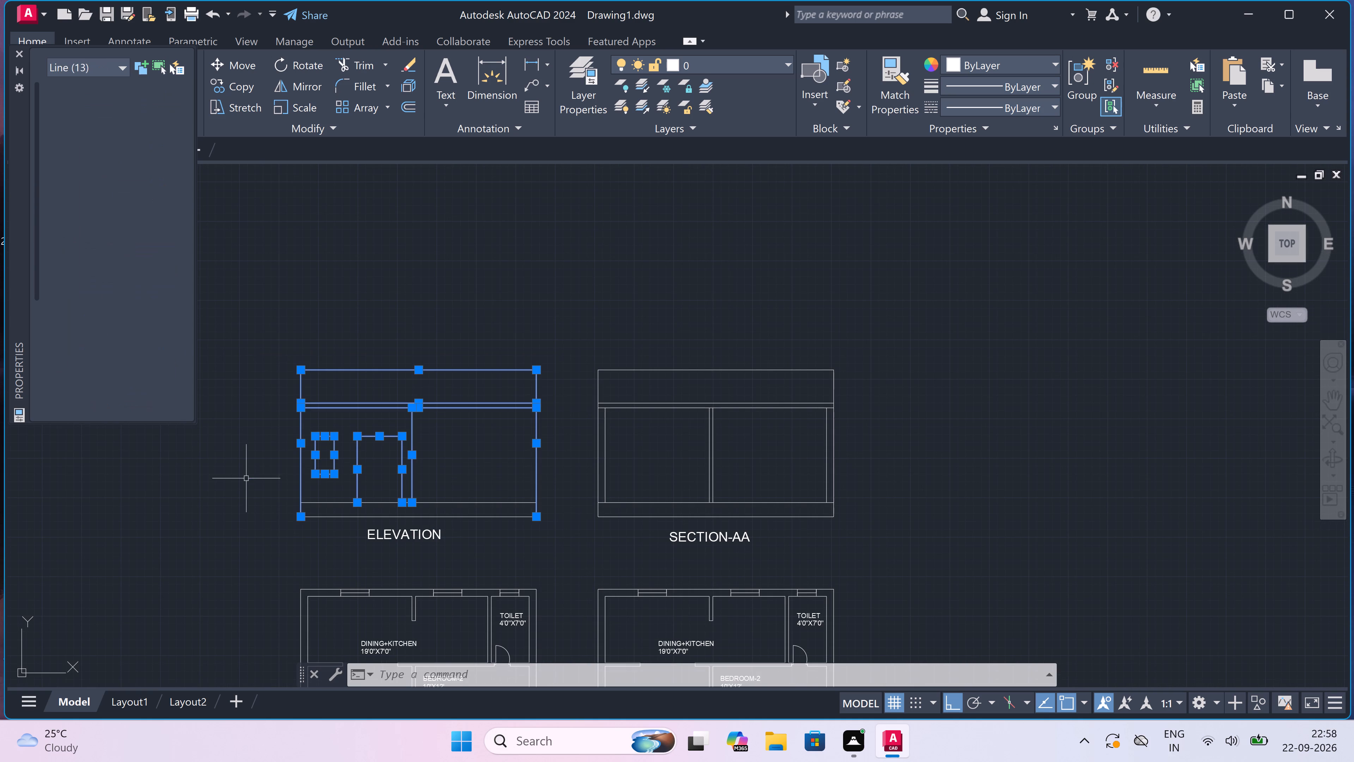
{"action": "left_click", "coordinate": [223, 77]}
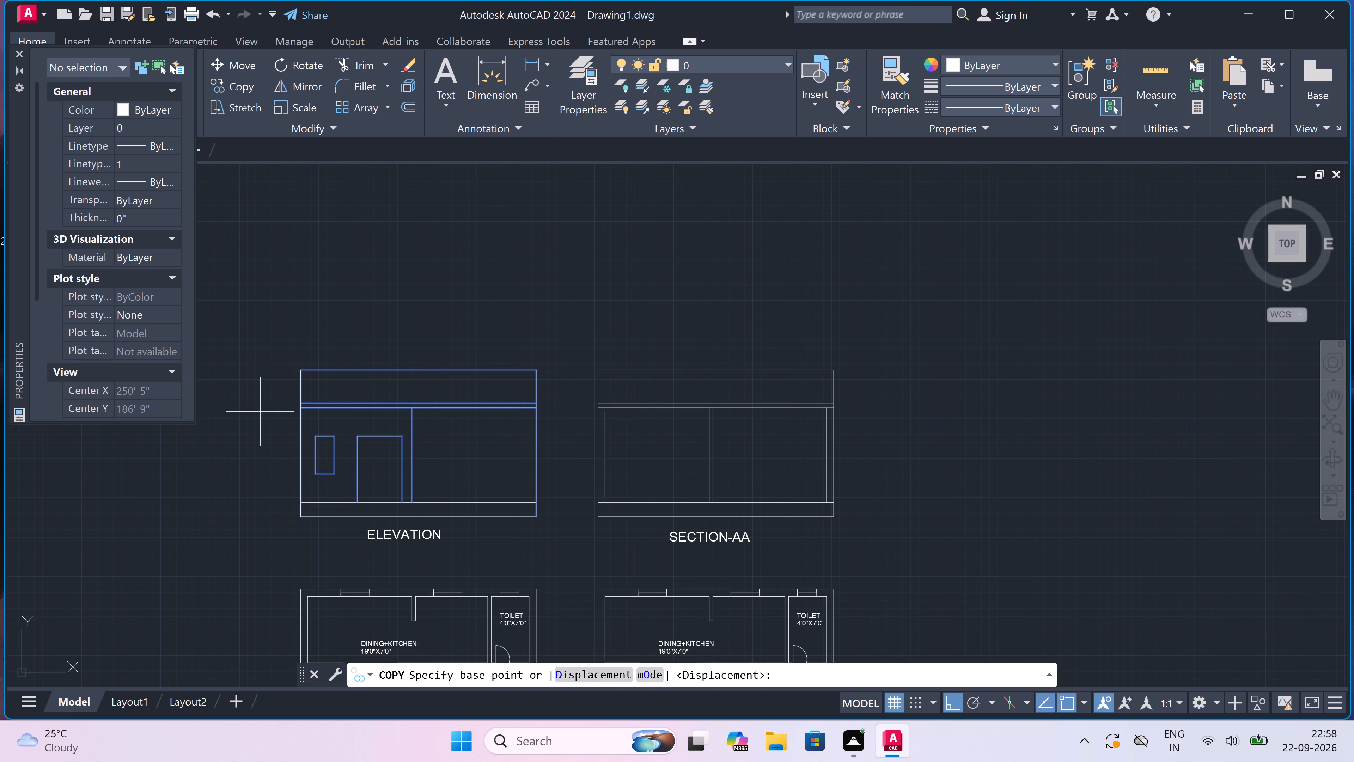
{"action": "left_click_drag", "start_coordinate": [297, 498], "coordinate": [299, 494]}
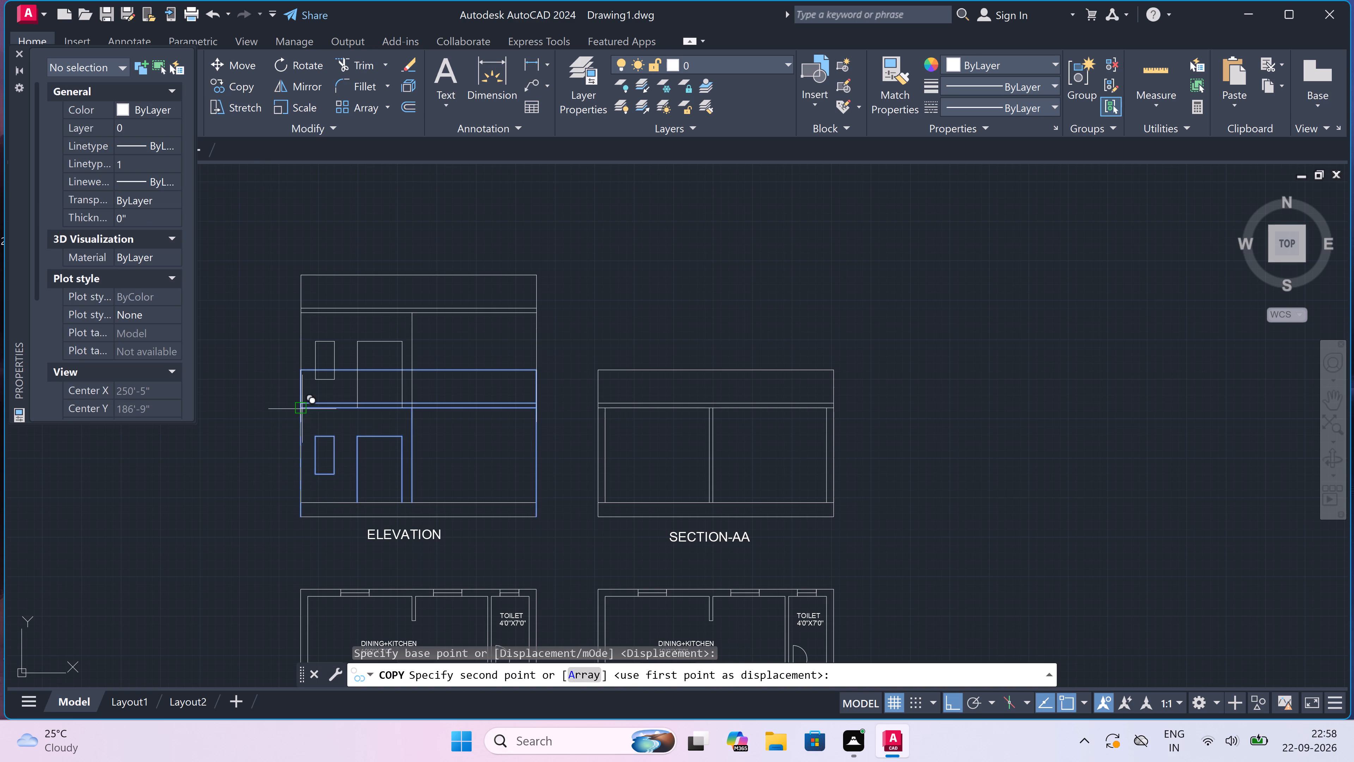
{"action": "scroll", "coordinate": [301, 407], "scroll_direction": "up", "scroll_amount": 3}
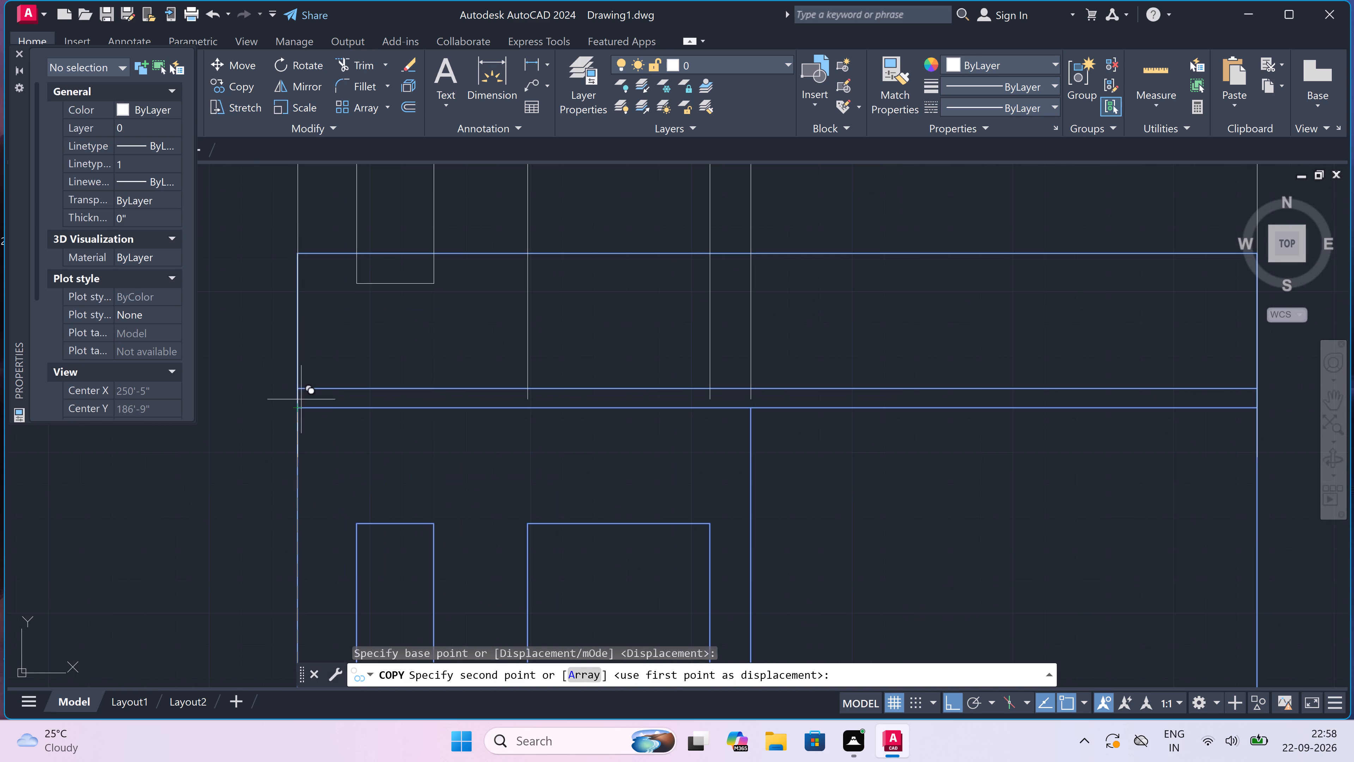
{"action": "left_click", "coordinate": [298, 386]}
{"action": "scroll", "coordinate": [298, 386], "scroll_direction": "down", "scroll_amount": 2}
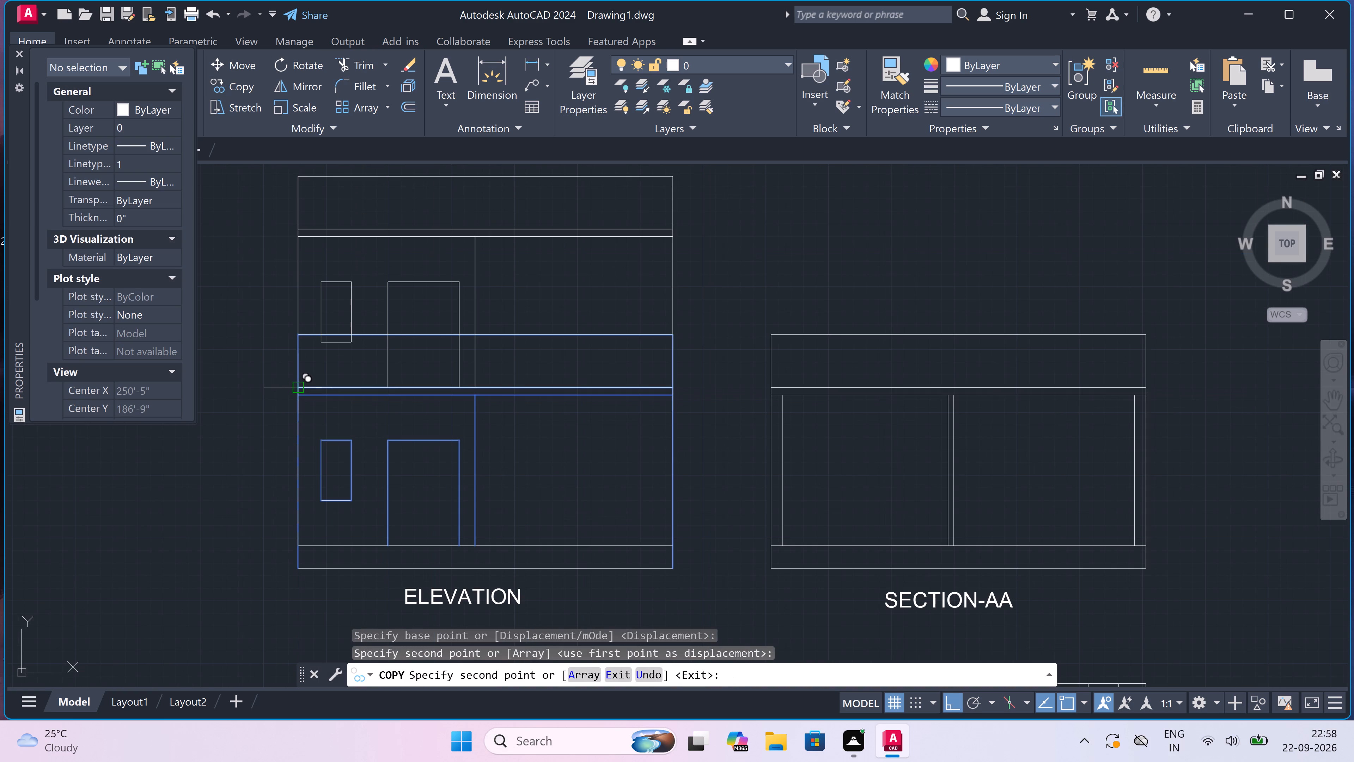
{"action": "key", "text": "Escape"}
Copy section AA's walls, slab and parapet lines straight up from the floor line's left end to the slab's top line as an upper storey.
{"action": "scroll", "coordinate": [298, 386], "scroll_direction": "down", "scroll_amount": 2}
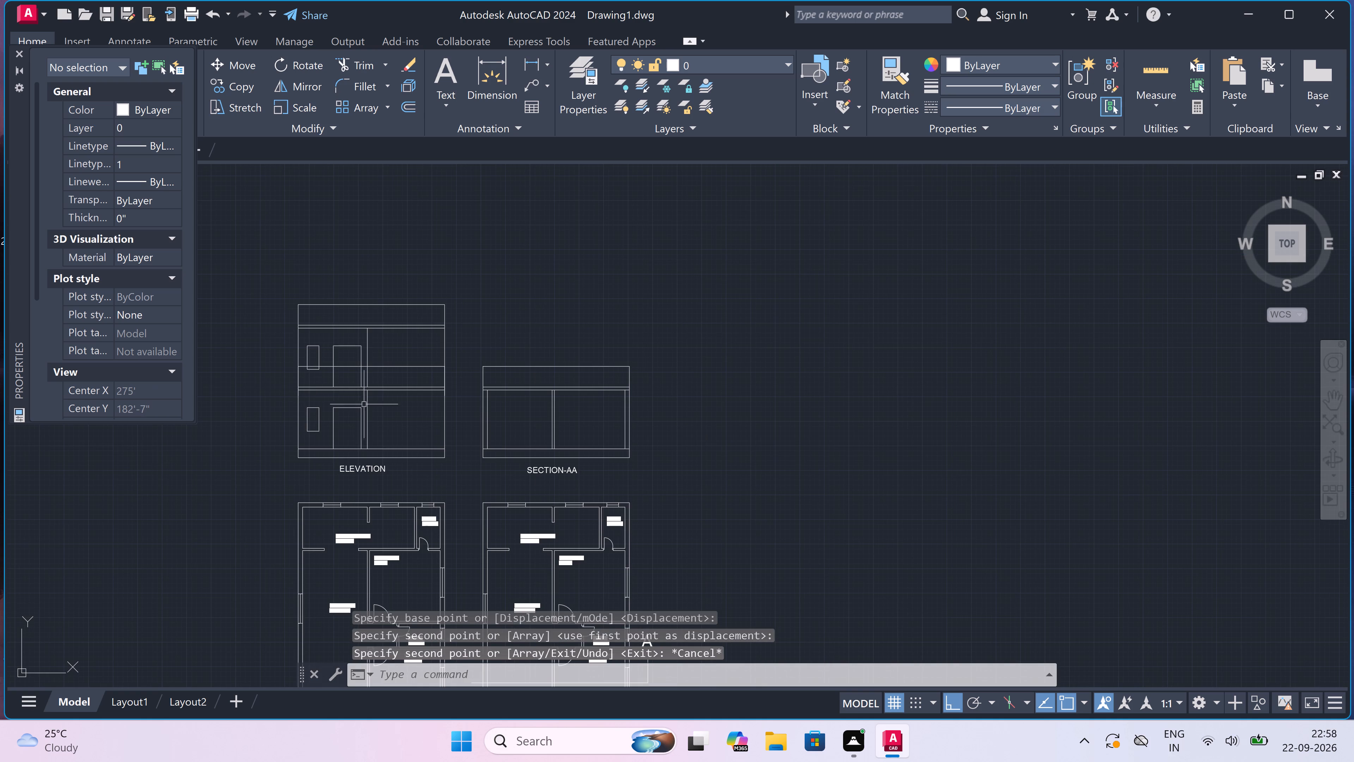
{"action": "scroll", "coordinate": [626, 389], "scroll_direction": "up", "scroll_amount": 1}
{"action": "left_click", "coordinate": [673, 348]}
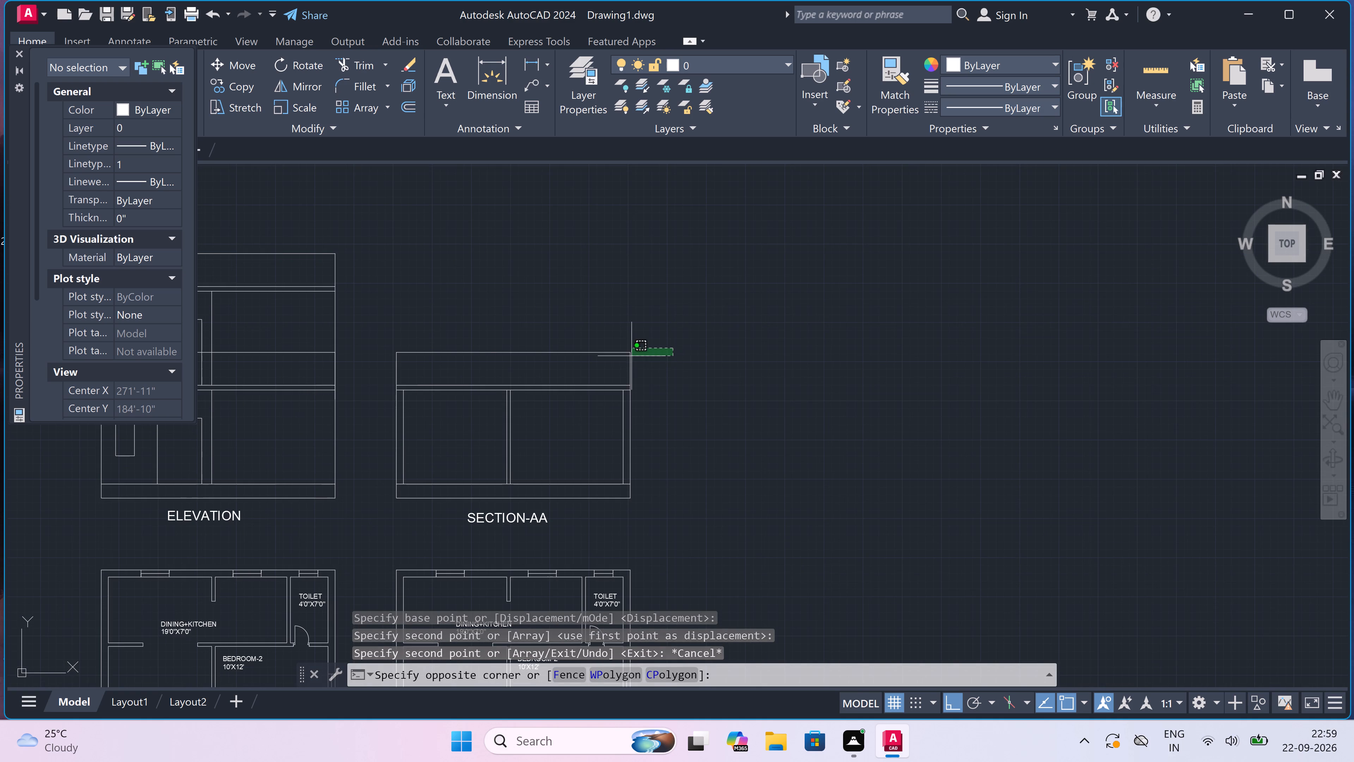
{"action": "left_click", "coordinate": [388, 417]}
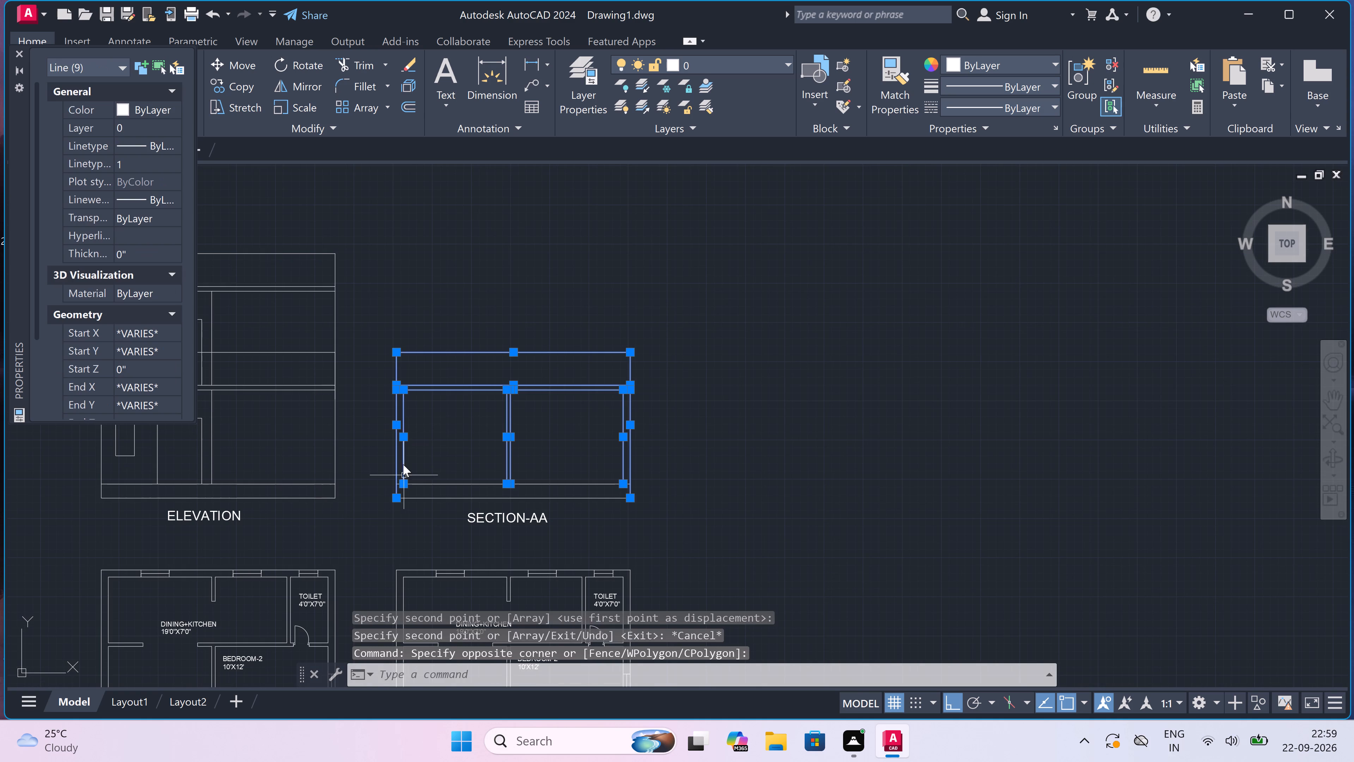
{"action": "left_click", "coordinate": [216, 90]}
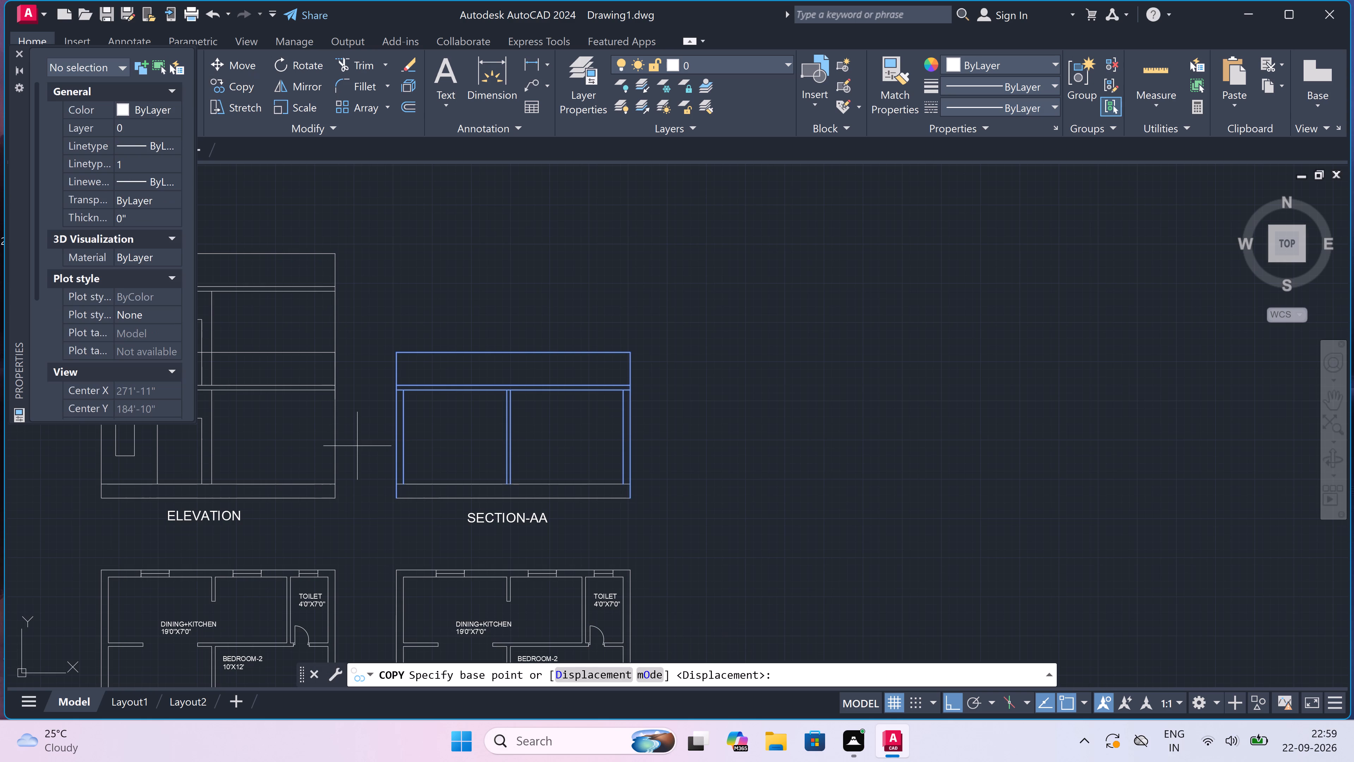
{"action": "left_click", "coordinate": [395, 484]}
{"action": "scroll", "coordinate": [400, 384], "scroll_direction": "up", "scroll_amount": 3}
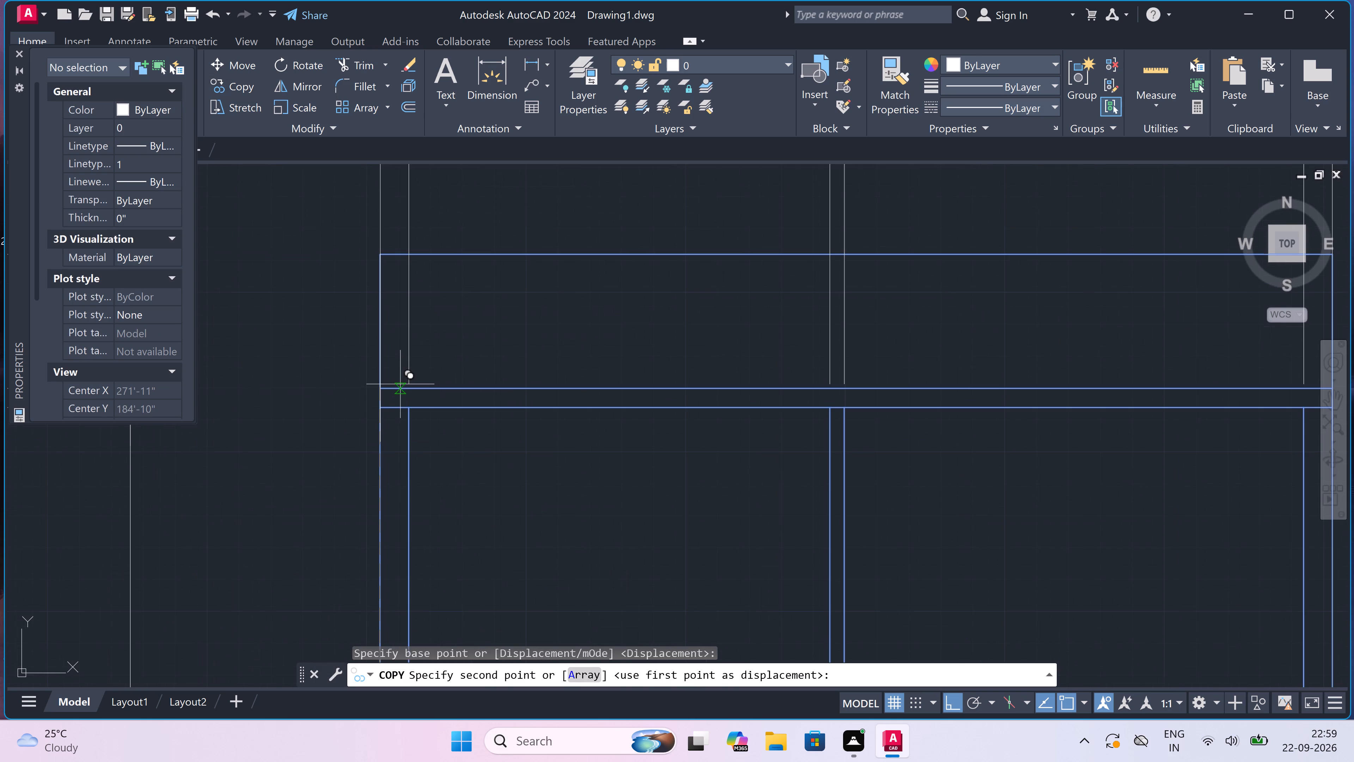
{"action": "left_click", "coordinate": [384, 388]}
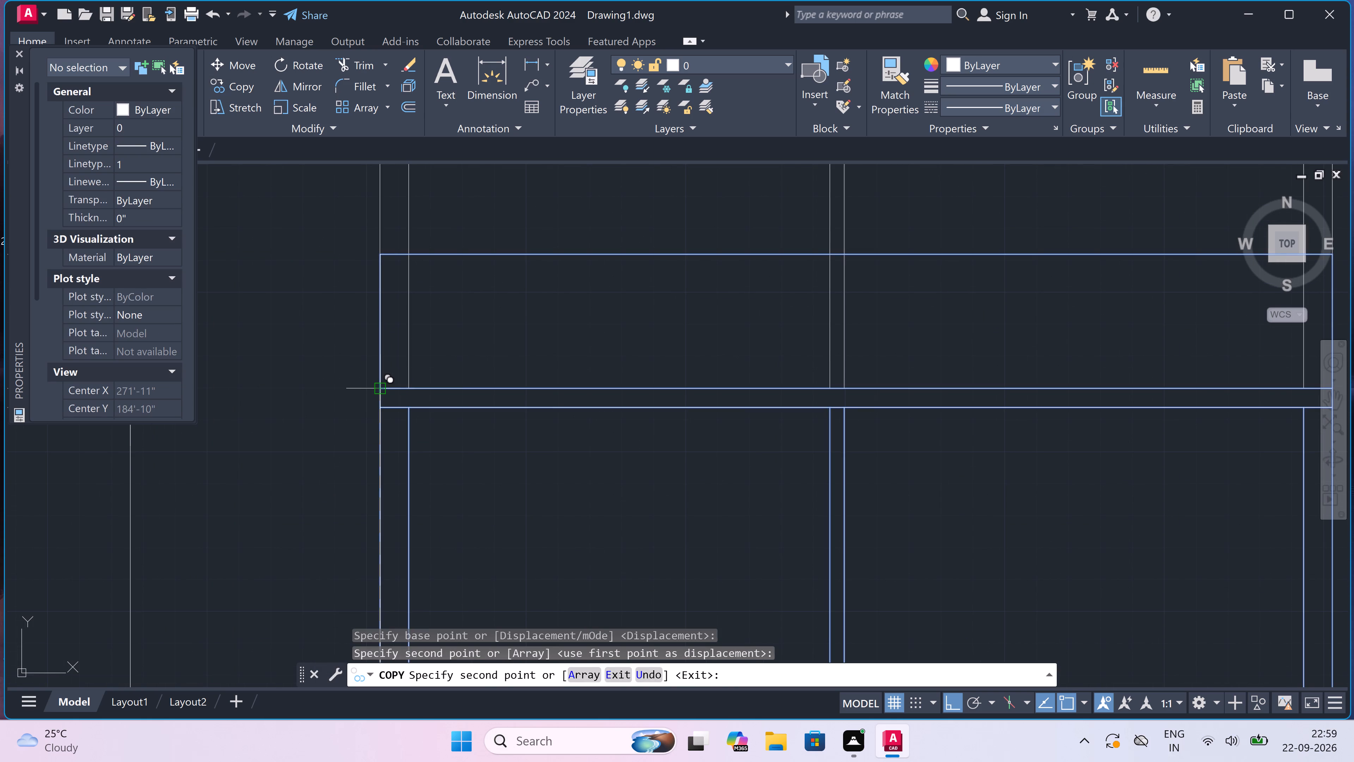
{"action": "key", "text": "Escape"}
Delete the ground storey's leftover parapet top line that crosses the upper storey in section AA.
{"action": "scroll", "coordinate": [408, 381], "scroll_direction": "down", "scroll_amount": 1}
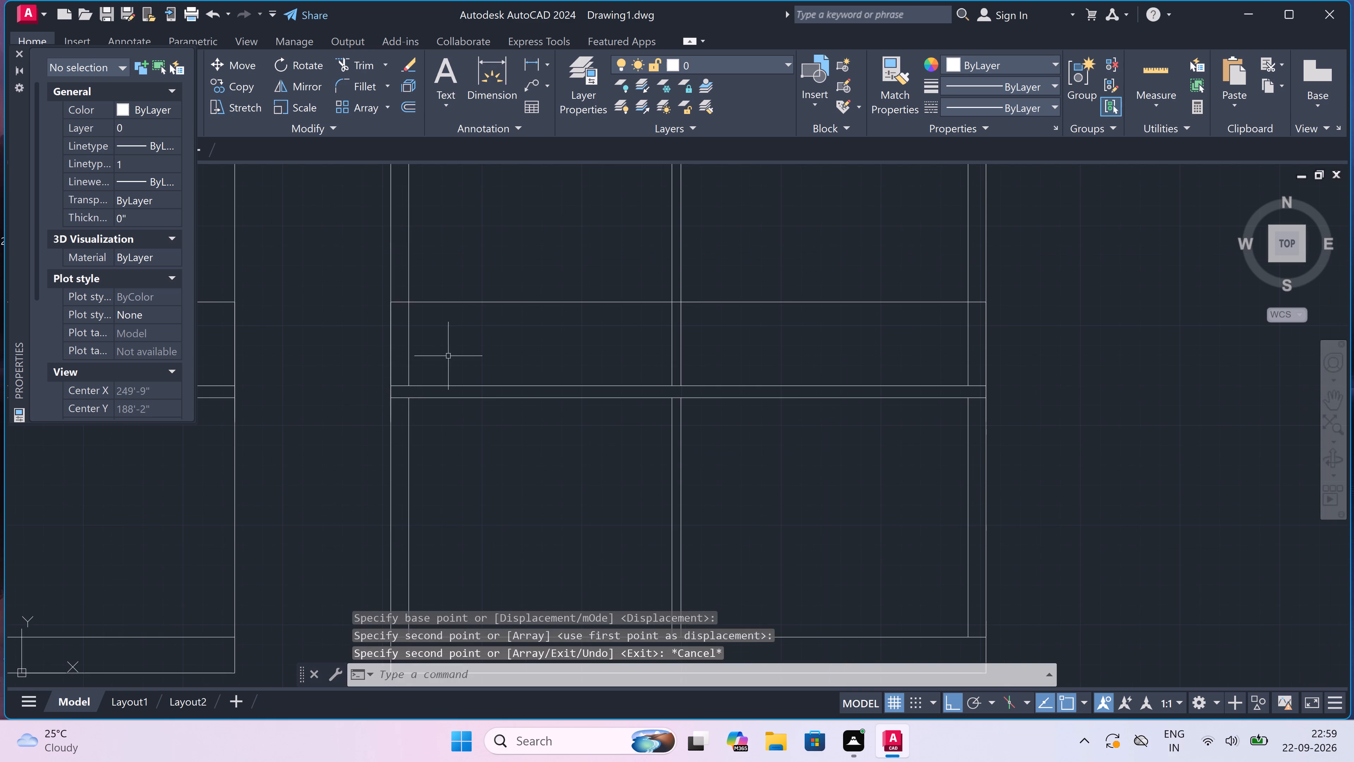
{"action": "left_click", "coordinate": [514, 286]}
{"action": "left_click", "coordinate": [482, 316]}
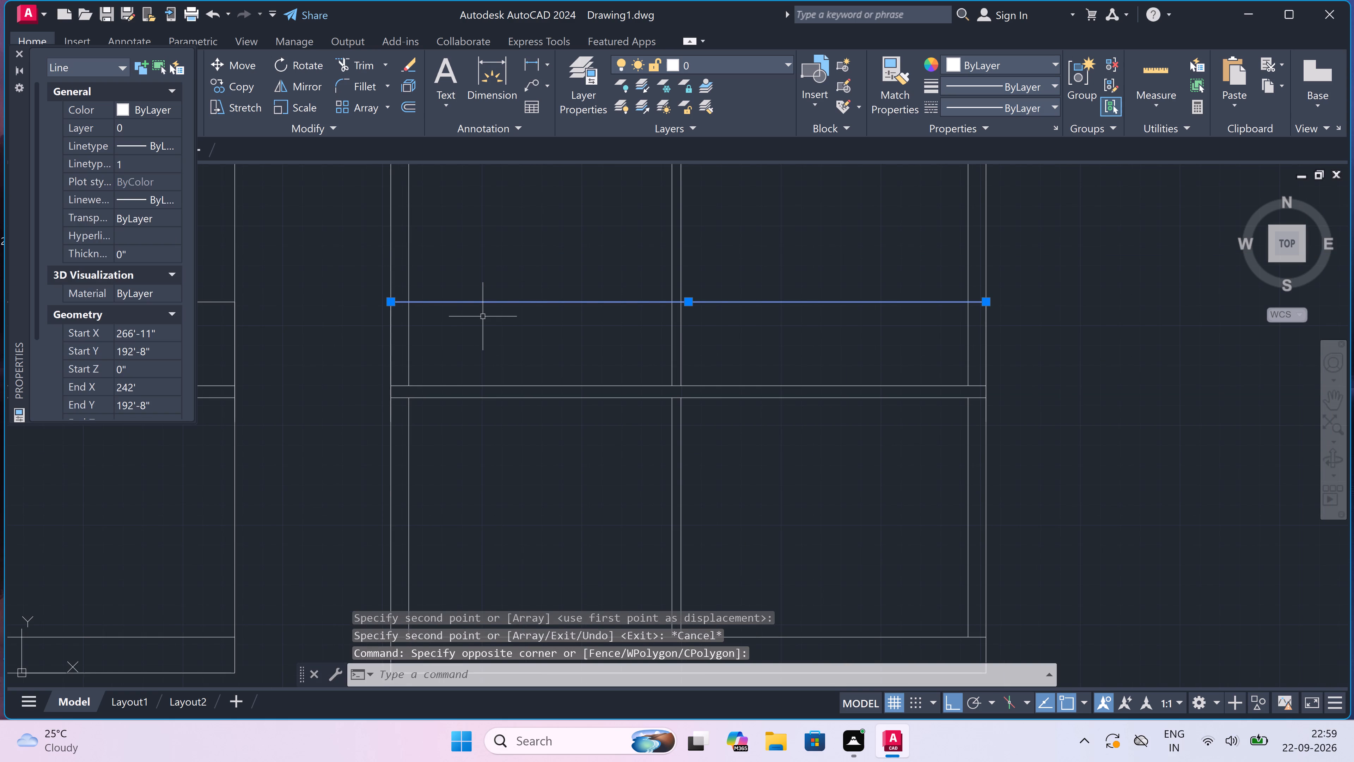
{"action": "key", "text": "Delete"}
Draw a line 2' outward from the elevation's bottom right corner and continue it vertically to just above the upper parapet.
{"action": "scroll", "coordinate": [483, 316], "scroll_direction": "down", "scroll_amount": 1}
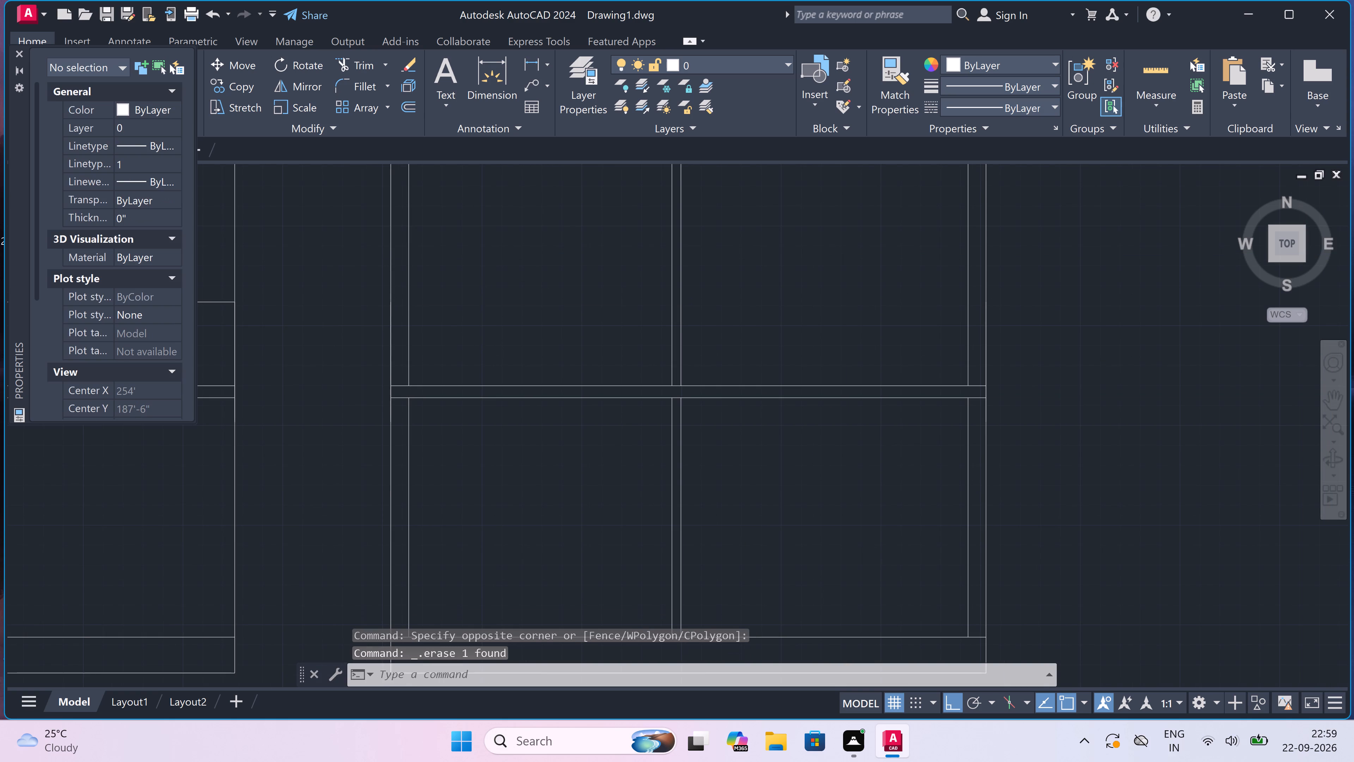
{"action": "scroll", "coordinate": [484, 318], "scroll_direction": "down", "scroll_amount": 2}
{"action": "scroll", "coordinate": [485, 293], "scroll_direction": "up", "scroll_amount": 2}
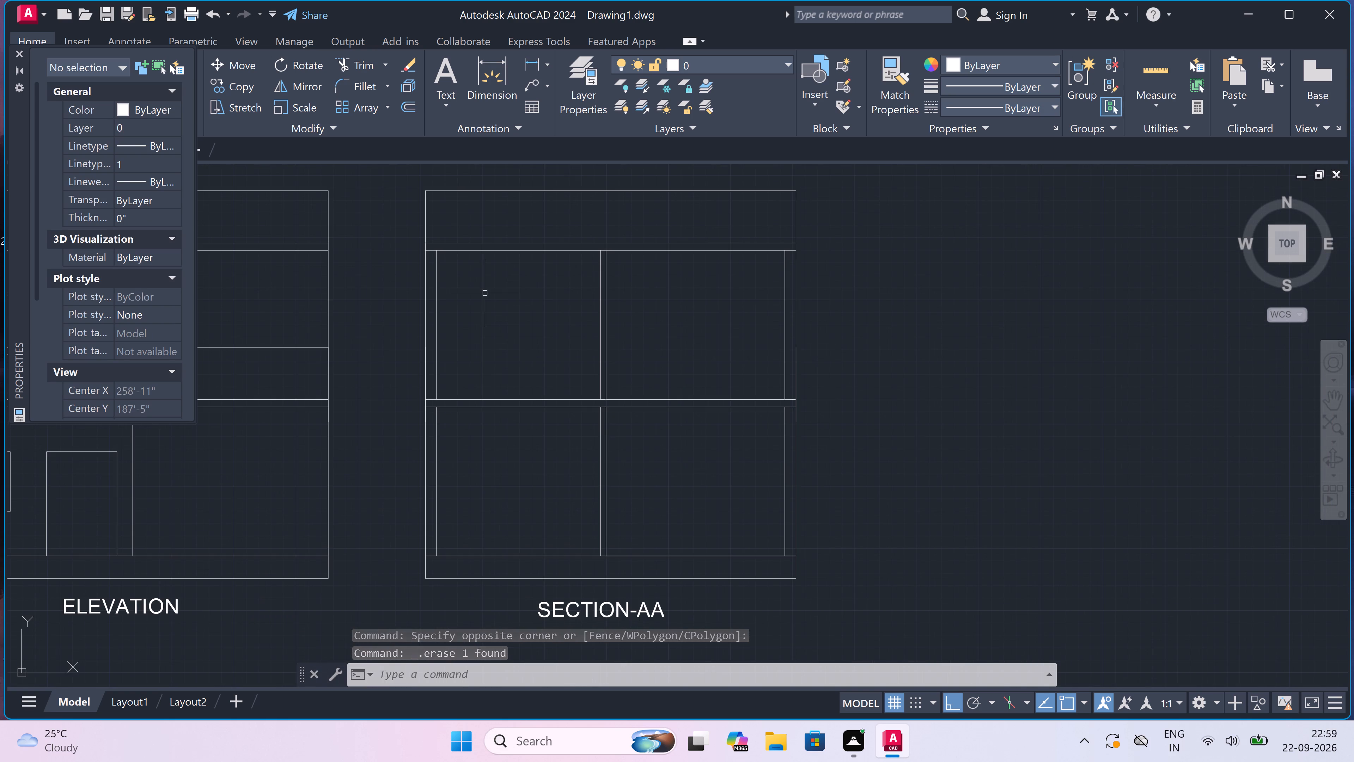
{"action": "scroll", "coordinate": [498, 304], "scroll_direction": "down", "scroll_amount": 1}
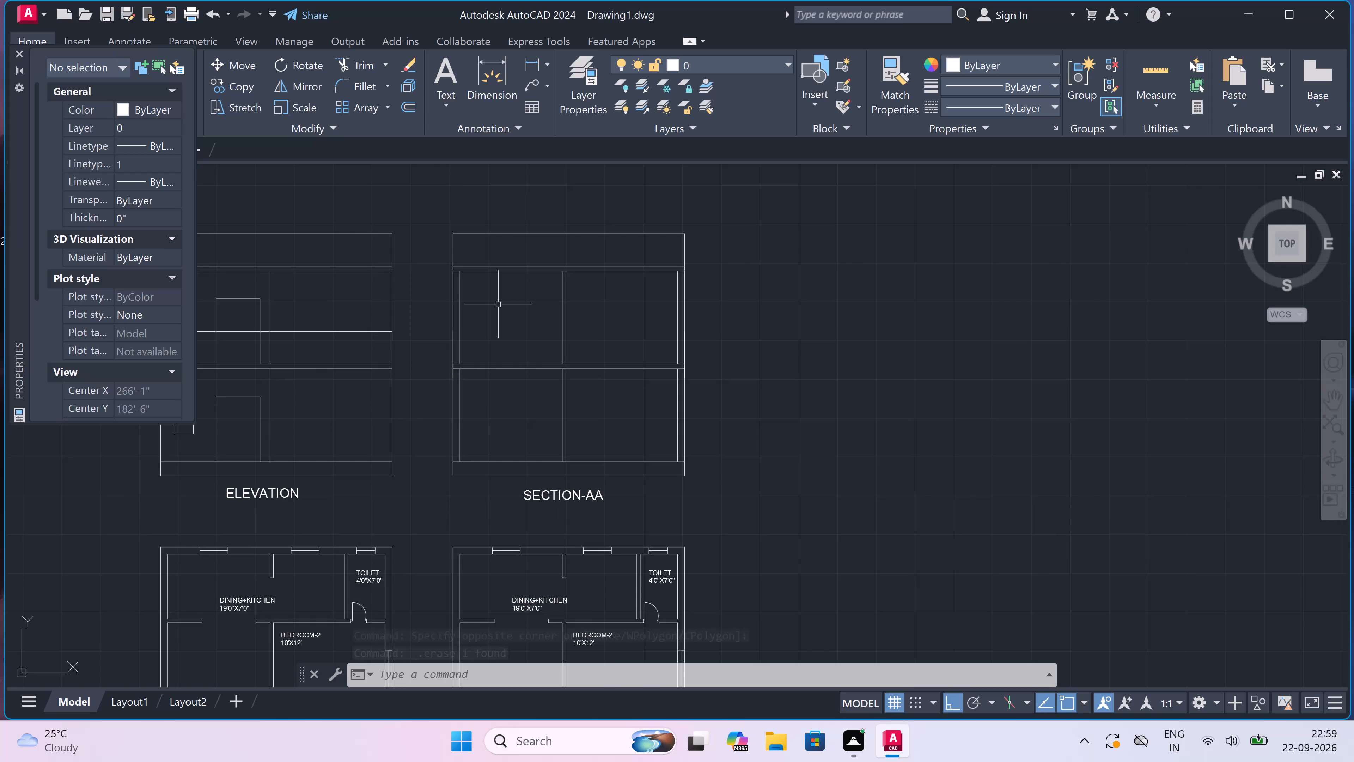
{"action": "scroll", "coordinate": [498, 304], "scroll_direction": "down", "scroll_amount": 2}
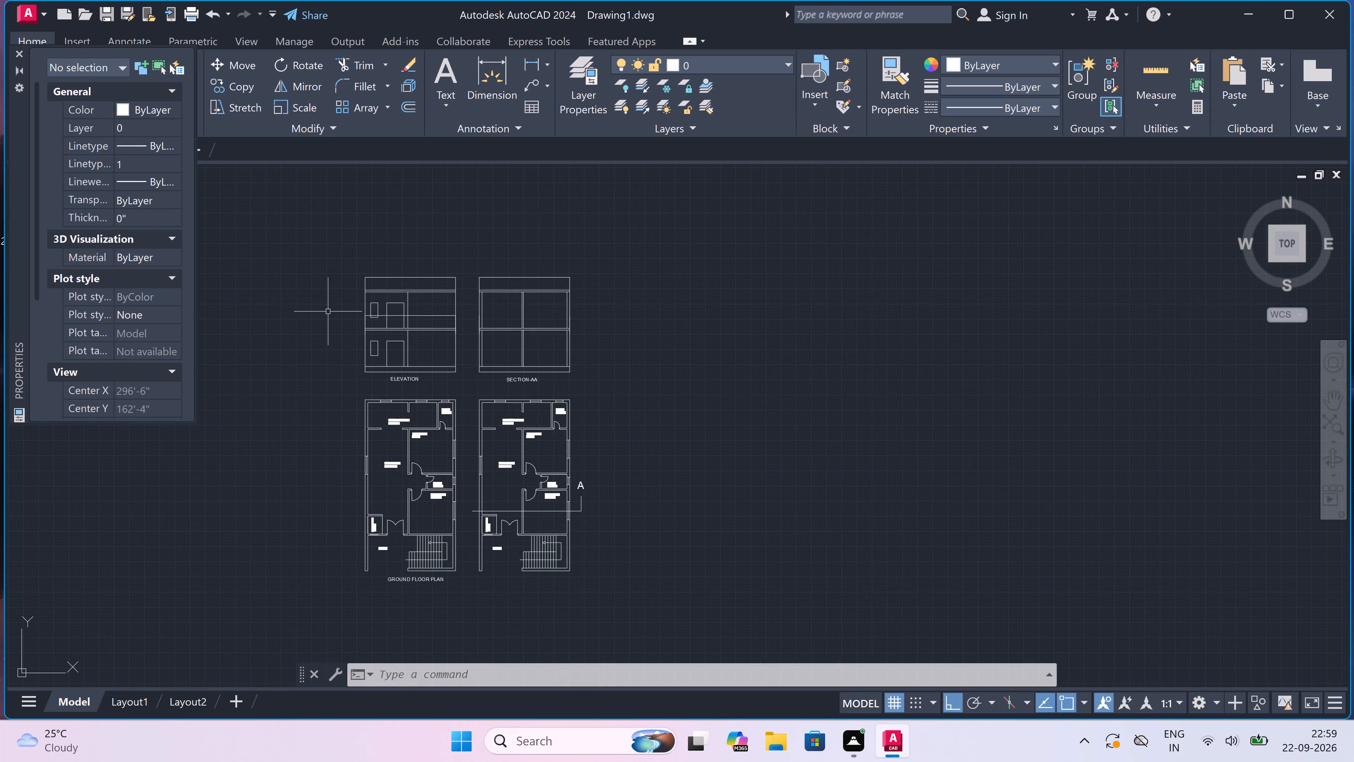
{"action": "scroll", "coordinate": [321, 312], "scroll_direction": "up", "scroll_amount": 2}
{"action": "type", "text": "L"}
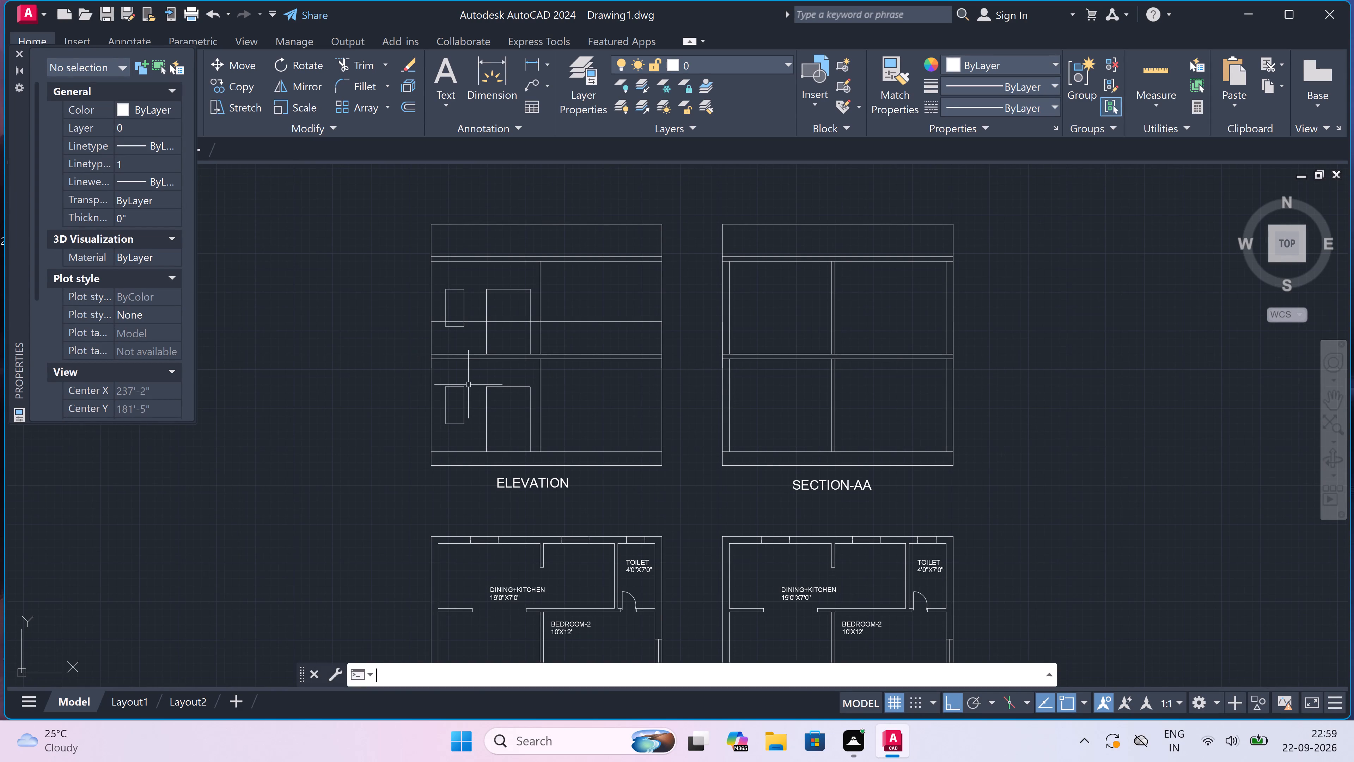
{"action": "key", "text": "space"}
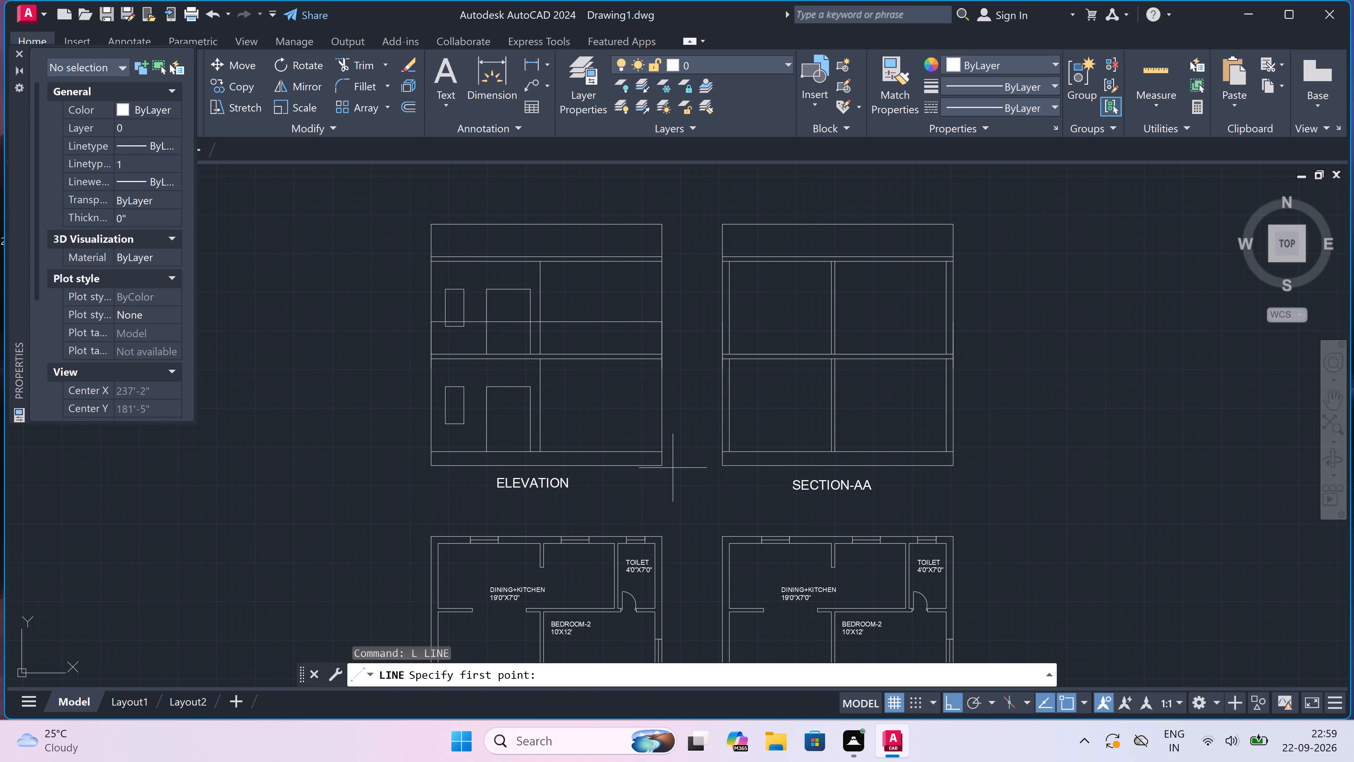
{"action": "scroll", "coordinate": [664, 463], "scroll_direction": "up", "scroll_amount": 1}
{"action": "left_click", "coordinate": [664, 463]}
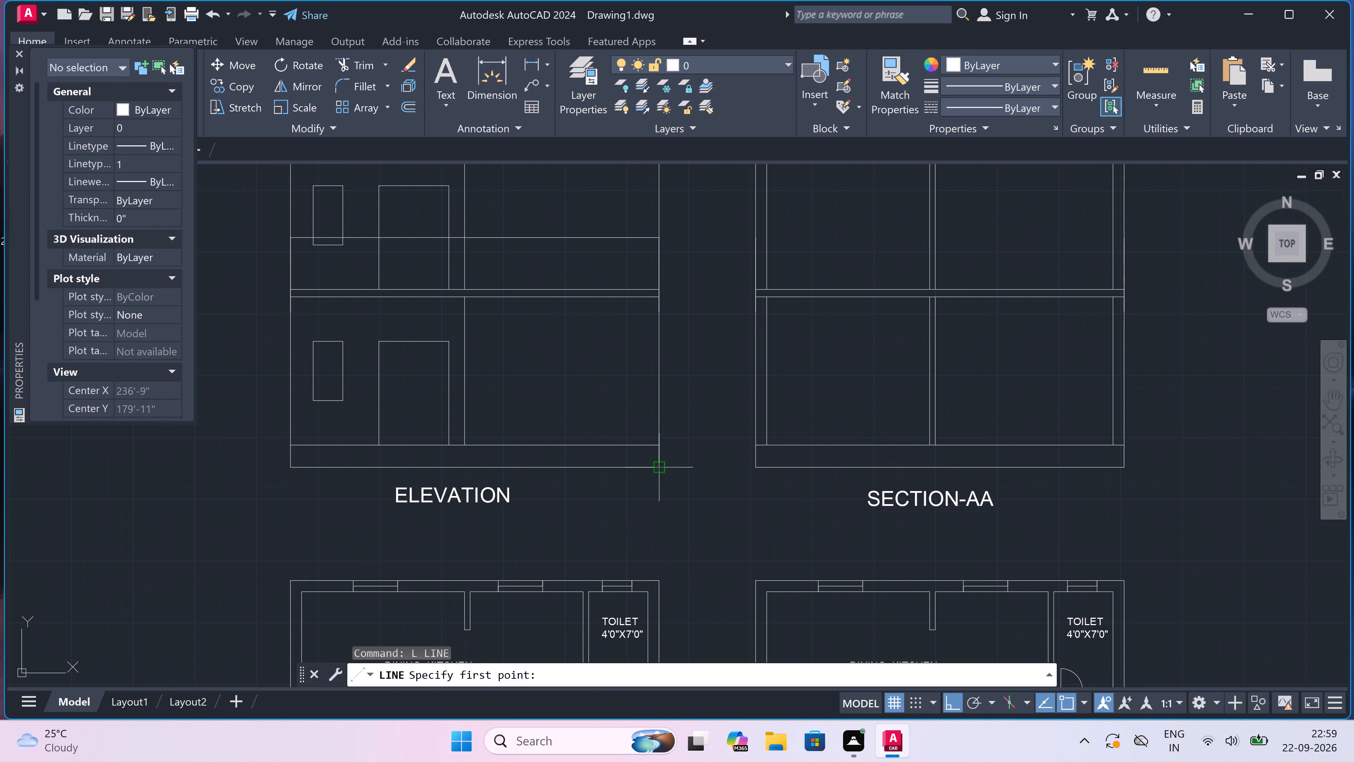
{"action": "type", "text": "2'"}
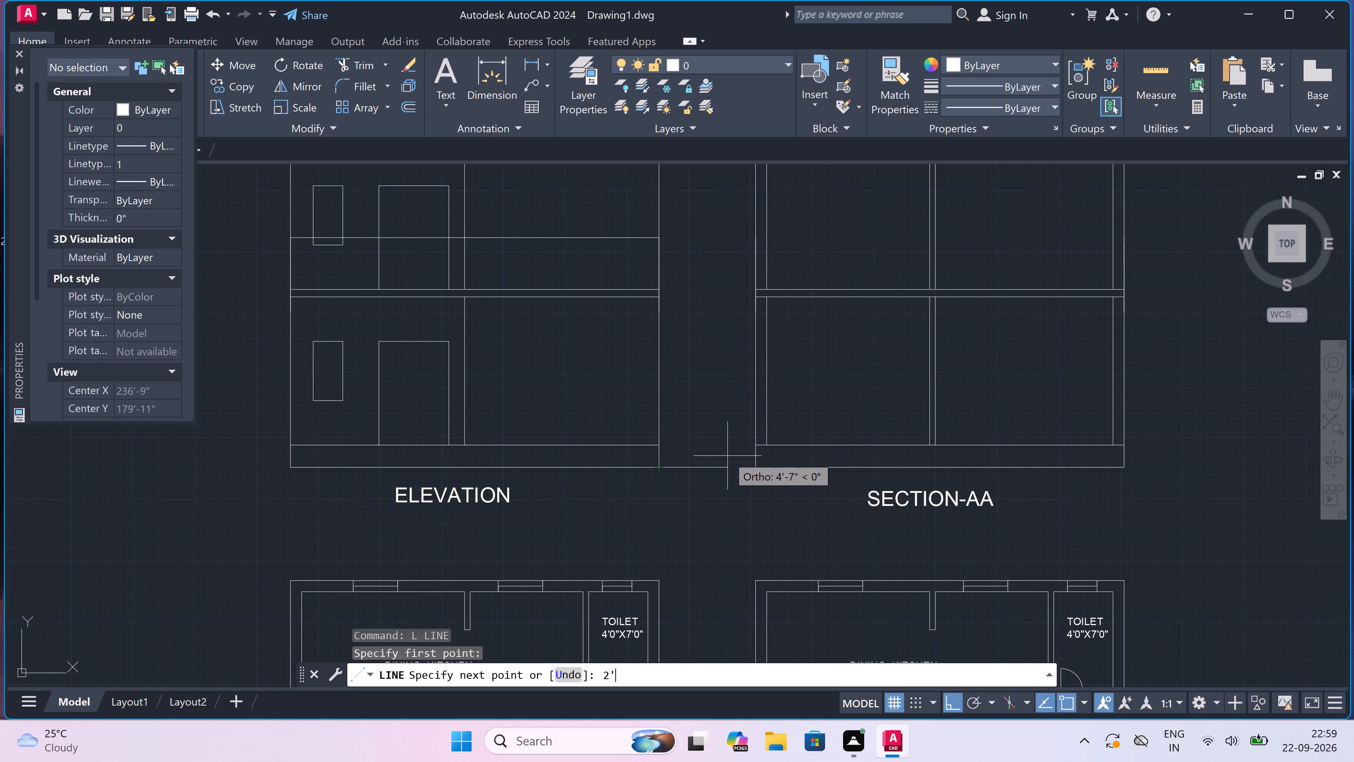
{"action": "key", "text": "space"}
{"action": "scroll", "coordinate": [695, 372], "scroll_direction": "down", "scroll_amount": 2}
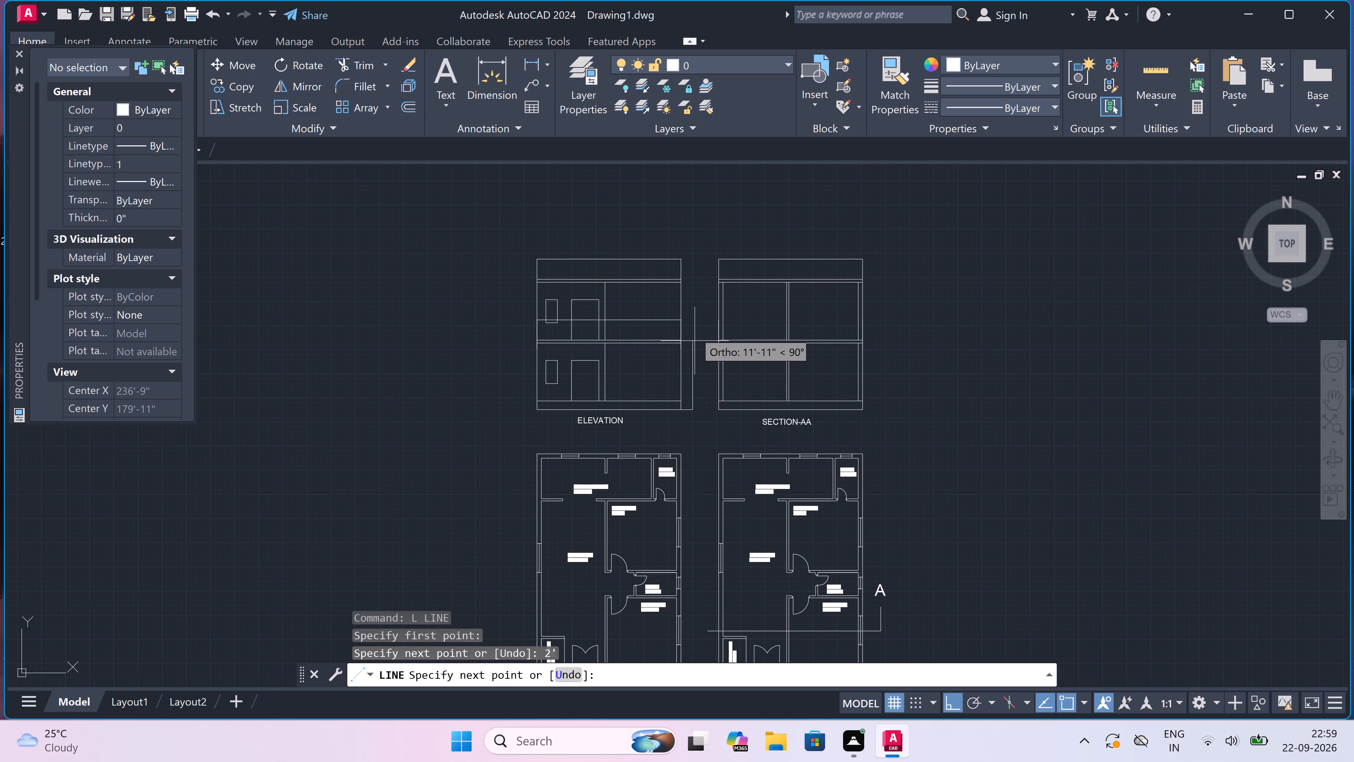
{"action": "left_click", "coordinate": [685, 245]}
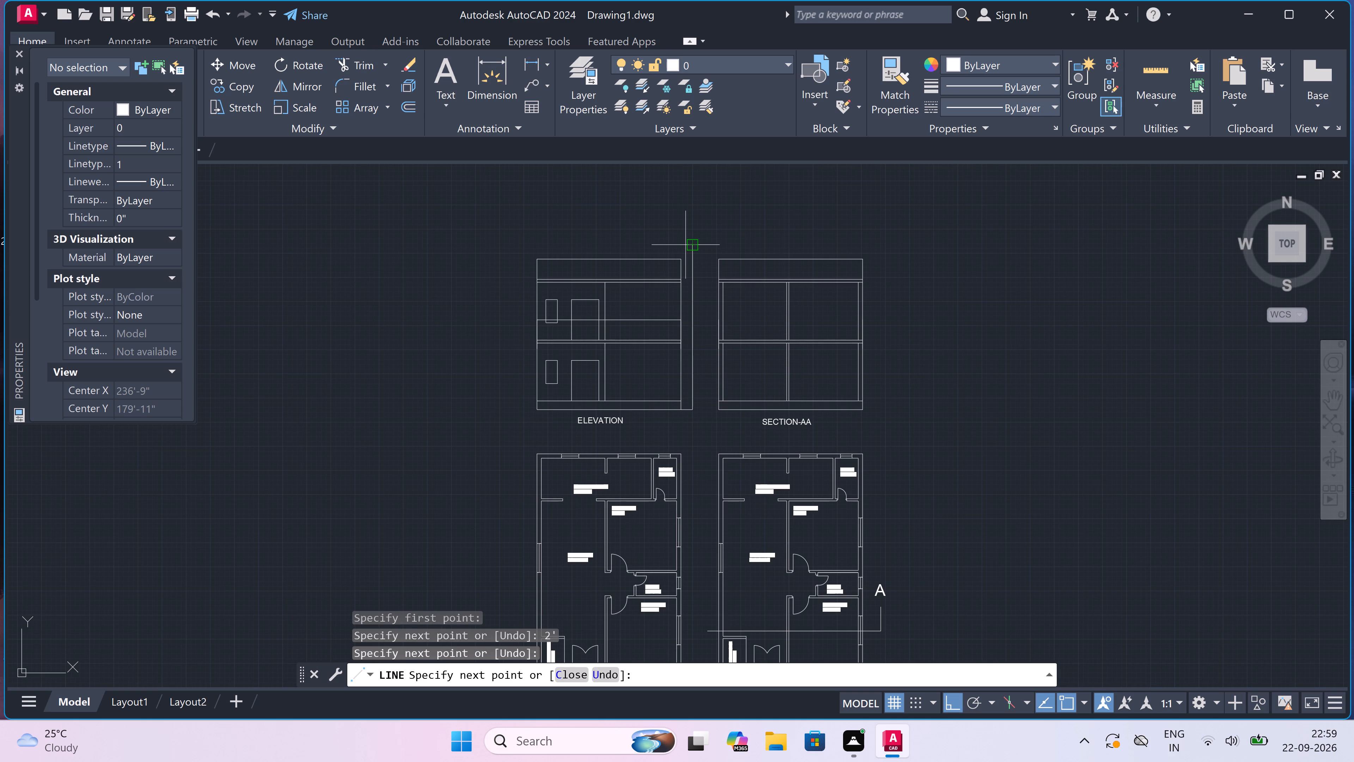
{"action": "key", "text": "Escape"}
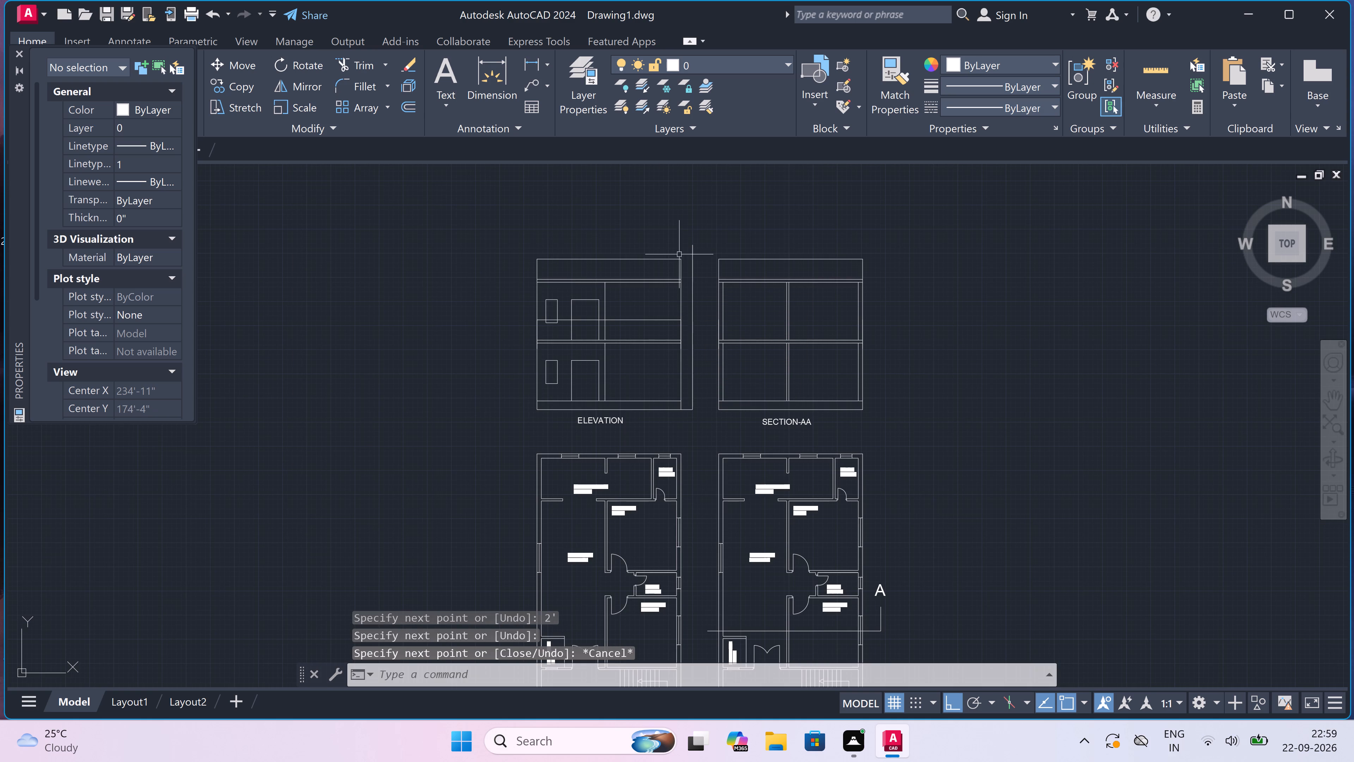
Draw a line 2' outward from the elevation's bottom left corner and continue it vertically to just above the upper parapet.
{"action": "scroll", "coordinate": [537, 395], "scroll_direction": "up", "scroll_amount": 1}
{"action": "key", "text": "space"}
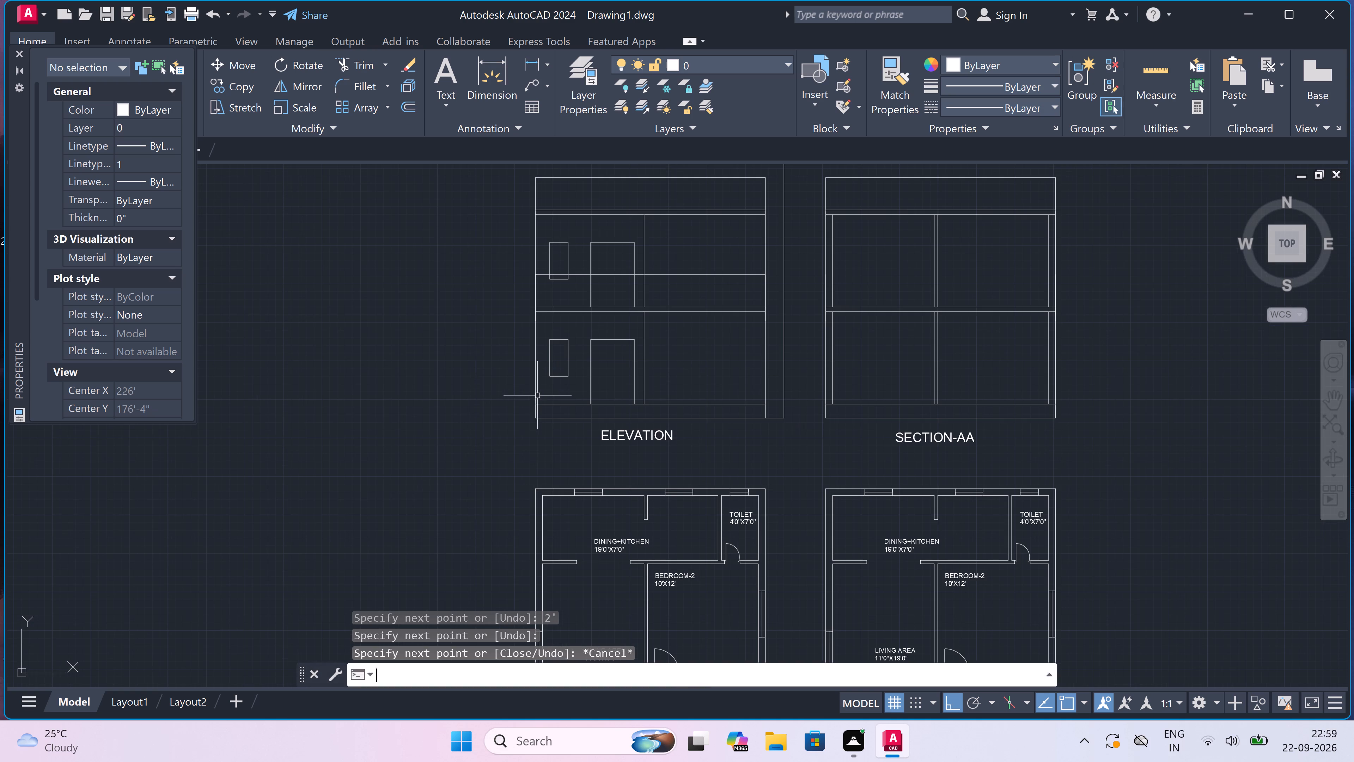
{"action": "left_click", "coordinate": [533, 418]}
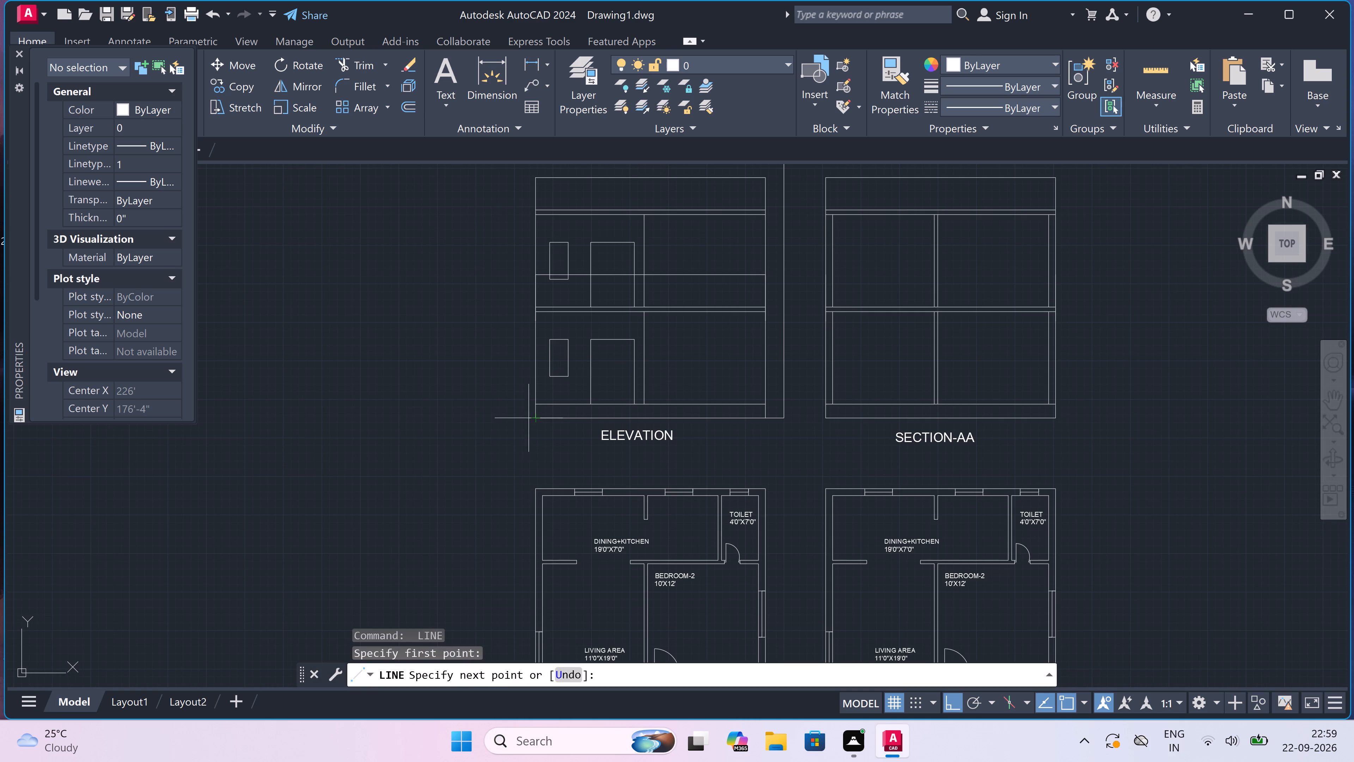
{"action": "type", "text": "2'"}
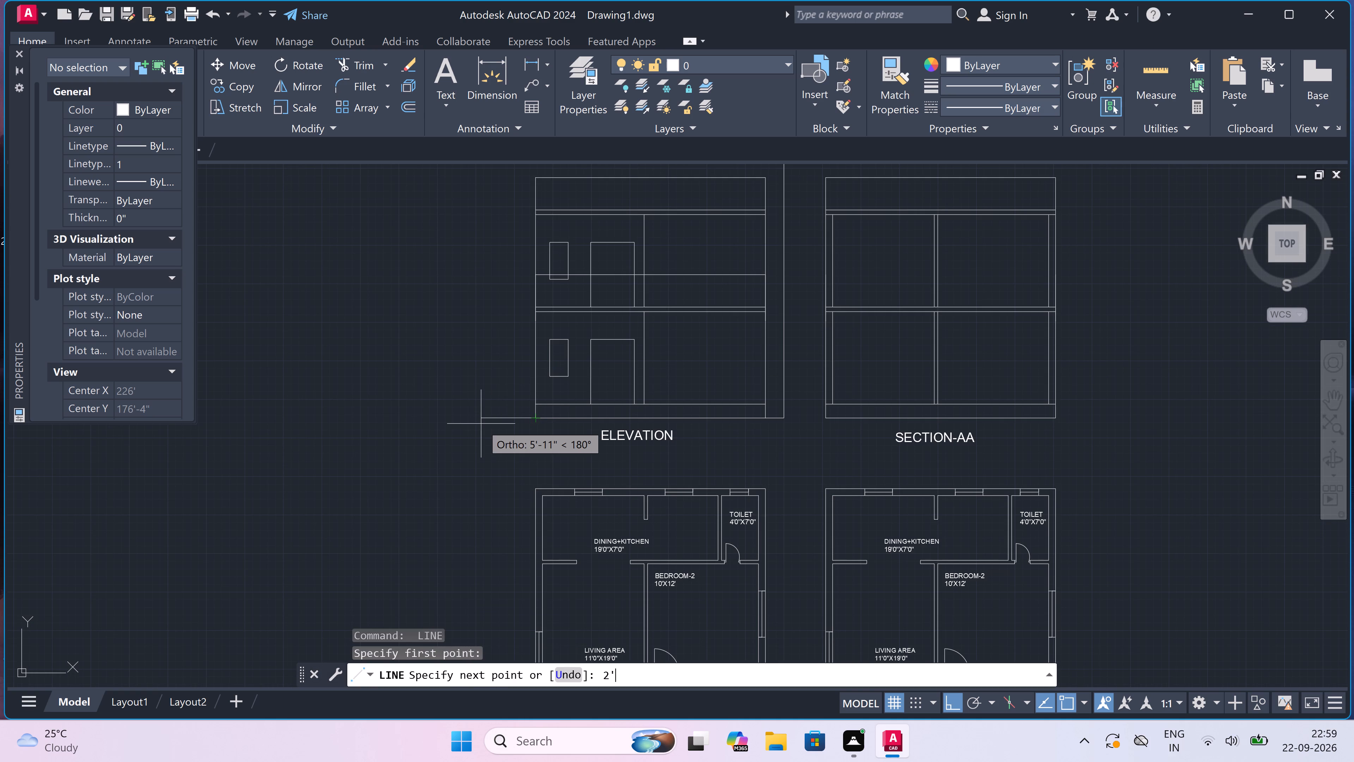
{"action": "key", "text": "space"}
{"action": "scroll", "coordinate": [481, 424], "scroll_direction": "down", "scroll_amount": 1}
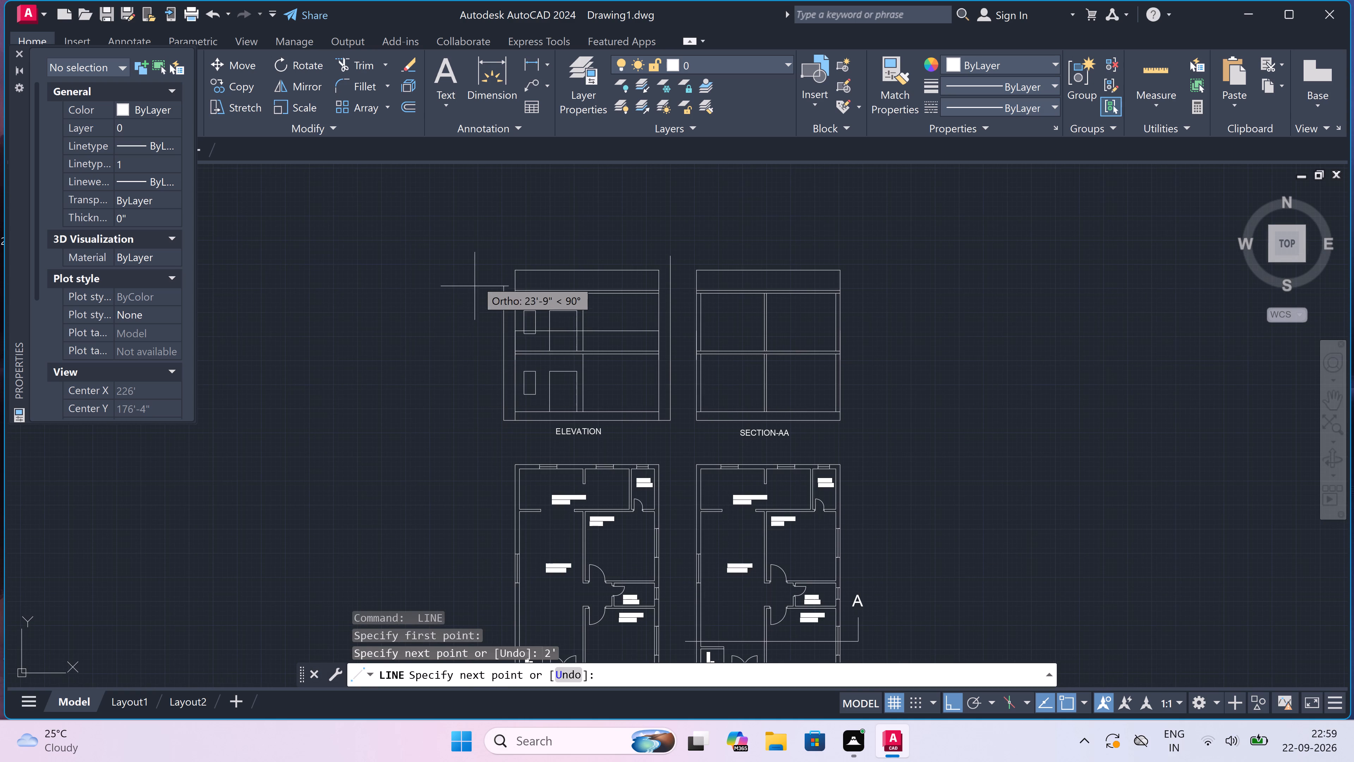
{"action": "scroll", "coordinate": [485, 270], "scroll_direction": "up", "scroll_amount": 1}
{"action": "left_click", "coordinate": [511, 247]}
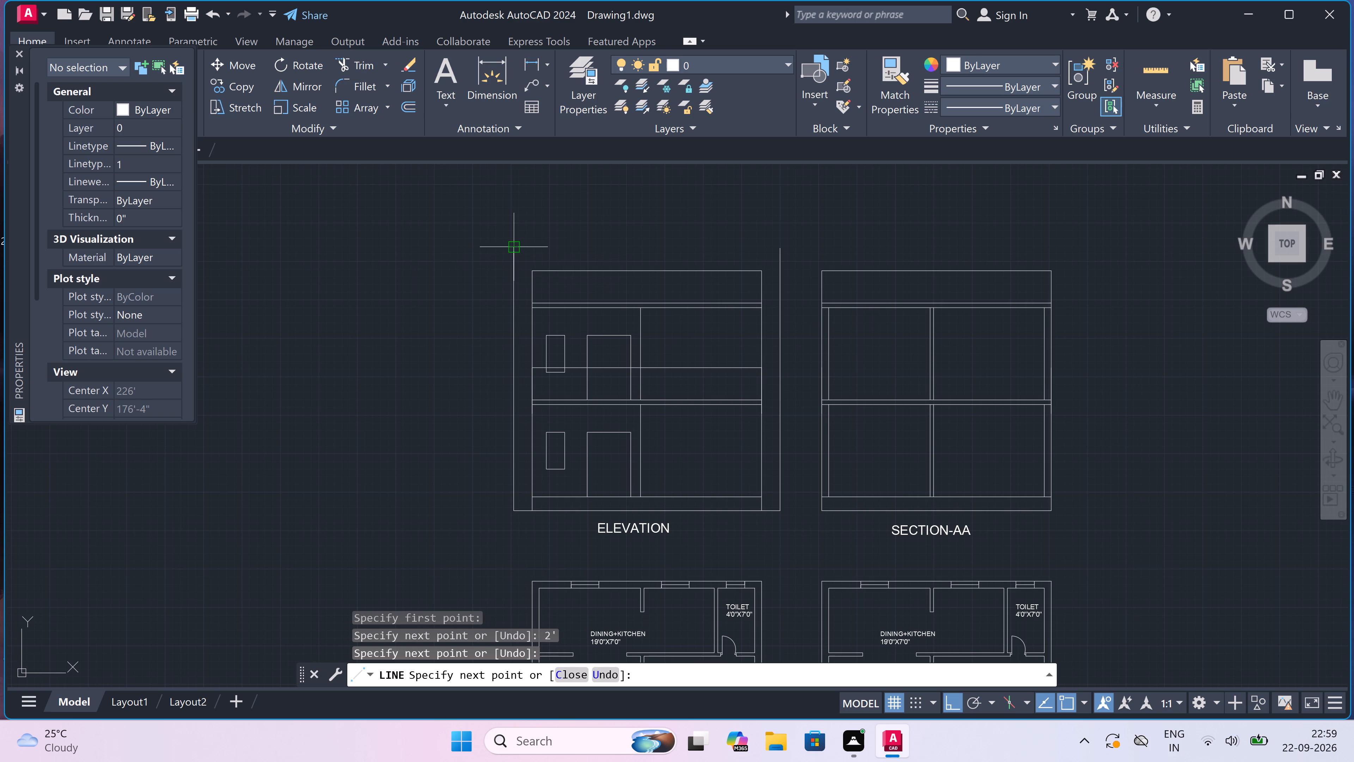
{"action": "key", "text": "Escape"}
Extend the elevation's parapet and slab lines of both storeys to the new outer vertical lines on both sides.
{"action": "type", "text": "EX"}
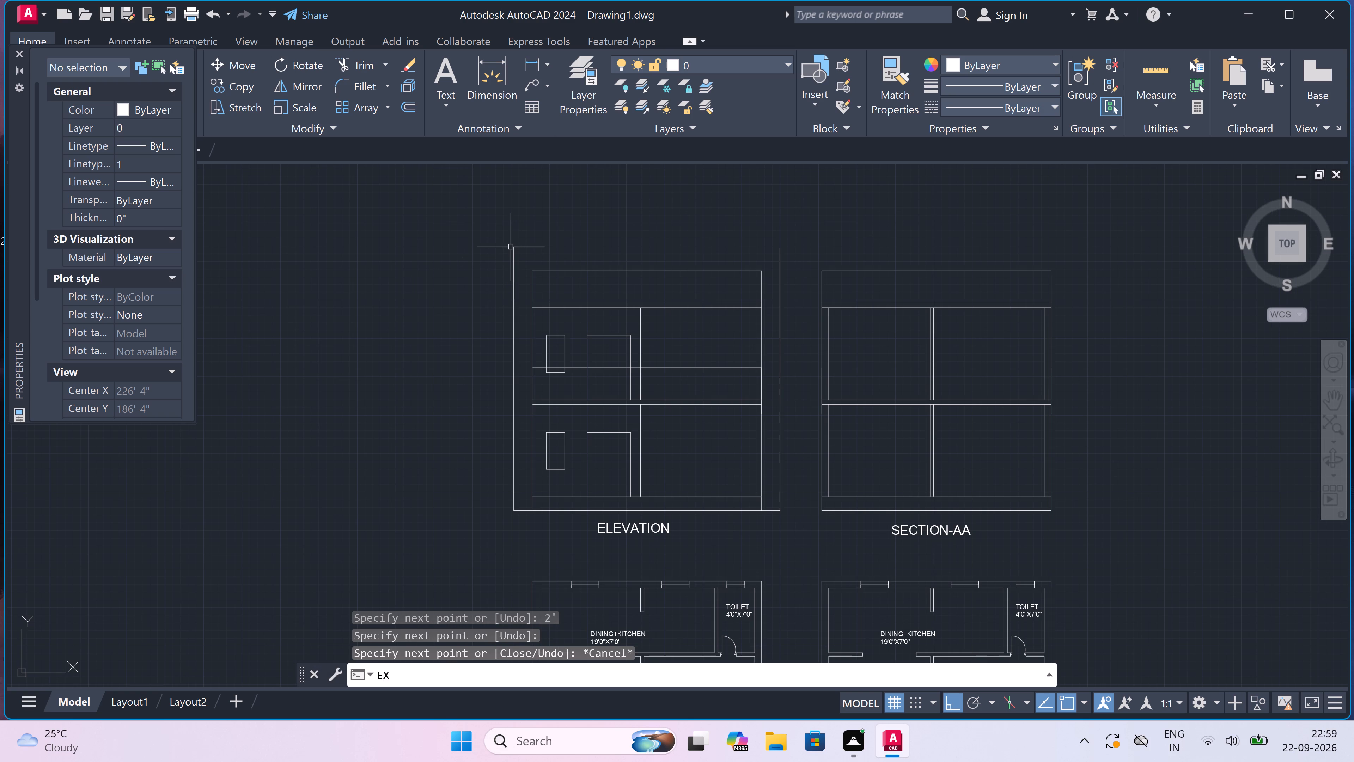
{"action": "key", "text": "space"}
{"action": "left_click", "coordinate": [536, 257]}
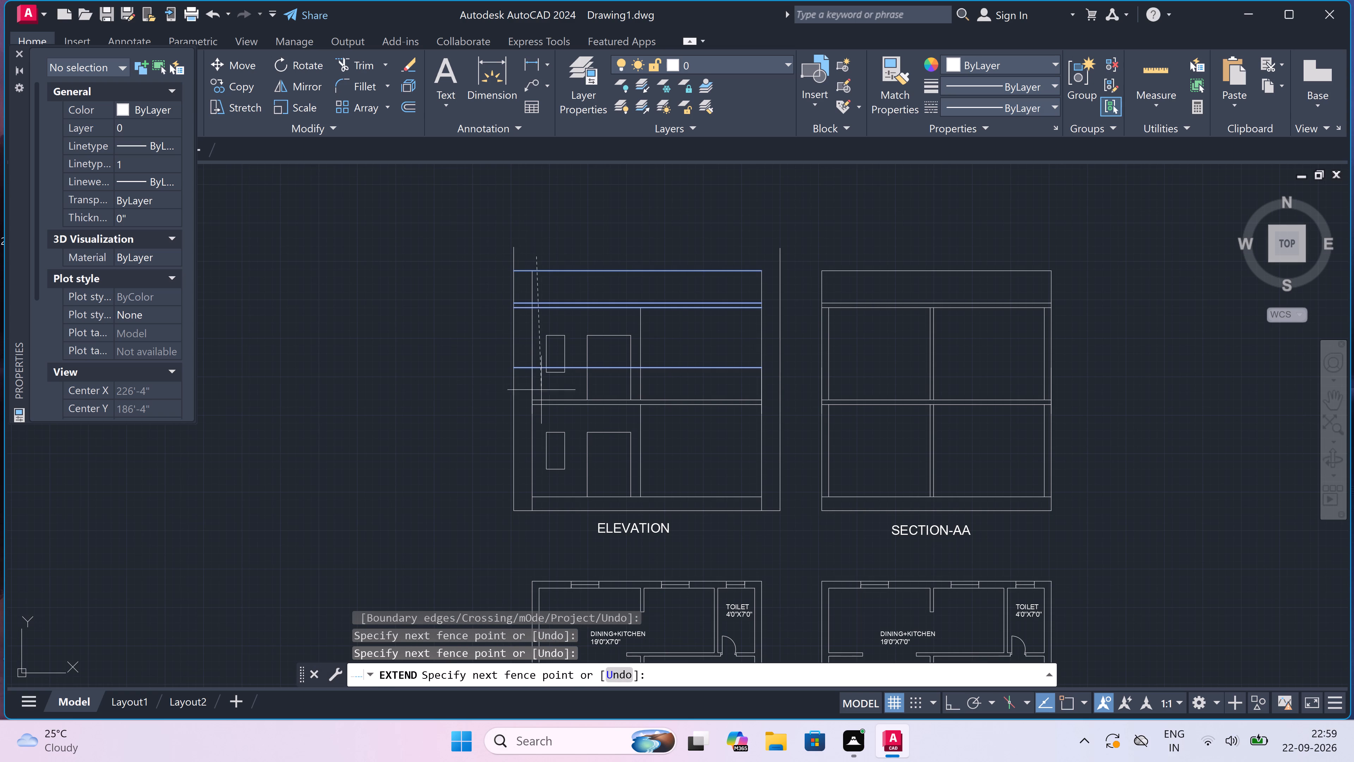
{"action": "left_click", "coordinate": [538, 415]}
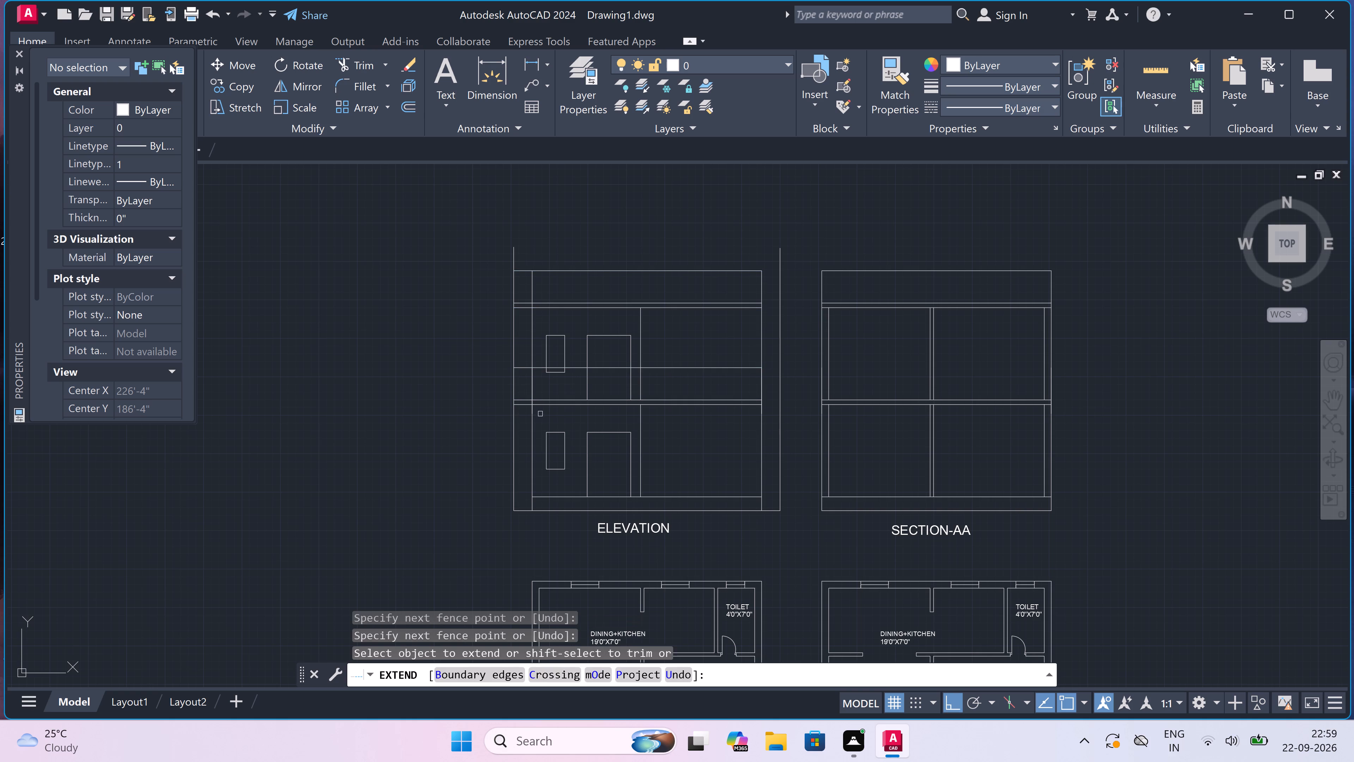
{"action": "left_click", "coordinate": [727, 261]}
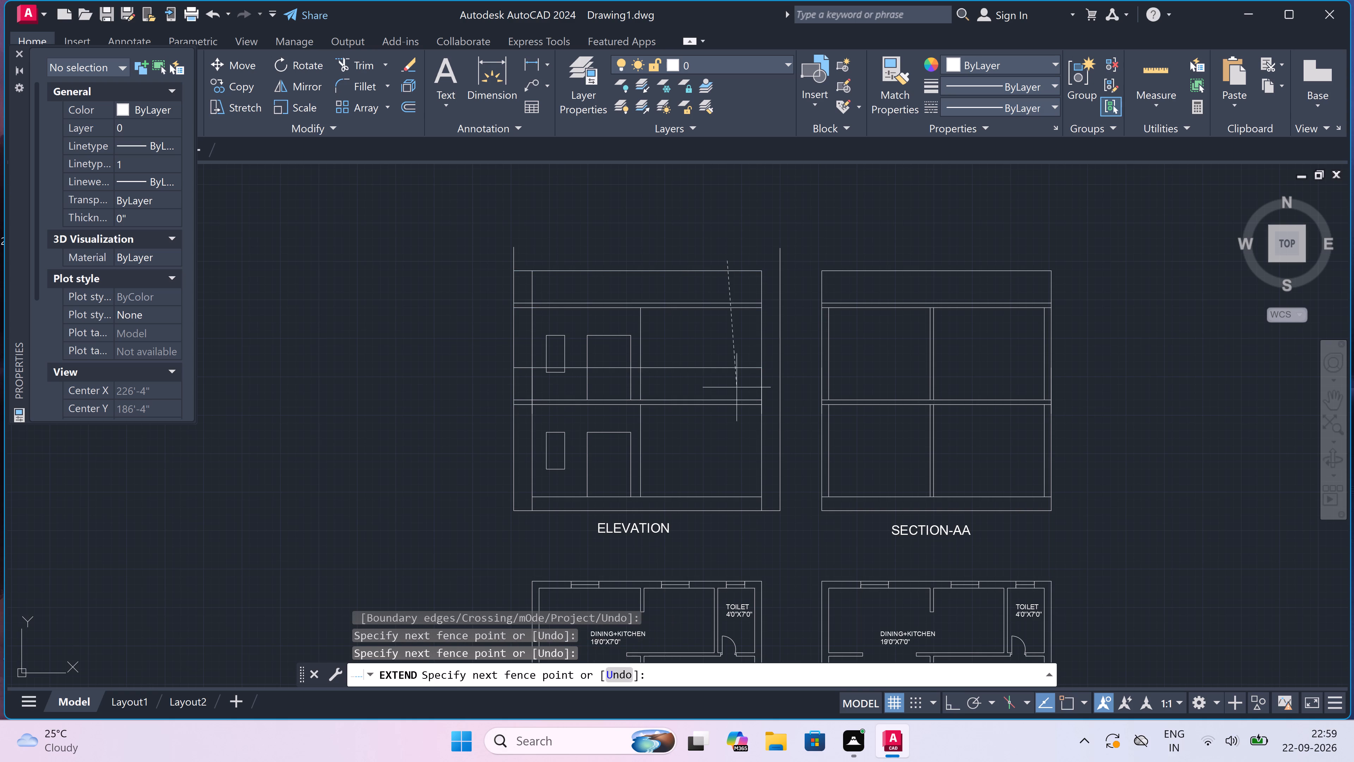
{"action": "left_click", "coordinate": [737, 417]}
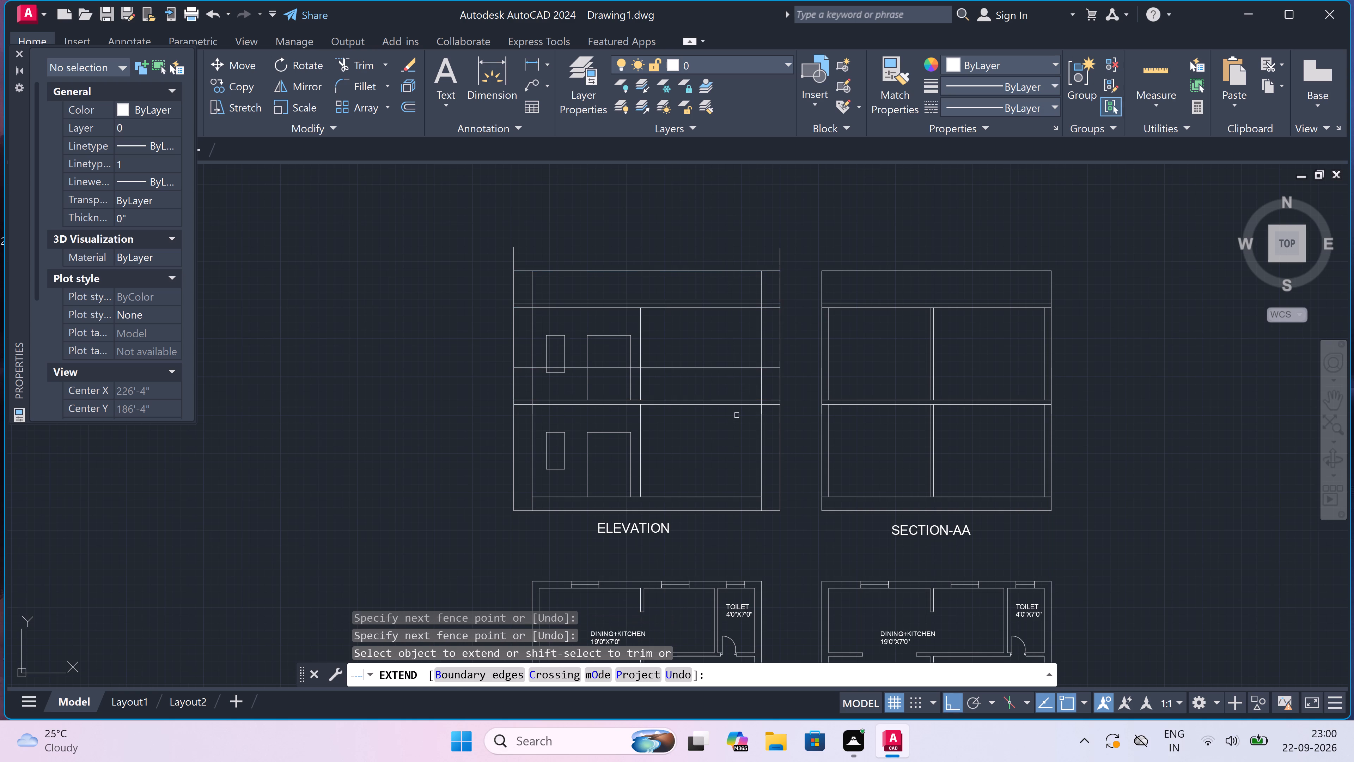
{"action": "key", "text": "Escape"}
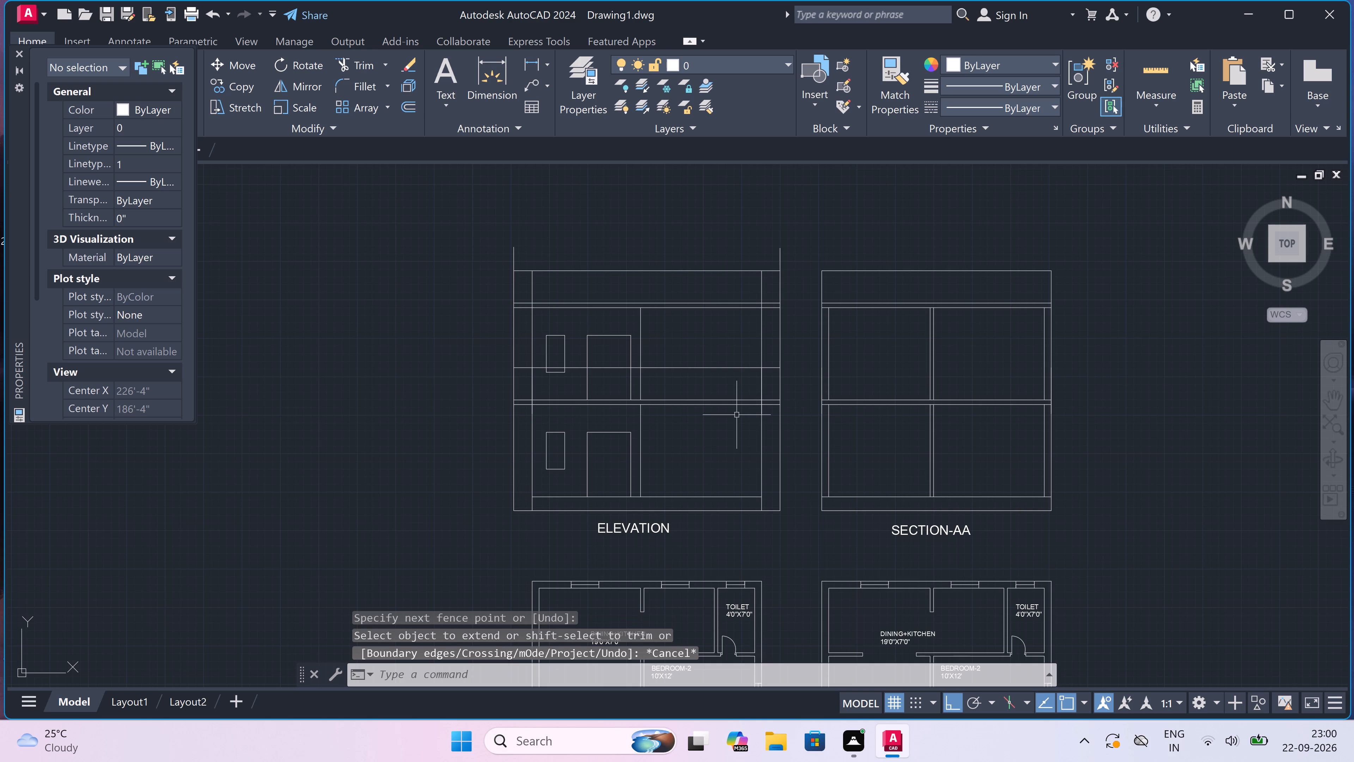
Trim the ends of the elevation's two outer vertical lines that stick up above the upper parapet.
{"action": "type", "text": "TR"}
{"action": "key", "text": "space"}
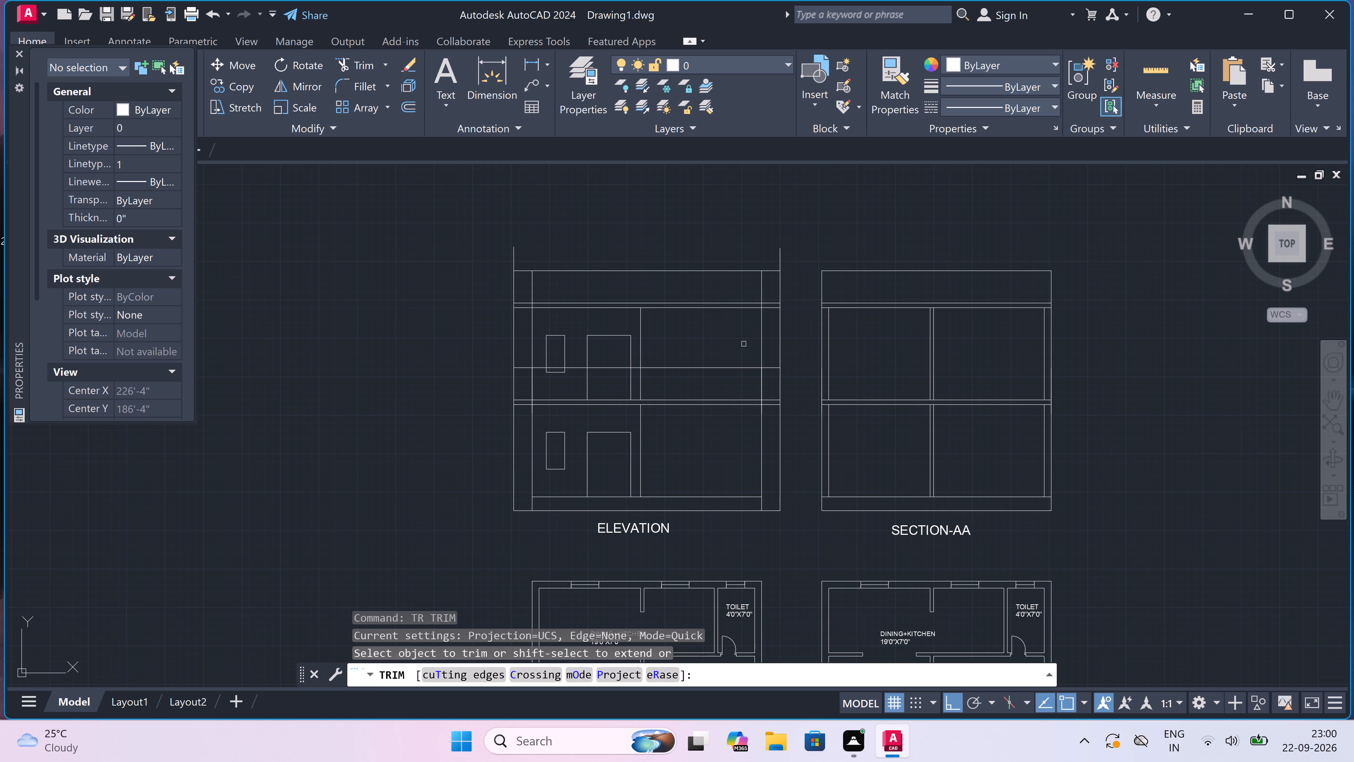
{"action": "left_click", "coordinate": [782, 262]}
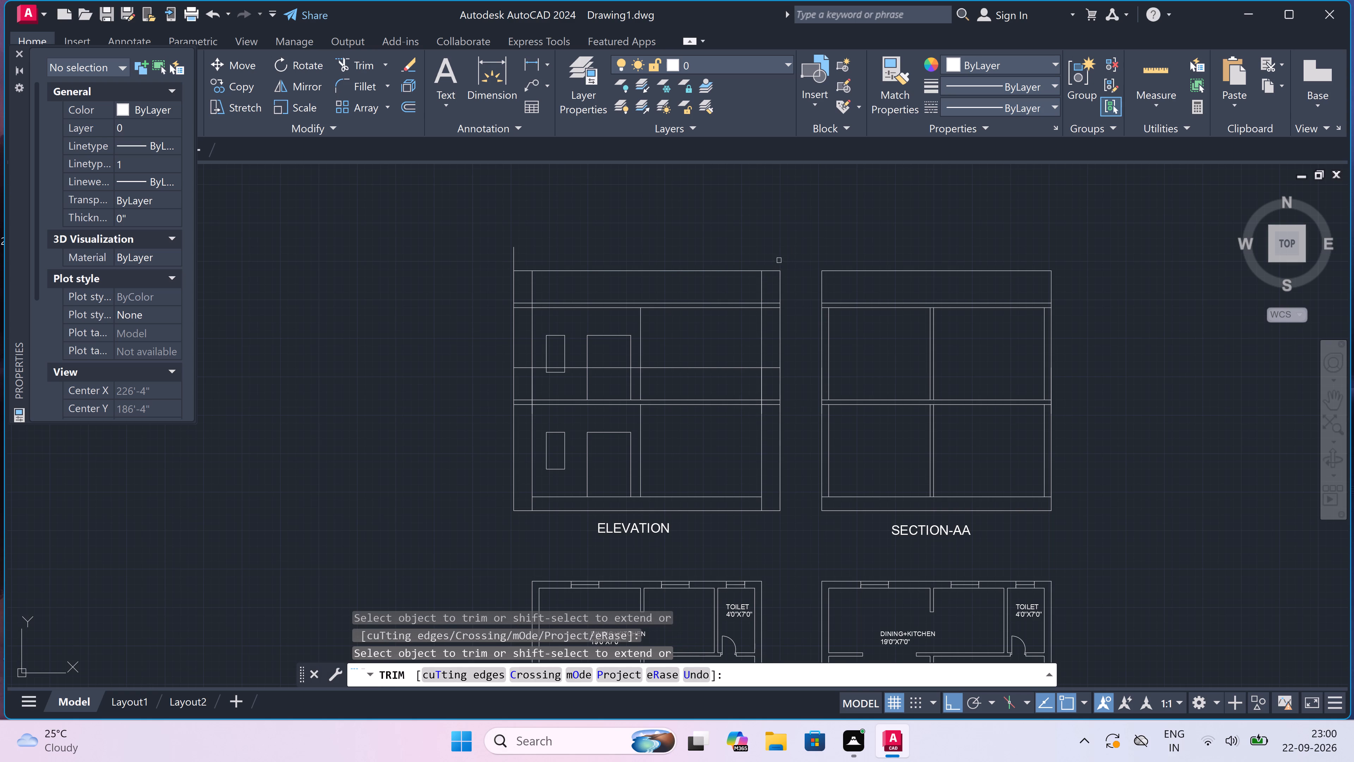
{"action": "left_click", "coordinate": [514, 255]}
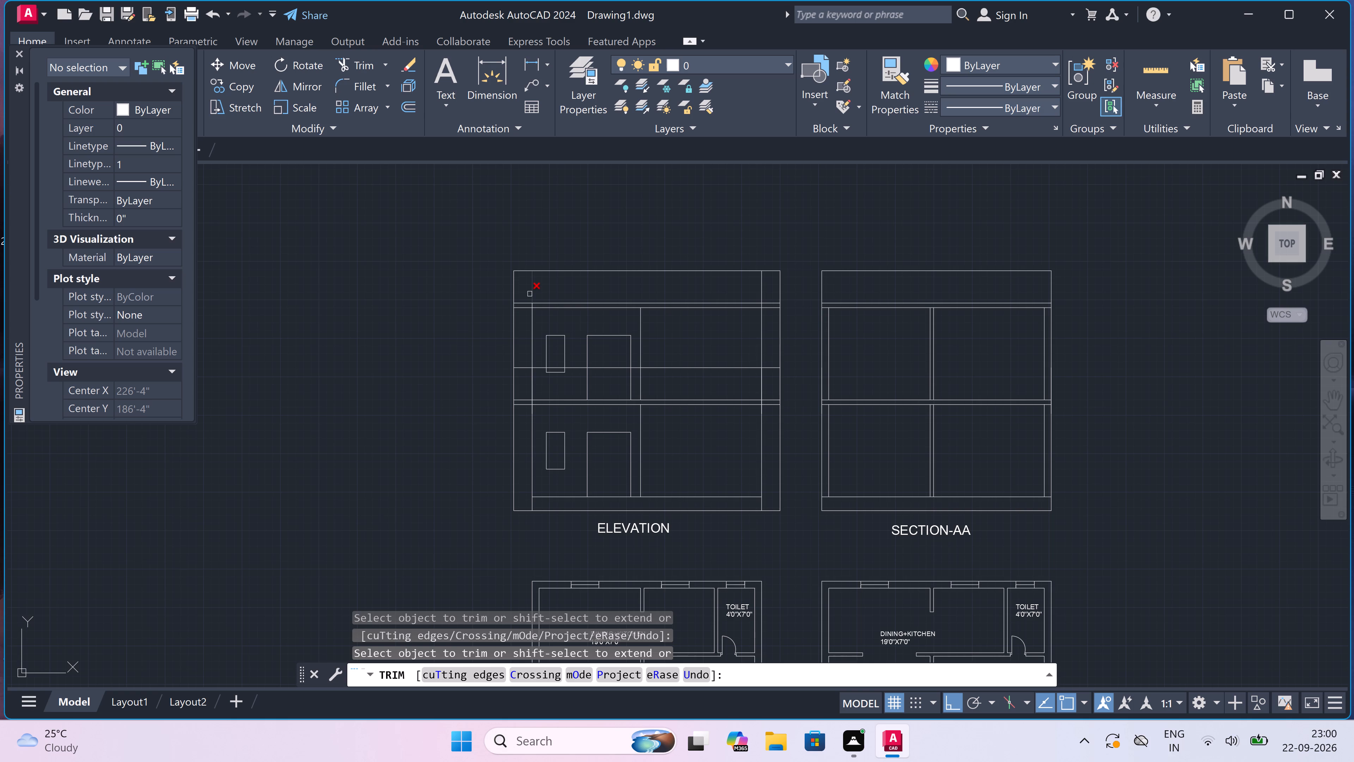
Trim the inner wall lines out of the elevation's upper parapet band and remove the upper slab's lower line across its full width.
{"action": "left_click", "coordinate": [530, 294]}
{"action": "scroll", "coordinate": [587, 295], "scroll_direction": "up", "scroll_amount": 2}
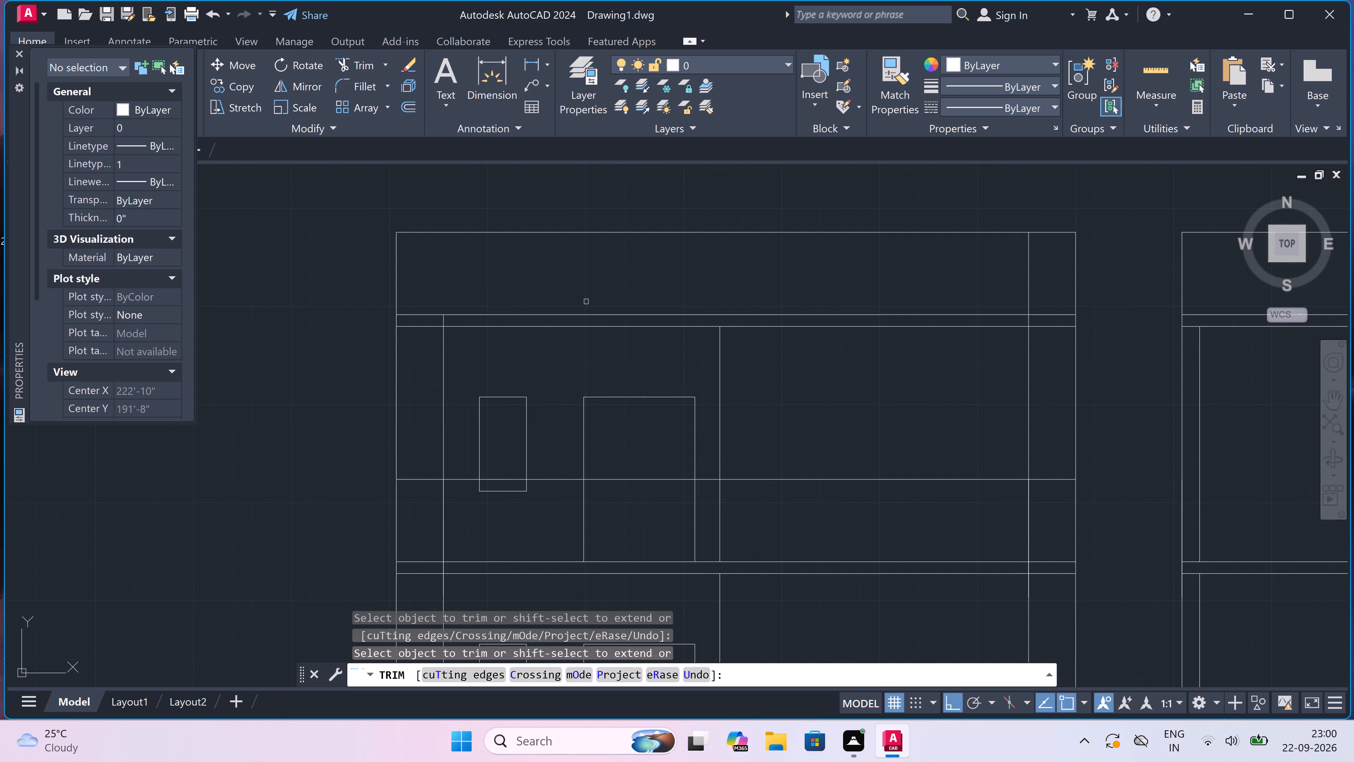
{"action": "left_click", "coordinate": [585, 321]}
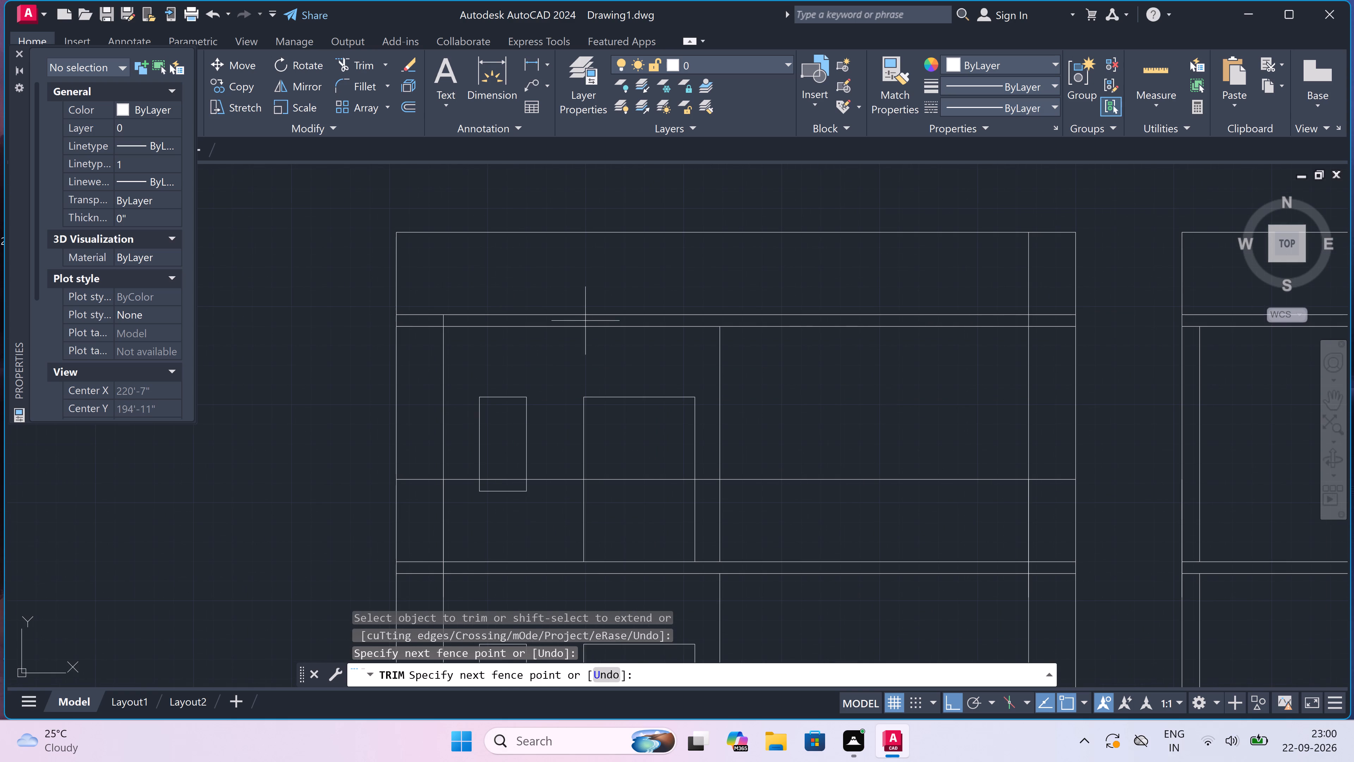
{"action": "double_click", "coordinate": [581, 332]}
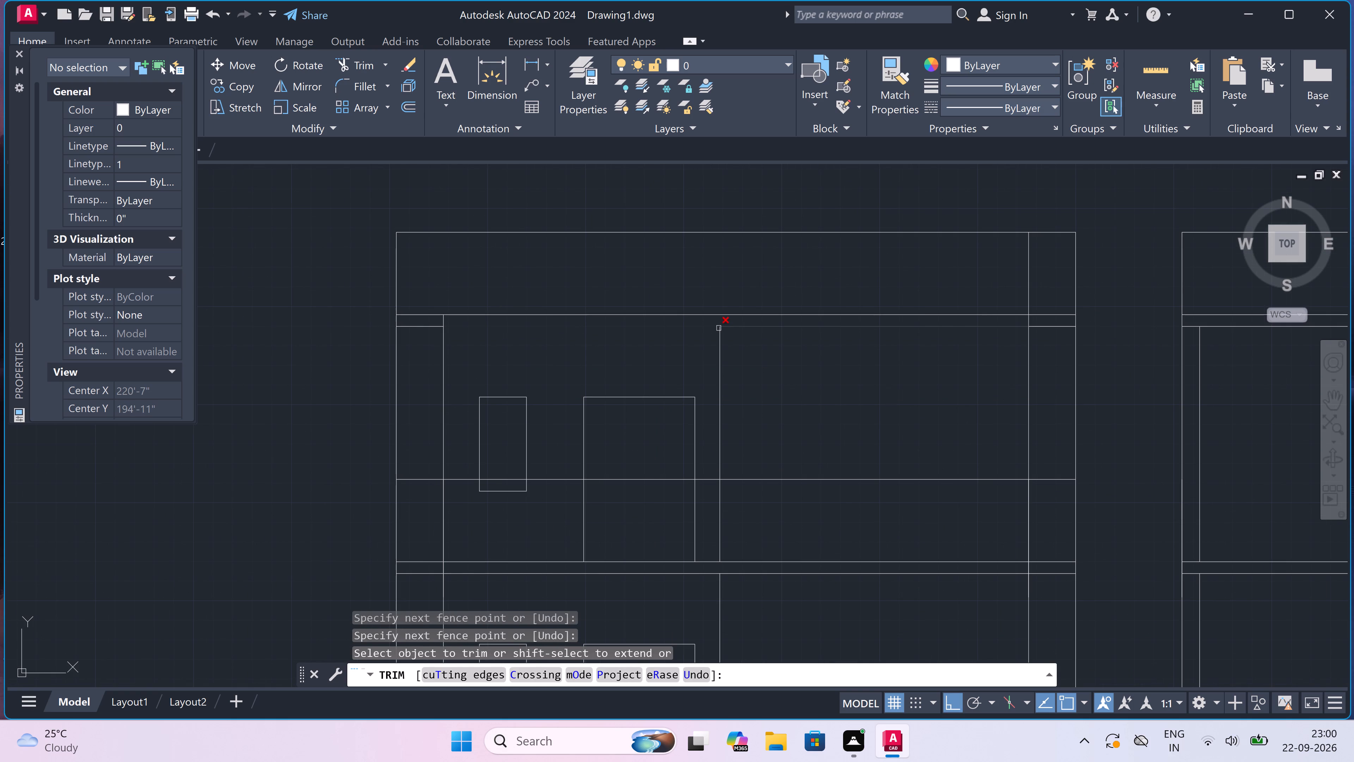
{"action": "double_click", "coordinate": [719, 328]}
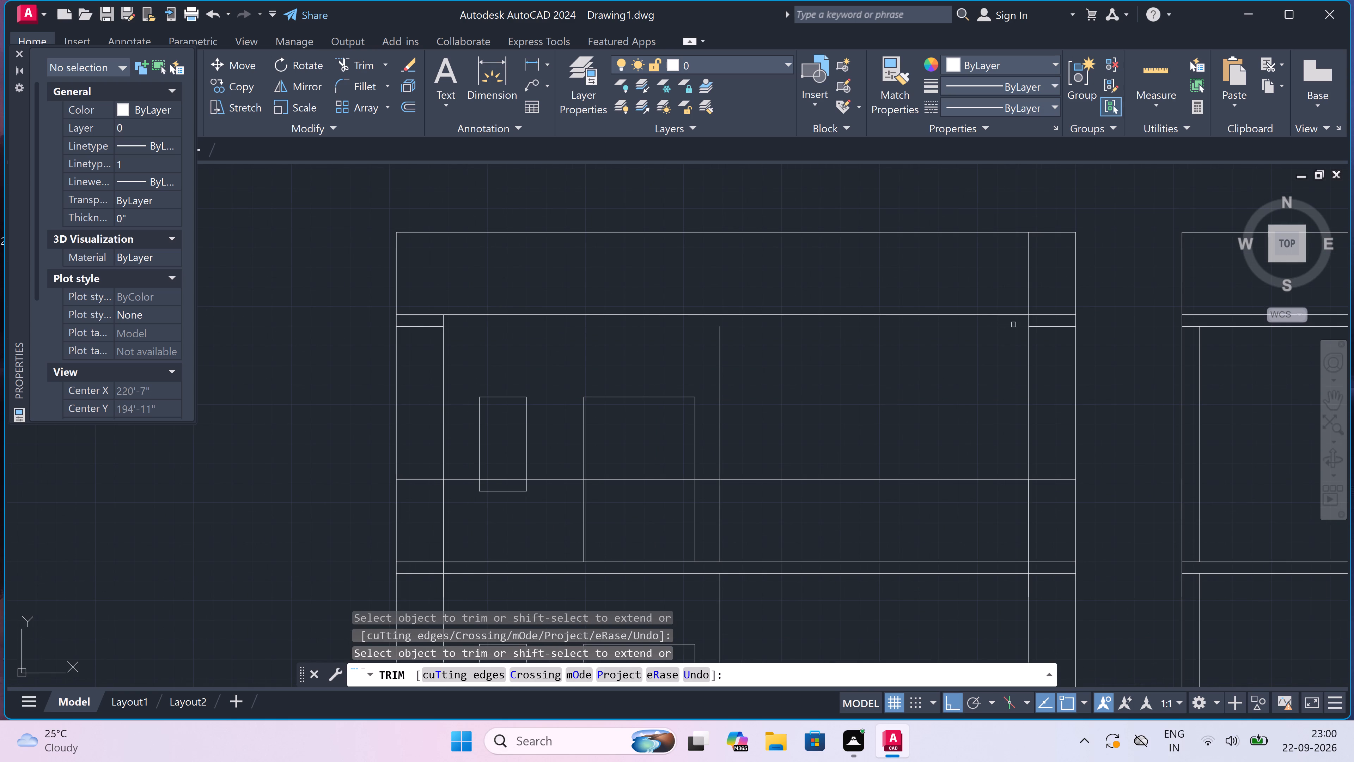
{"action": "left_click", "coordinate": [1044, 319]}
{"action": "left_click", "coordinate": [1050, 339]}
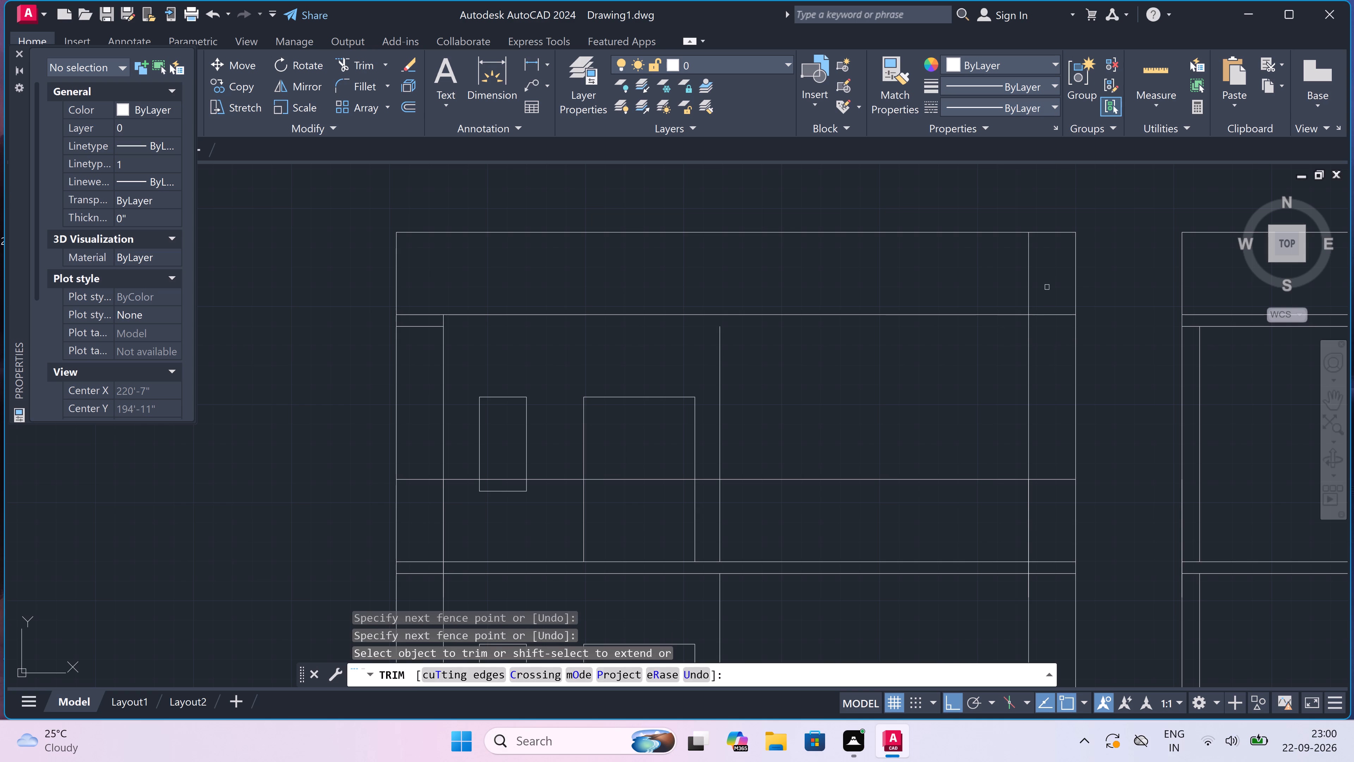
{"action": "left_click", "coordinate": [1047, 272]}
{"action": "left_click", "coordinate": [867, 278]}
{"action": "left_click", "coordinate": [418, 324]}
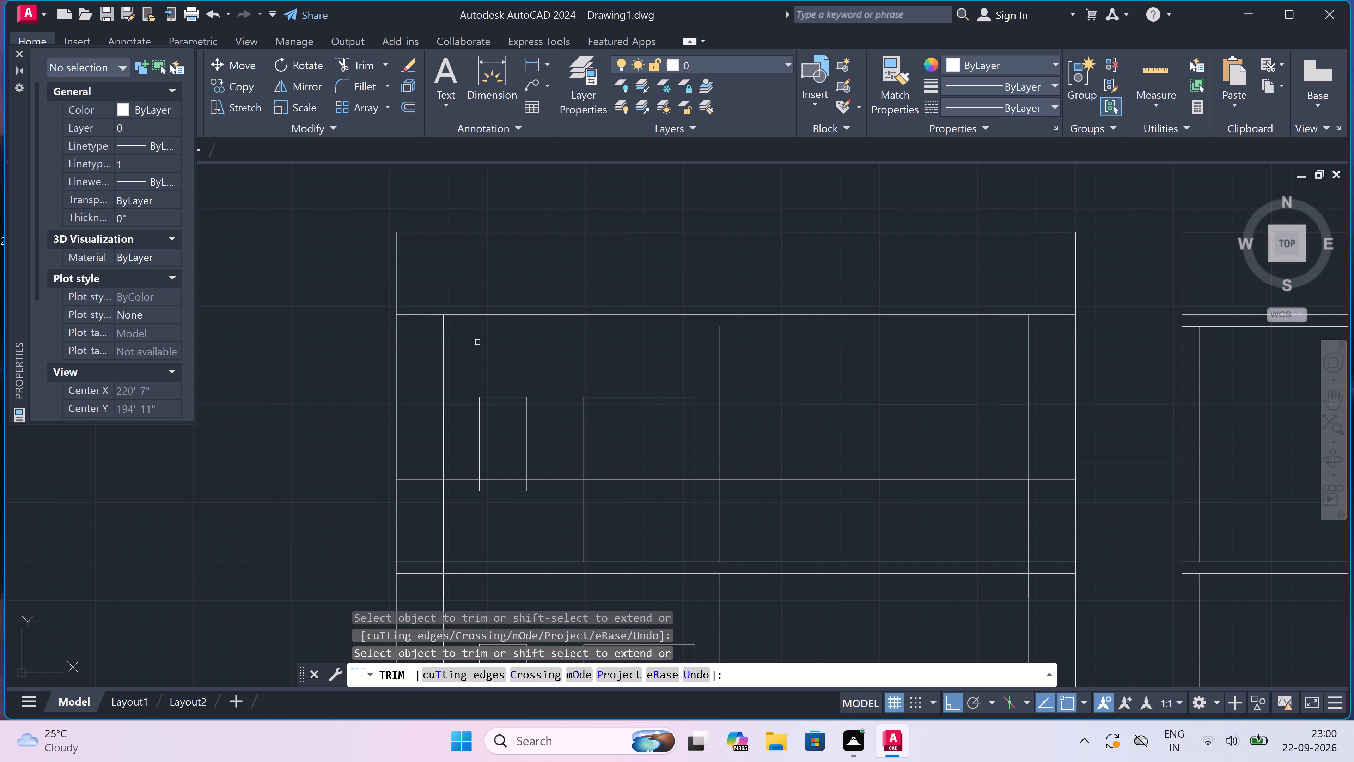
{"action": "key", "text": "Escape"}
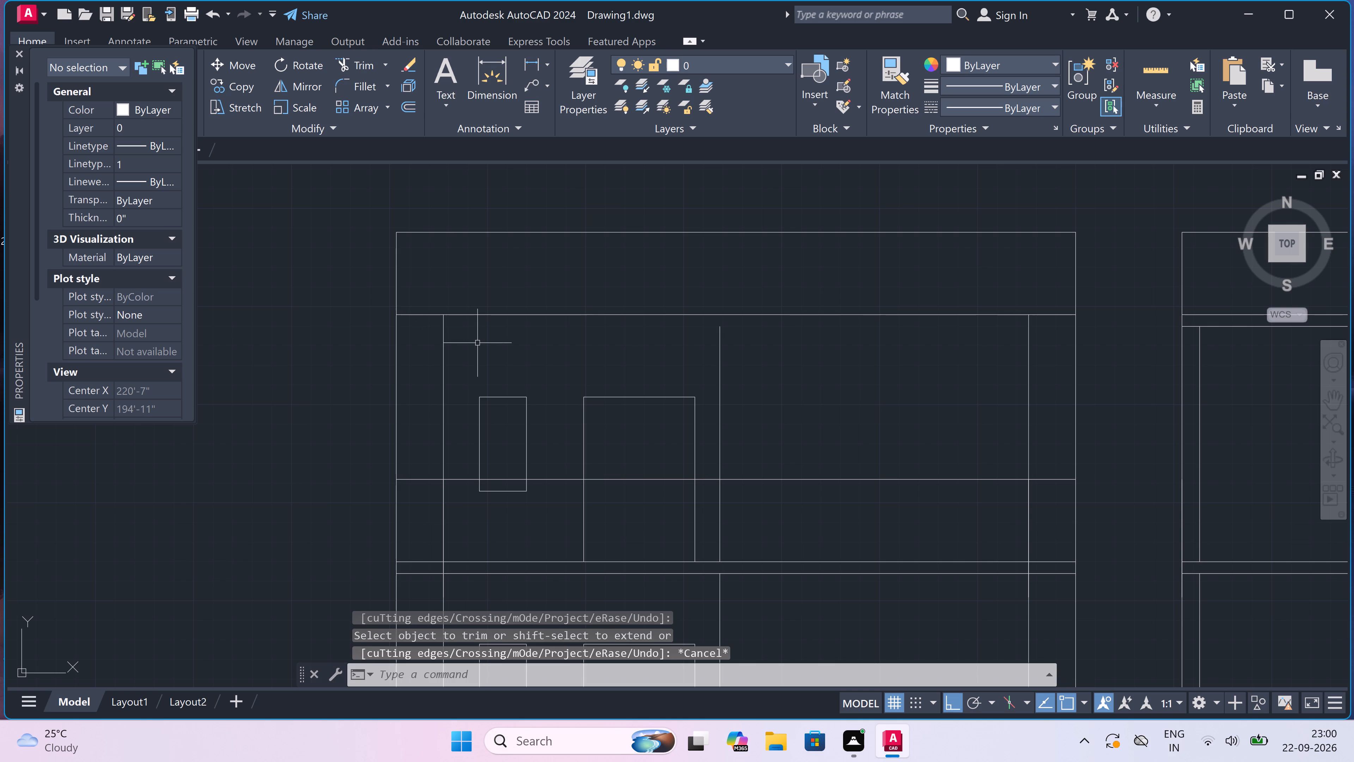
Extend the upper storey's middle vertical wall line up to the remaining slab line below the parapet in the elevation.
{"action": "type", "text": "EX"}
{"action": "key", "text": "space"}
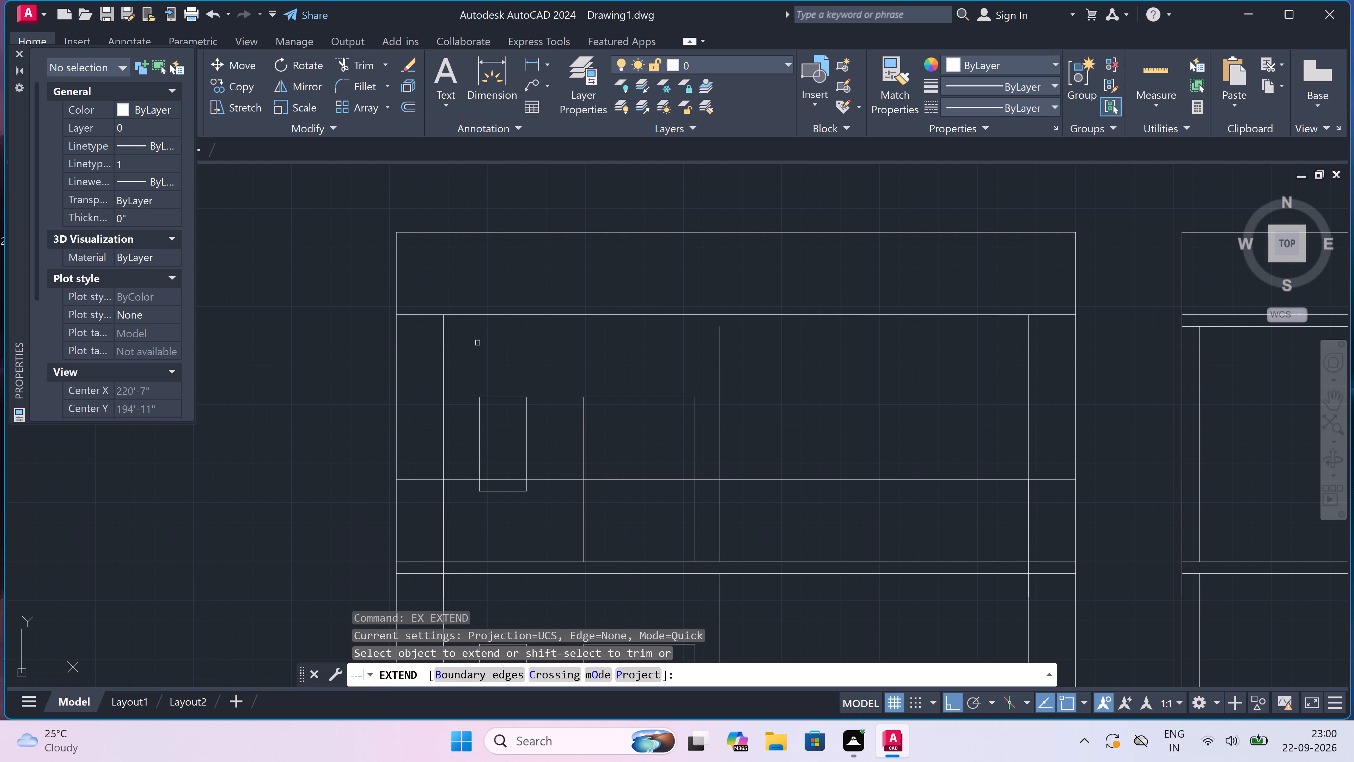
{"action": "left_click_drag", "start_coordinate": [618, 339], "coordinate": [623, 338]}
{"action": "left_click", "coordinate": [762, 364]}
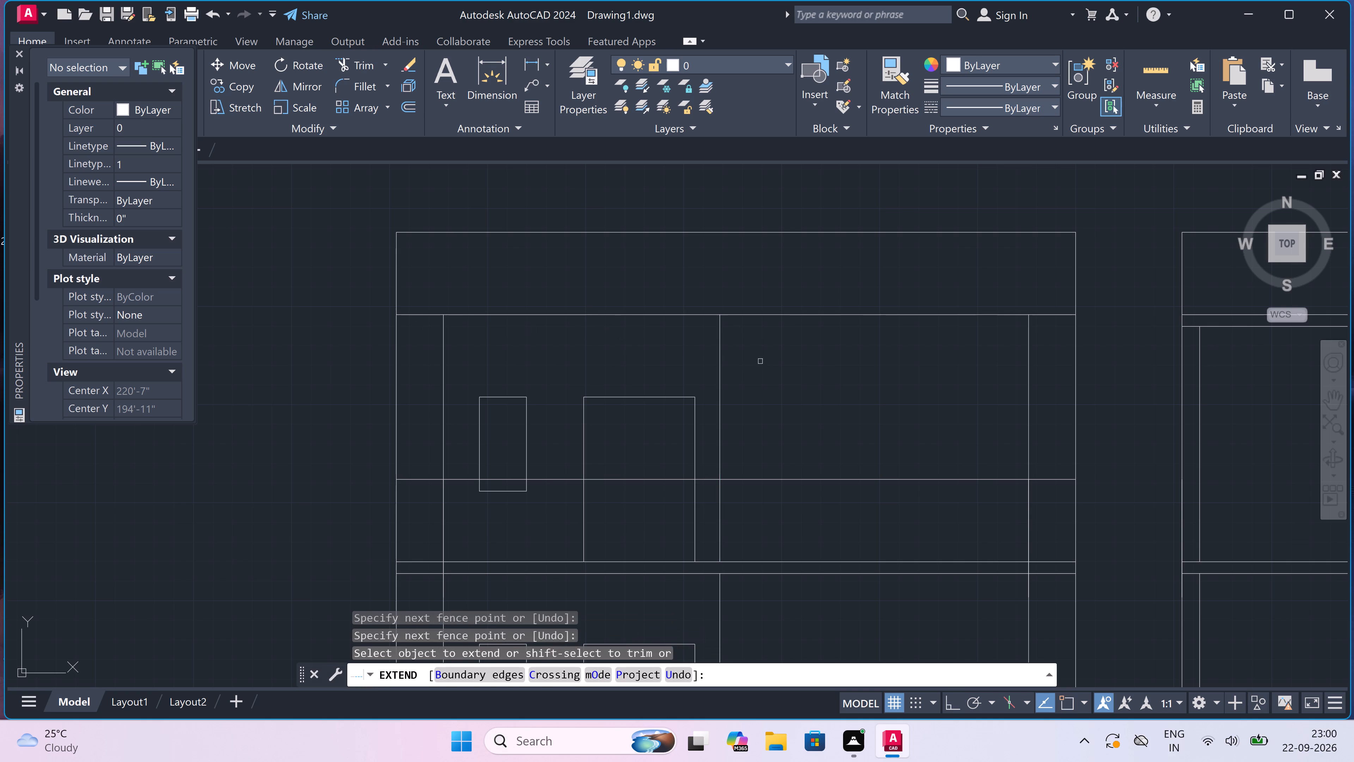
{"action": "scroll", "coordinate": [674, 331], "scroll_direction": "down", "scroll_amount": 2}
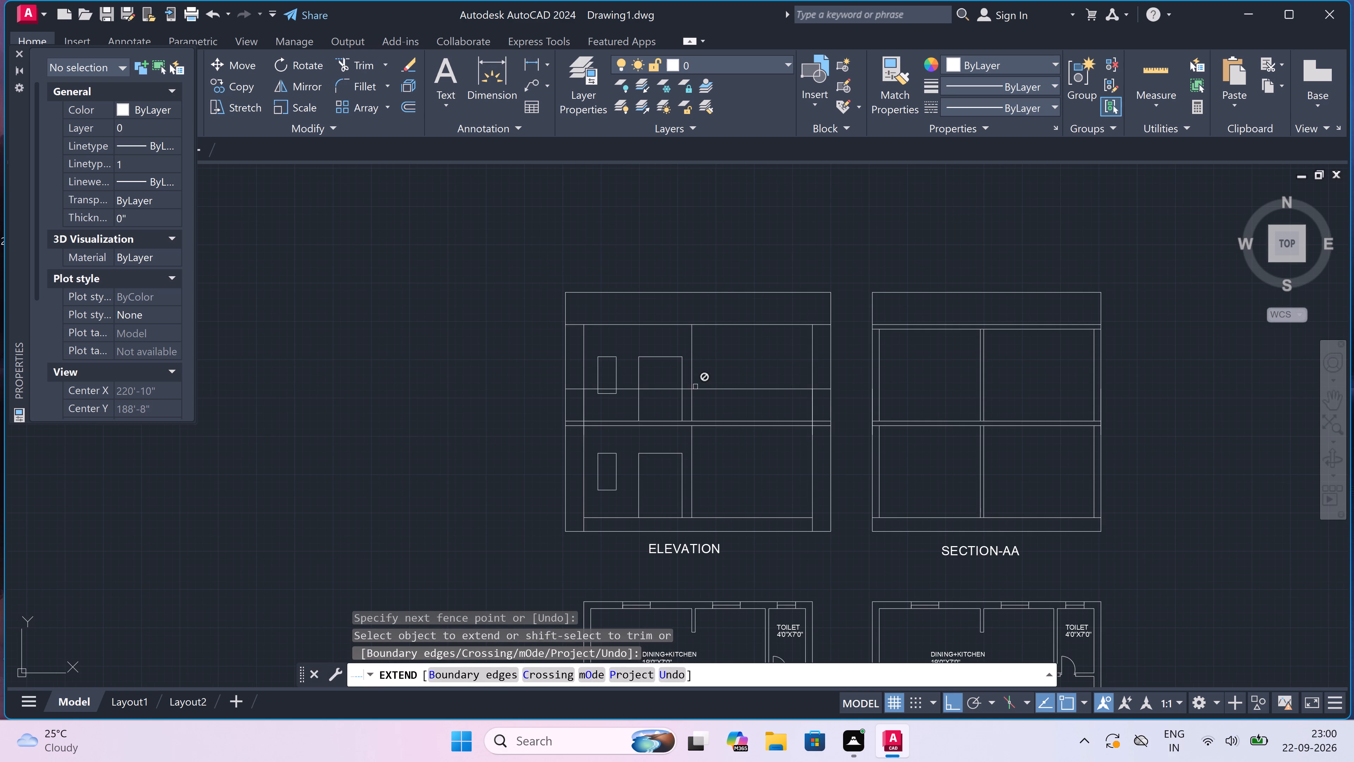
{"action": "key", "text": "Escape"}
Delete the lower line of the slab between the two storeys in the elevation.
{"action": "scroll", "coordinate": [686, 418], "scroll_direction": "up", "scroll_amount": 2}
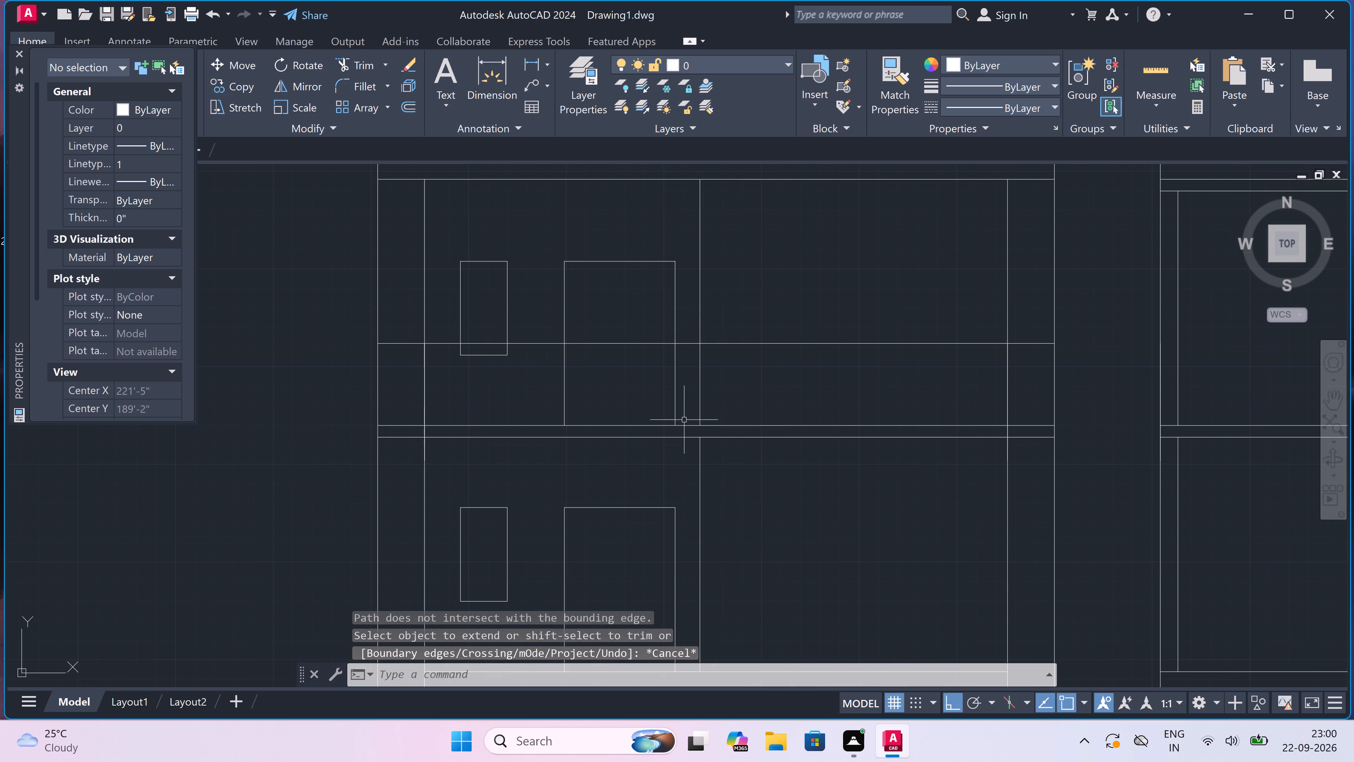
{"action": "left_click", "coordinate": [673, 437]}
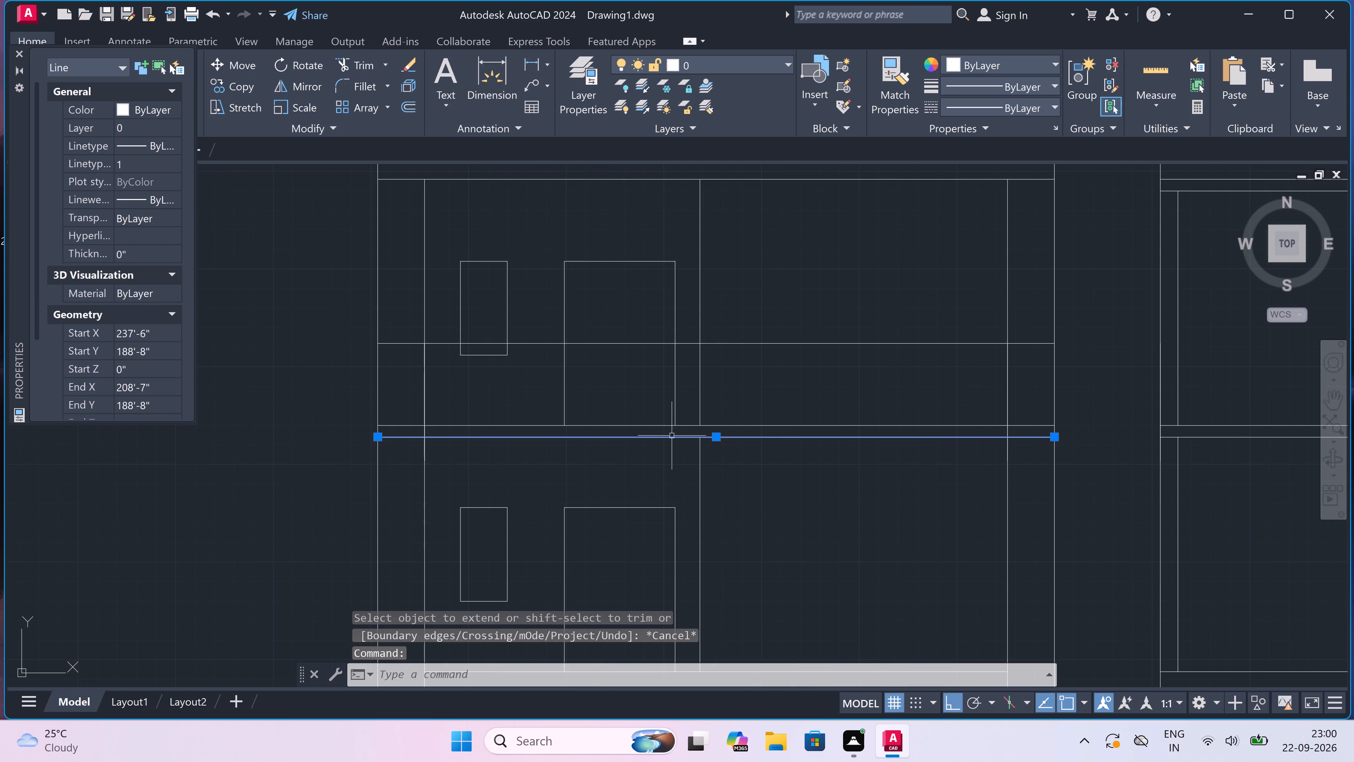
{"action": "key", "text": "Delete"}
Extend the ground storey's middle vertical wall line up to the remaining slab line between the storeys in the elevation.
{"action": "key", "text": "e"}
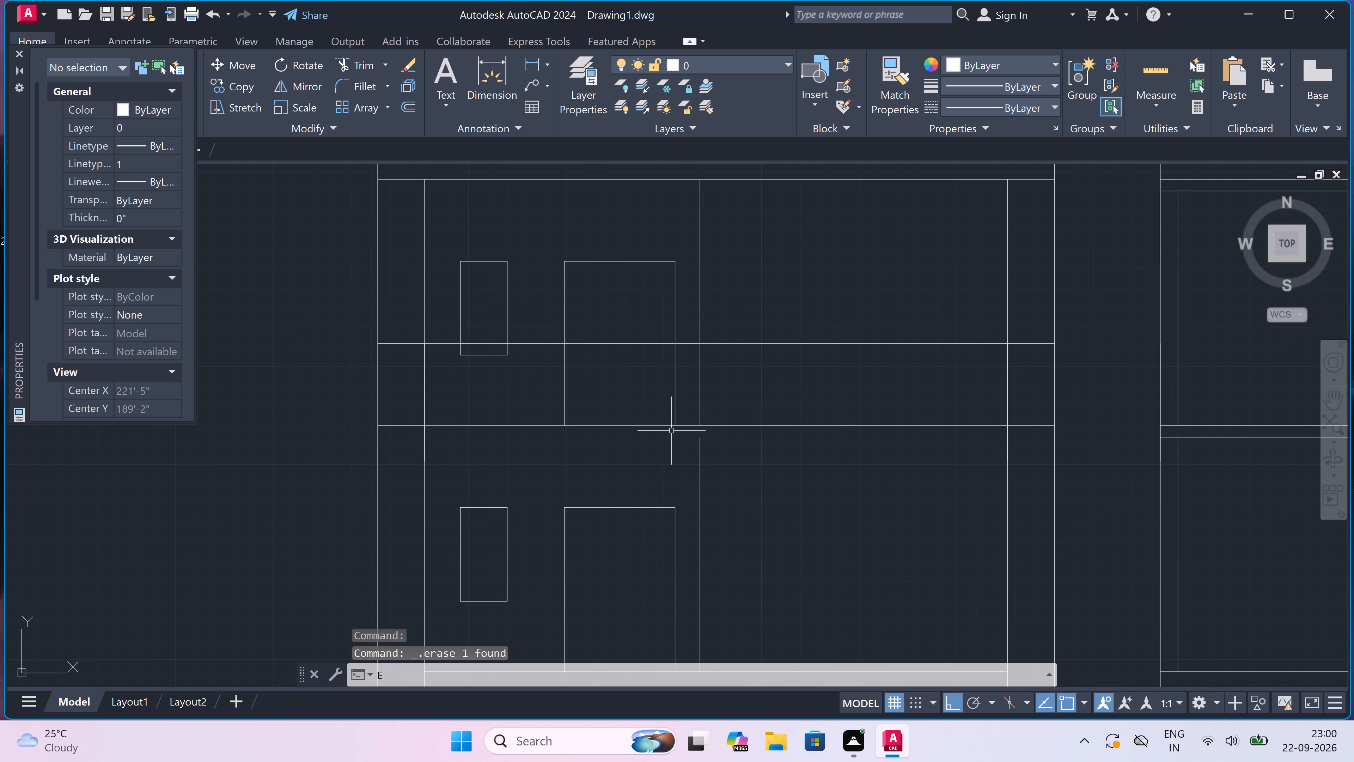
{"action": "type", "text": "X"}
{"action": "key", "text": "space"}
{"action": "left_click", "coordinate": [669, 445]}
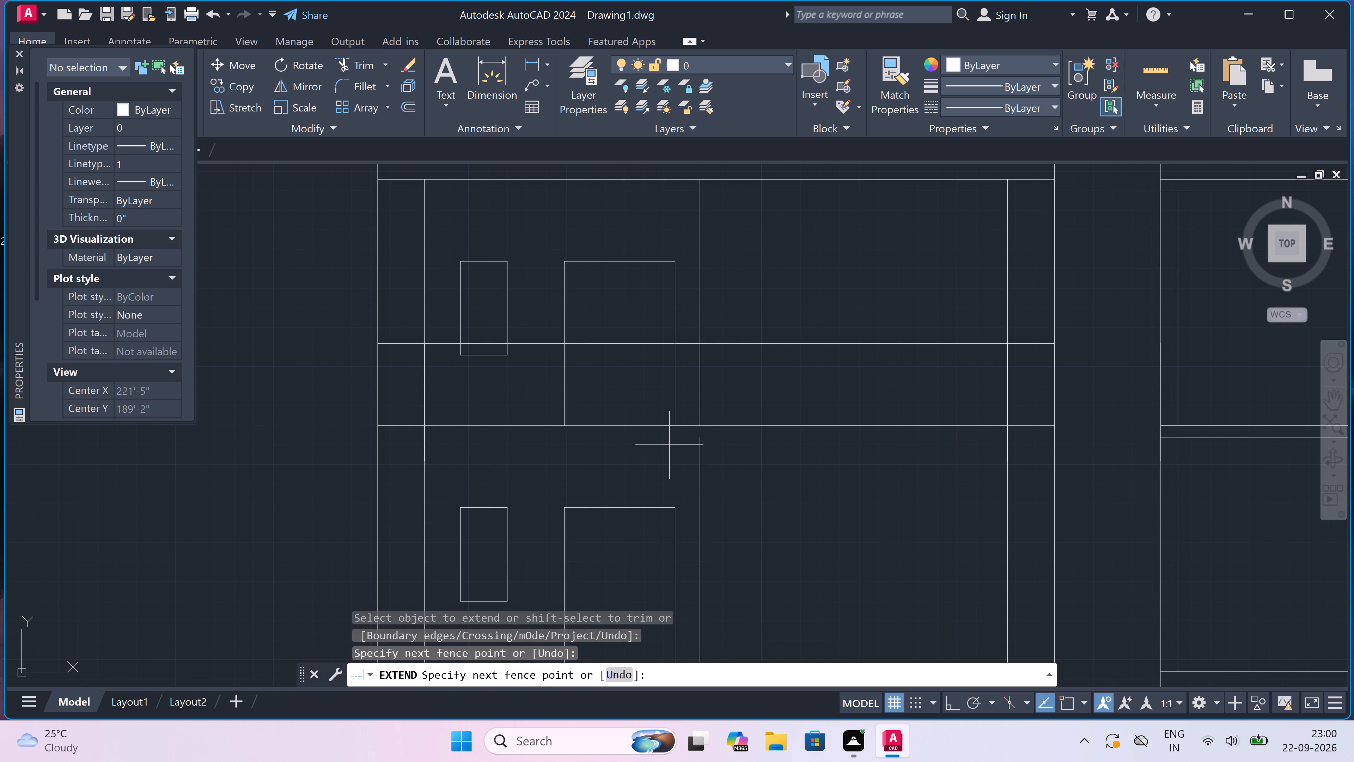
{"action": "left_click", "coordinate": [754, 450]}
{"action": "key", "text": "Escape"}
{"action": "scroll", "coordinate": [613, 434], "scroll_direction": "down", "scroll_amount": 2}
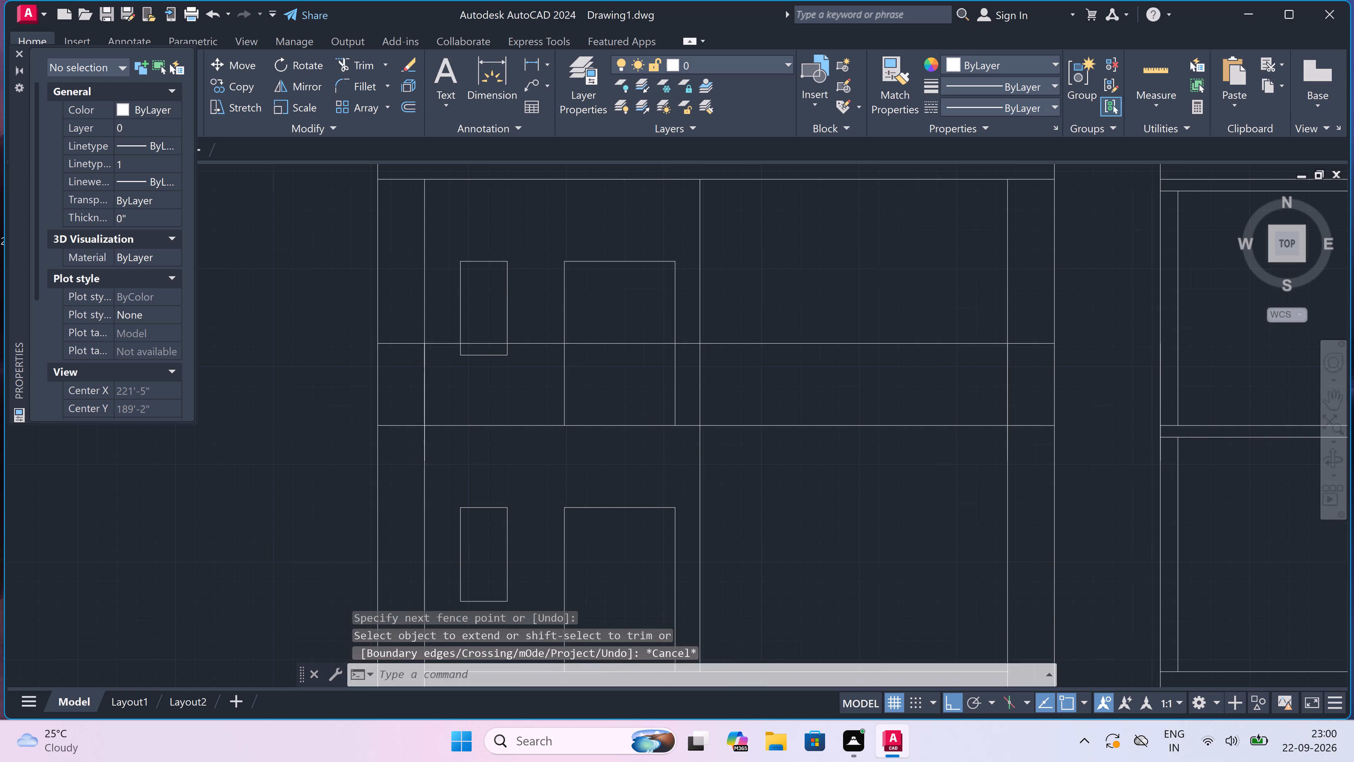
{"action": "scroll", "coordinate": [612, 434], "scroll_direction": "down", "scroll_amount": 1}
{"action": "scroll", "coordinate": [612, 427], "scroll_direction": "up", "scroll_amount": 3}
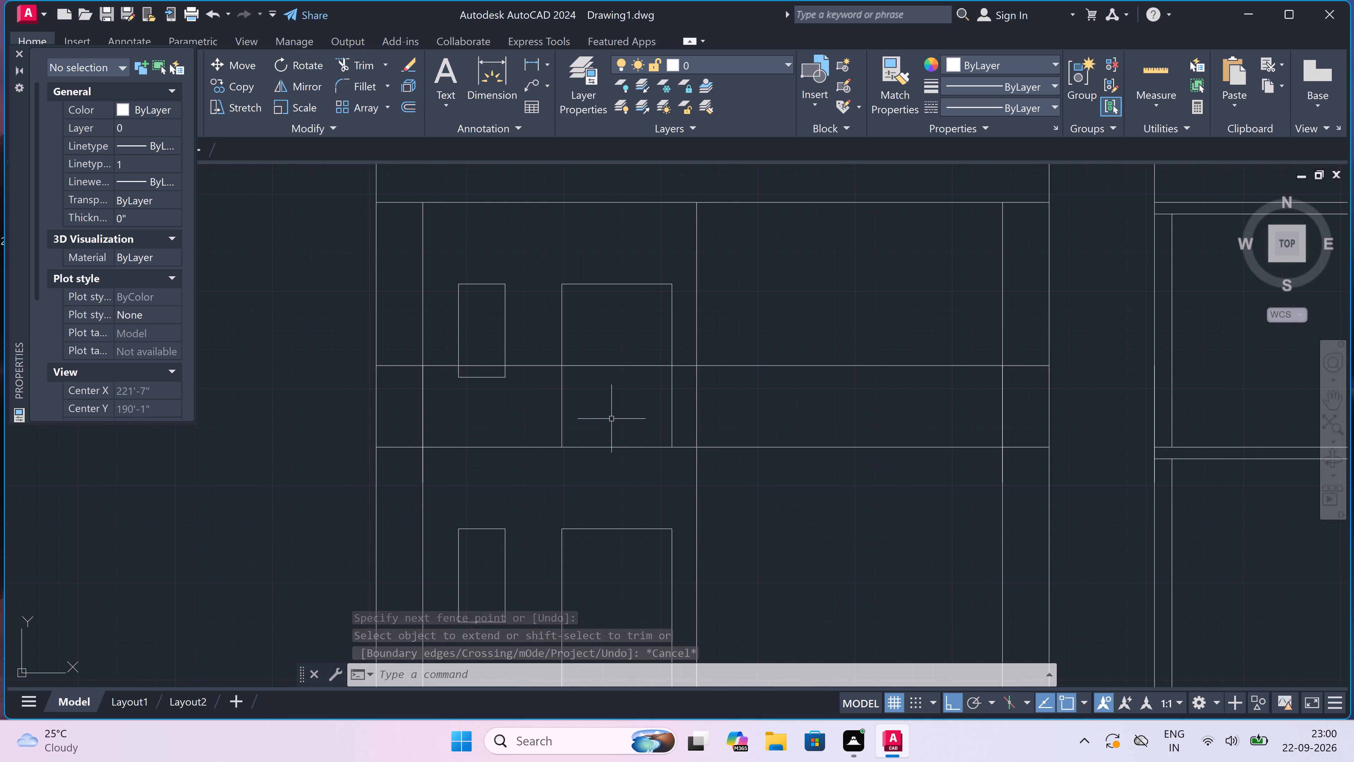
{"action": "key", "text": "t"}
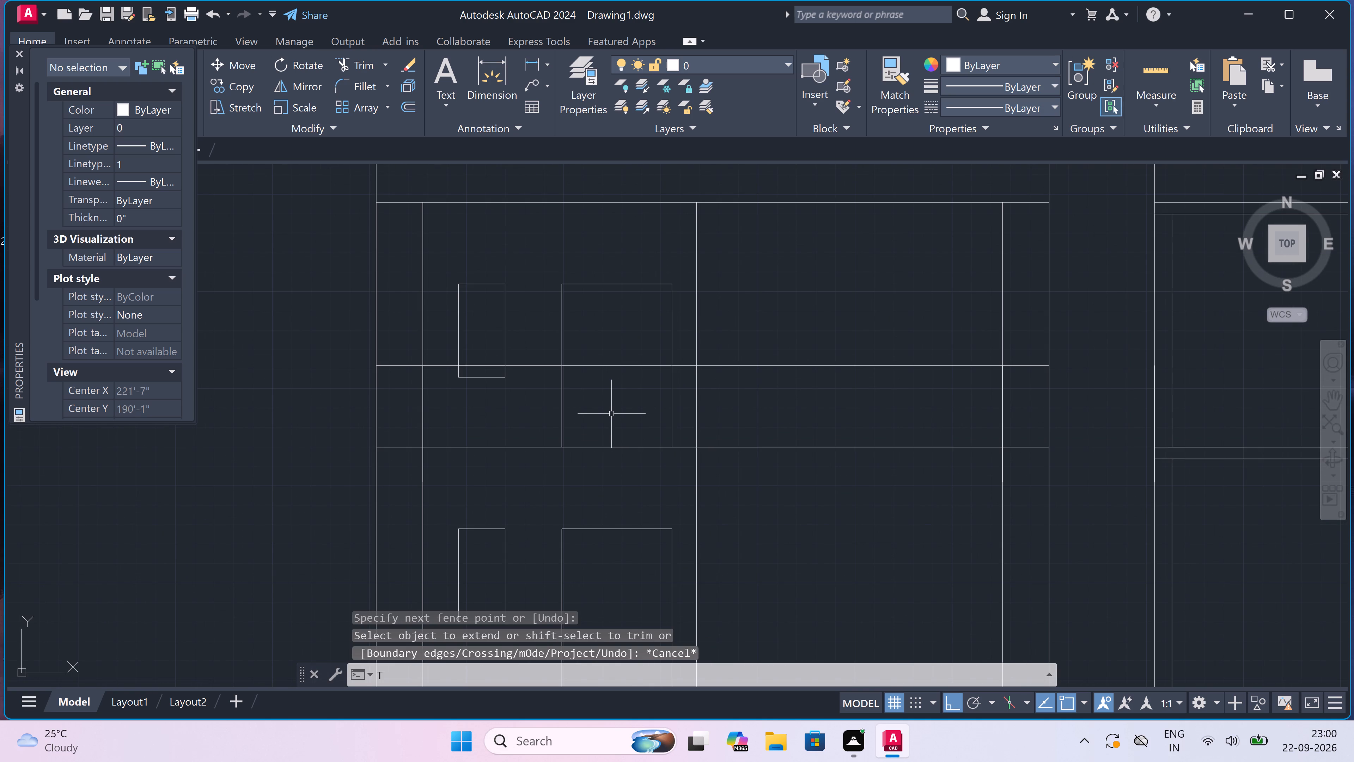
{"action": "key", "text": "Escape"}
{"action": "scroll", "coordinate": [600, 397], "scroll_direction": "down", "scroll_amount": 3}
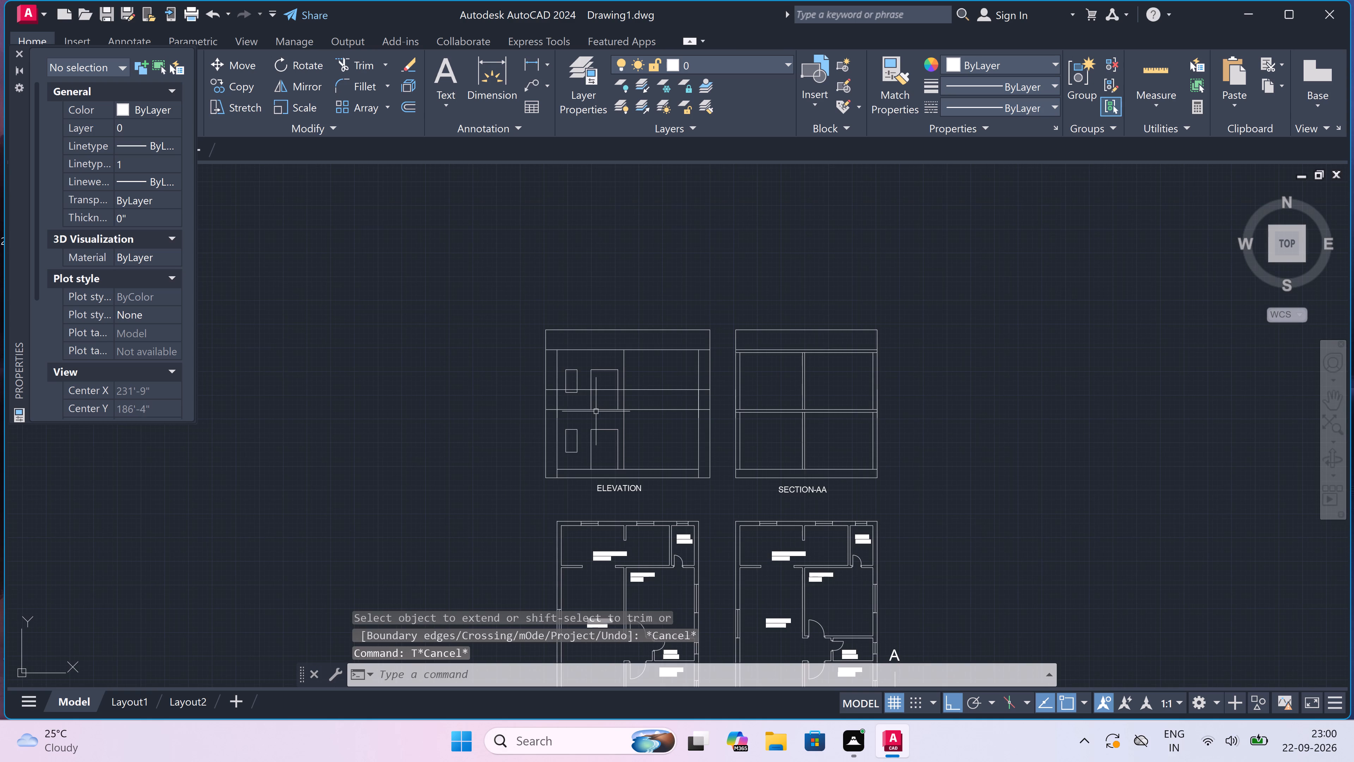
Draw a rectangle just inside the ground-storey door outline in the elevation, leaving a narrow frame on all sides.
{"action": "scroll", "coordinate": [598, 438], "scroll_direction": "up", "scroll_amount": 3}
{"action": "type", "text": "REC"}
{"action": "key", "text": "space"}
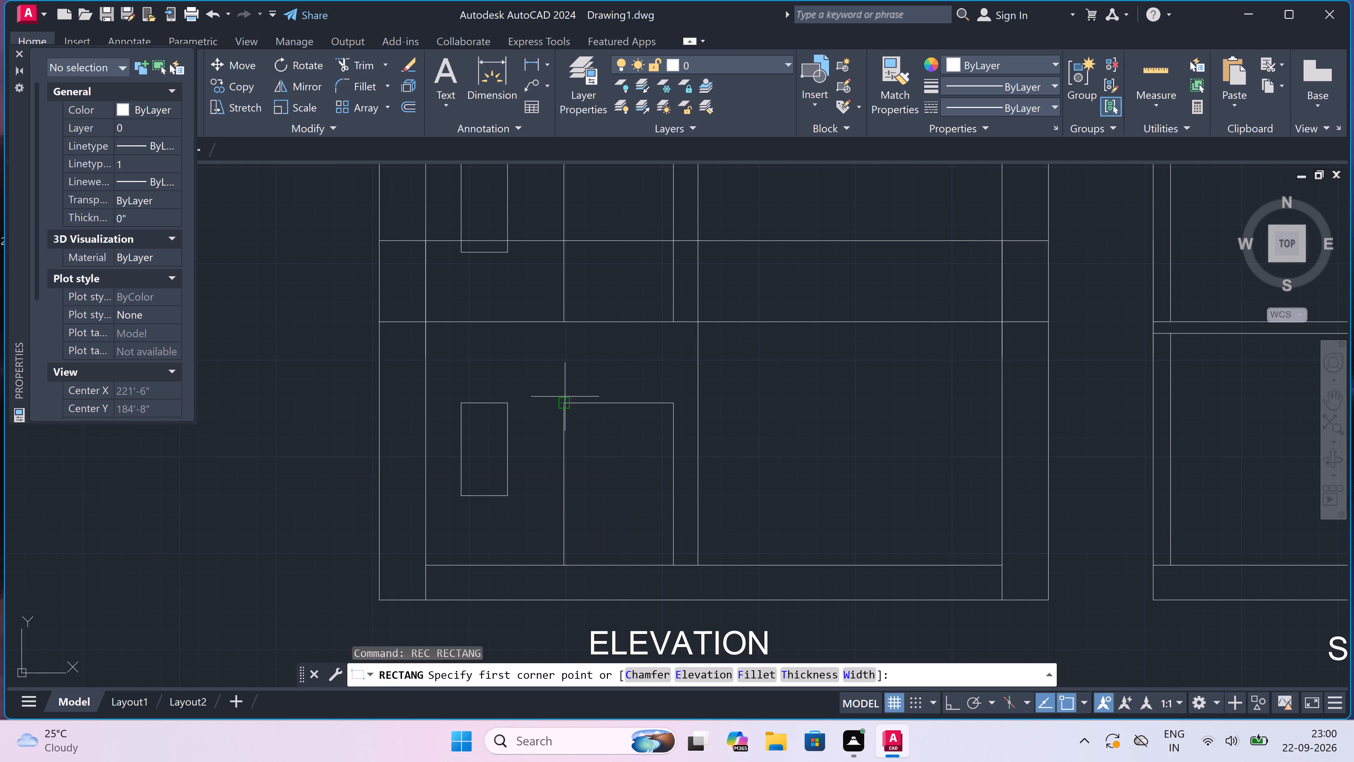
{"action": "scroll", "coordinate": [565, 410], "scroll_direction": "up", "scroll_amount": 3}
{"action": "scroll", "coordinate": [567, 401], "scroll_direction": "down", "scroll_amount": 5}
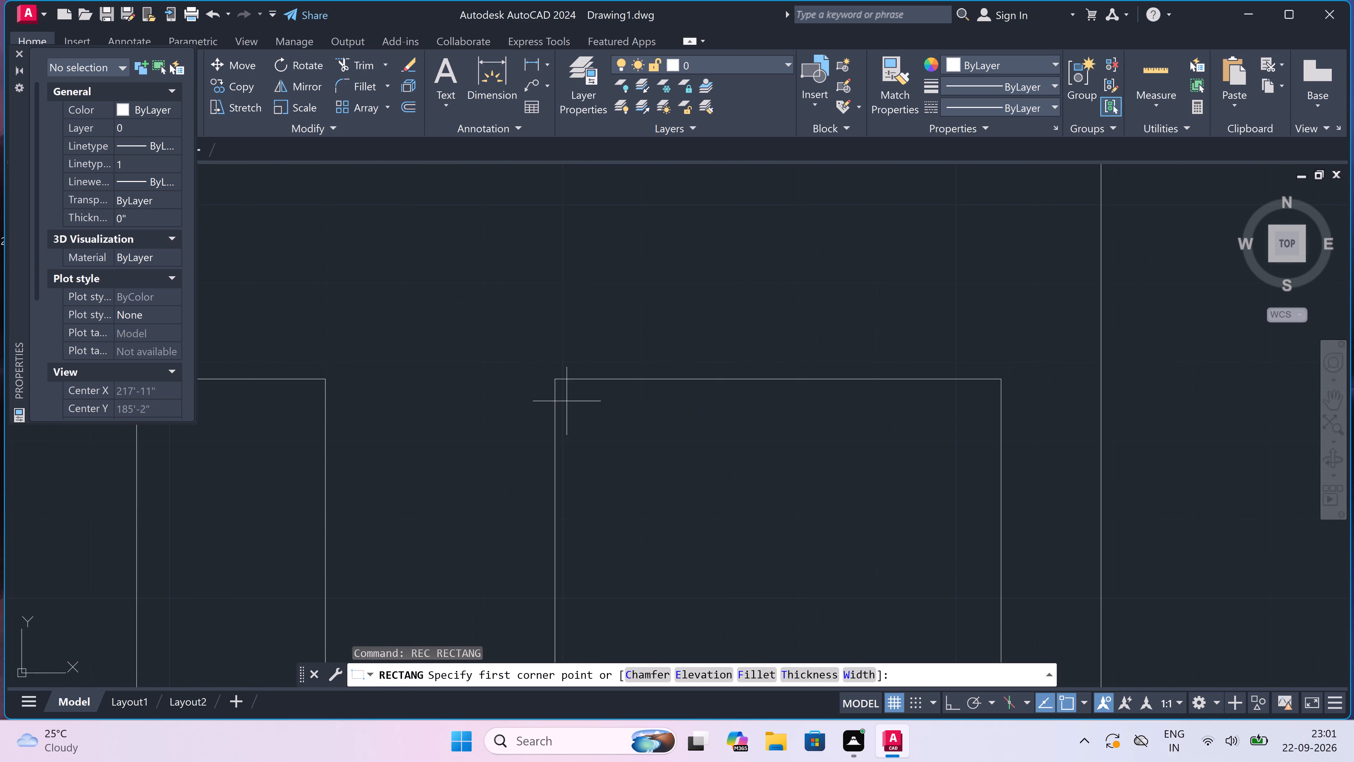
{"action": "scroll", "coordinate": [567, 401], "scroll_direction": "down", "scroll_amount": 6}
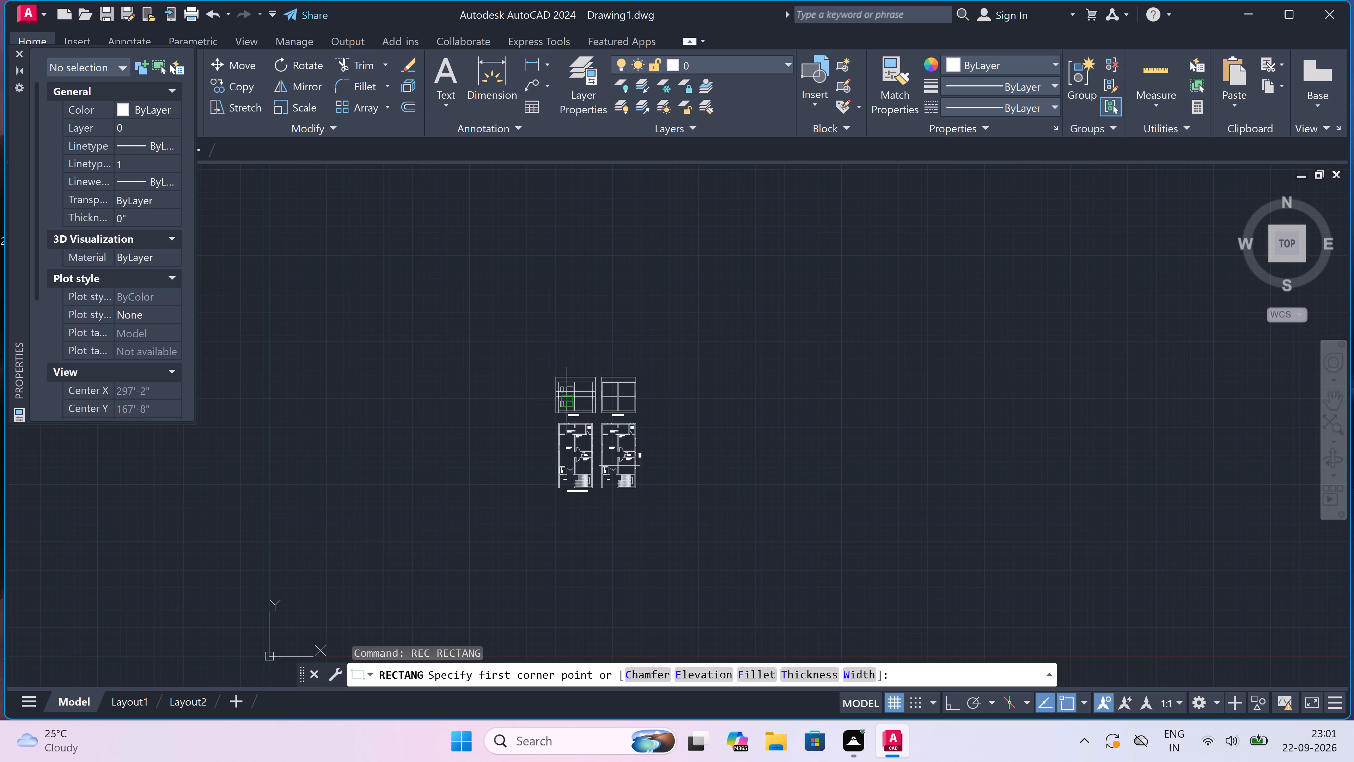
{"action": "scroll", "coordinate": [567, 401], "scroll_direction": "up", "scroll_amount": 5}
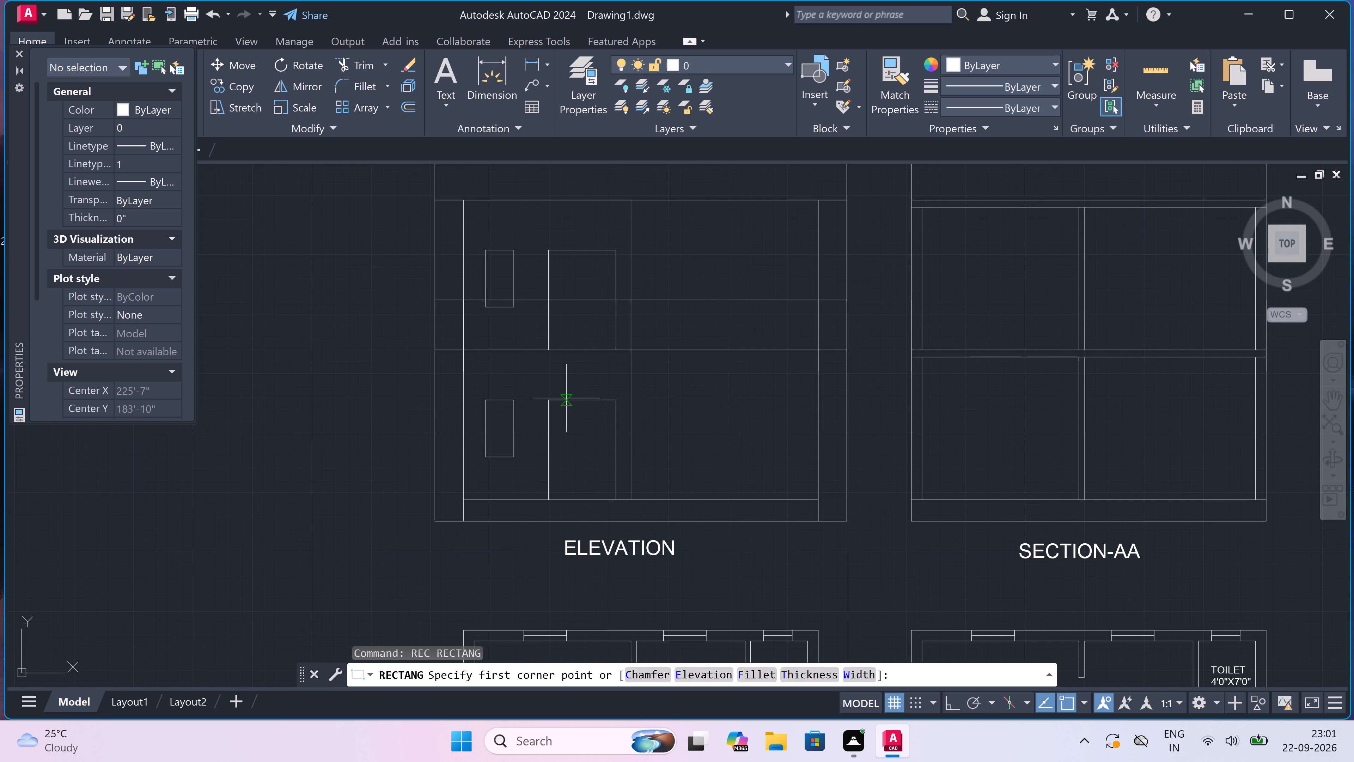
{"action": "scroll", "coordinate": [551, 419], "scroll_direction": "up", "scroll_amount": 2}
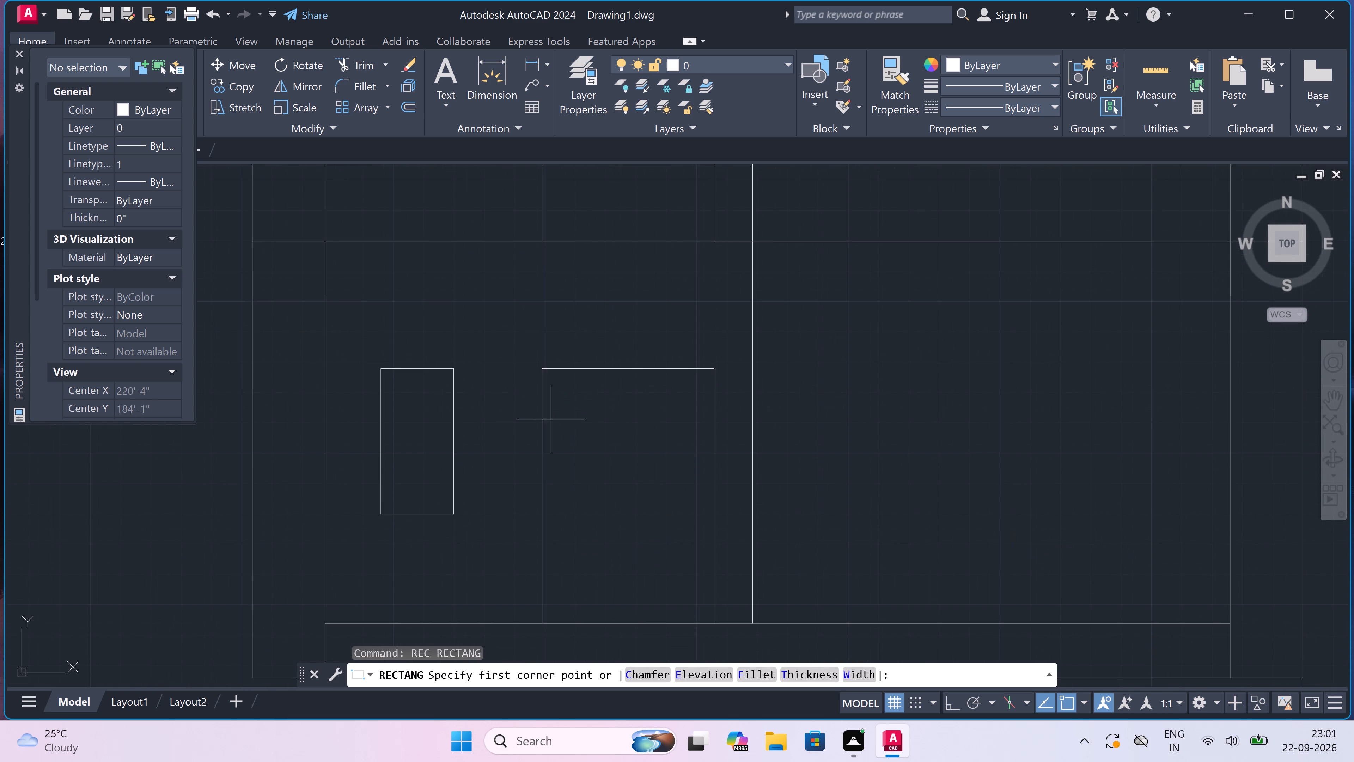
{"action": "scroll", "coordinate": [541, 386], "scroll_direction": "up", "scroll_amount": 3}
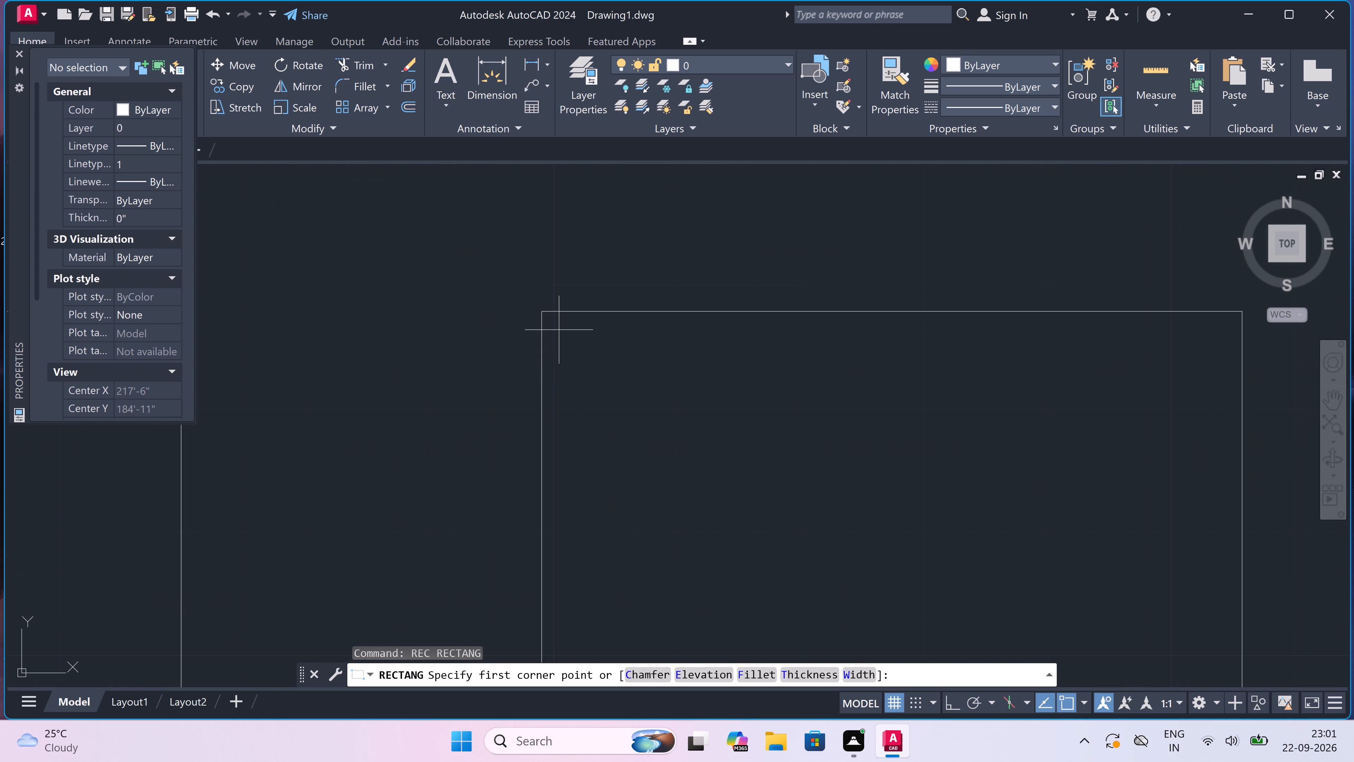
{"action": "scroll", "coordinate": [550, 326], "scroll_direction": "up", "scroll_amount": 1}
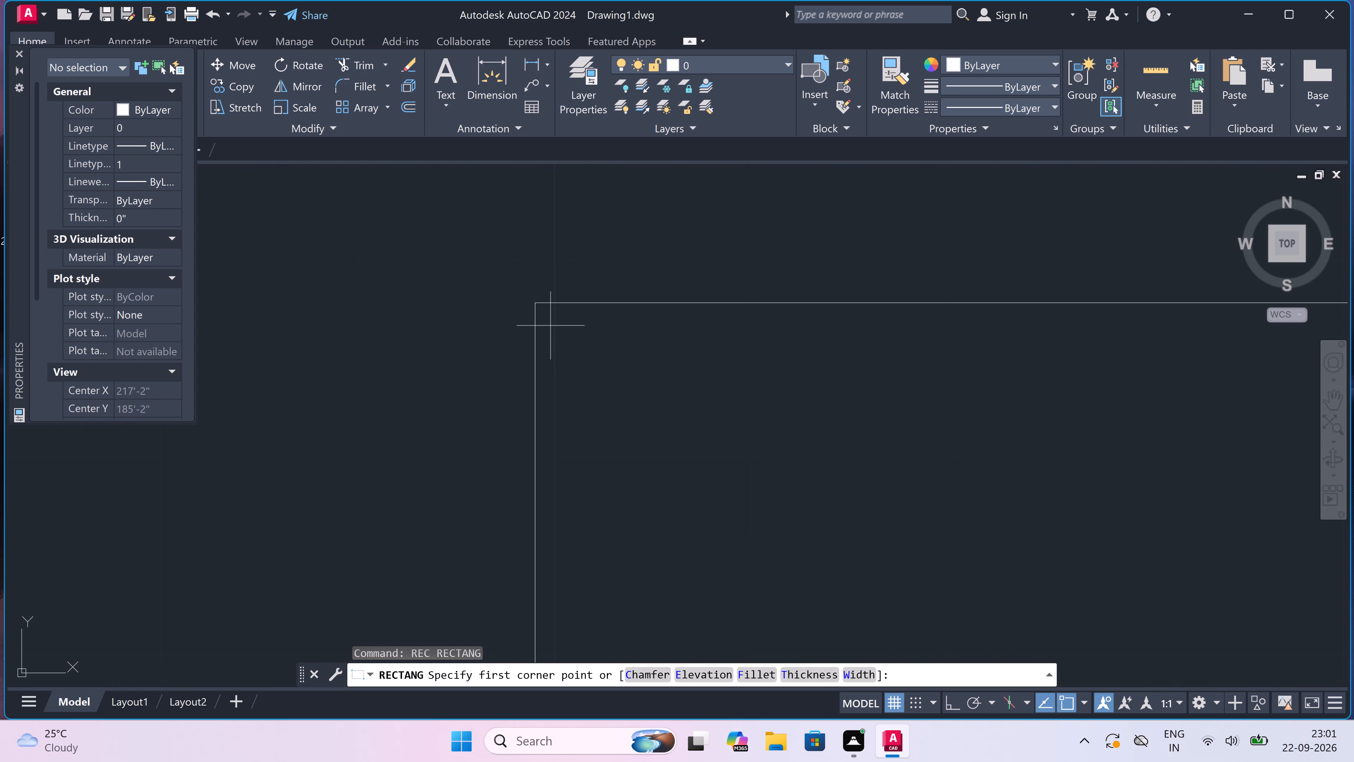
{"action": "left_click", "coordinate": [554, 322]}
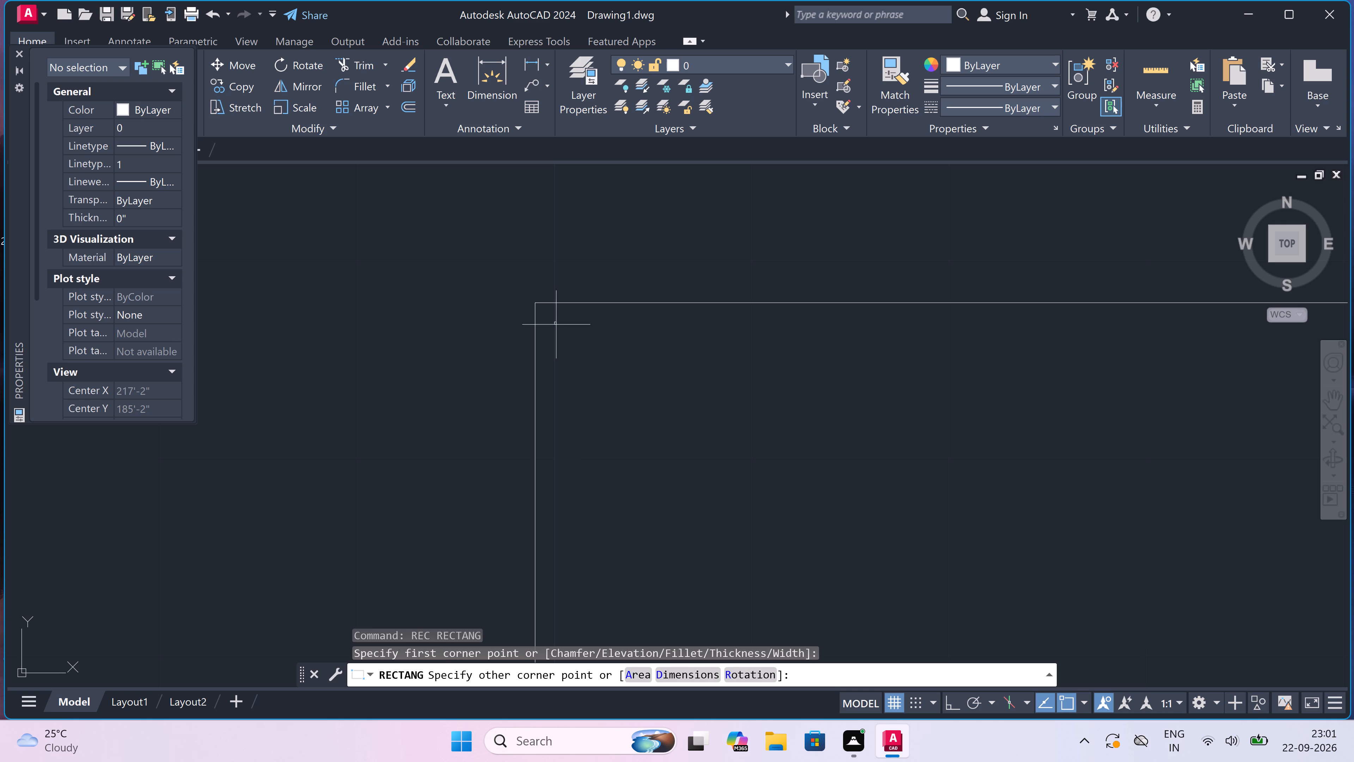
{"action": "scroll", "coordinate": [669, 434], "scroll_direction": "down", "scroll_amount": 6}
{"action": "scroll", "coordinate": [730, 486], "scroll_direction": "up", "scroll_amount": 3}
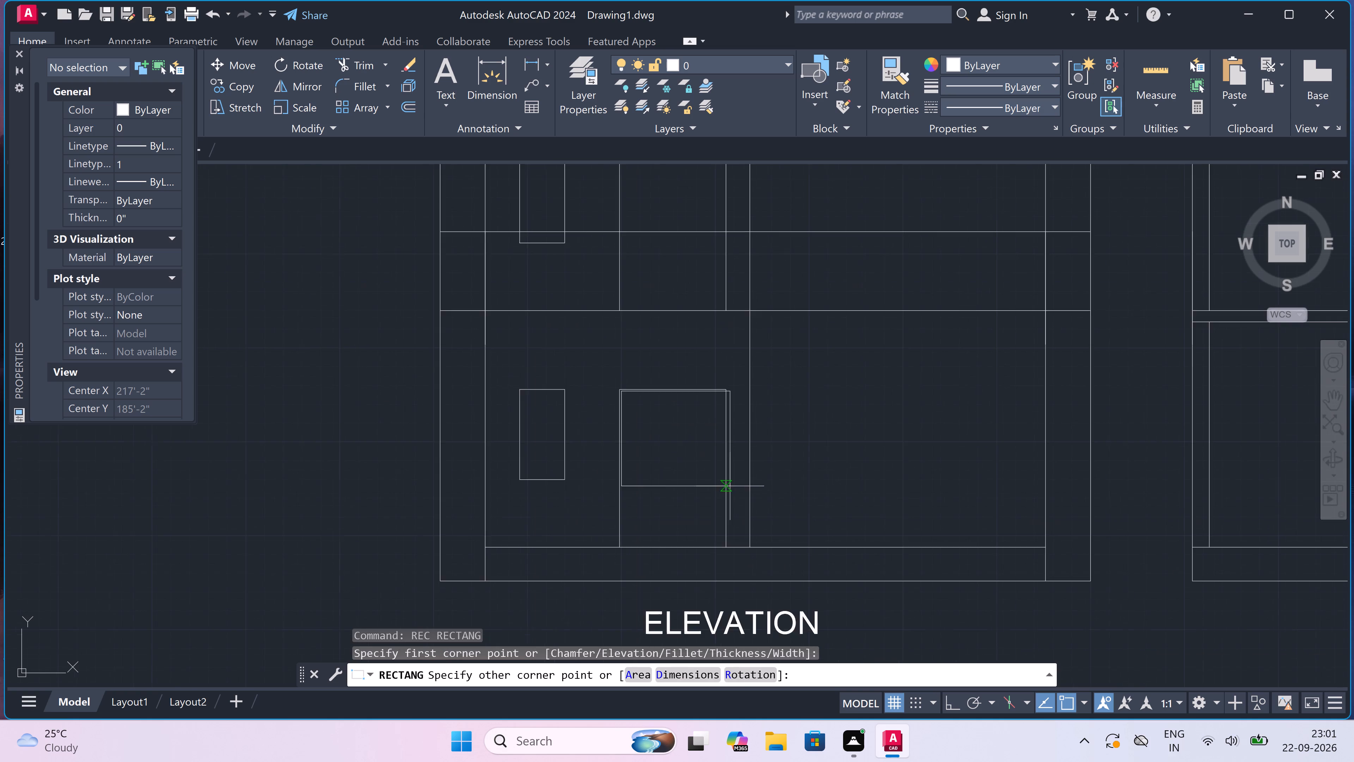
{"action": "scroll", "coordinate": [700, 580], "scroll_direction": "down", "scroll_amount": 1}
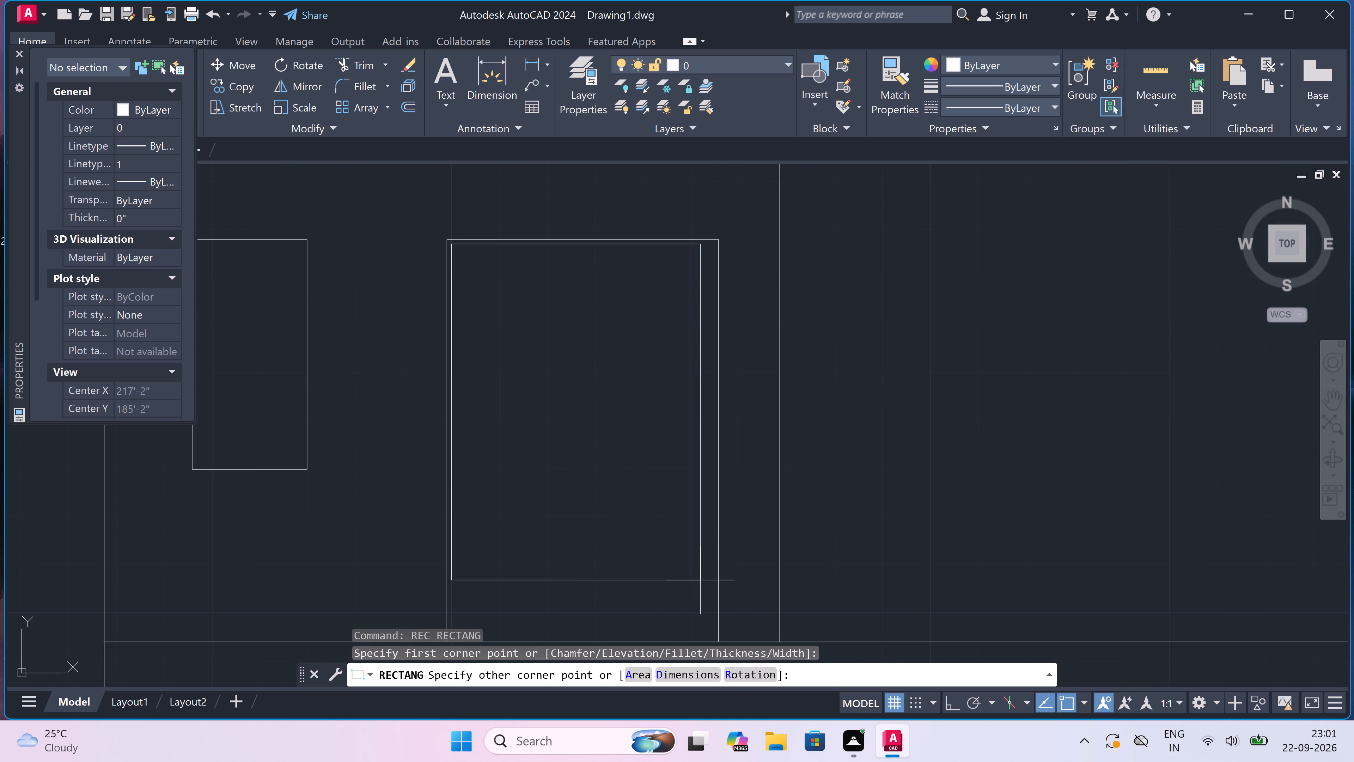
{"action": "scroll", "coordinate": [700, 587], "scroll_direction": "up", "scroll_amount": 1}
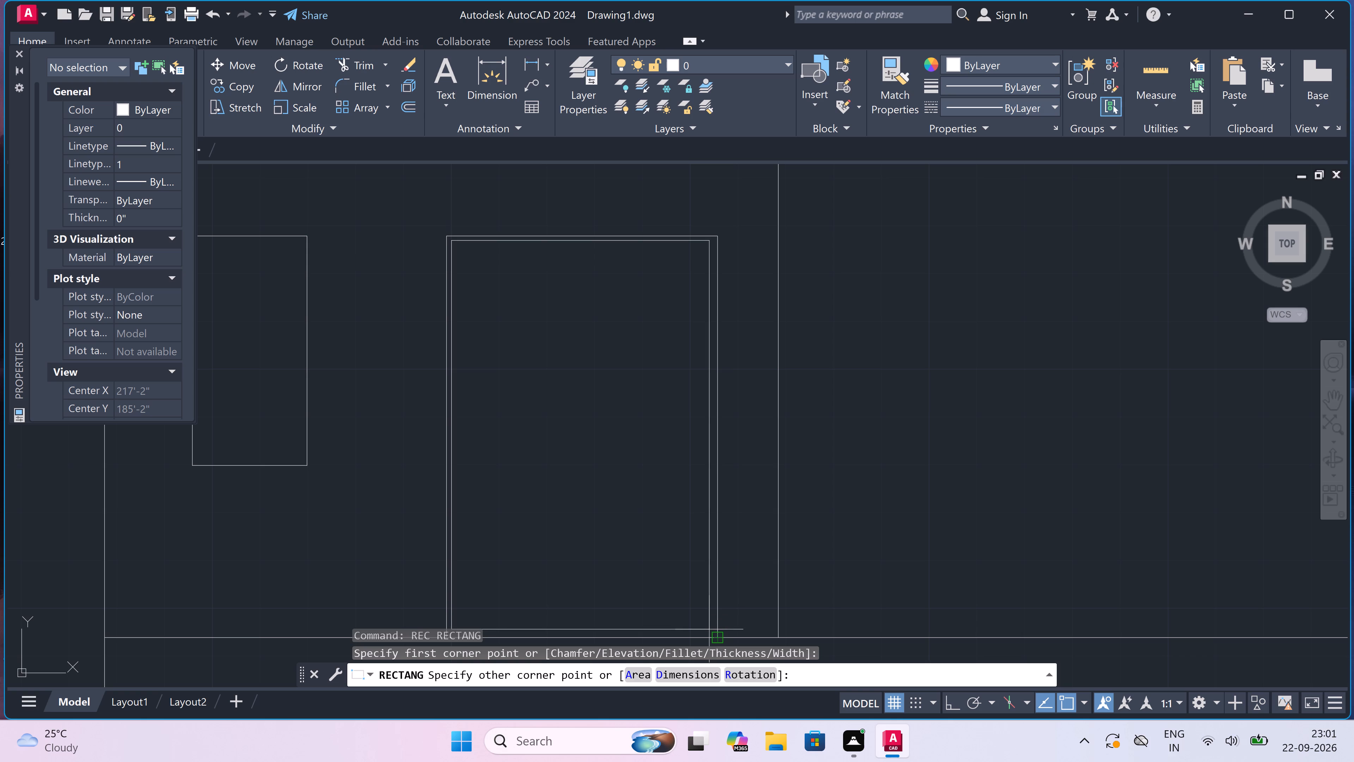
{"action": "scroll", "coordinate": [709, 629], "scroll_direction": "down", "scroll_amount": 1}
{"action": "scroll", "coordinate": [709, 629], "scroll_direction": "up", "scroll_amount": 3}
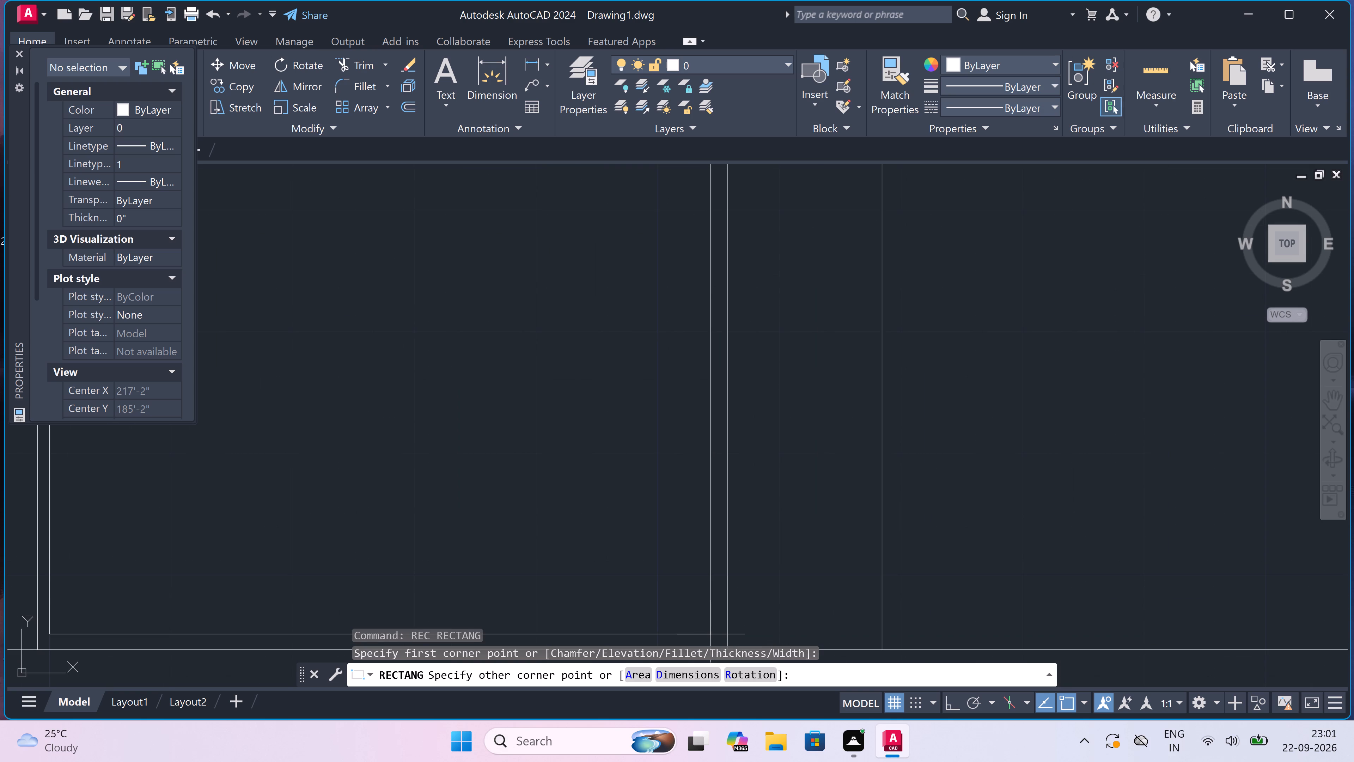
{"action": "scroll", "coordinate": [710, 634], "scroll_direction": "down", "scroll_amount": 2}
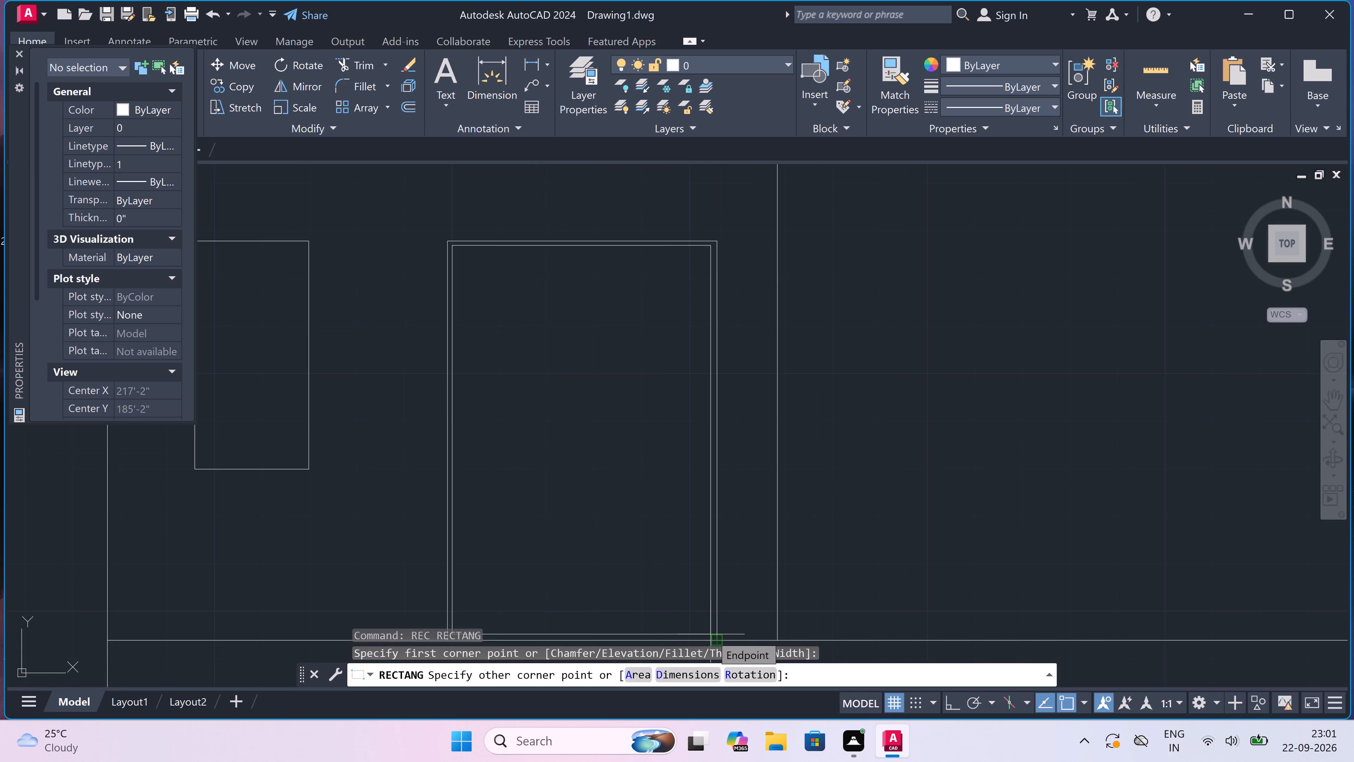
{"action": "scroll", "coordinate": [710, 634], "scroll_direction": "up", "scroll_amount": 2}
{"action": "left_click", "coordinate": [711, 635]}
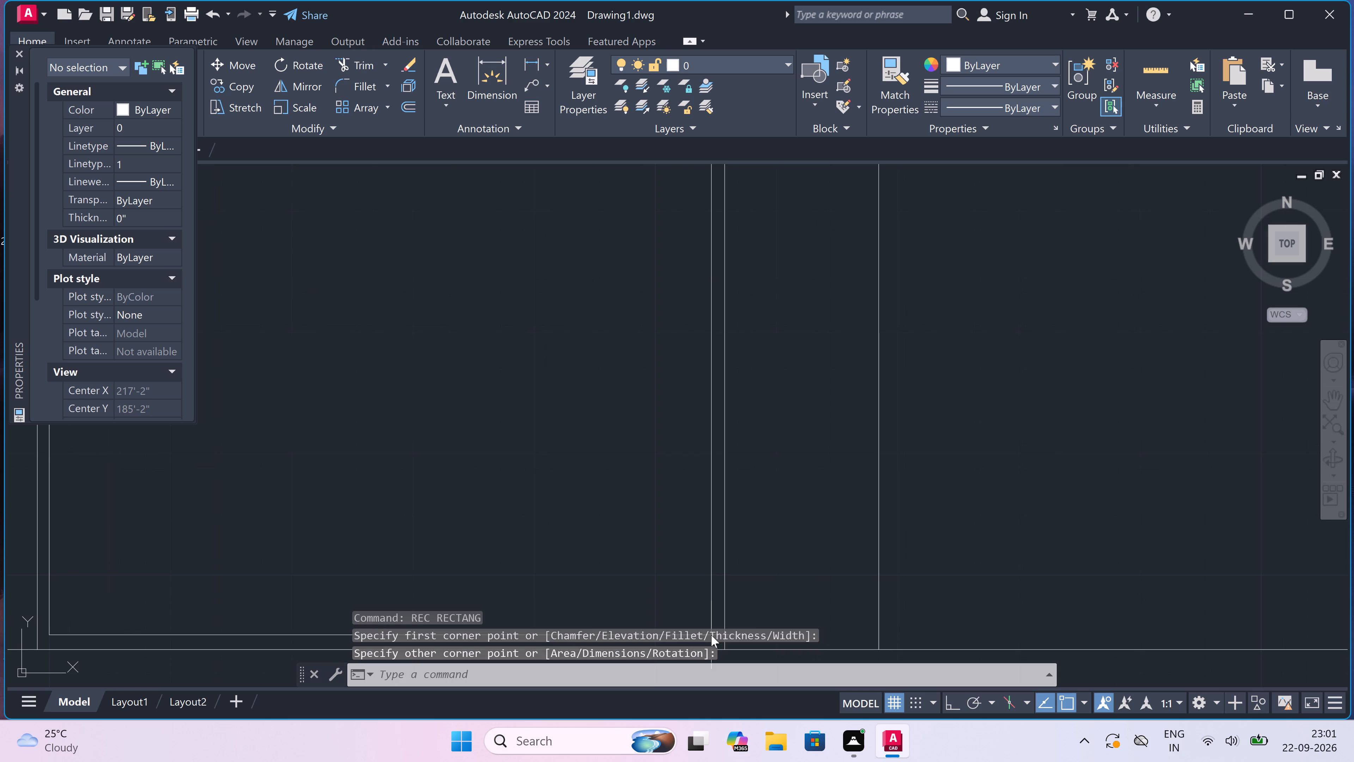
Draw a vertical centre line from the top midpoint to the bottom of the inner door rectangle, splitting it into two leaves.
{"action": "scroll", "coordinate": [562, 507], "scroll_direction": "down", "scroll_amount": 3}
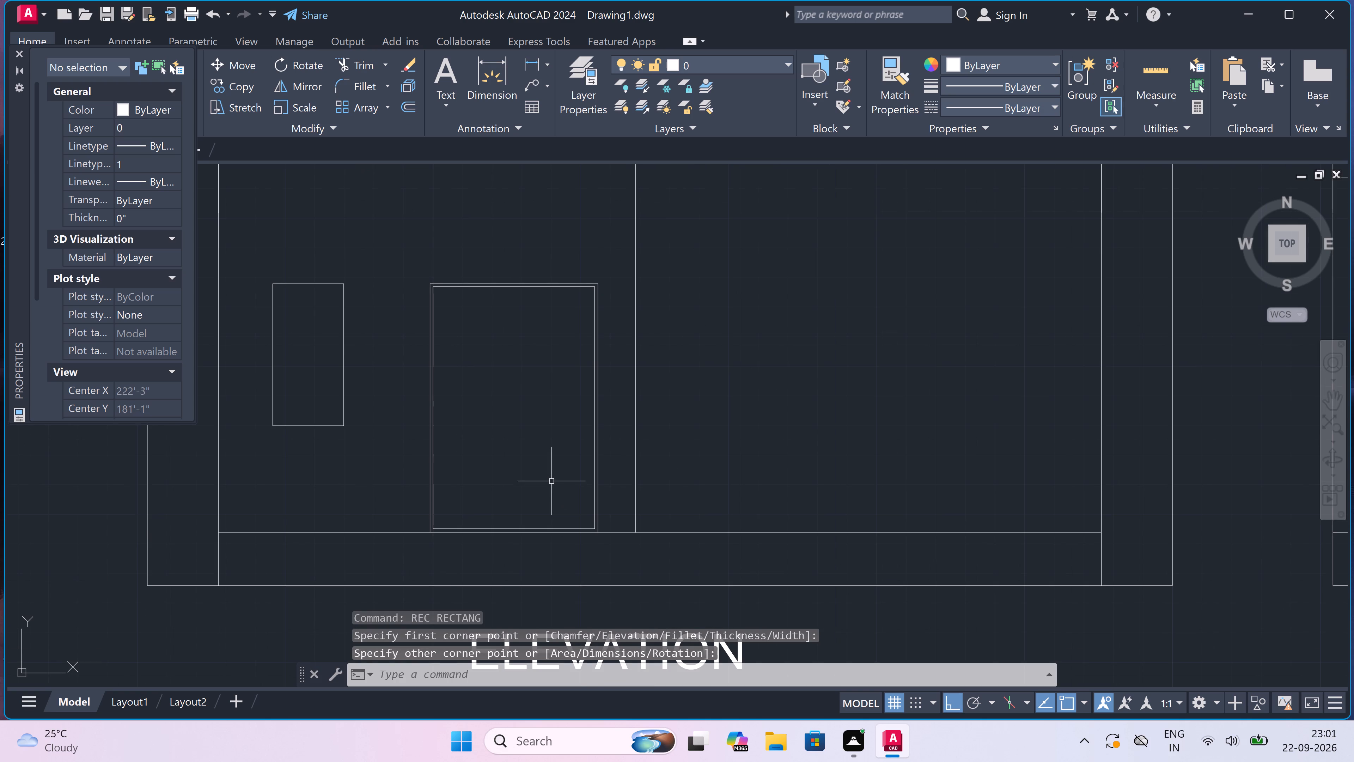
{"action": "type", "text": "L"}
{"action": "key", "text": "space"}
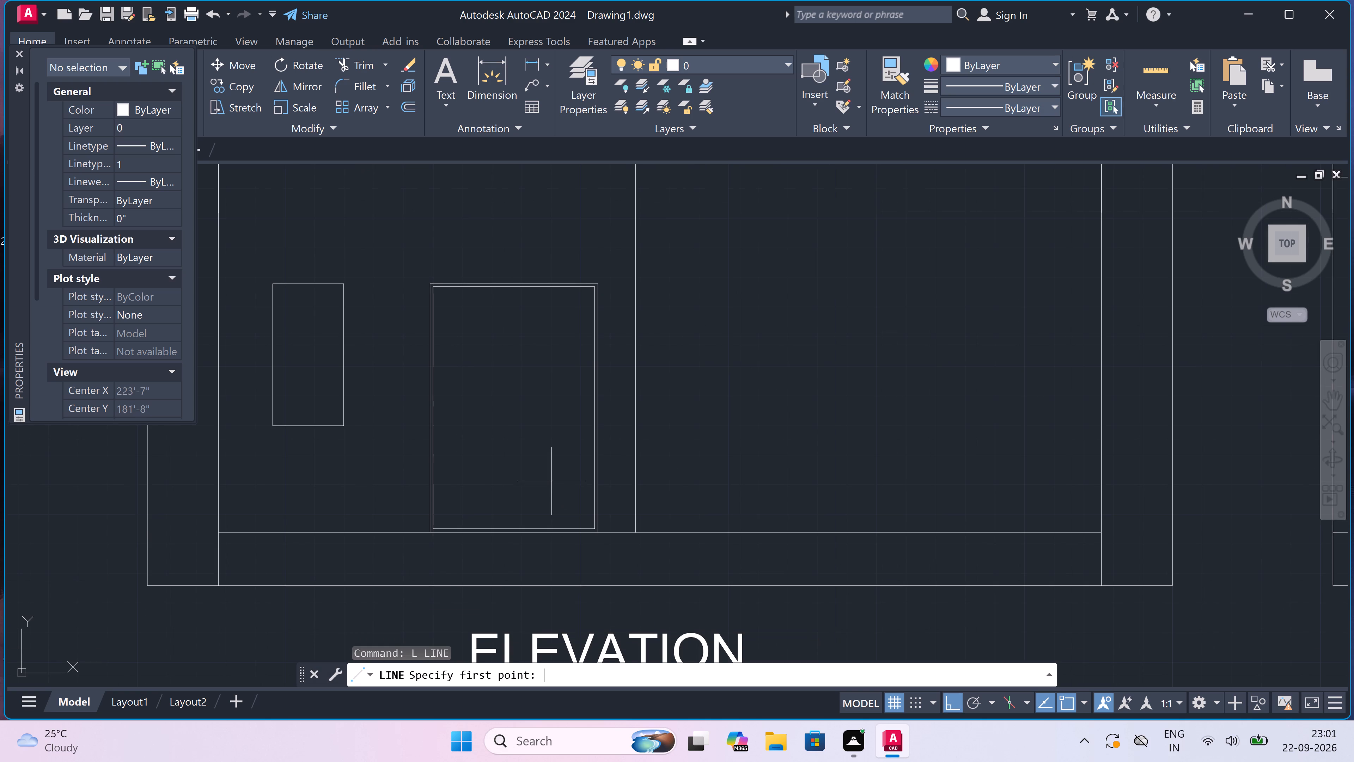
{"action": "left_click", "coordinate": [511, 286]}
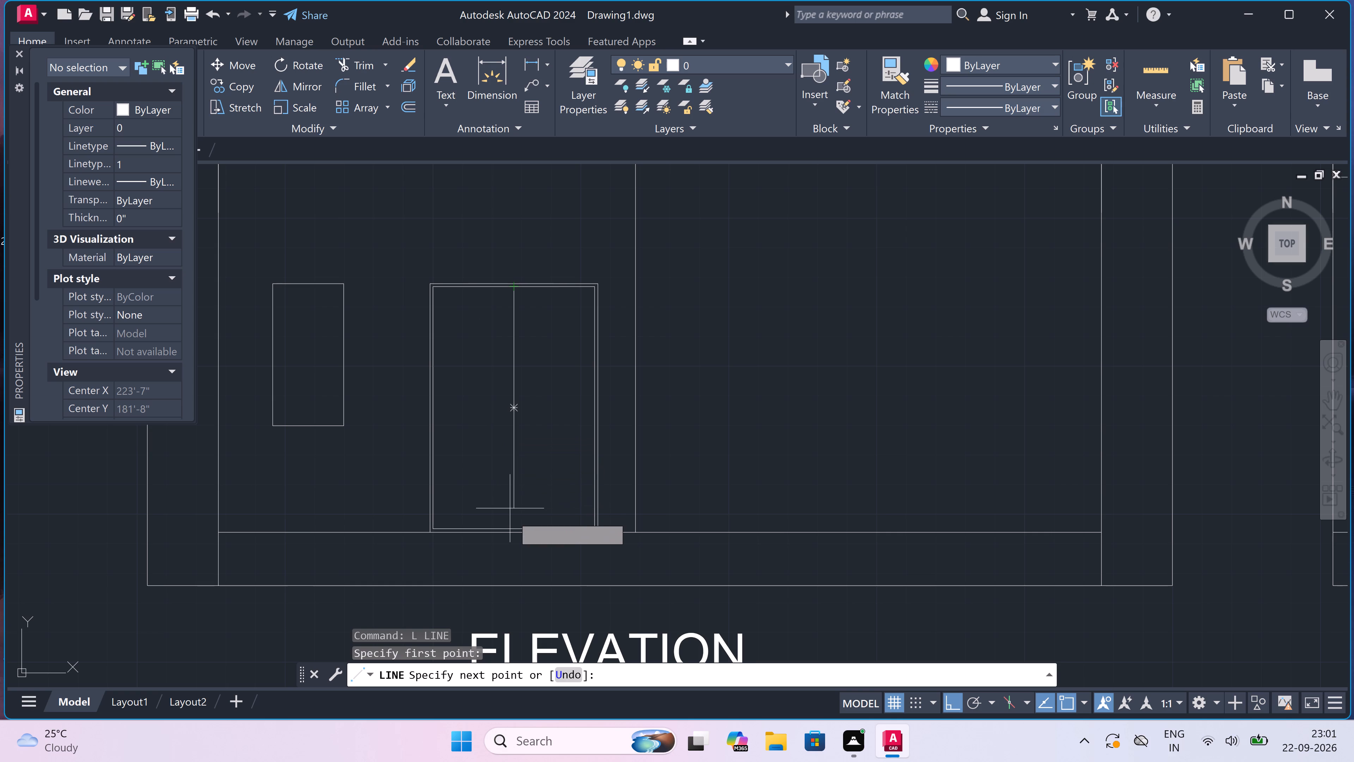
{"action": "left_click", "coordinate": [513, 525]}
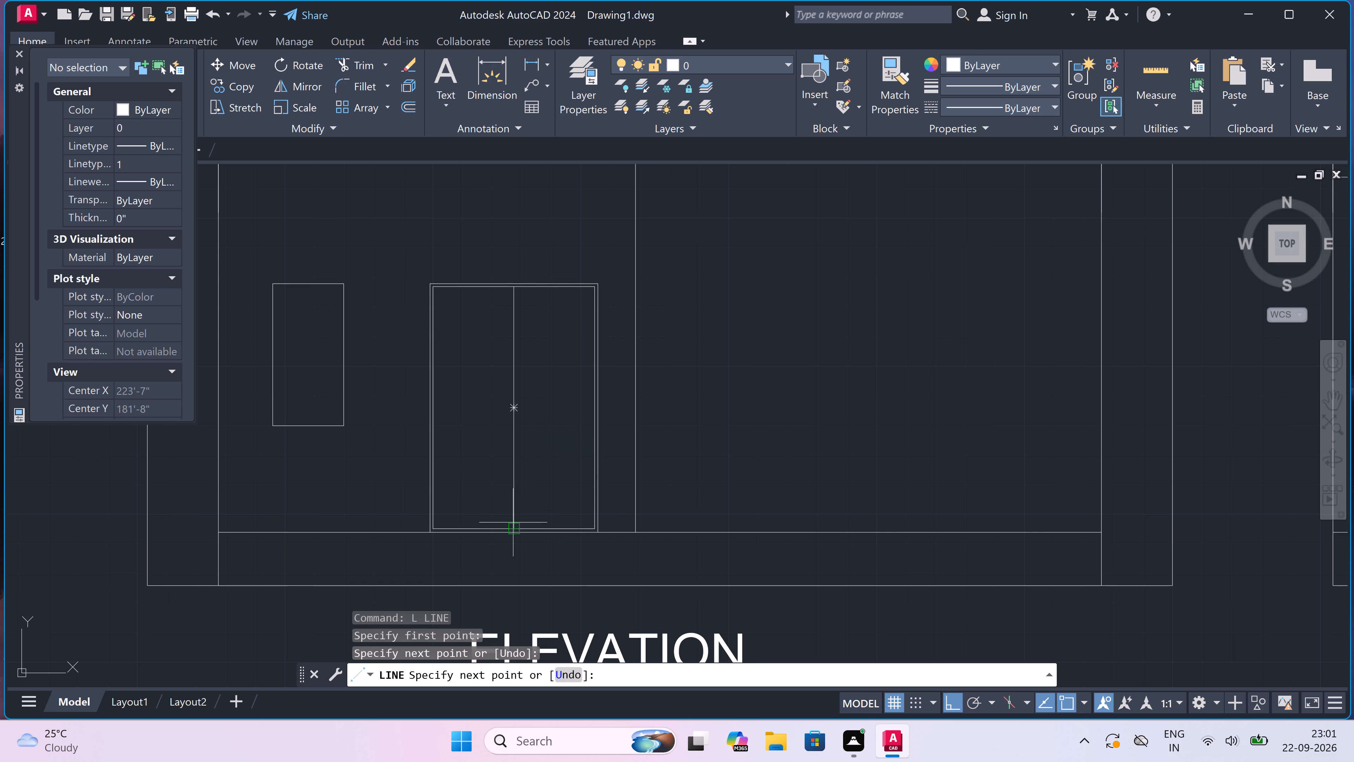
{"action": "key", "text": "Escape"}
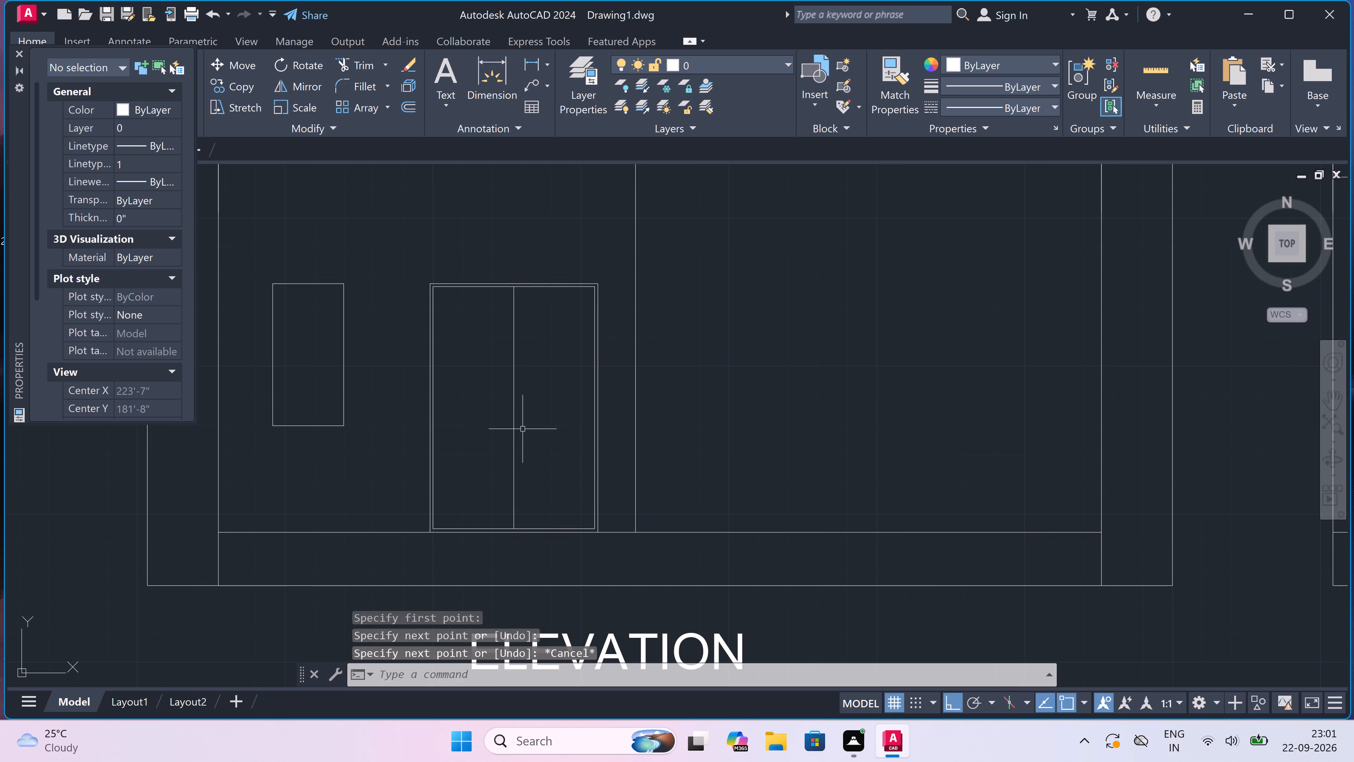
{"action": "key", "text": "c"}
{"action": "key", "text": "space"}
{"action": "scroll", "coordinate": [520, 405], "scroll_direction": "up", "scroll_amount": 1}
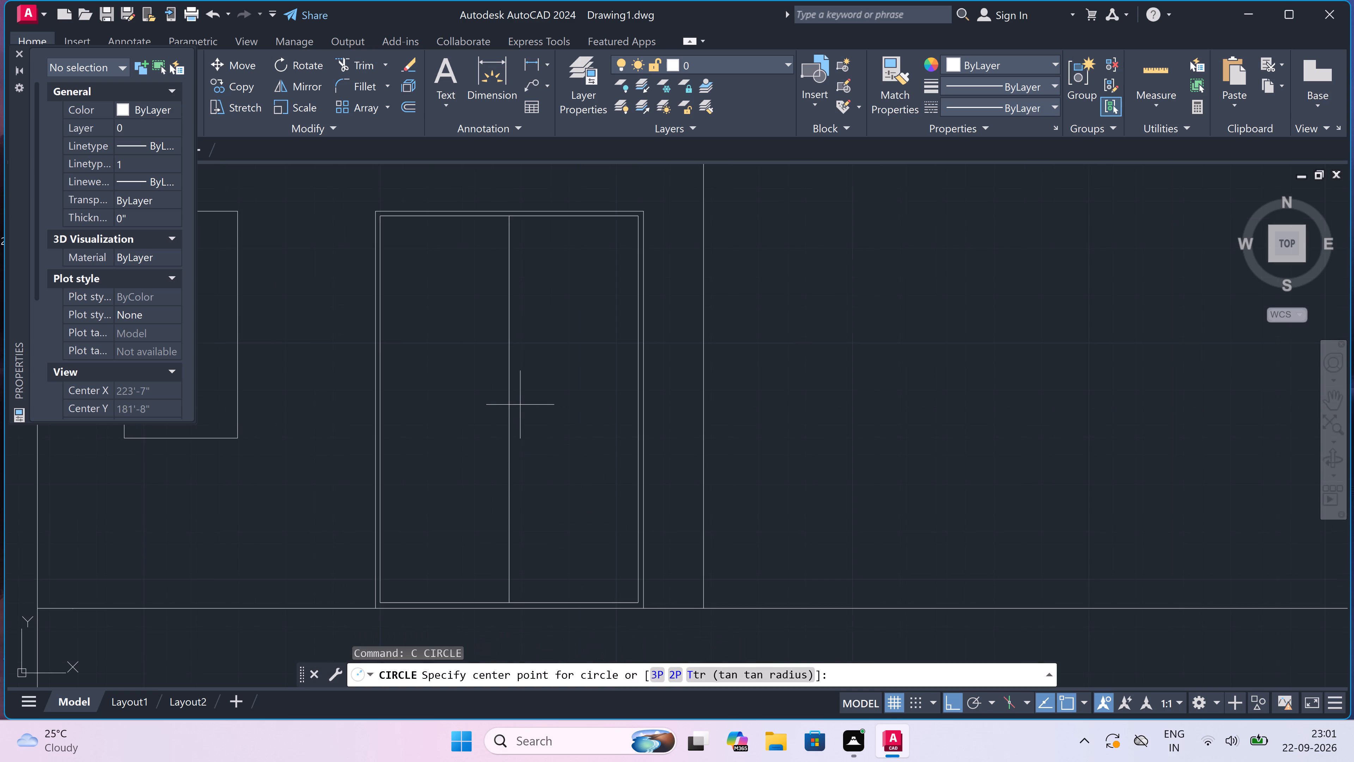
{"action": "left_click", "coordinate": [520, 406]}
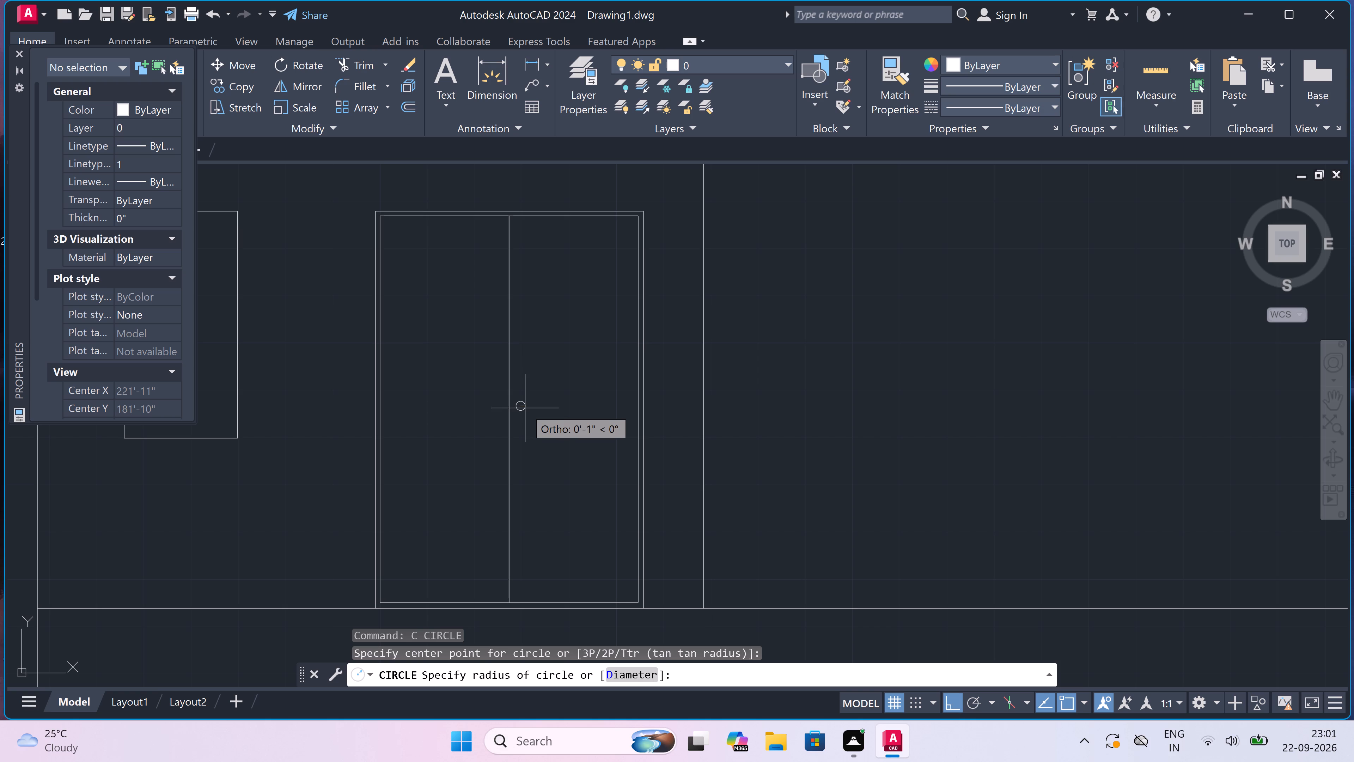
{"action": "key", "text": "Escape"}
Draw a small knob circle at mid-height on the right door leaf, just beside the centre line.
{"action": "key", "text": "space"}
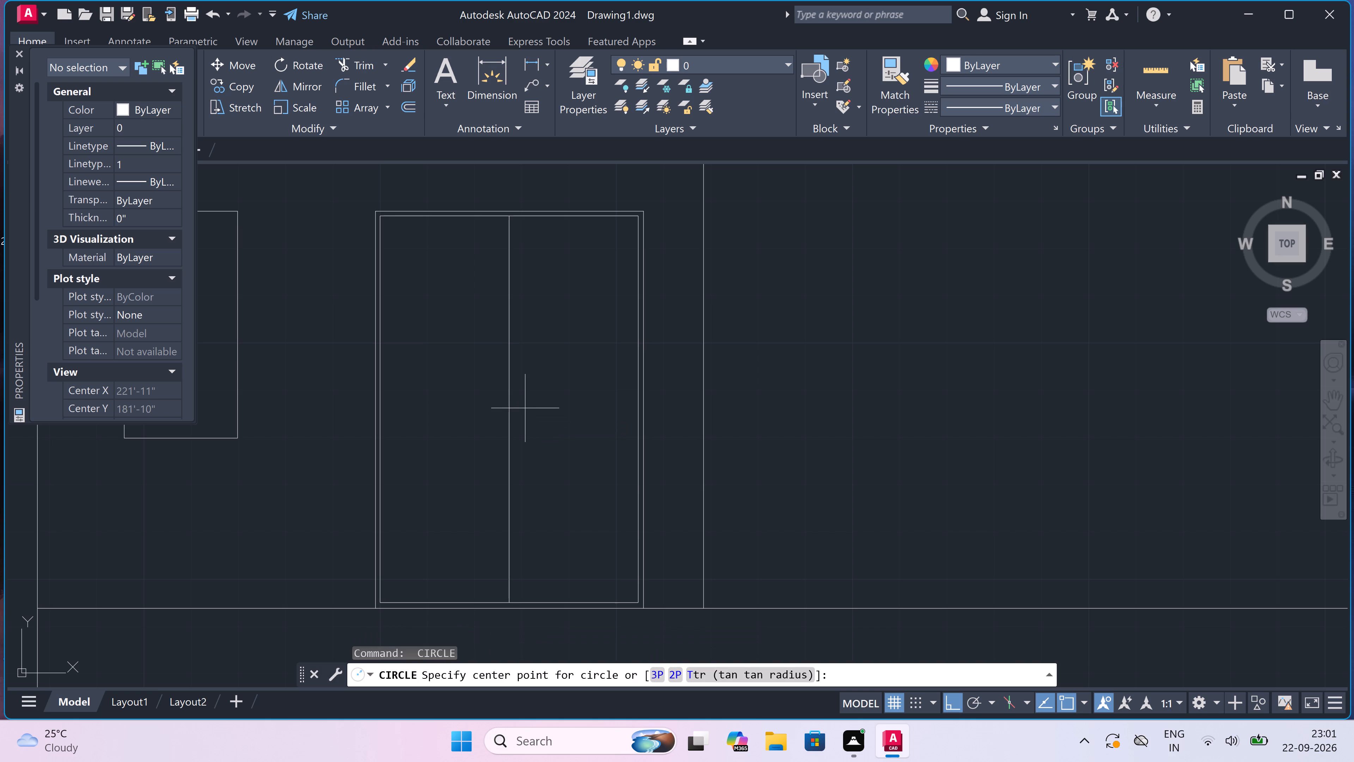
{"action": "left_click", "coordinate": [532, 411]}
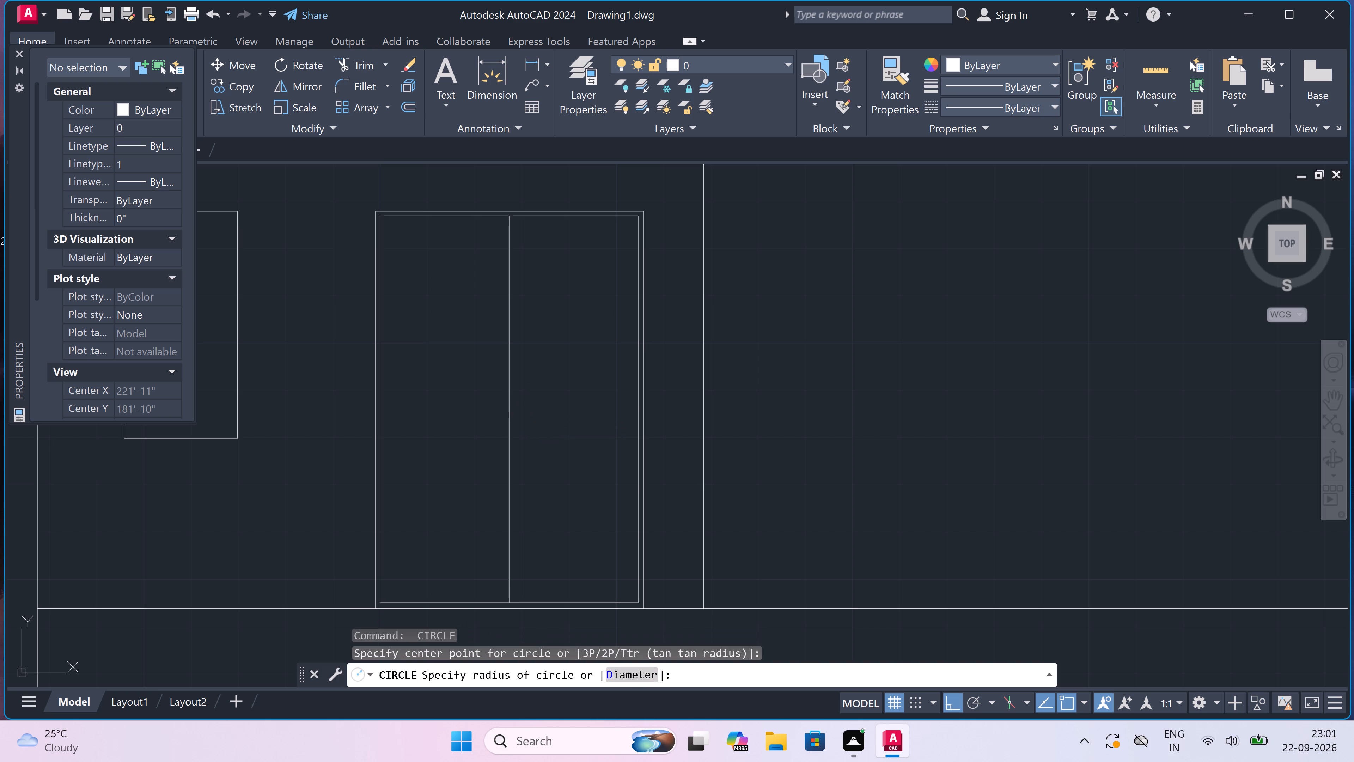
{"action": "left_click", "coordinate": [532, 400]}
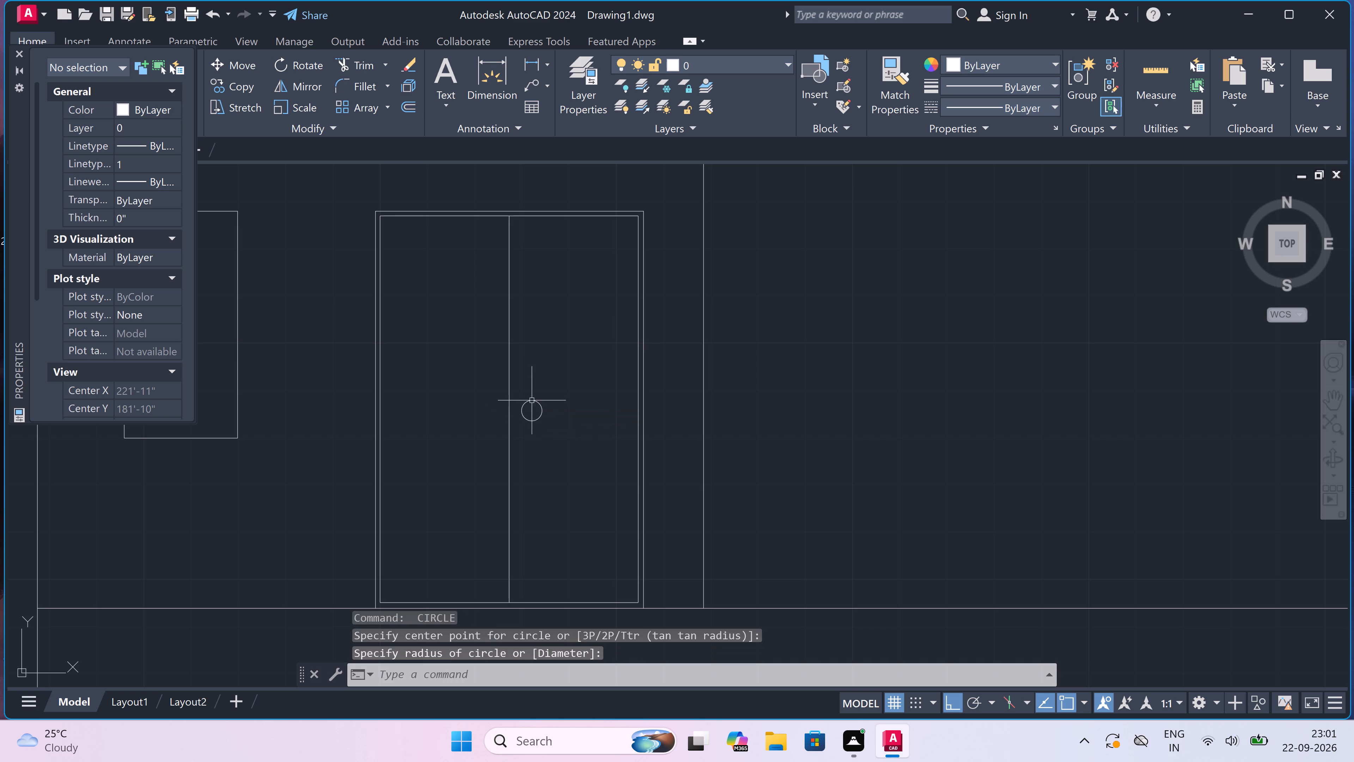
Copy the knob circle horizontally about 9" to the left, onto the other door leaf.
{"action": "left_click", "coordinate": [532, 400]}
{"action": "left_click", "coordinate": [219, 81]}
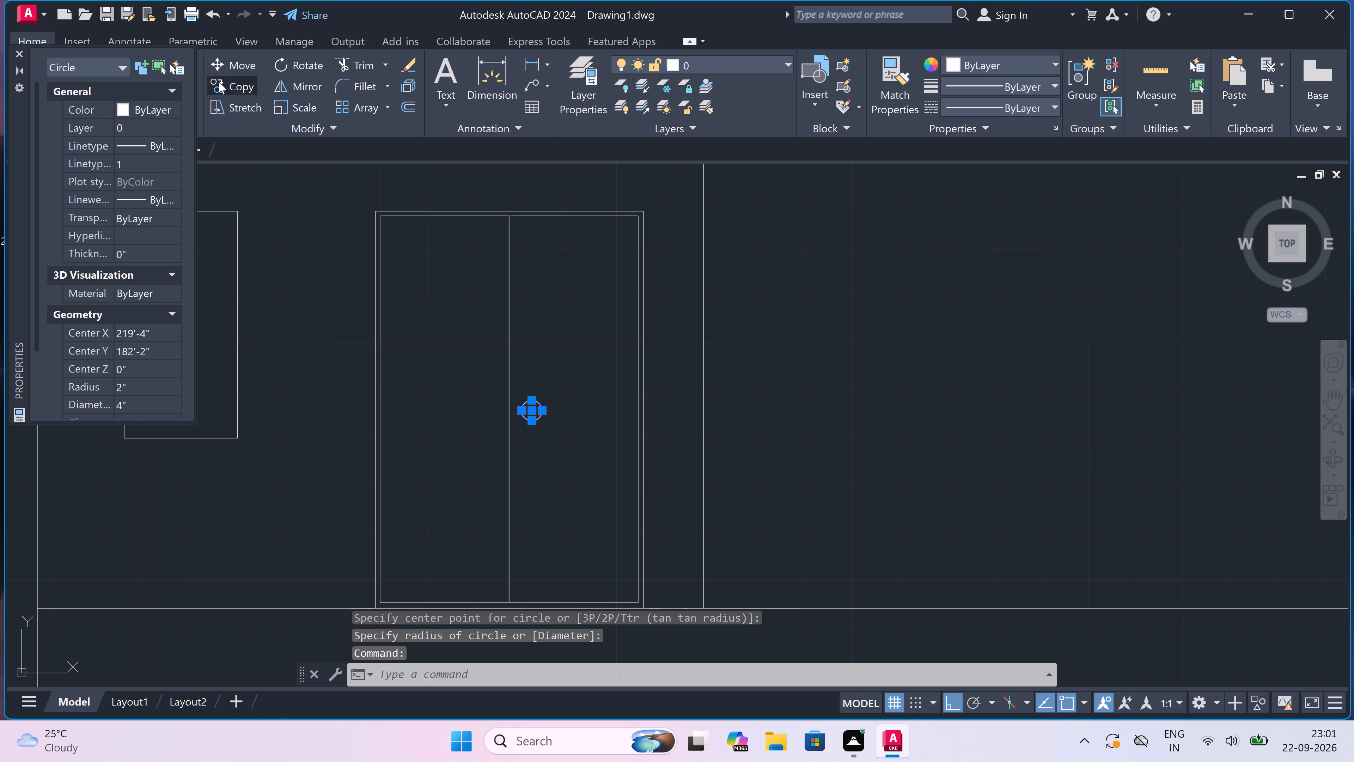
{"action": "left_click", "coordinate": [527, 412]}
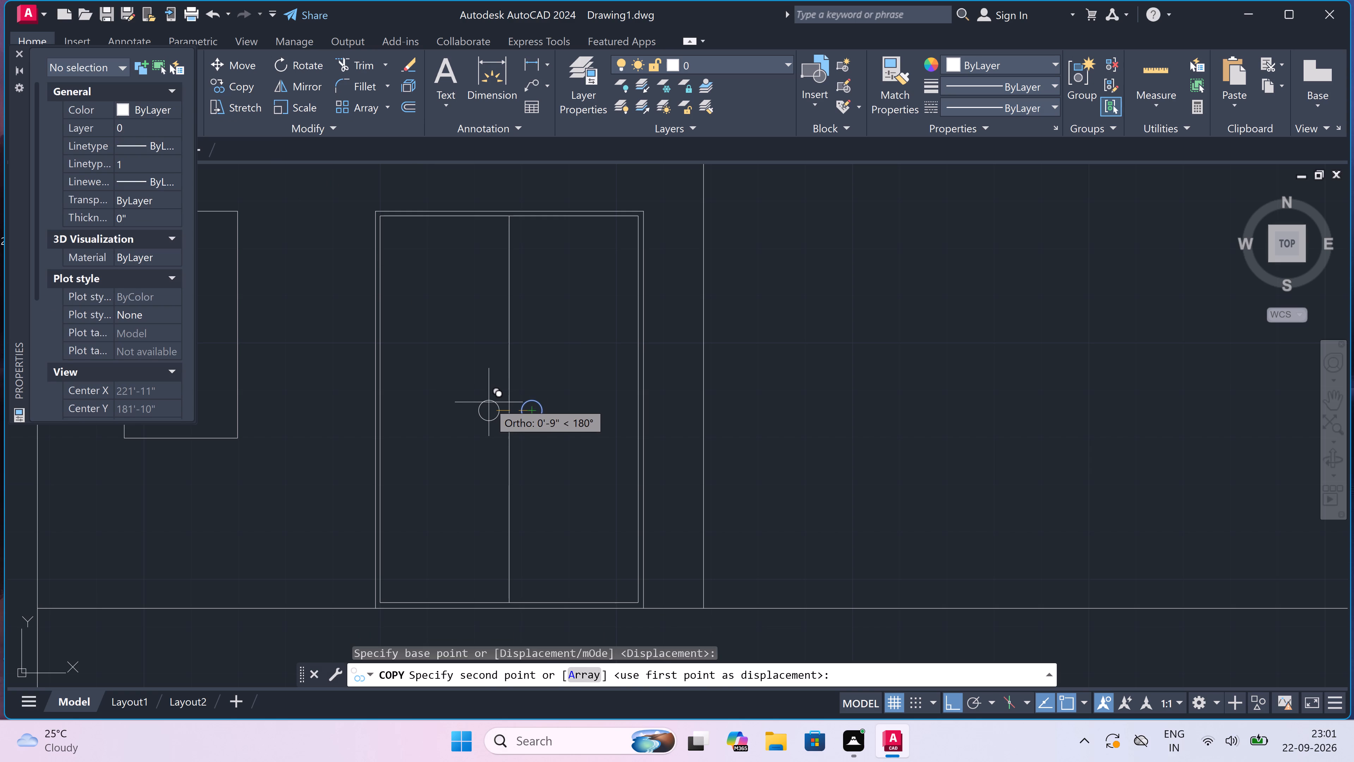
{"action": "left_click", "coordinate": [488, 402]}
{"action": "key", "text": "Escape"}
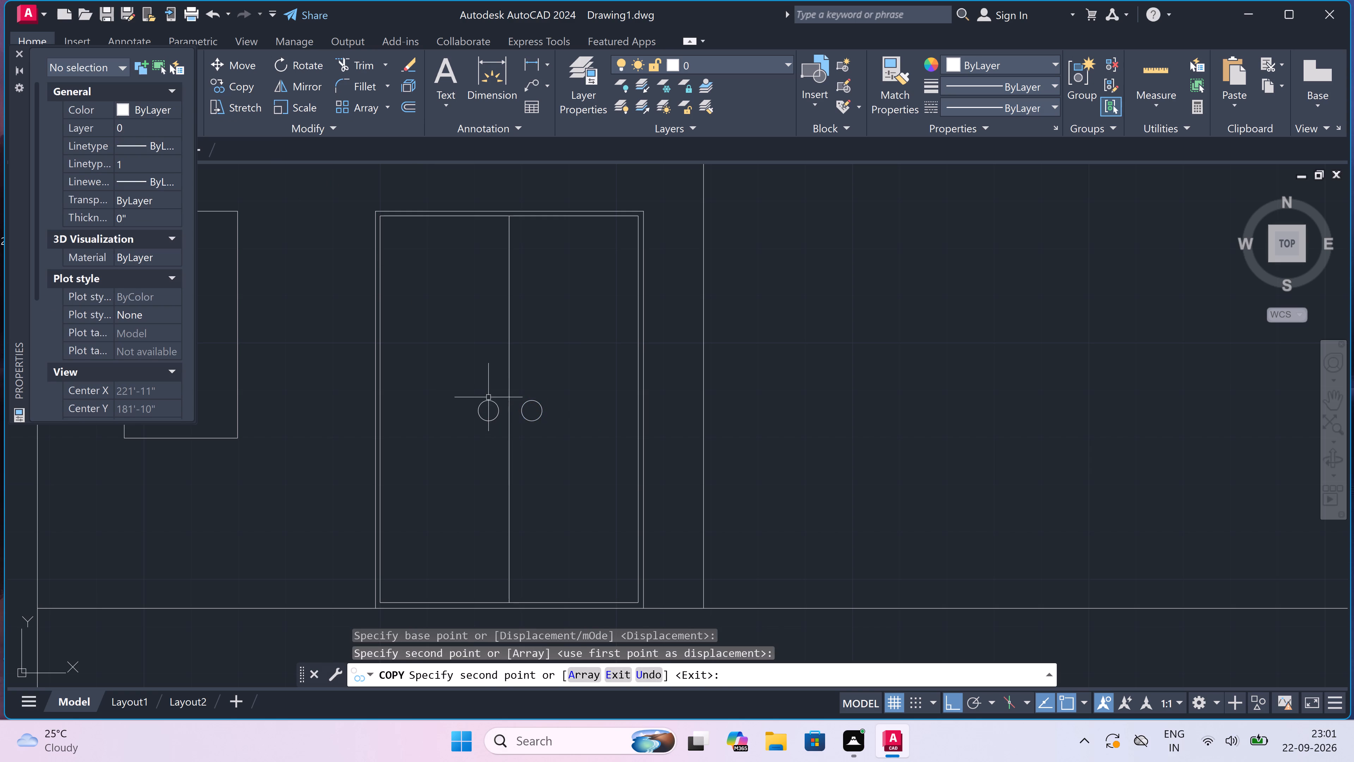
Draw a rectangle just inside the ground-storey window outline in the elevation, leaving a narrow frame on all sides.
{"action": "scroll", "coordinate": [510, 380], "scroll_direction": "down", "scroll_amount": 5}
{"action": "scroll", "coordinate": [453, 360], "scroll_direction": "up", "scroll_amount": 2}
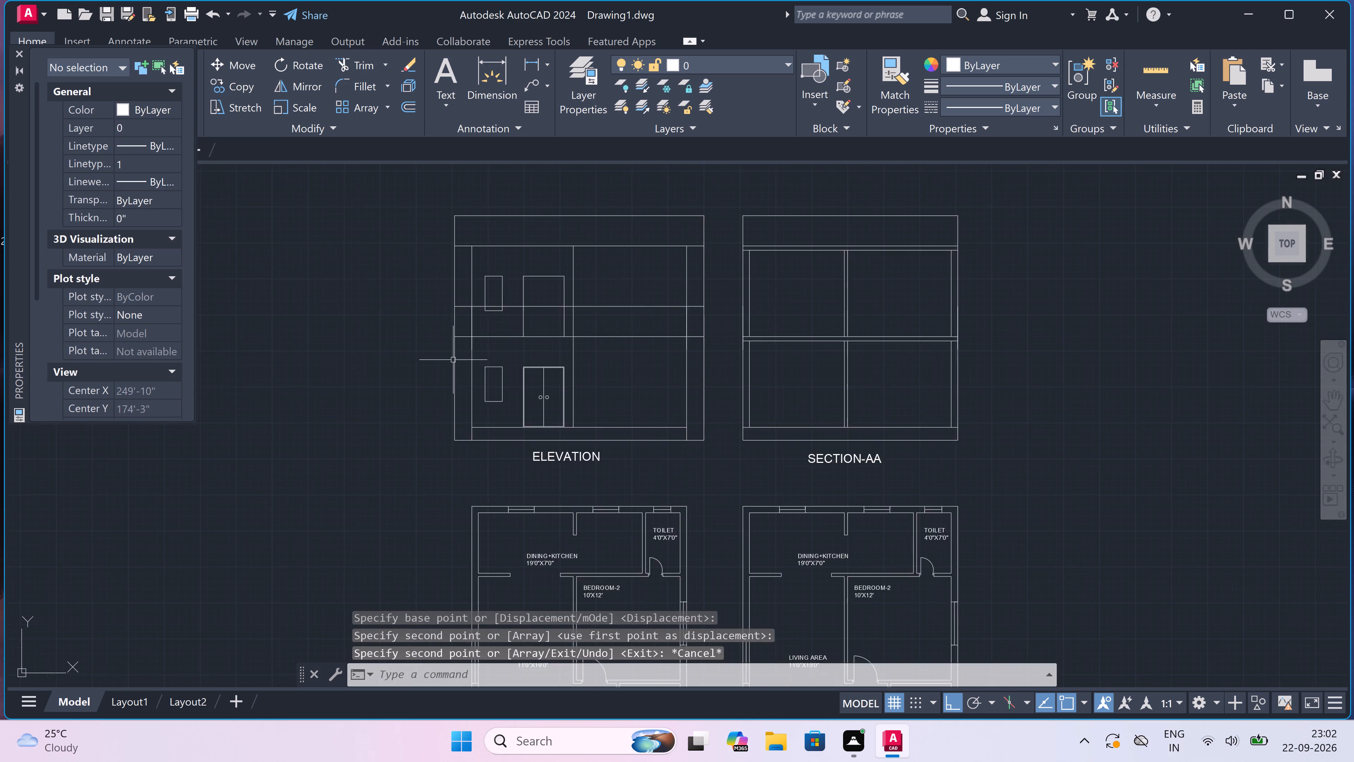
{"action": "scroll", "coordinate": [453, 360], "scroll_direction": "up", "scroll_amount": 1}
{"action": "key", "text": "r"}
{"action": "key", "text": "e"}
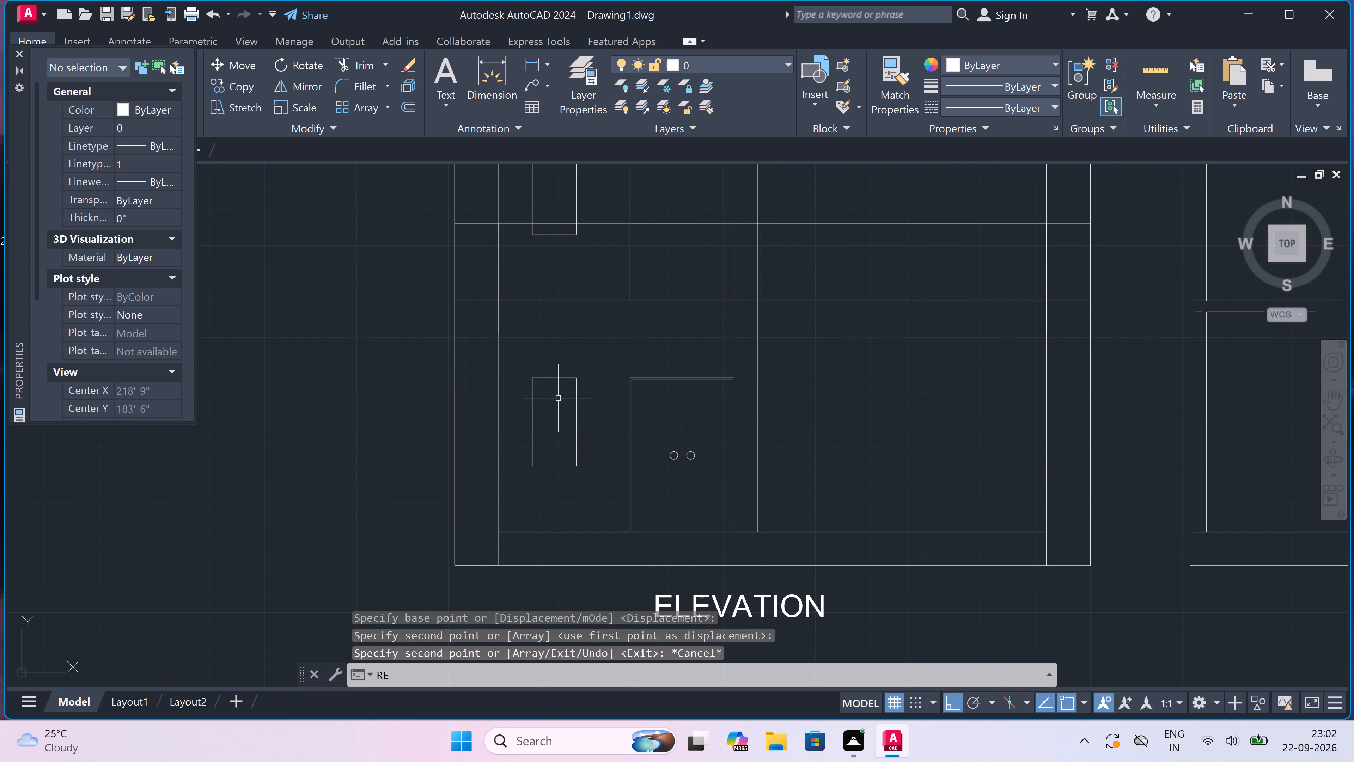
{"action": "type", "text": "C"}
{"action": "key", "text": "space"}
{"action": "scroll", "coordinate": [539, 391], "scroll_direction": "up", "scroll_amount": 1}
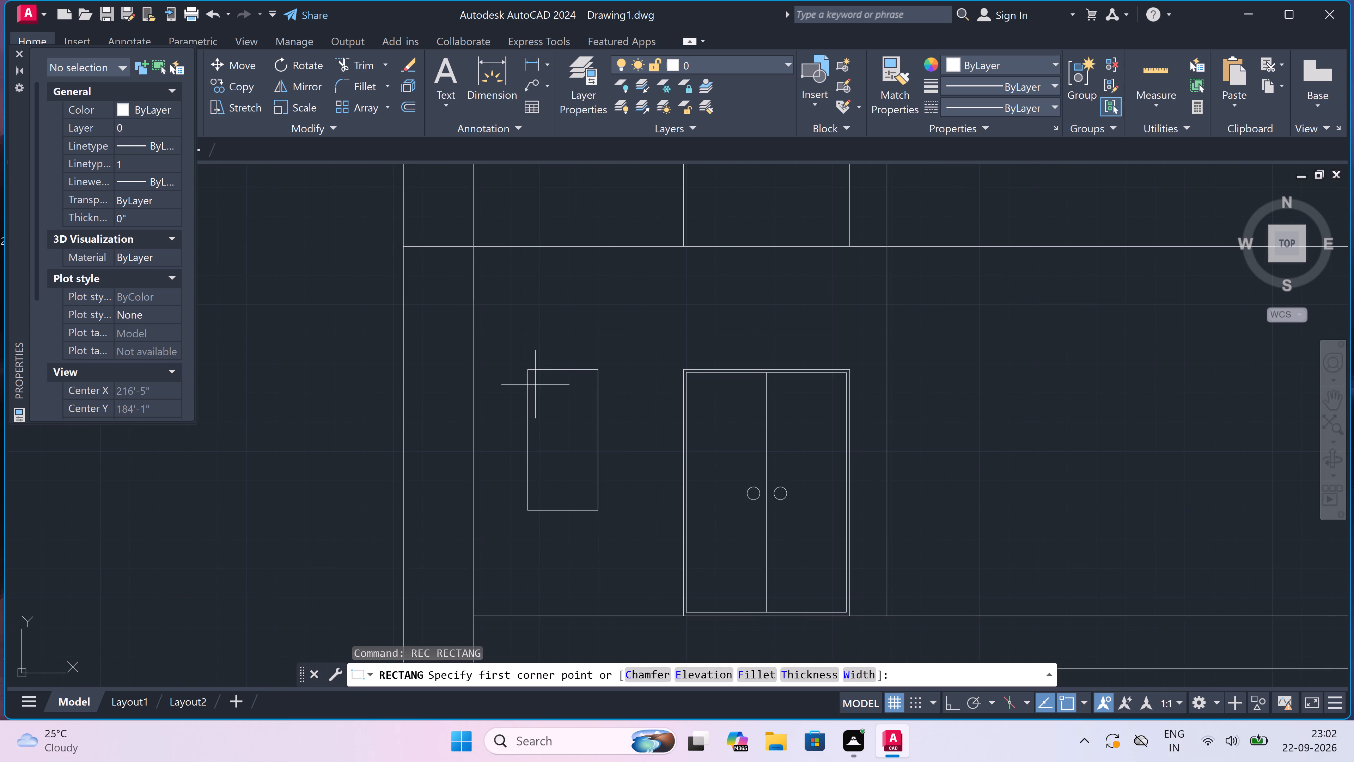
{"action": "scroll", "coordinate": [527, 371], "scroll_direction": "up", "scroll_amount": 5}
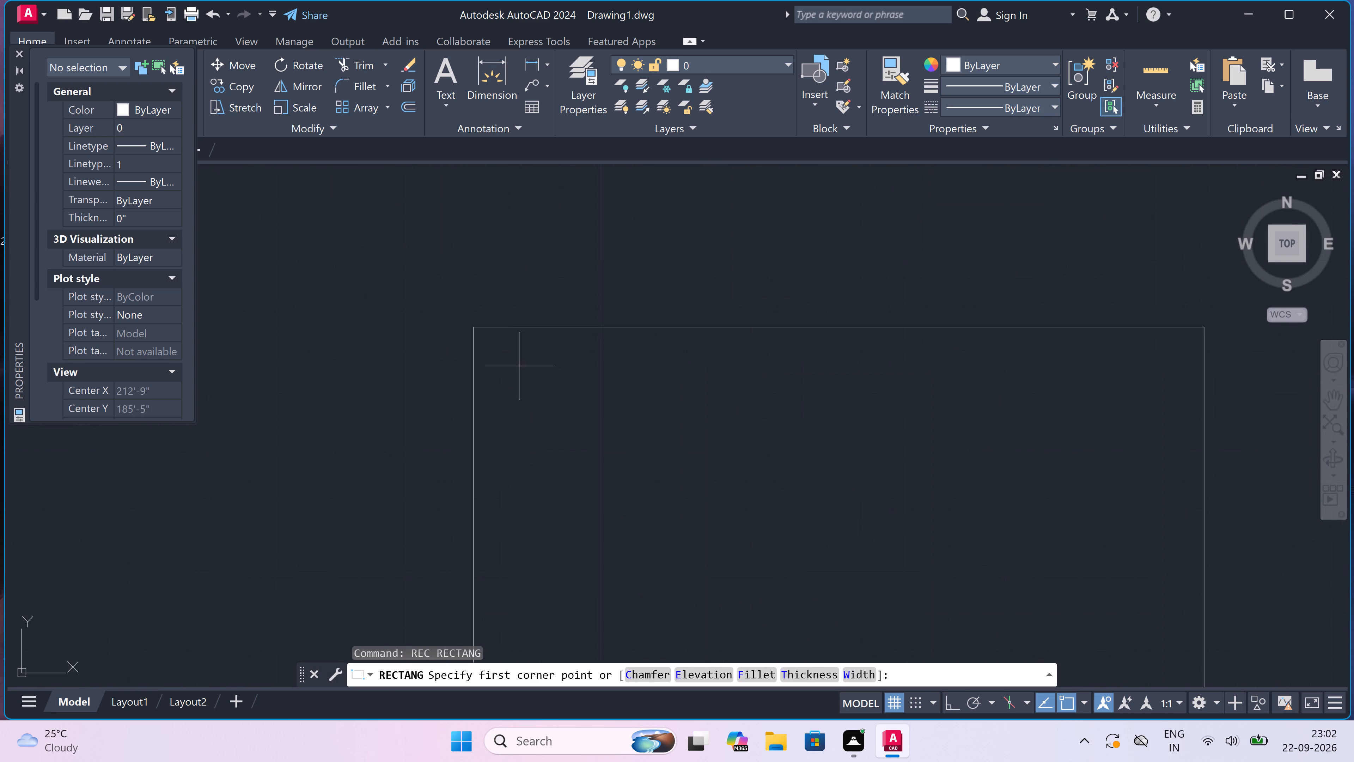
{"action": "left_click_drag", "start_coordinate": [494, 349], "coordinate": [508, 369]}
{"action": "scroll", "coordinate": [604, 449], "scroll_direction": "down", "scroll_amount": 4}
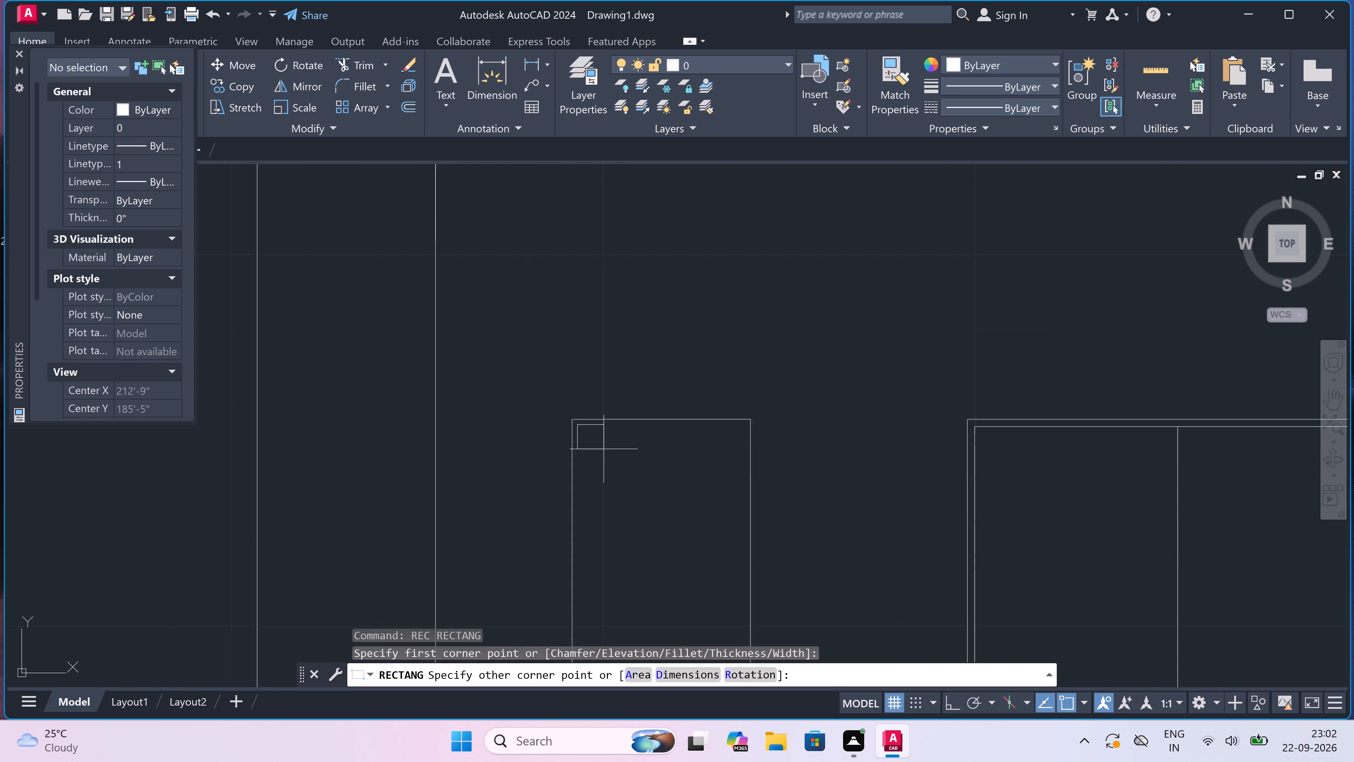
{"action": "scroll", "coordinate": [604, 447], "scroll_direction": "down", "scroll_amount": 2}
{"action": "scroll", "coordinate": [627, 490], "scroll_direction": "up", "scroll_amount": 3}
{"action": "scroll", "coordinate": [627, 490], "scroll_direction": "down", "scroll_amount": 2}
{"action": "scroll", "coordinate": [647, 546], "scroll_direction": "up", "scroll_amount": 3}
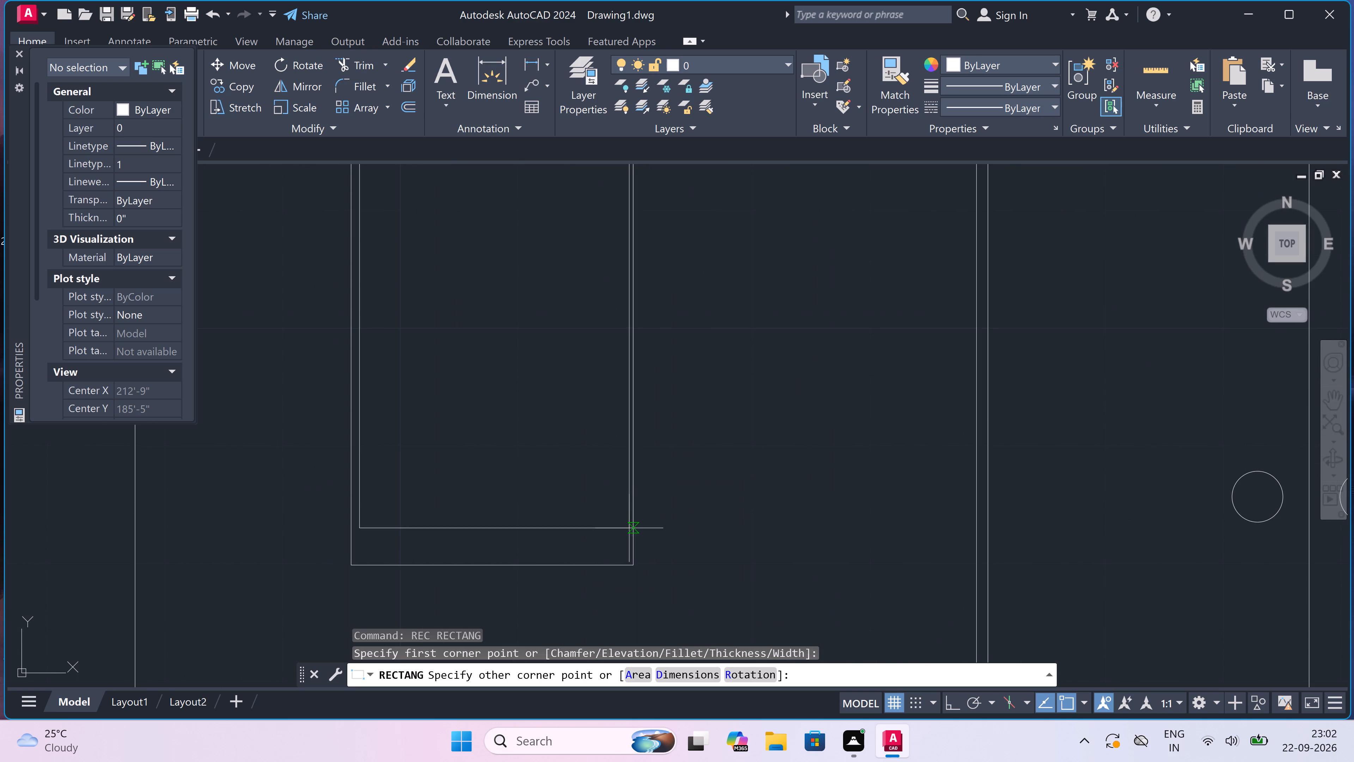
{"action": "scroll", "coordinate": [601, 552], "scroll_direction": "up", "scroll_amount": 1}
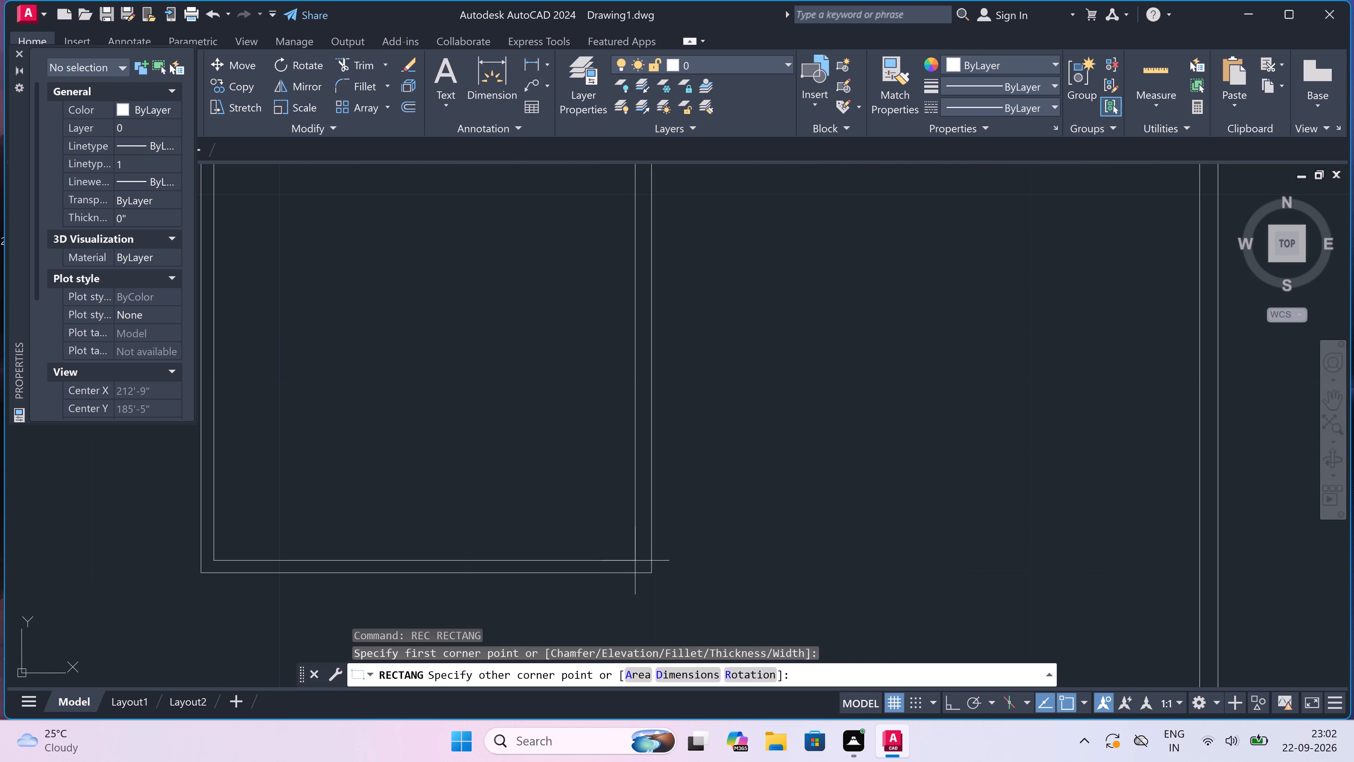
{"action": "left_click", "coordinate": [635, 561]}
{"action": "scroll", "coordinate": [550, 507], "scroll_direction": "down", "scroll_amount": 2}
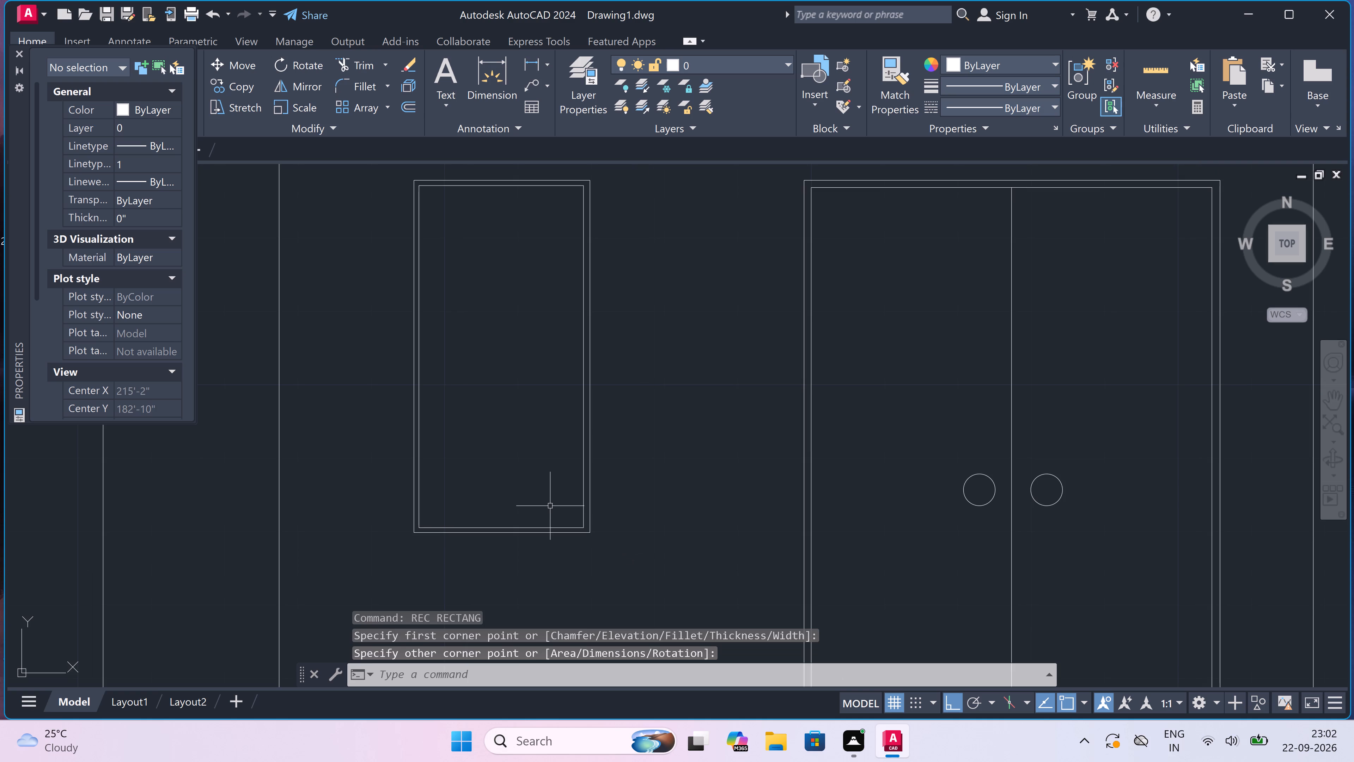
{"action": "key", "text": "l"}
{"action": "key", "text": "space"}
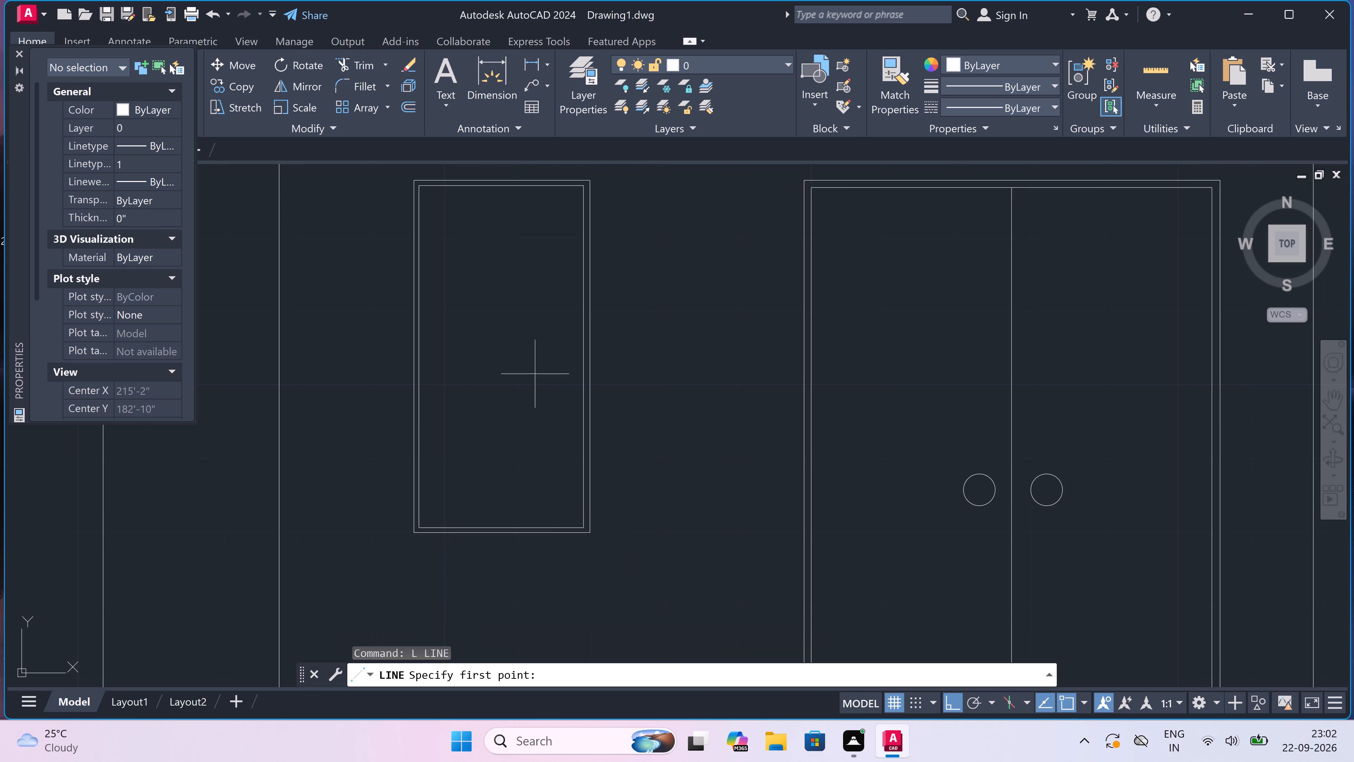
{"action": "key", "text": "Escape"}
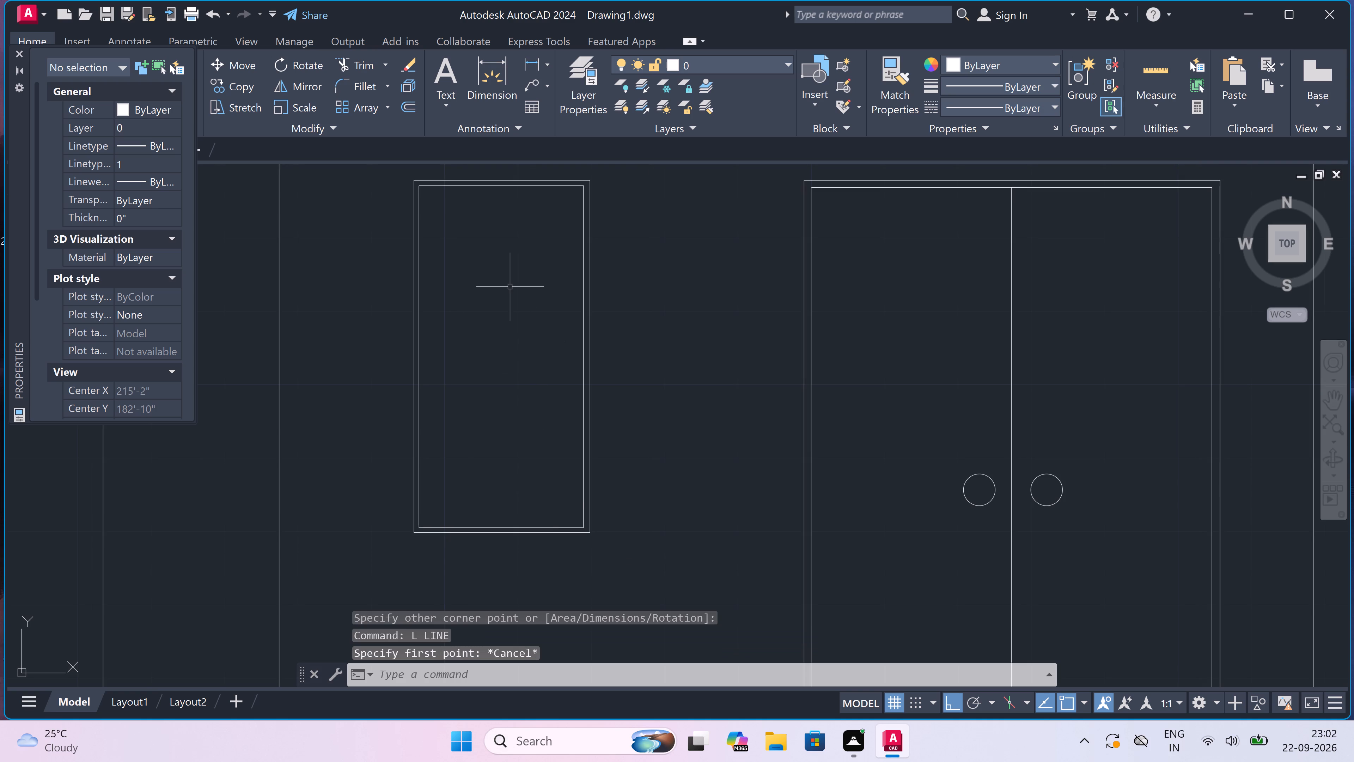
Draw a smaller pane rectangle inside the ground-storey window frame in the elevation, inset well clear of the frame on all sides.
{"action": "type", "text": "REC"}
{"action": "key", "text": "space"}
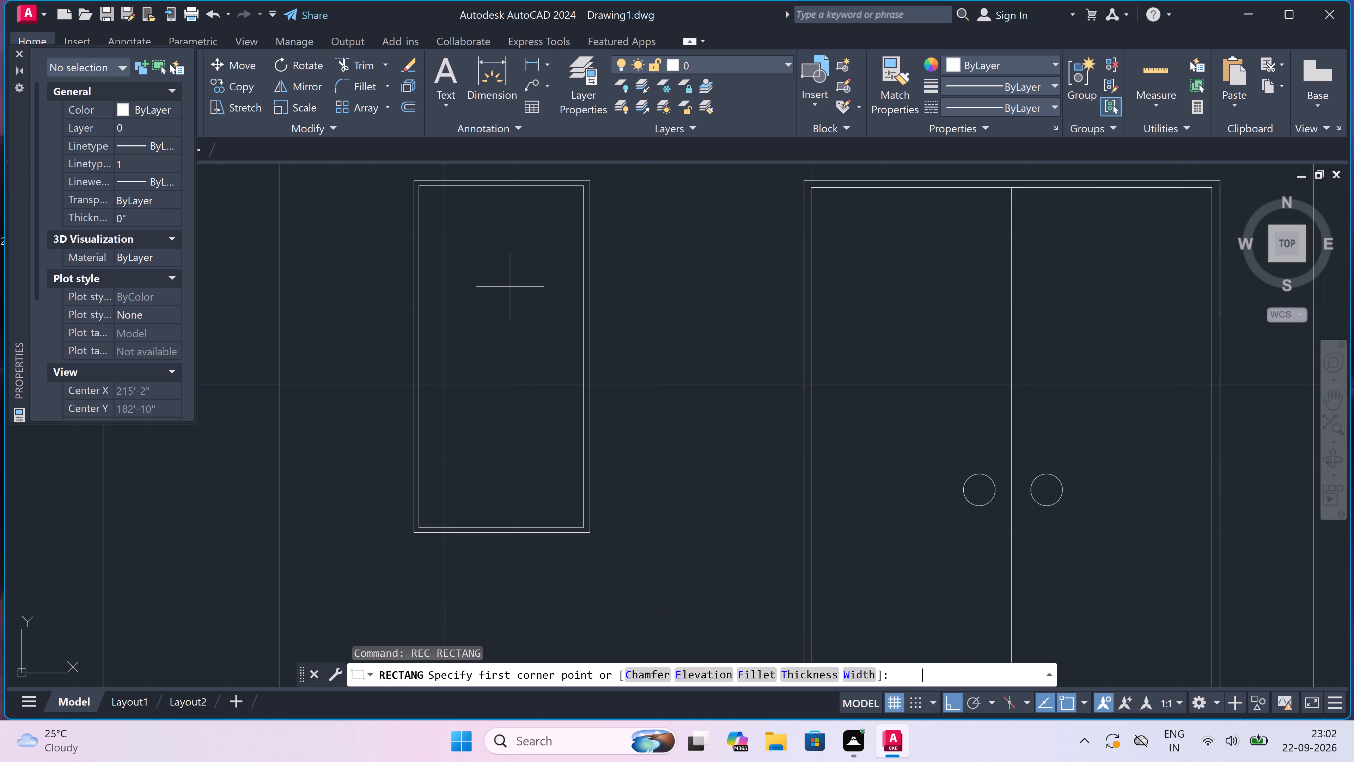
{"action": "left_click", "coordinate": [451, 228]}
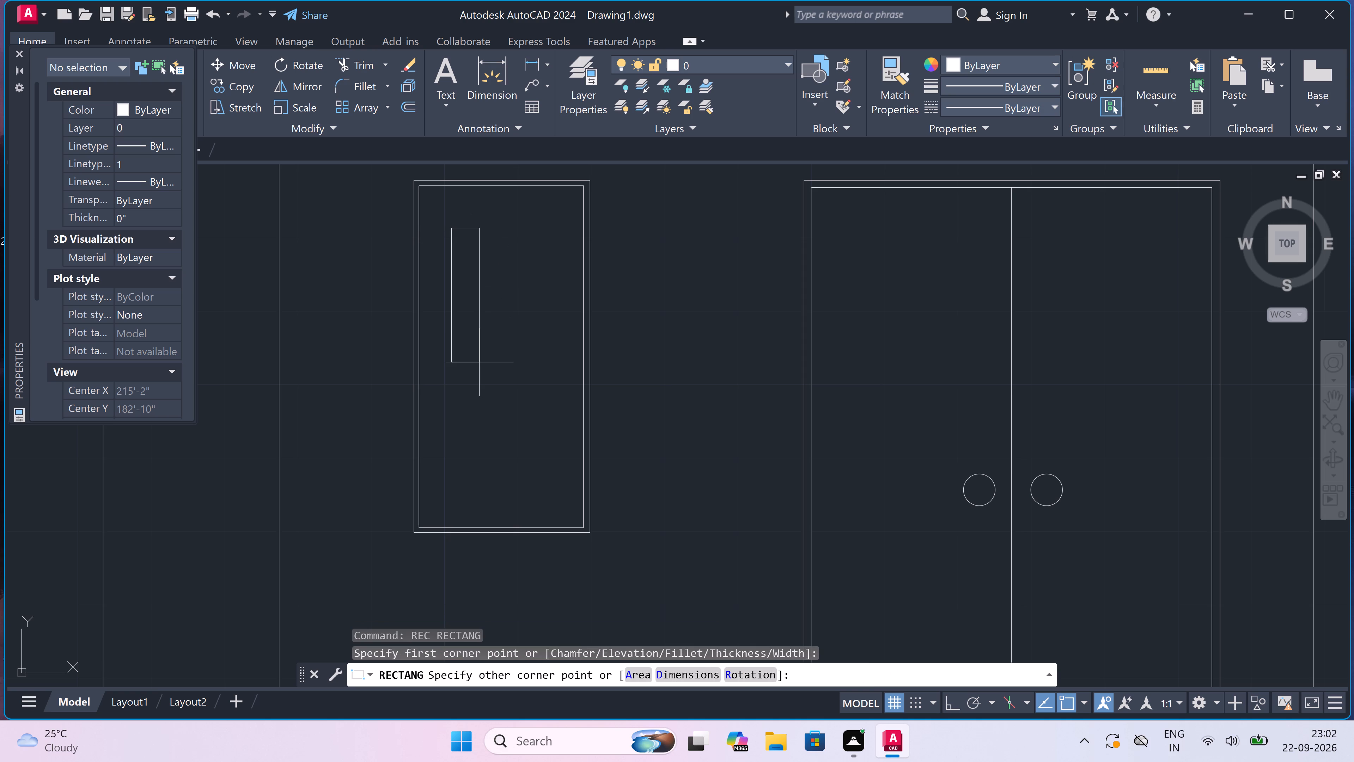
{"action": "left_click", "coordinate": [549, 484]}
Copy the detailed ground-storey window and double door straight up, matching the door's top-left corner to that of the upper-storey door outline.
{"action": "scroll", "coordinate": [511, 411], "scroll_direction": "down", "scroll_amount": 3}
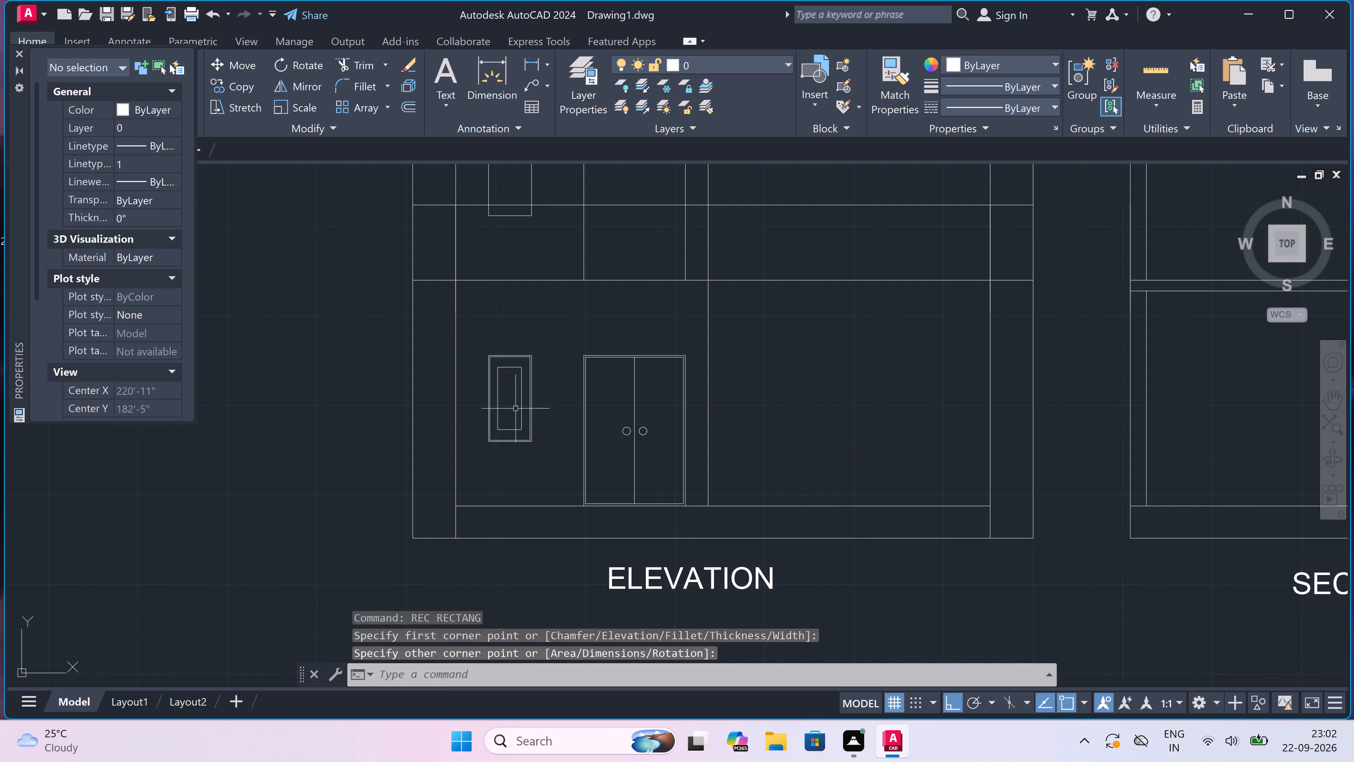
{"action": "scroll", "coordinate": [516, 409], "scroll_direction": "down", "scroll_amount": 1}
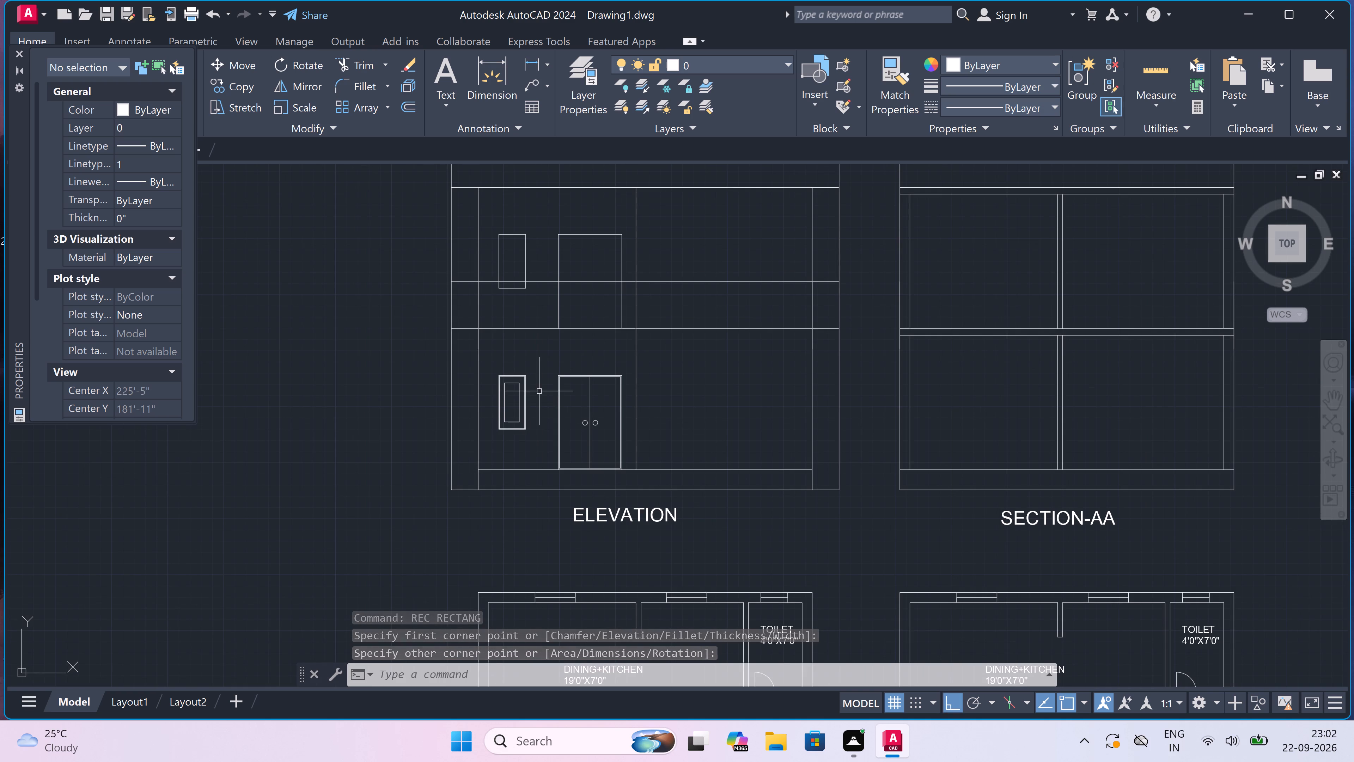
{"action": "scroll", "coordinate": [593, 387], "scroll_direction": "up", "scroll_amount": 2}
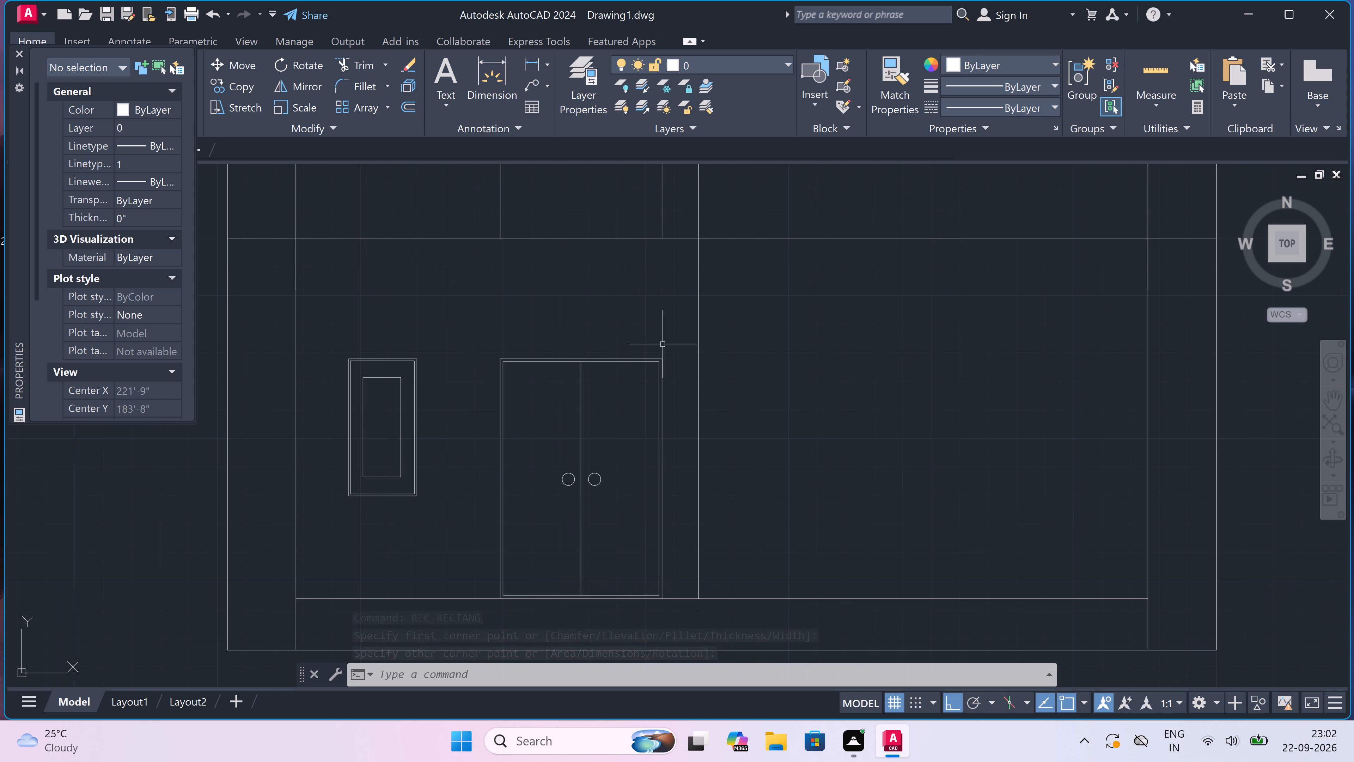
{"action": "left_click_drag", "start_coordinate": [677, 349], "coordinate": [669, 357]}
{"action": "scroll", "coordinate": [534, 467], "scroll_direction": "down", "scroll_amount": 3}
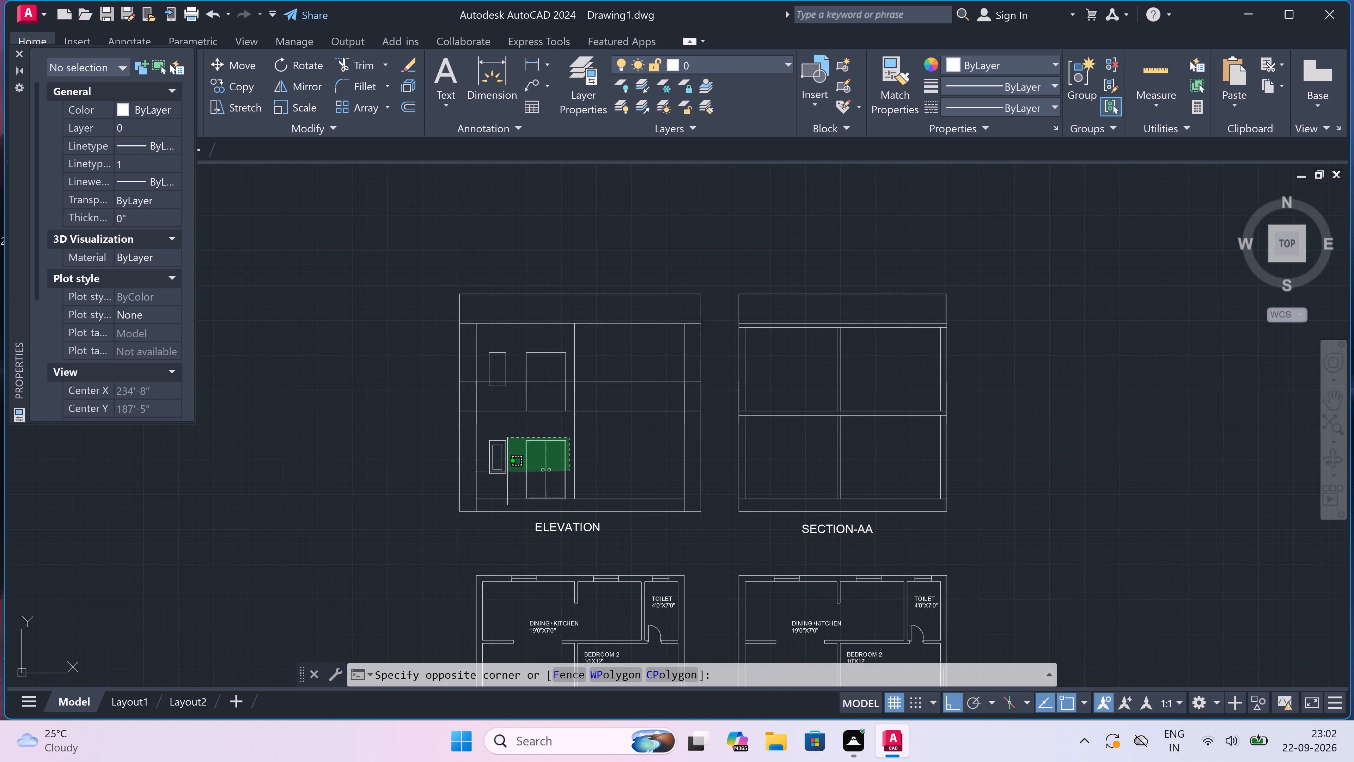
{"action": "scroll", "coordinate": [499, 474], "scroll_direction": "up", "scroll_amount": 2}
{"action": "scroll", "coordinate": [469, 500], "scroll_direction": "up", "scroll_amount": 2}
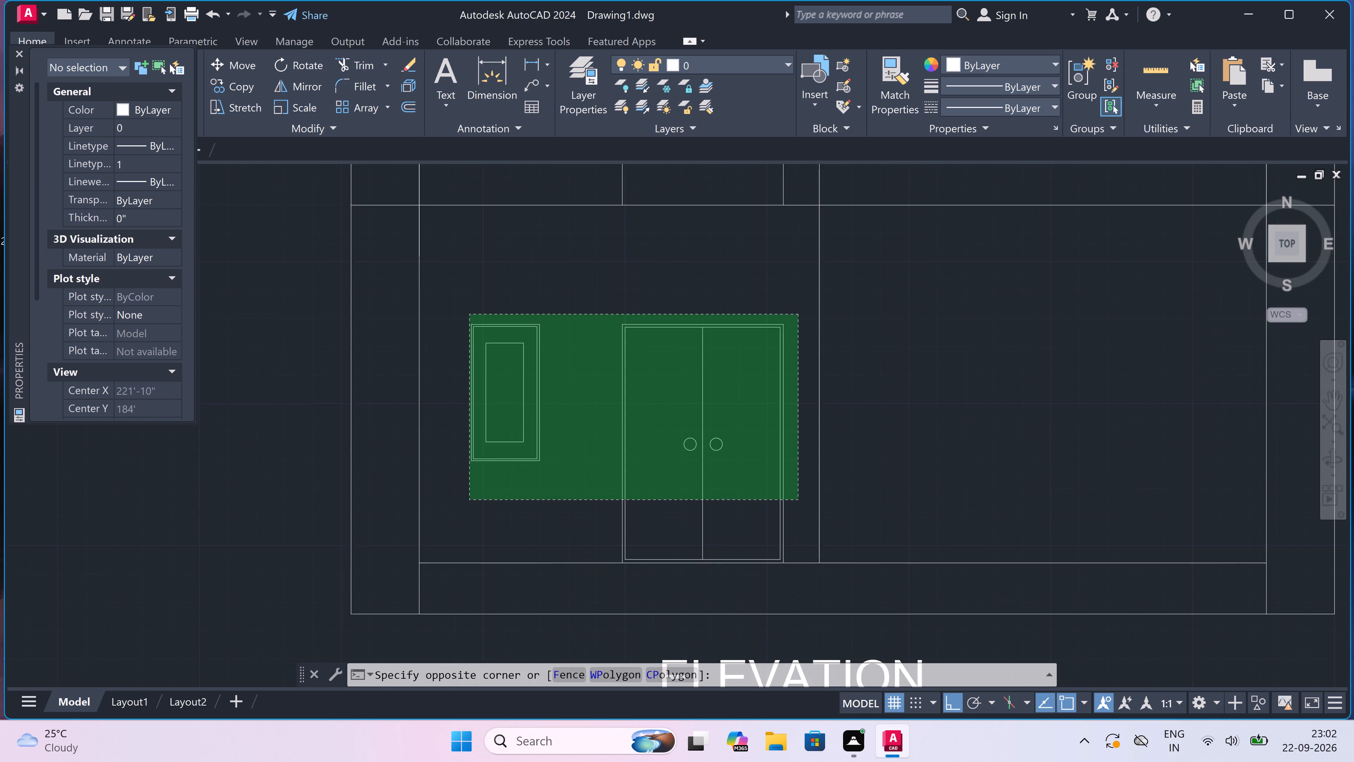
{"action": "left_click", "coordinate": [465, 525]}
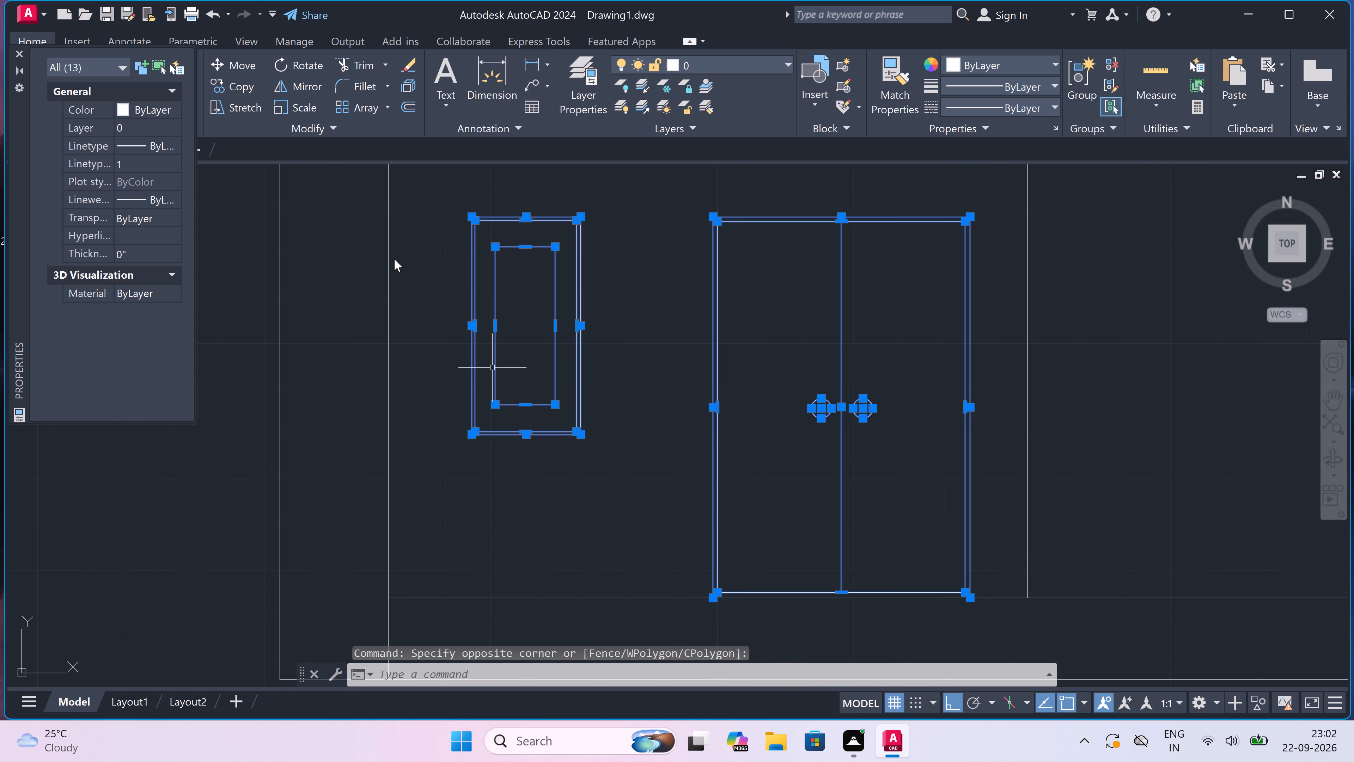
{"action": "left_click", "coordinate": [232, 79]}
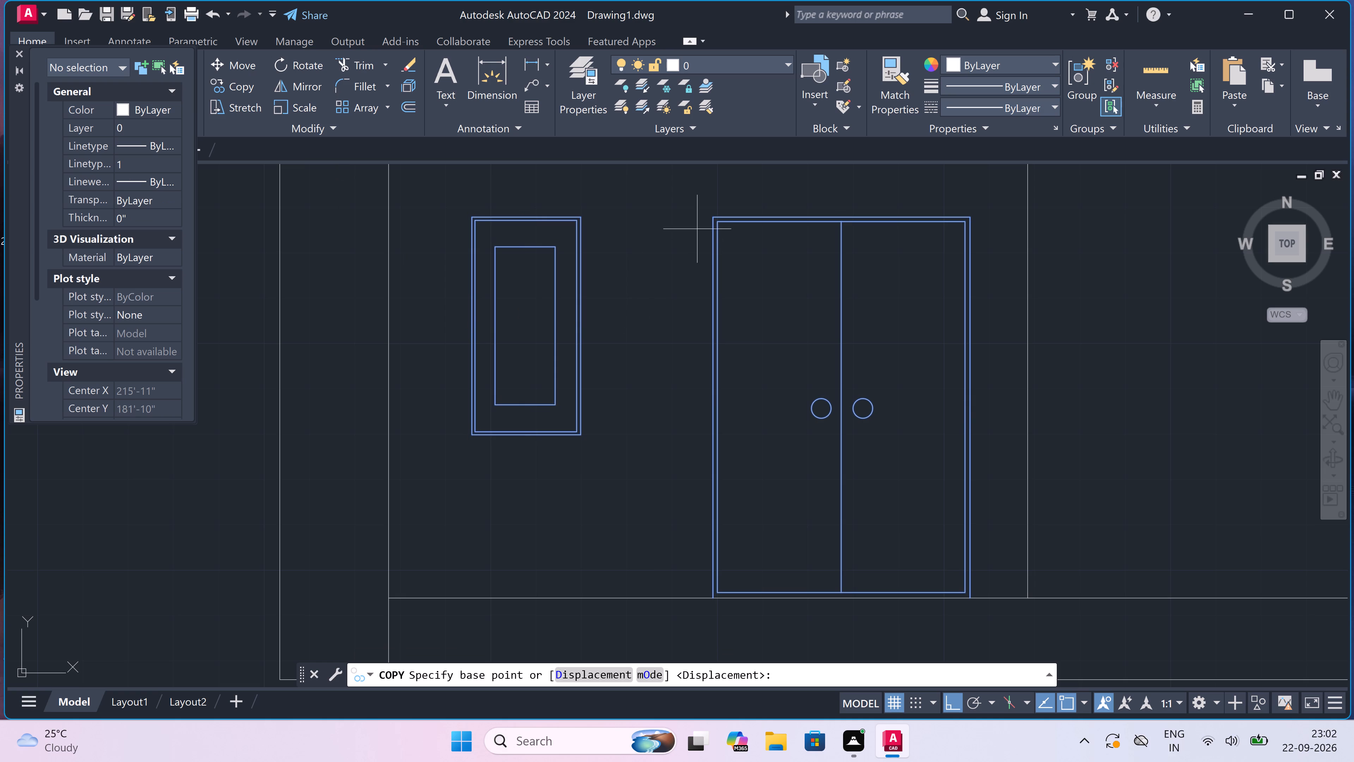
{"action": "left_click", "coordinate": [716, 213]}
{"action": "scroll", "coordinate": [714, 186], "scroll_direction": "down", "scroll_amount": 4}
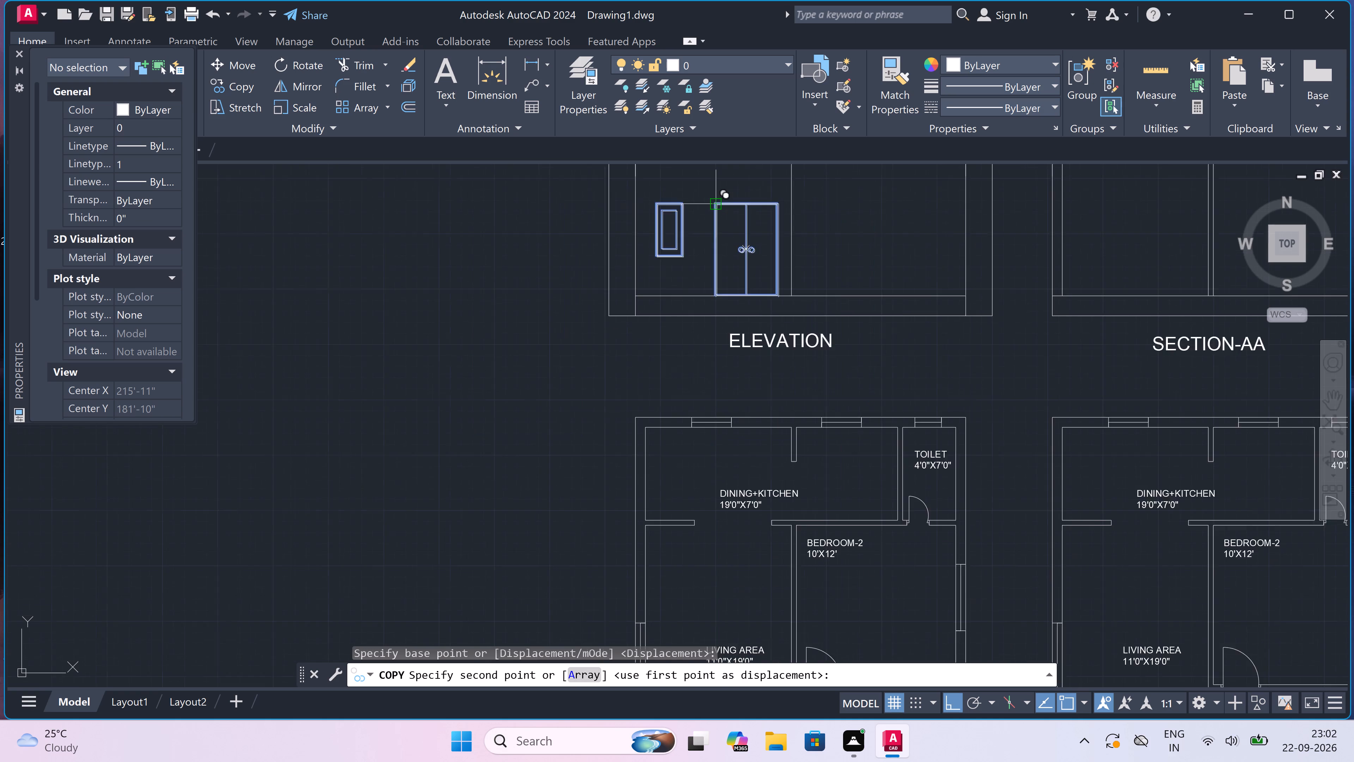
{"action": "scroll", "coordinate": [716, 206], "scroll_direction": "down", "scroll_amount": 4}
{"action": "scroll", "coordinate": [715, 193], "scroll_direction": "up", "scroll_amount": 3}
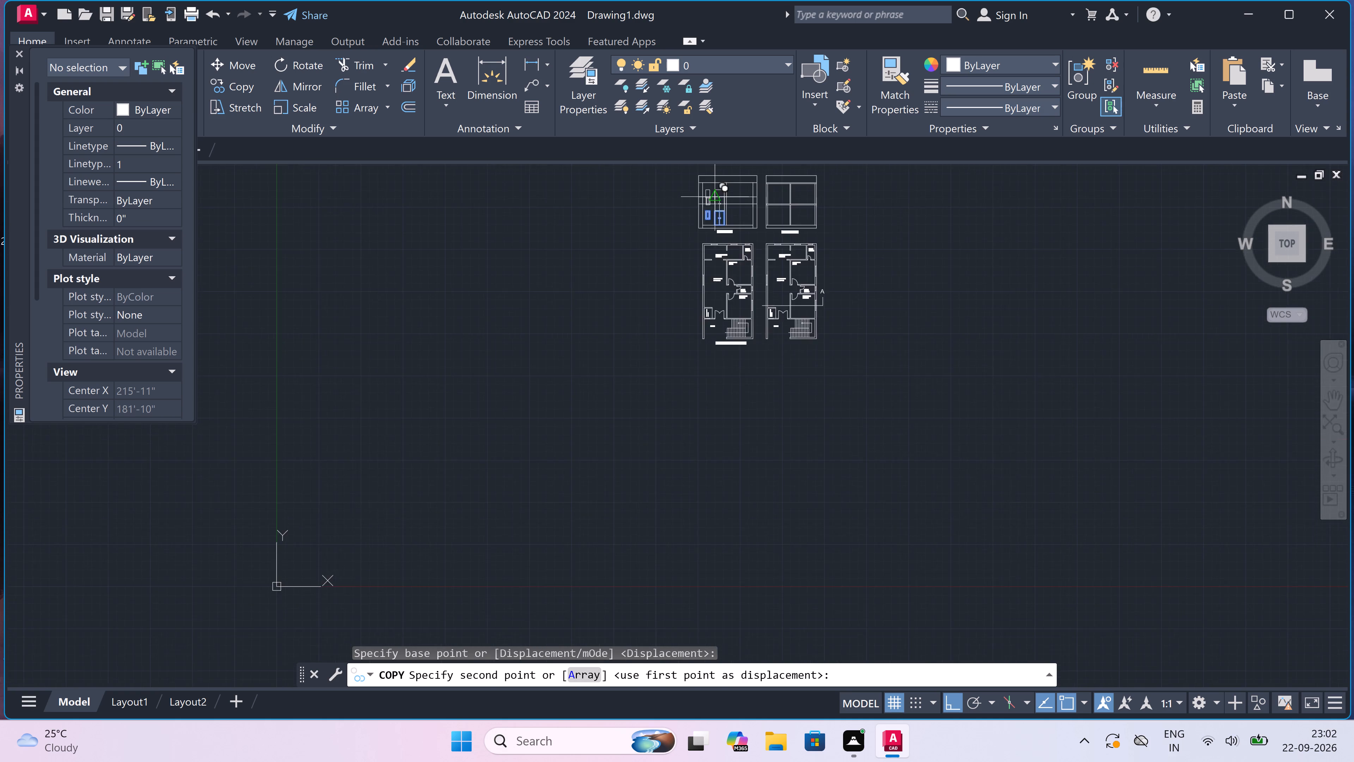
{"action": "scroll", "coordinate": [716, 176], "scroll_direction": "up", "scroll_amount": 3}
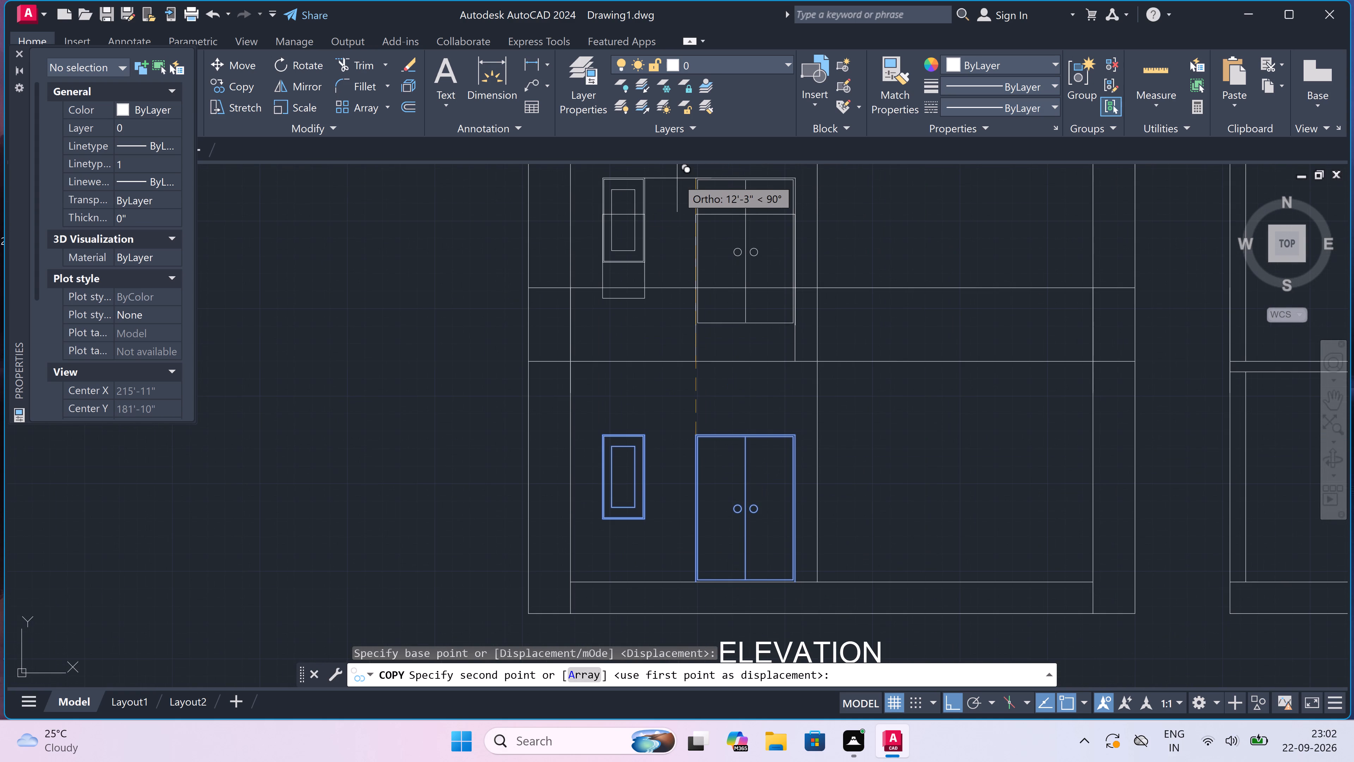
{"action": "scroll", "coordinate": [677, 178], "scroll_direction": "up", "scroll_amount": 2}
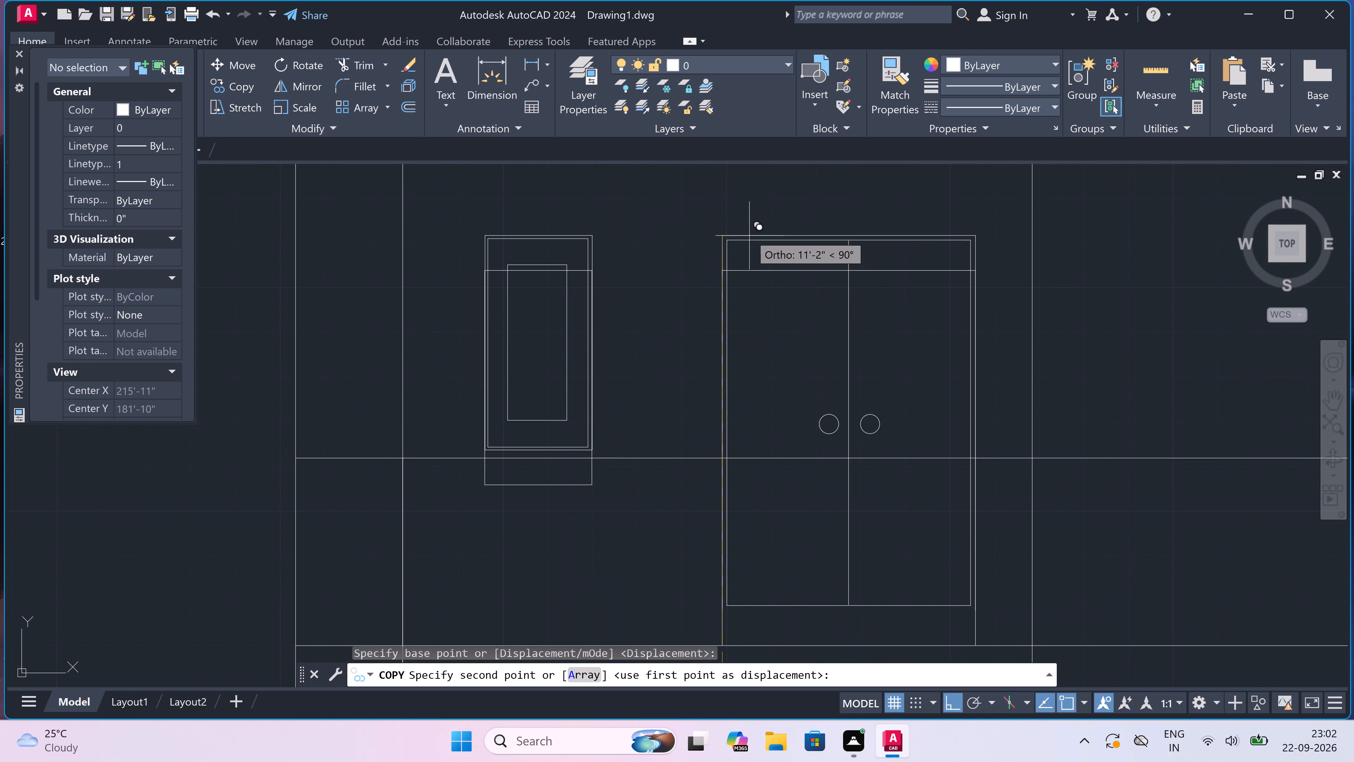
{"action": "scroll", "coordinate": [718, 265], "scroll_direction": "up", "scroll_amount": 1}
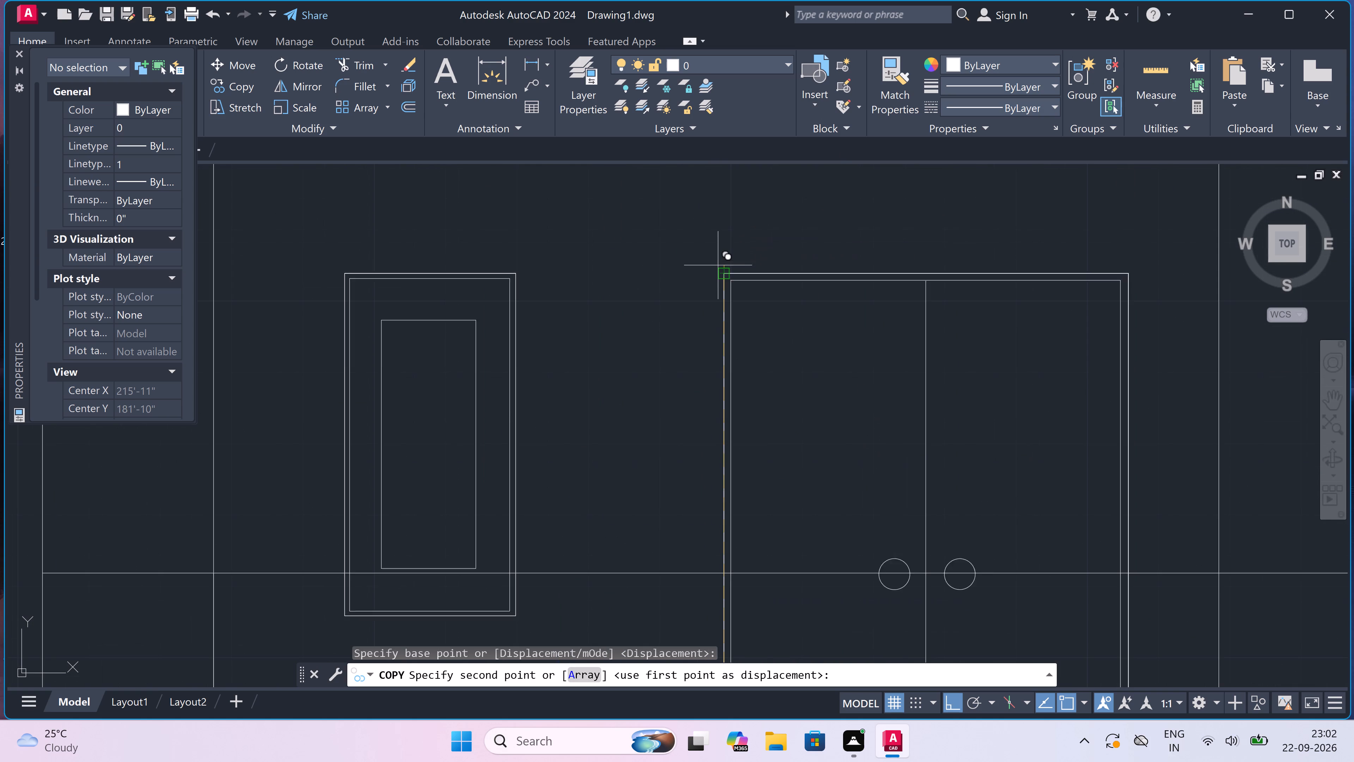
{"action": "scroll", "coordinate": [721, 267], "scroll_direction": "up", "scroll_amount": 2}
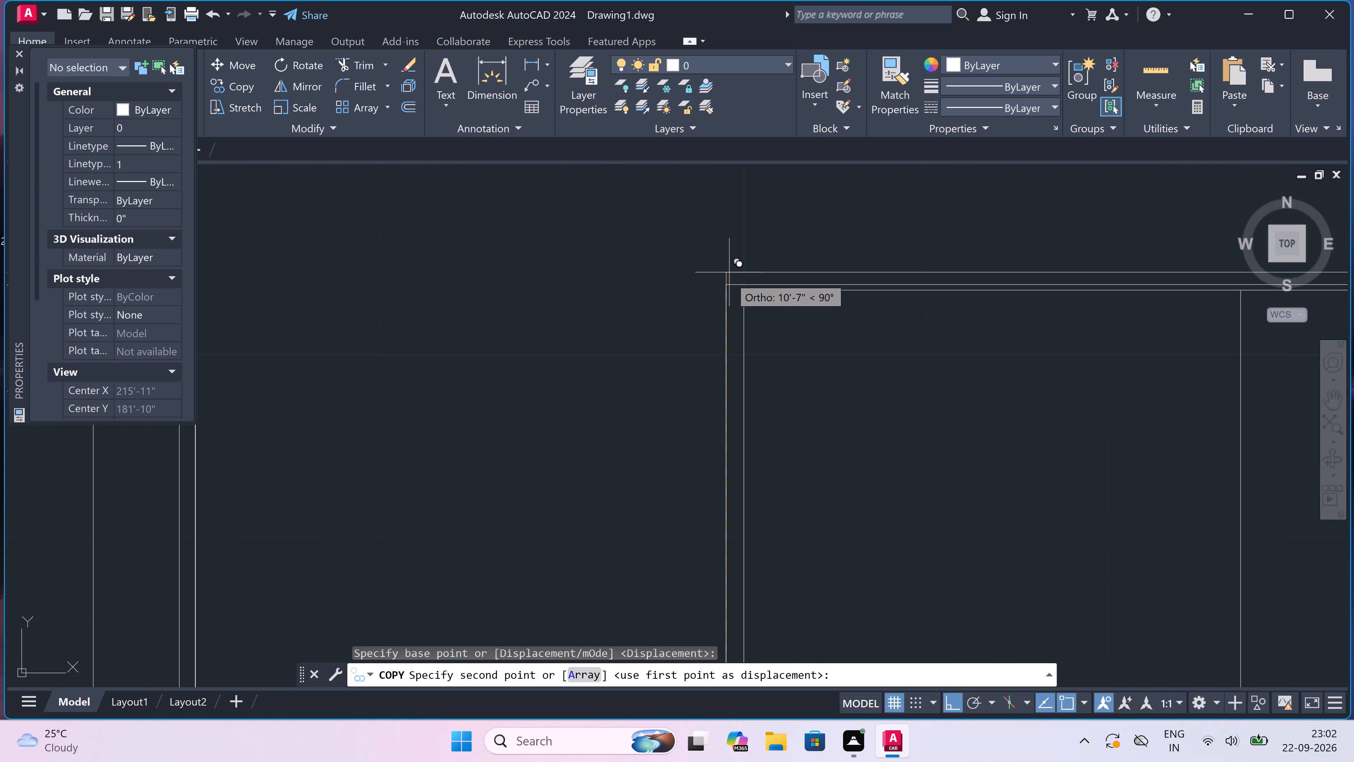
{"action": "left_click", "coordinate": [725, 282]}
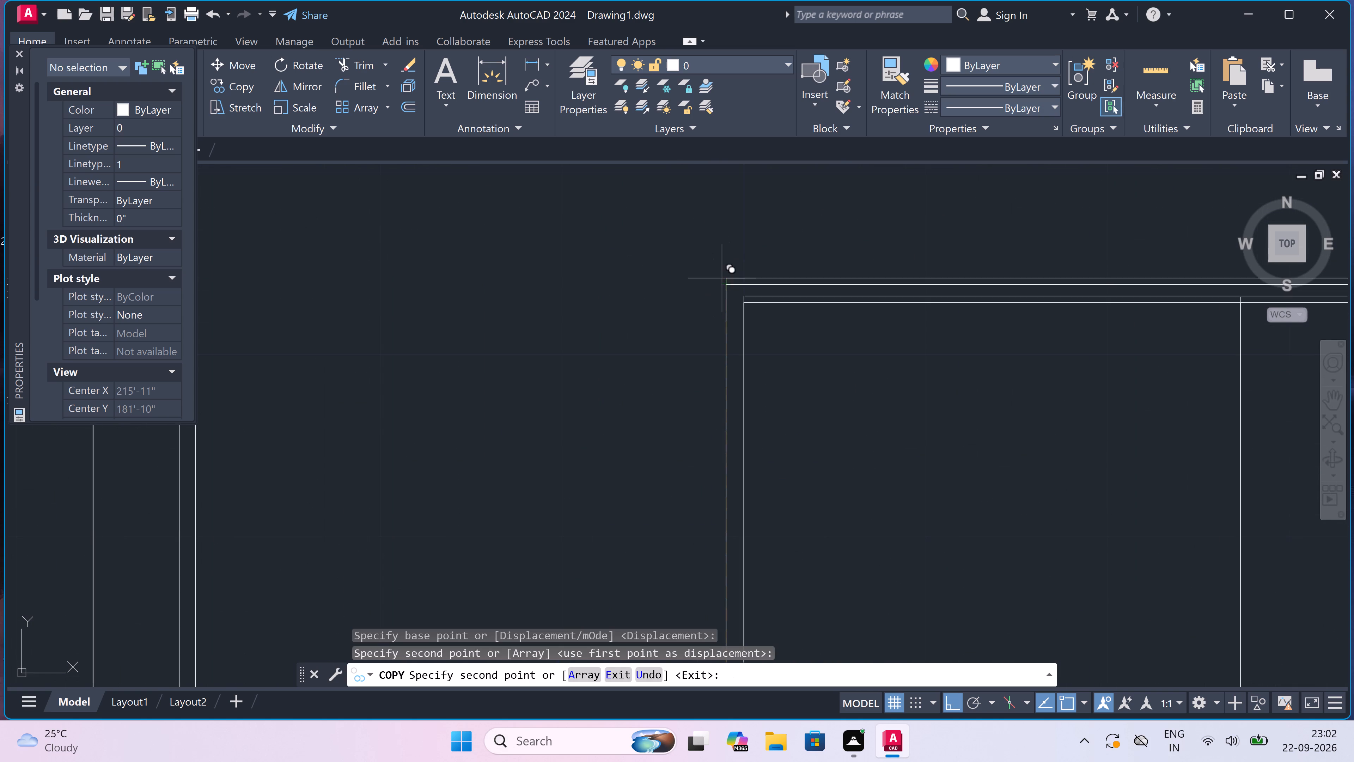
{"action": "key", "text": "Escape"}
Trim the left wall line and upper-storey window frame between the balcony's two horizontal lines, removing the window's bottom edges too.
{"action": "scroll", "coordinate": [669, 260], "scroll_direction": "down", "scroll_amount": 4}
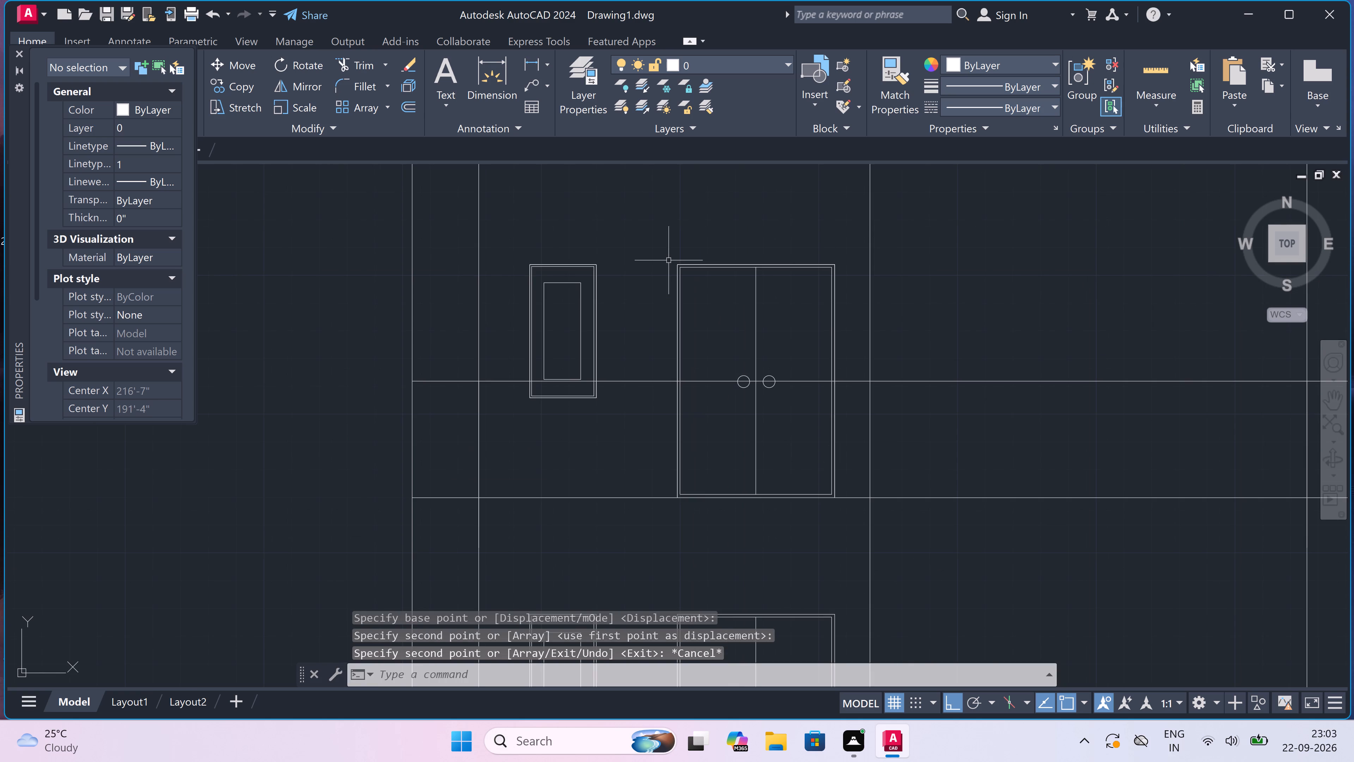
{"action": "key", "text": "t"}
{"action": "key", "text": "r"}
{"action": "key", "text": "space"}
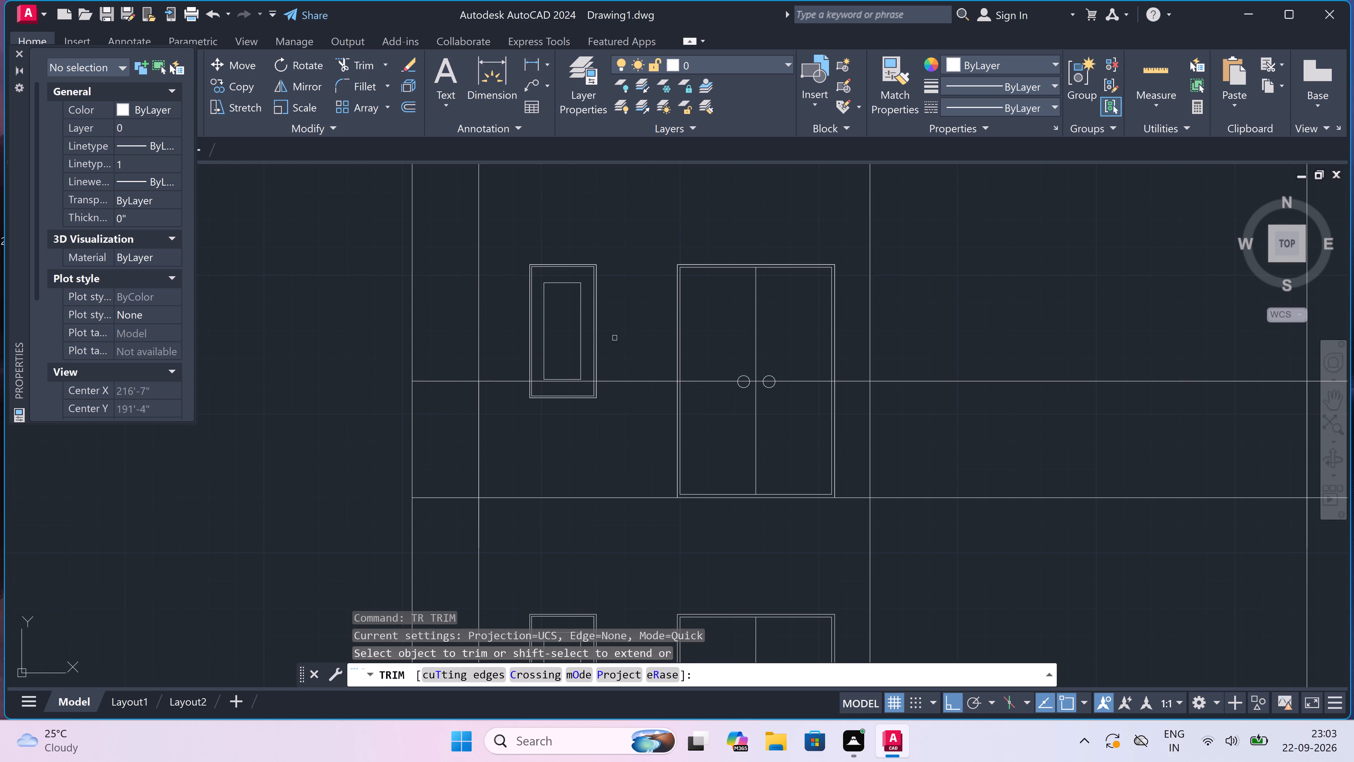
{"action": "scroll", "coordinate": [532, 387], "scroll_direction": "up", "scroll_amount": 1}
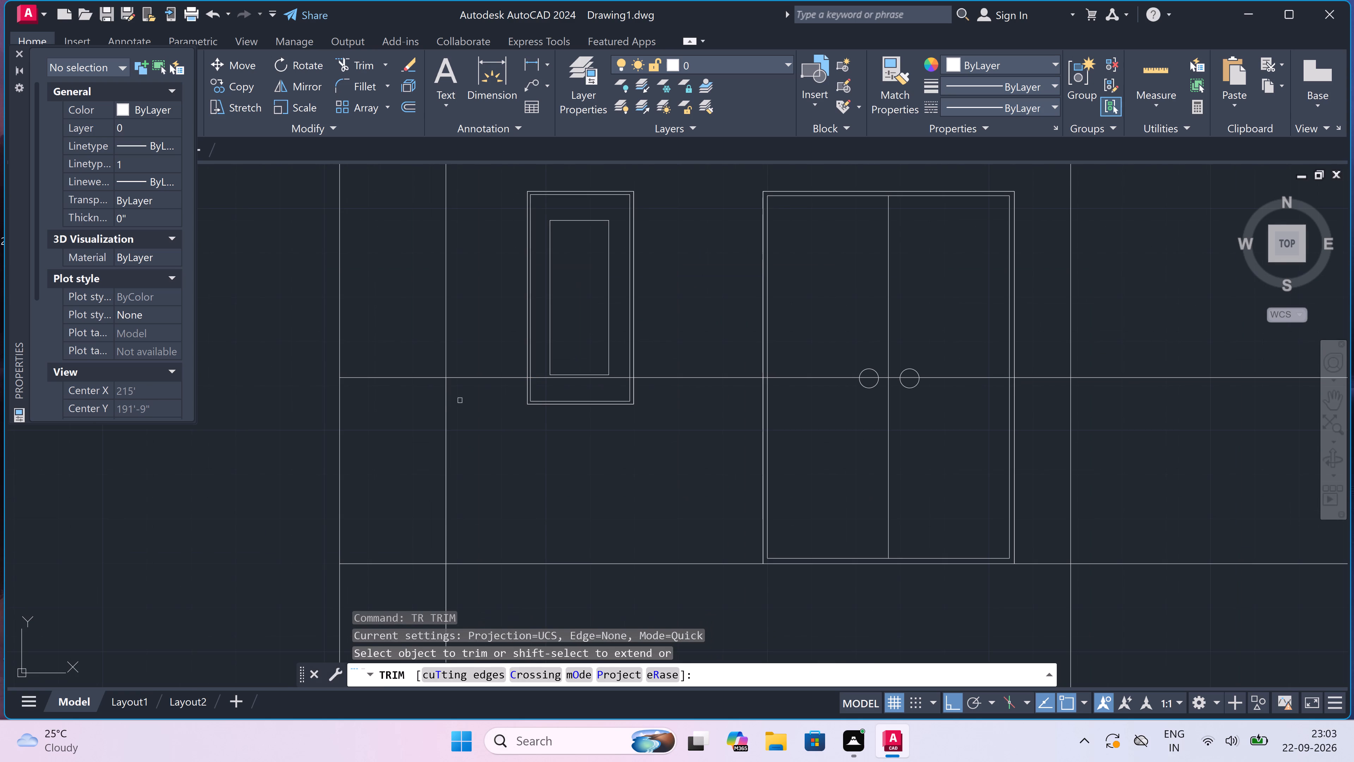
{"action": "left_click_drag", "start_coordinate": [418, 393], "coordinate": [421, 393]}
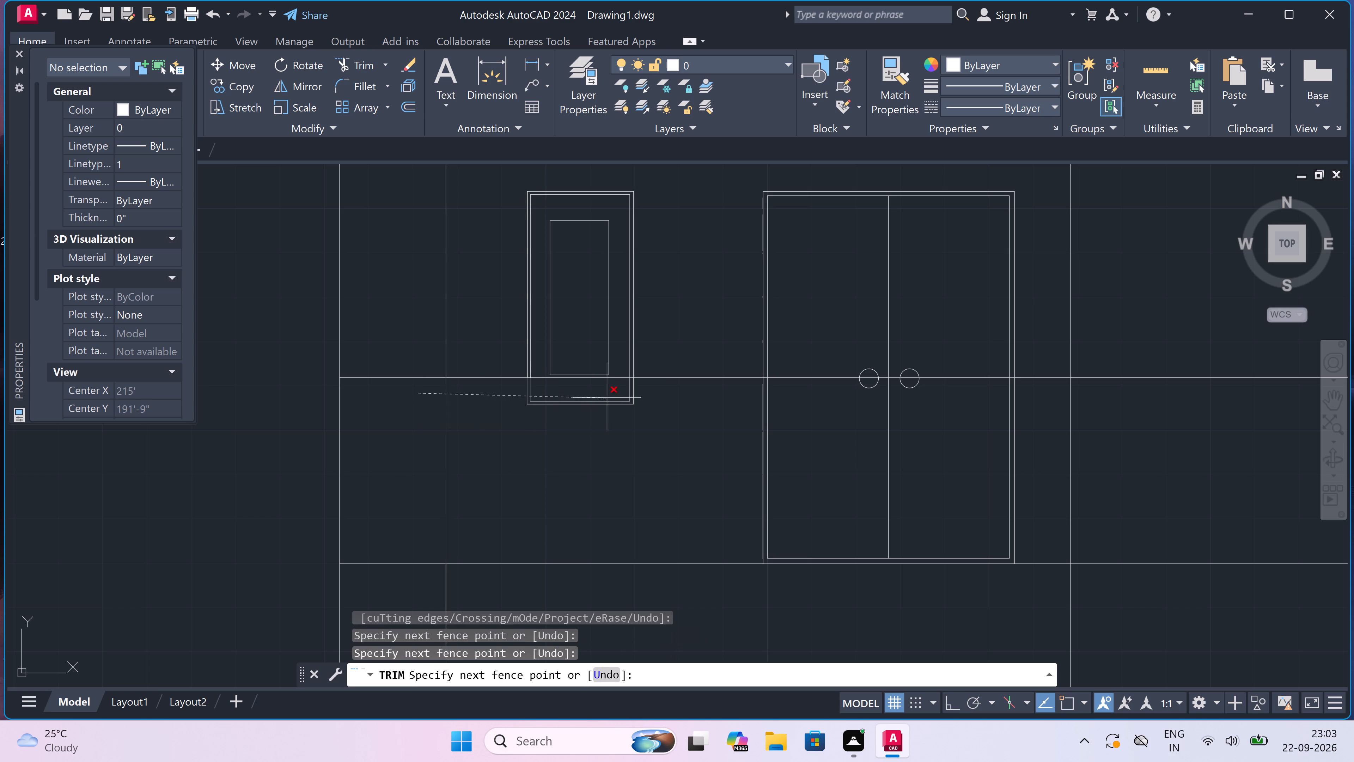
{"action": "left_click", "coordinate": [653, 393]}
{"action": "left_click_drag", "start_coordinate": [605, 392], "coordinate": [604, 398]}
{"action": "left_click", "coordinate": [596, 412]}
Trim the upper-storey door's lower part and the adjacent wall line between the balcony's two horizontal lines, removing the leftover bottom edge.
{"action": "scroll", "coordinate": [595, 412], "scroll_direction": "down", "scroll_amount": 2}
{"action": "scroll", "coordinate": [638, 410], "scroll_direction": "up", "scroll_amount": 2}
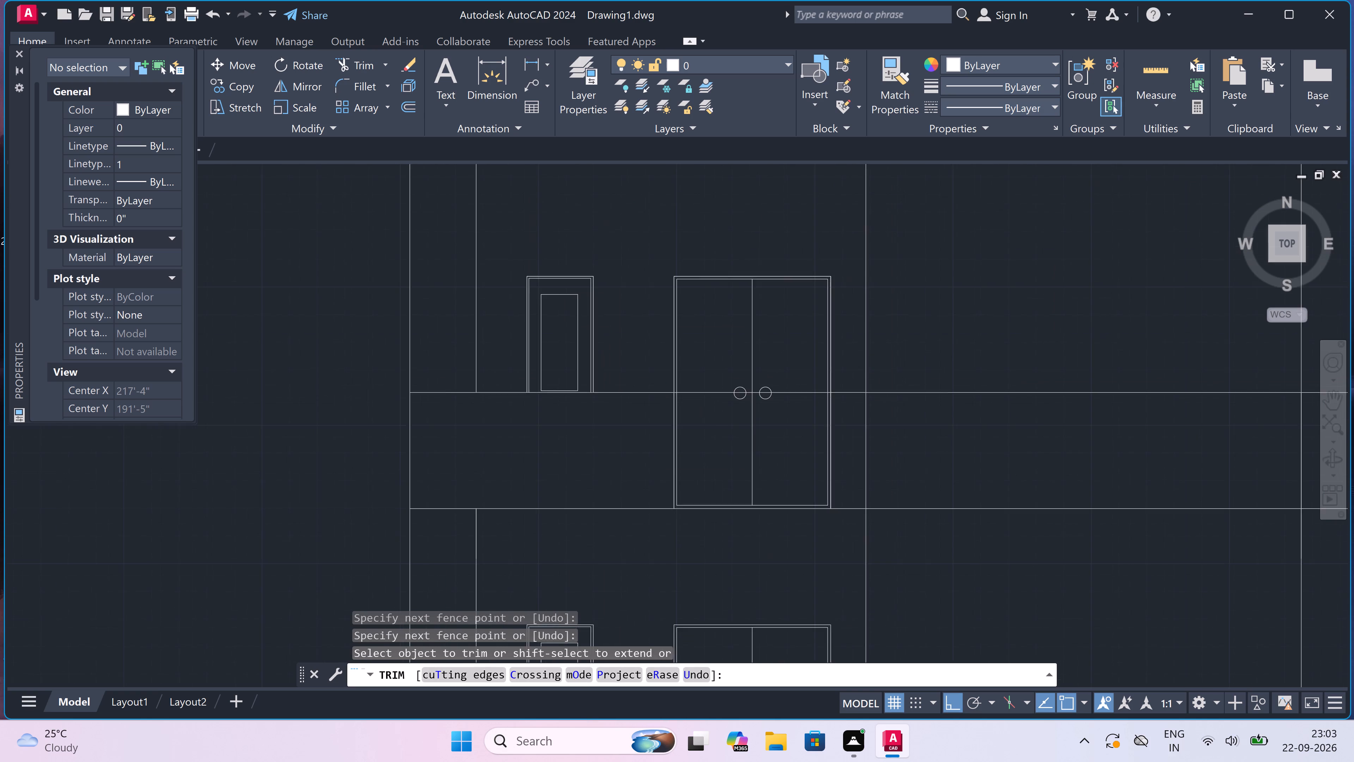
{"action": "left_click_drag", "start_coordinate": [637, 407], "coordinate": [653, 407]}
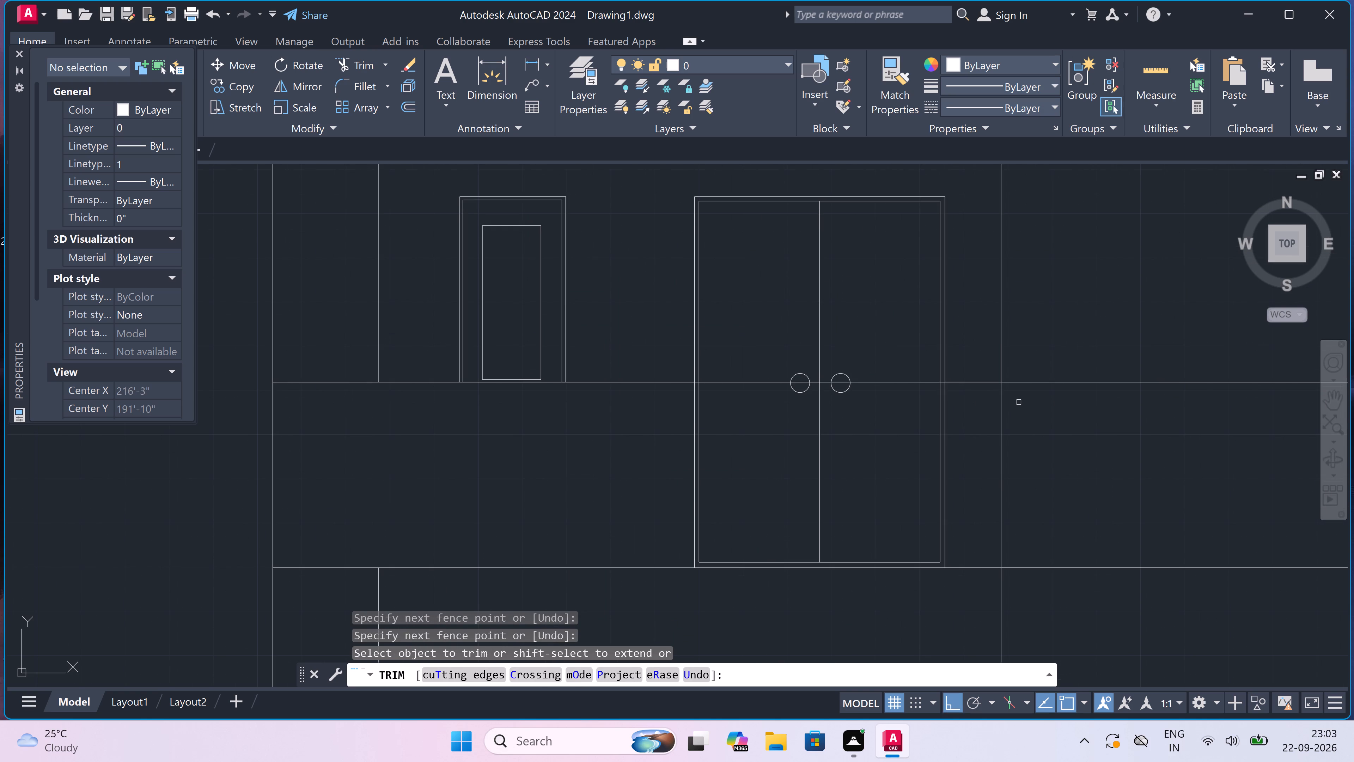
{"action": "left_click_drag", "start_coordinate": [1019, 402], "coordinate": [1012, 402]}
{"action": "left_click", "coordinate": [681, 413]}
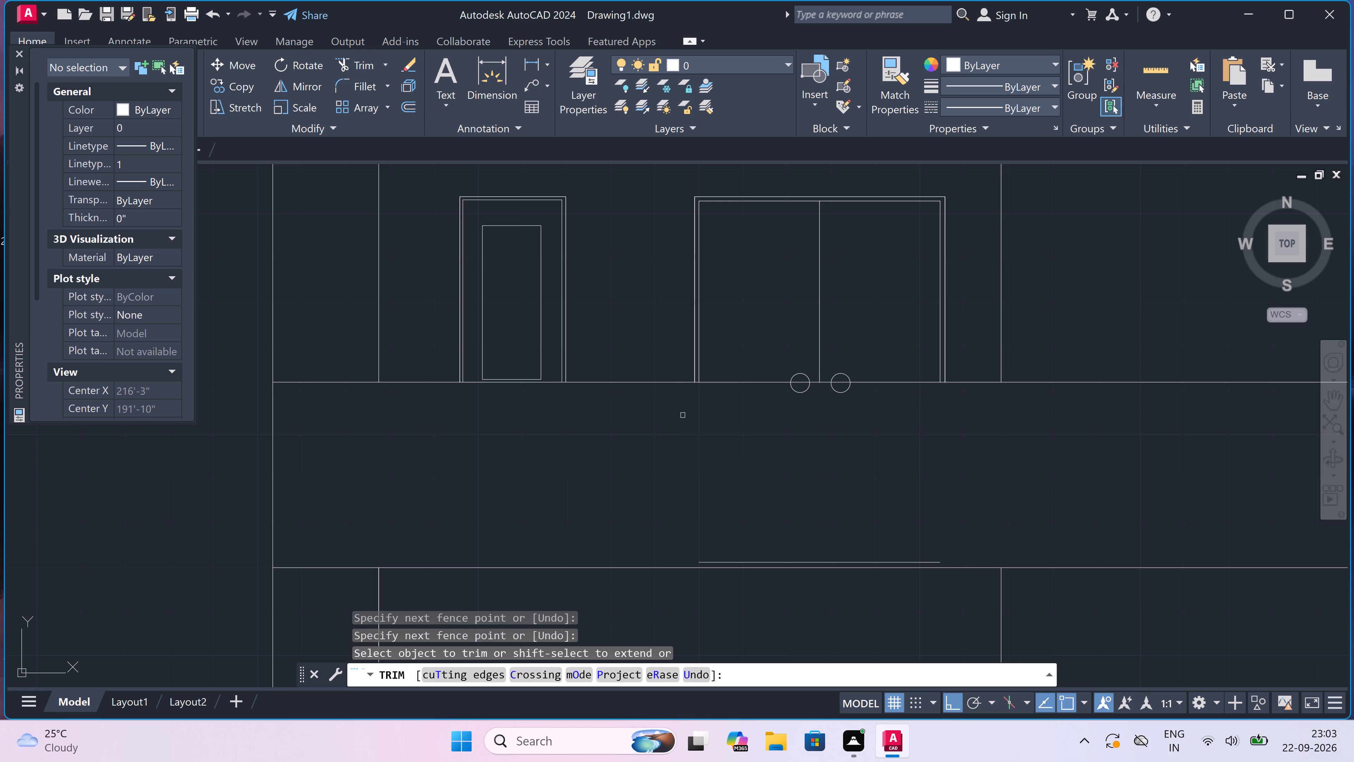
{"action": "left_click", "coordinate": [724, 560]}
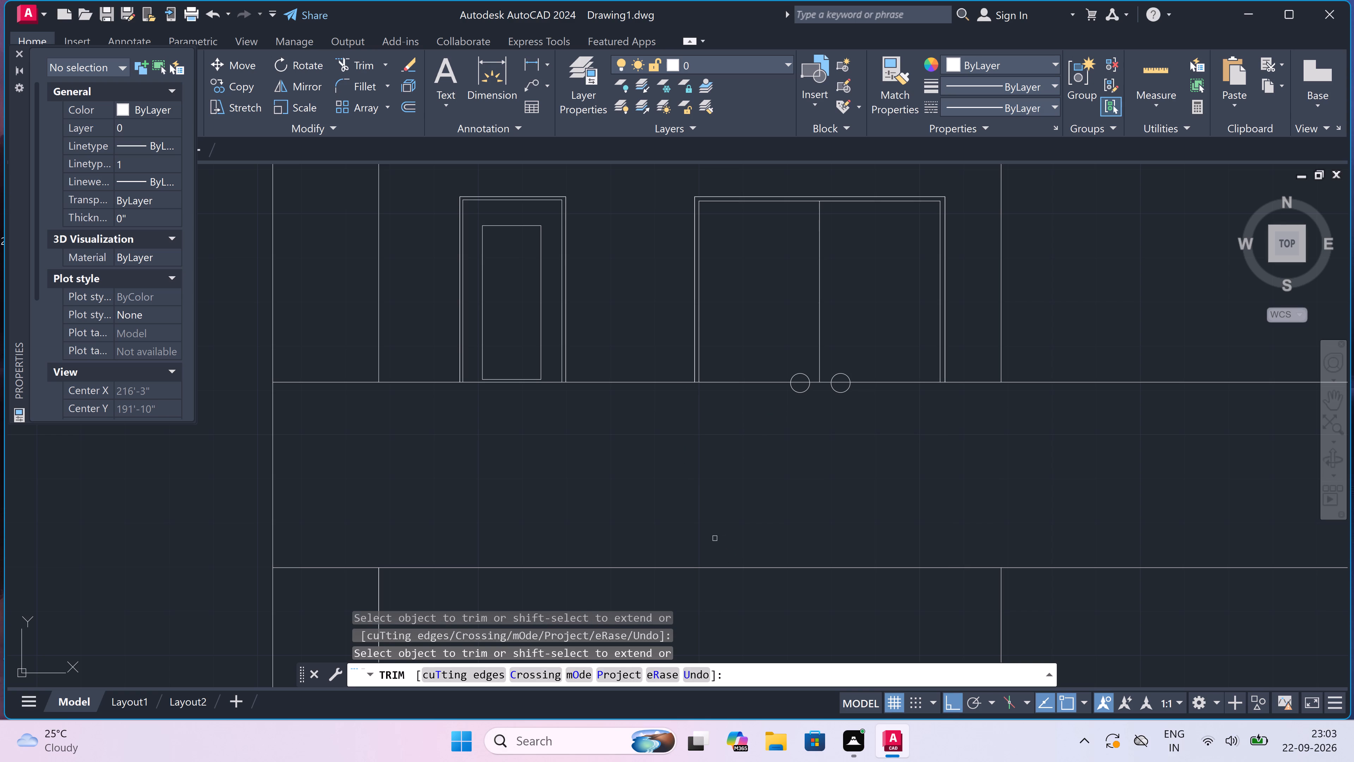
Trim the lower portions of both upper-storey door knob circles below the balcony's upper horizontal line.
{"action": "scroll", "coordinate": [712, 533], "scroll_direction": "down", "scroll_amount": 1}
{"action": "scroll", "coordinate": [773, 435], "scroll_direction": "up", "scroll_amount": 3}
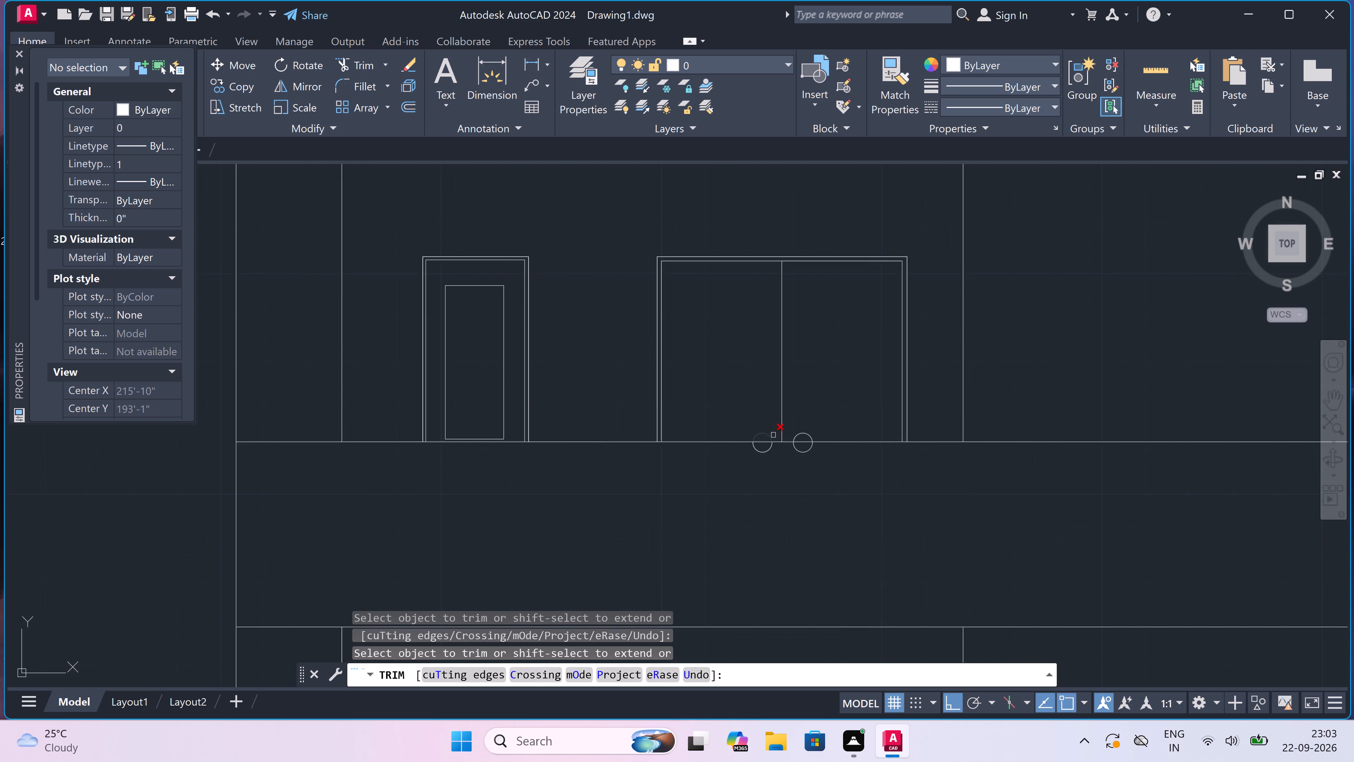
{"action": "scroll", "coordinate": [789, 459], "scroll_direction": "up", "scroll_amount": 3}
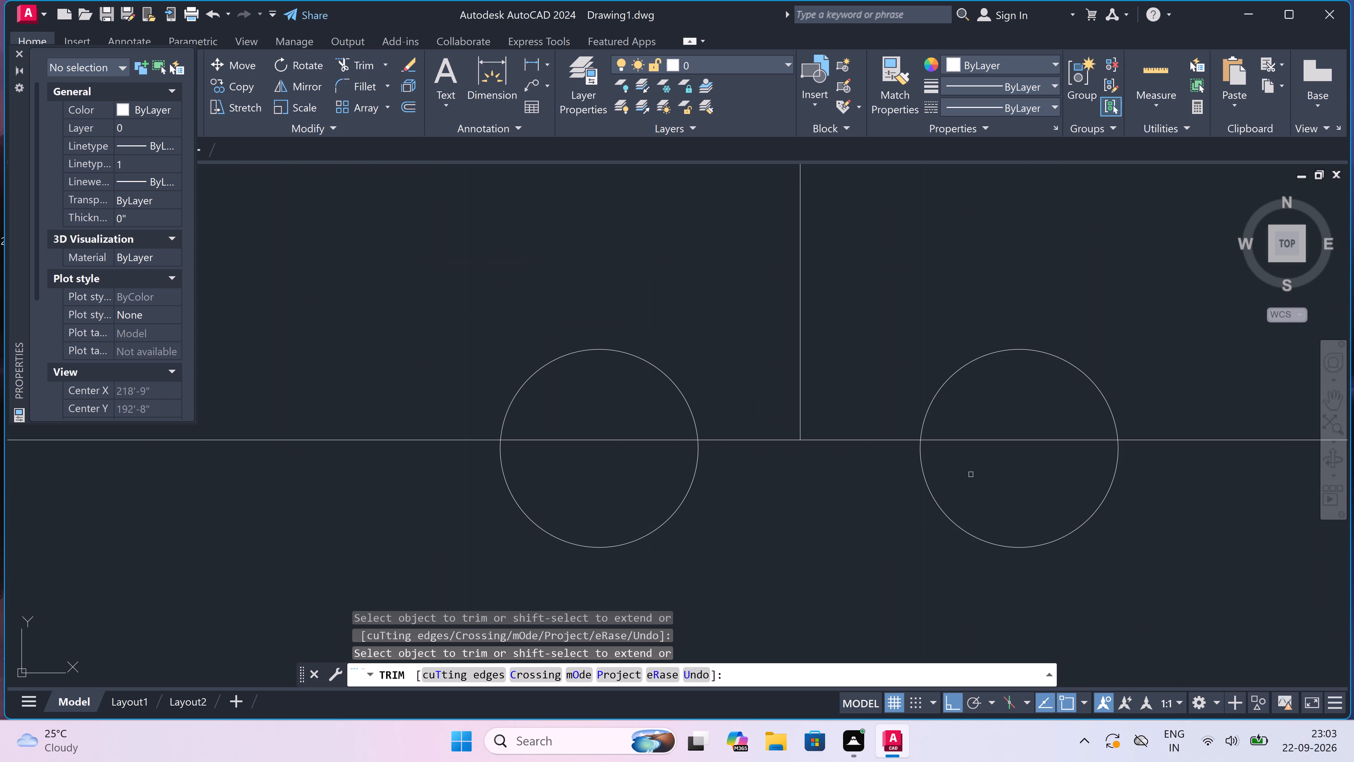
{"action": "left_click", "coordinate": [1155, 478]}
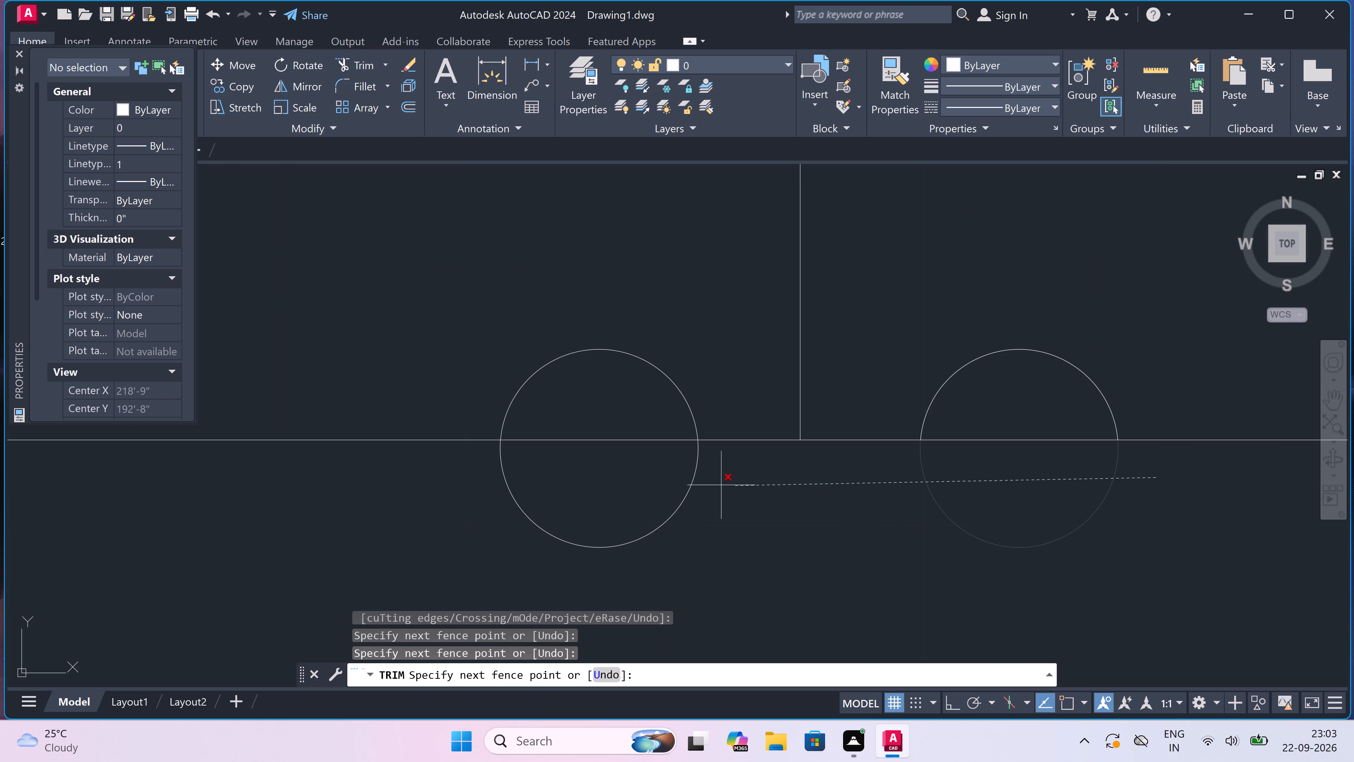
{"action": "left_click", "coordinate": [400, 470]}
Trim the right wall line of the elevation between the balcony's two horizontal lines.
{"action": "scroll", "coordinate": [657, 499], "scroll_direction": "down", "scroll_amount": 1}
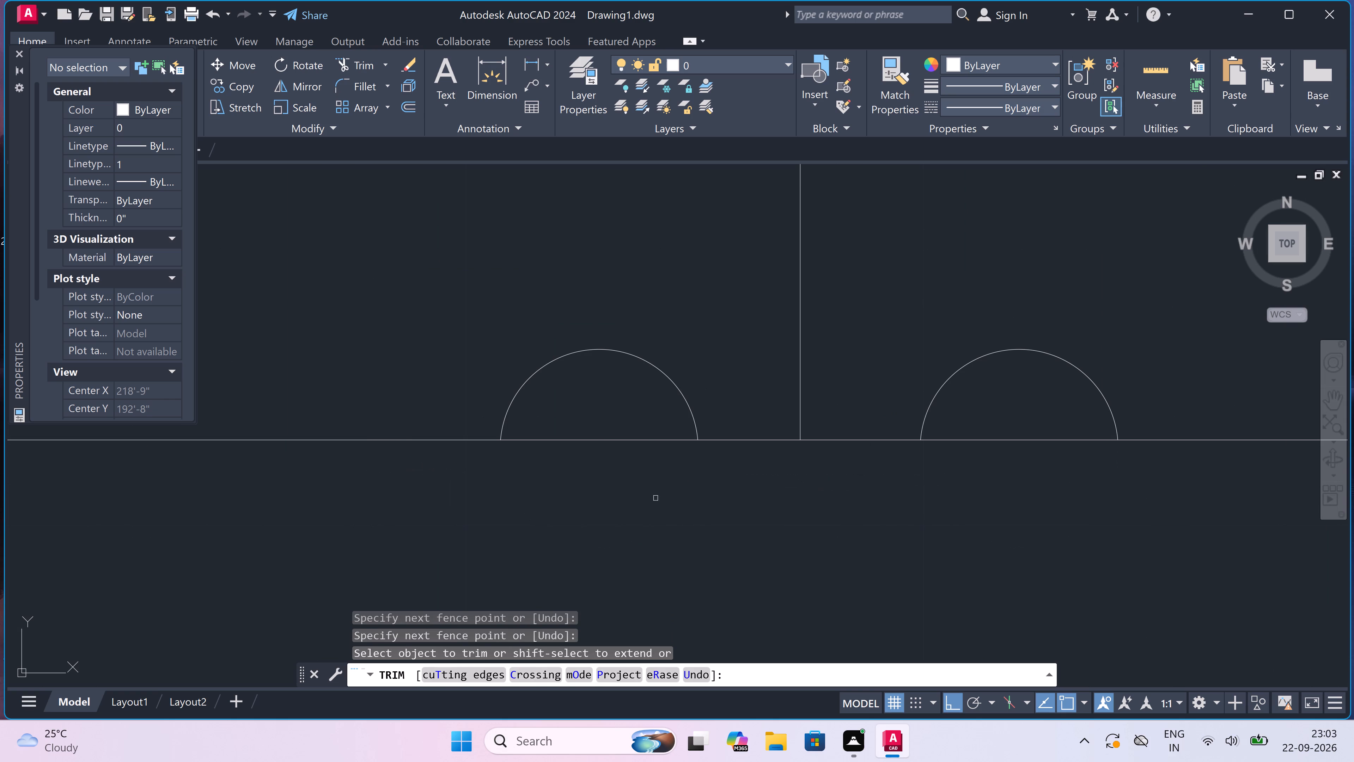
{"action": "scroll", "coordinate": [657, 499], "scroll_direction": "down", "scroll_amount": 7}
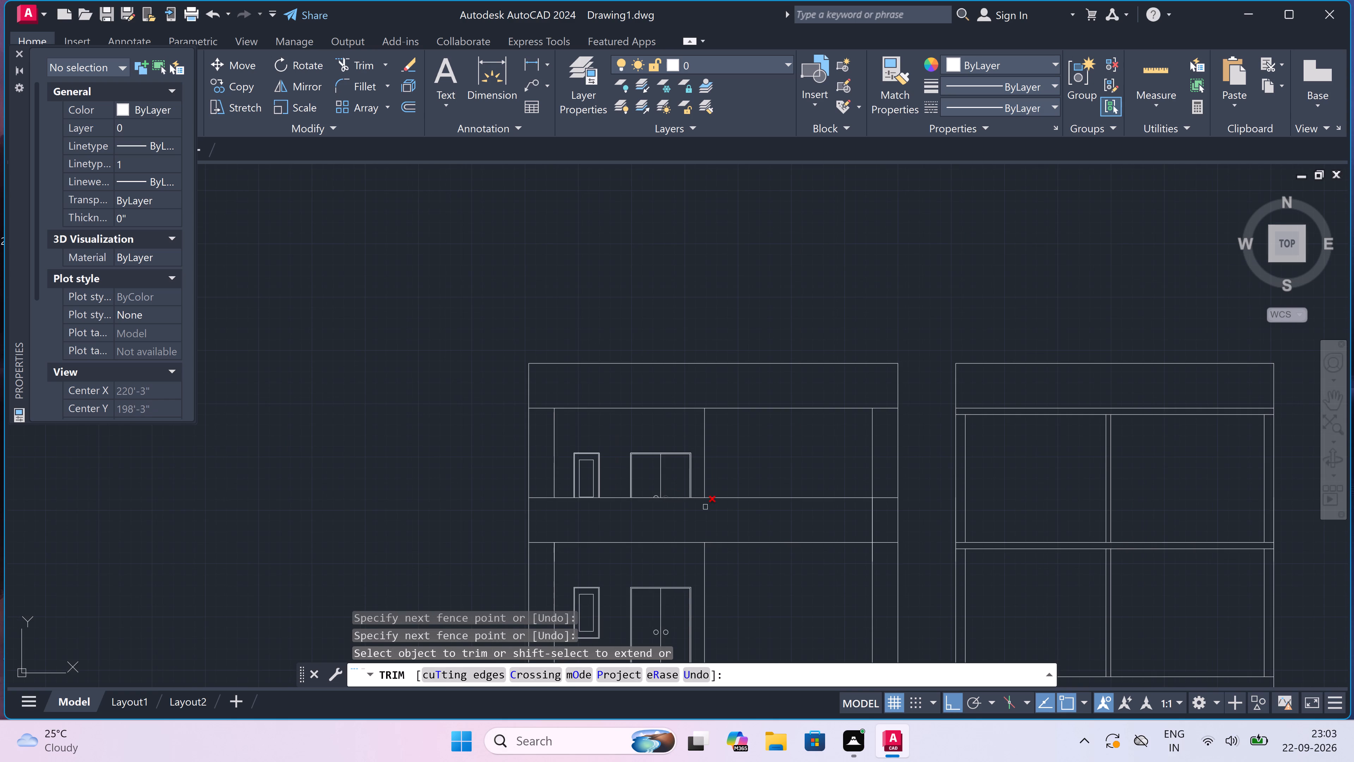
{"action": "scroll", "coordinate": [883, 518], "scroll_direction": "up", "scroll_amount": 2}
{"action": "left_click", "coordinate": [883, 516]}
{"action": "left_click", "coordinate": [828, 521]}
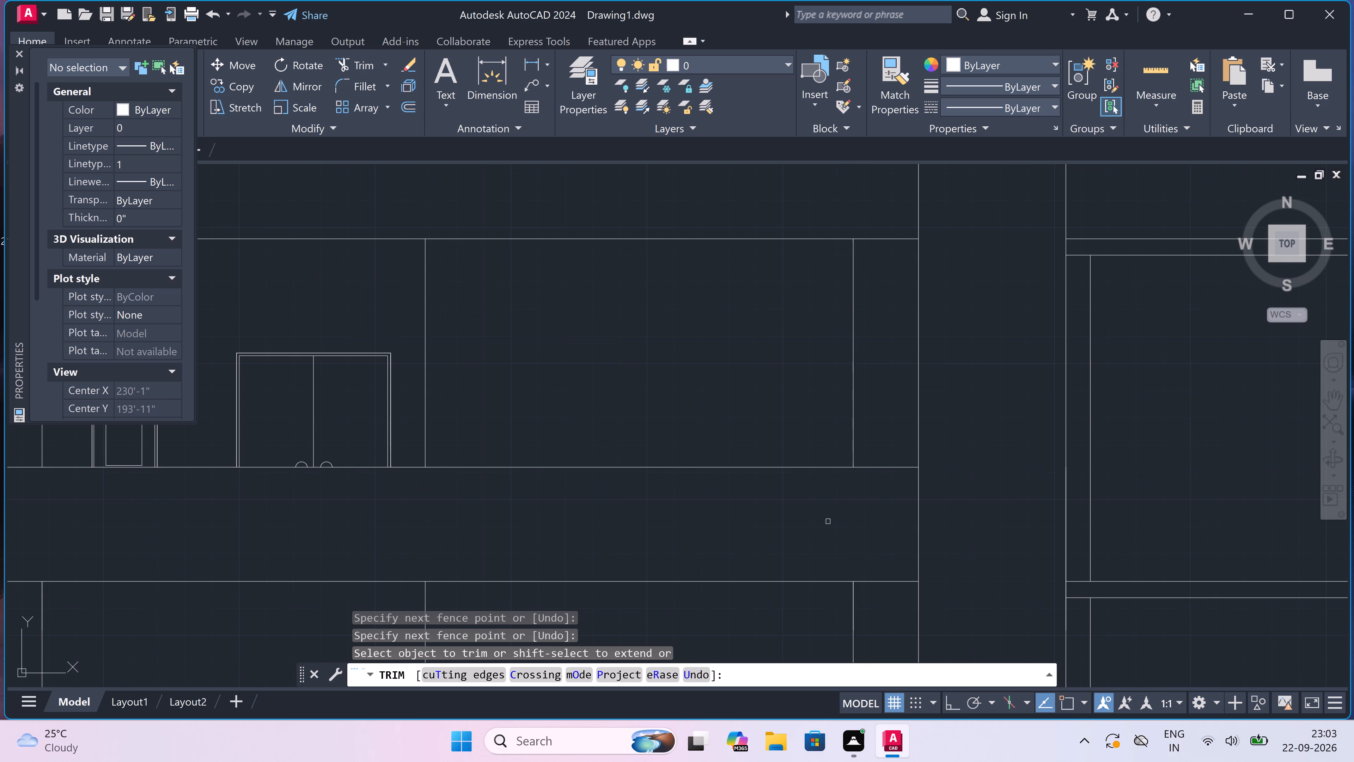
{"action": "scroll", "coordinate": [787, 499], "scroll_direction": "down", "scroll_amount": 6}
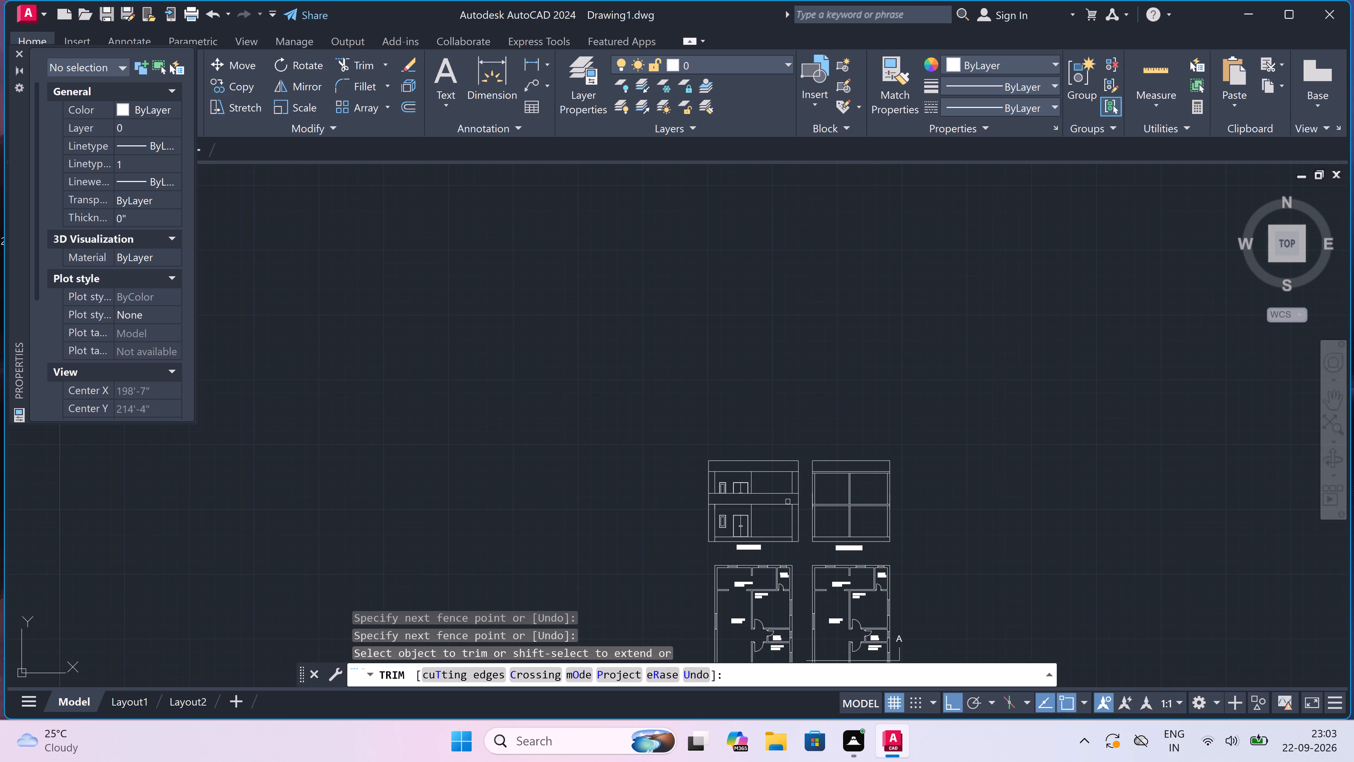
Trim the elevation's right outer vertical line below the balcony and the base line's stub beyond the right wall.
{"action": "scroll", "coordinate": [777, 527], "scroll_direction": "up", "scroll_amount": 4}
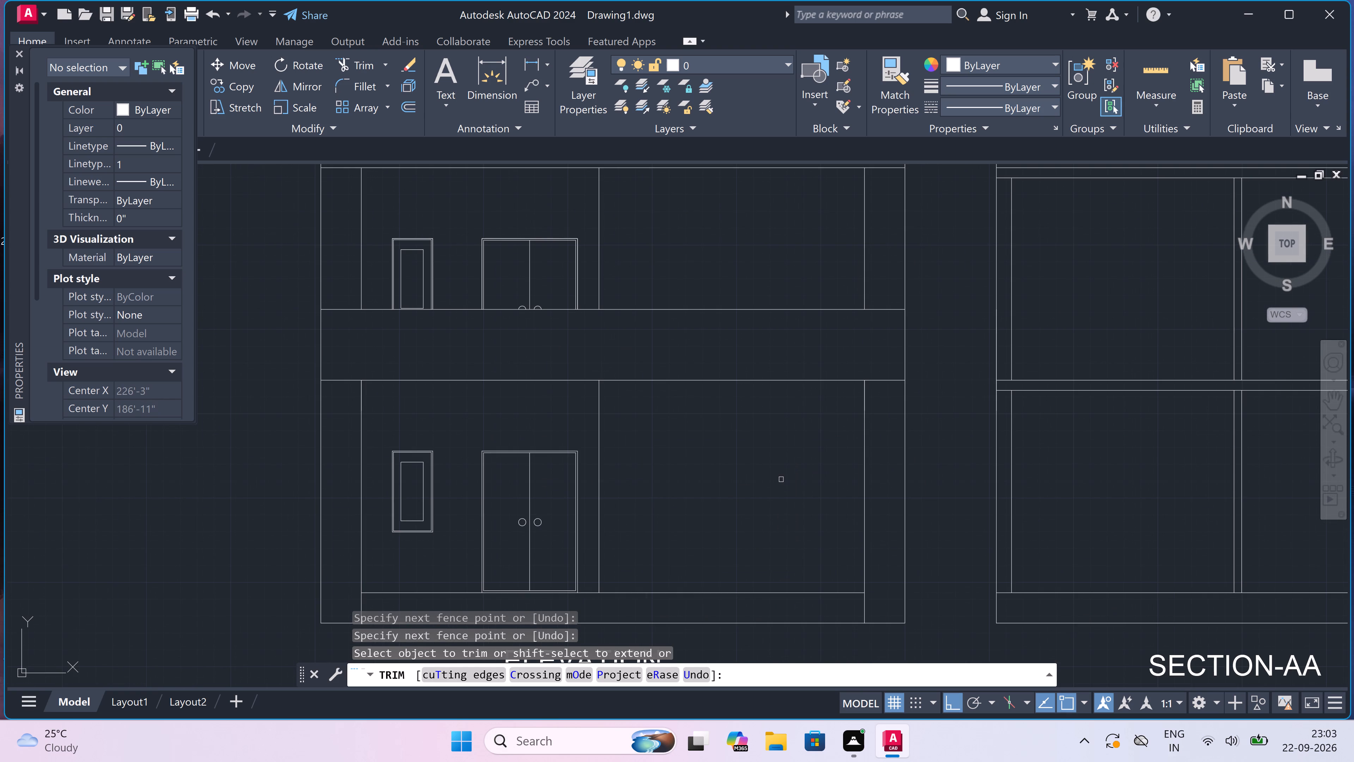
{"action": "left_click", "coordinate": [882, 462]}
{"action": "left_click", "coordinate": [920, 452]}
{"action": "left_click", "coordinate": [884, 626]}
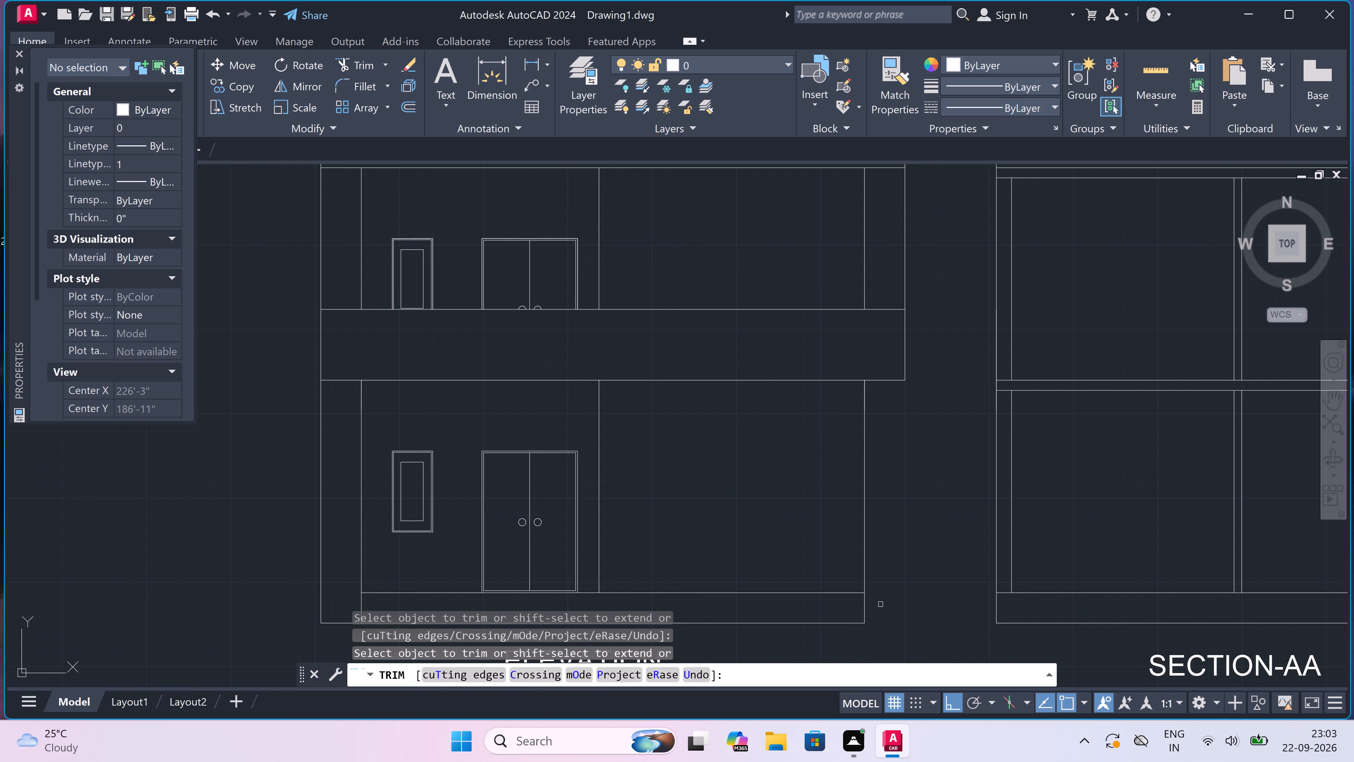
Trim the elevation's left outer vertical line below the balcony and the base line's stub beyond the left wall.
{"action": "scroll", "coordinate": [861, 533], "scroll_direction": "down", "scroll_amount": 3}
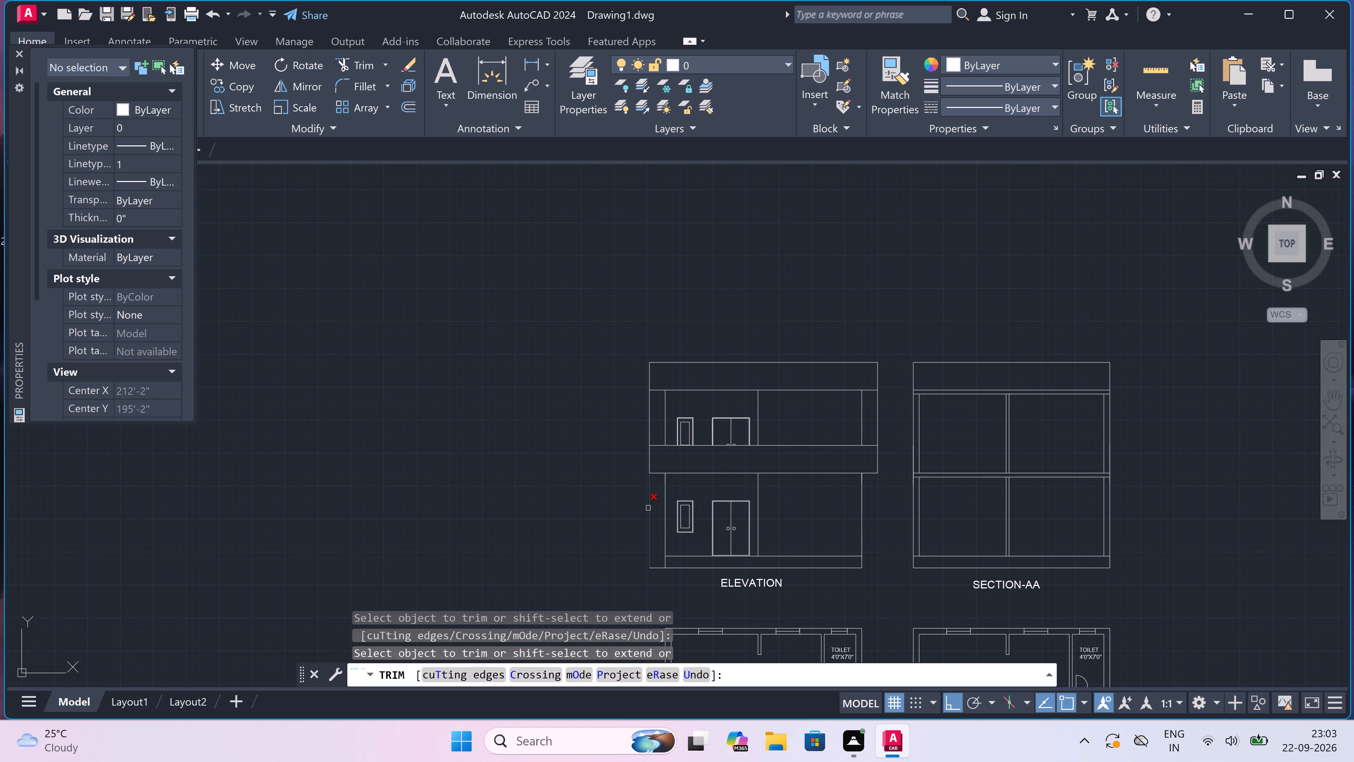
{"action": "double_click", "coordinate": [642, 501]}
{"action": "left_click", "coordinate": [652, 500]}
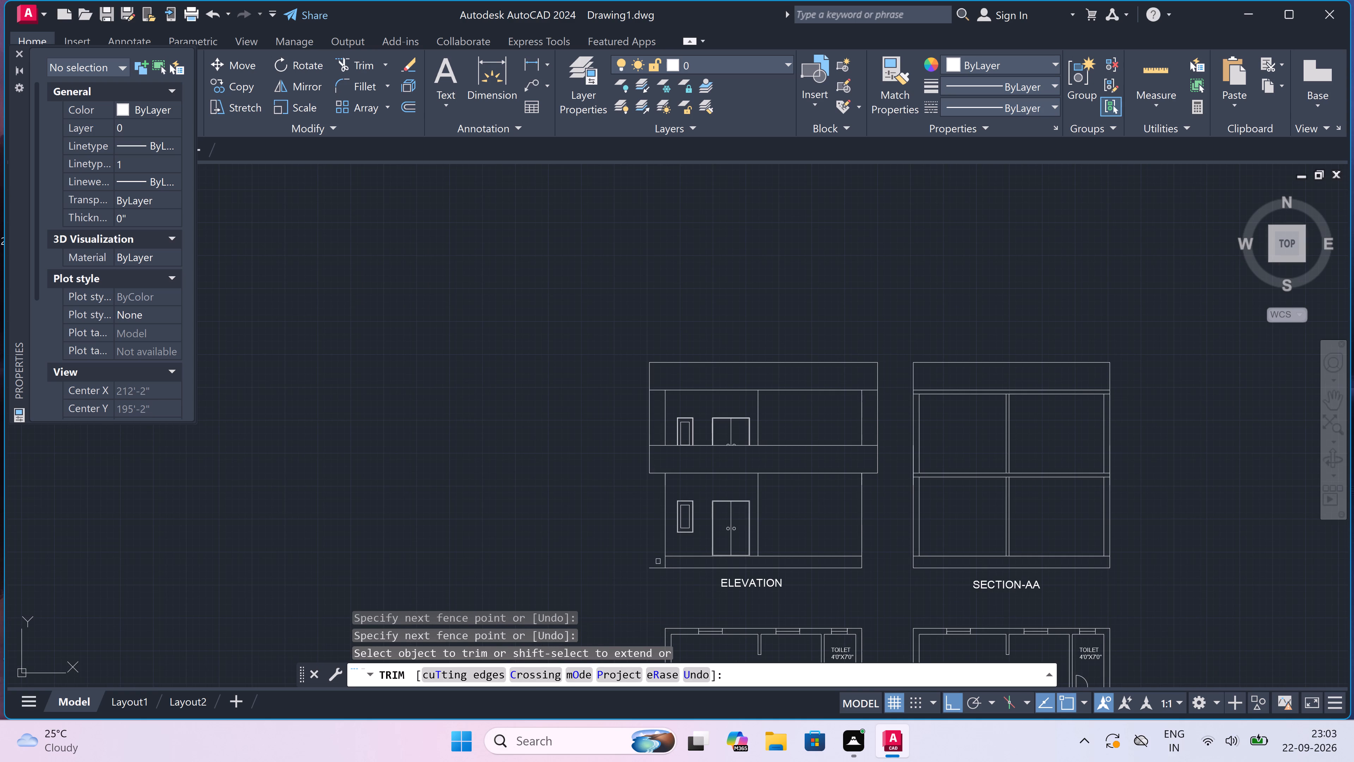
{"action": "left_click", "coordinate": [658, 565]}
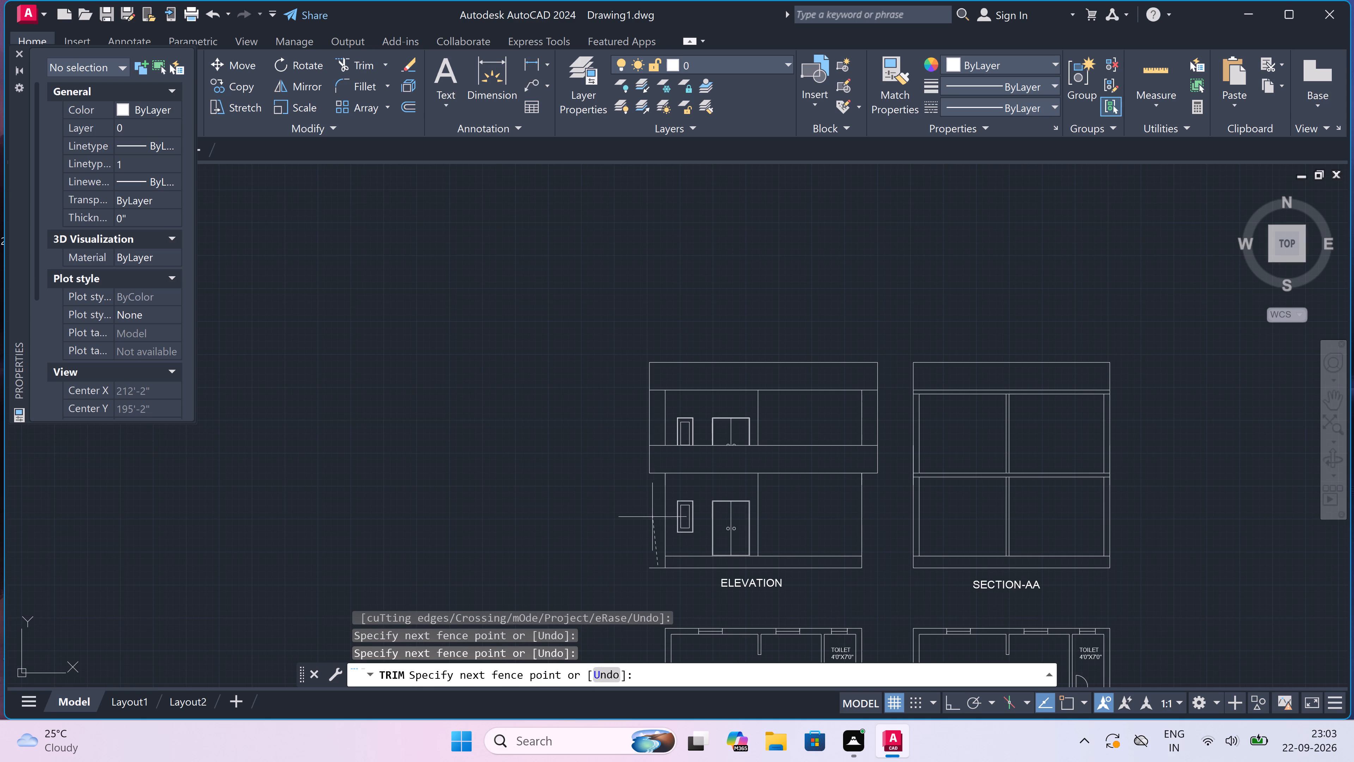
{"action": "left_click", "coordinate": [652, 606]}
Trim the elevation's left outer vertical line between the roof band and the balcony.
{"action": "scroll", "coordinate": [644, 415], "scroll_direction": "up", "scroll_amount": 1}
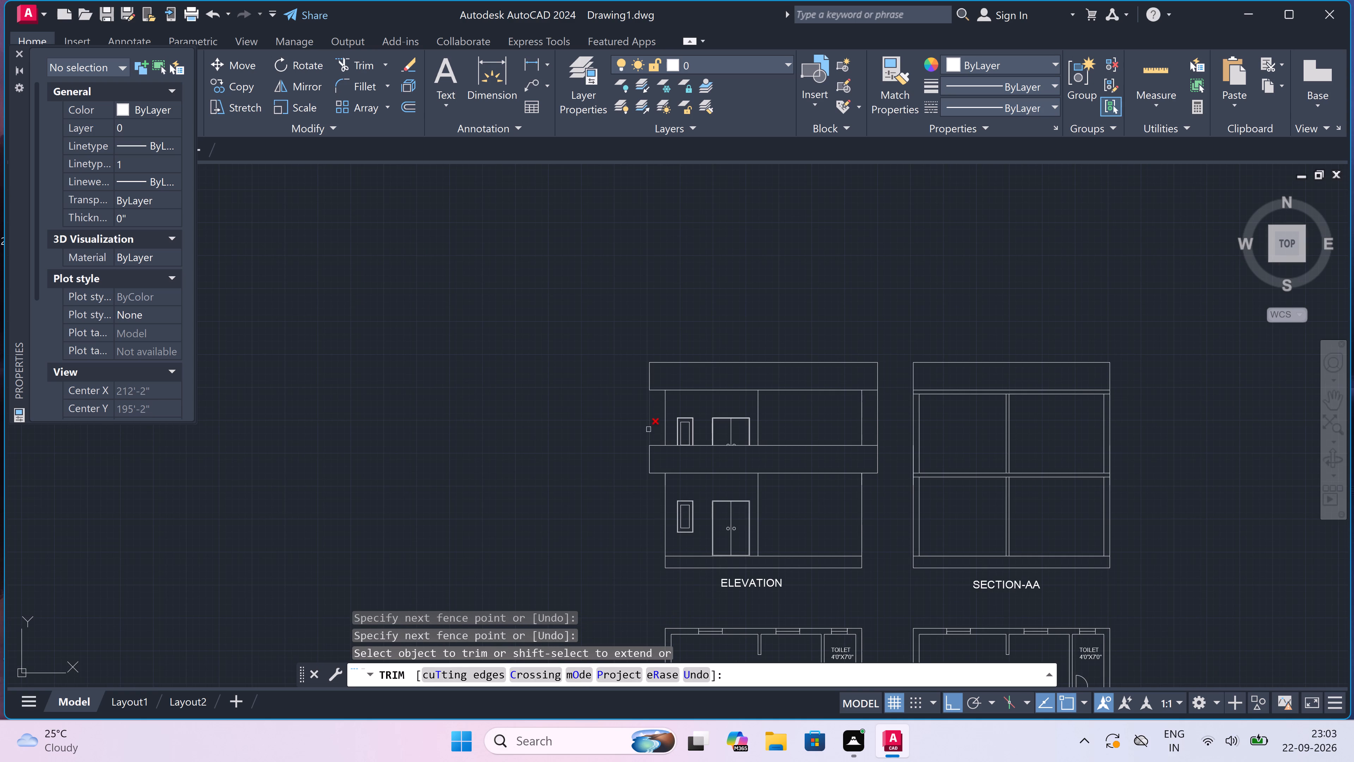
{"action": "scroll", "coordinate": [644, 415], "scroll_direction": "up", "scroll_amount": 1}
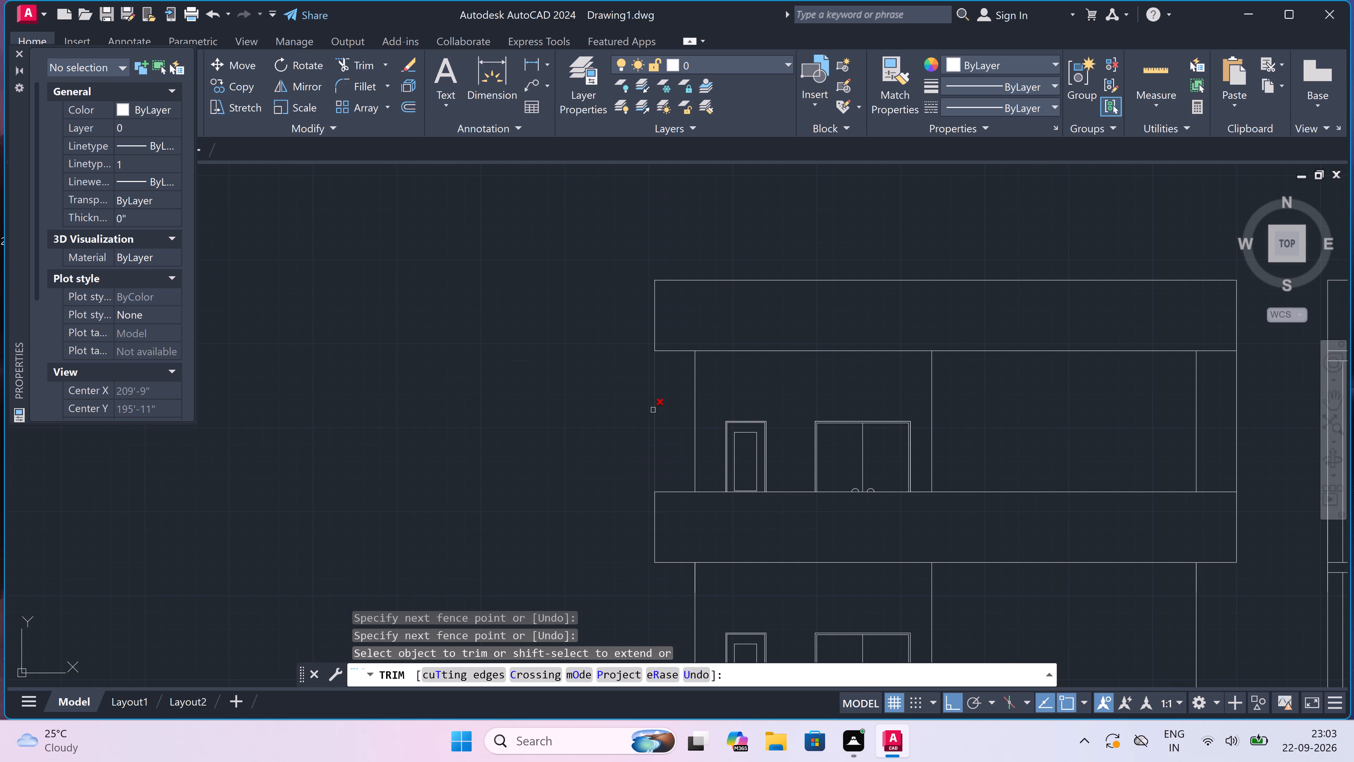
{"action": "left_click", "coordinate": [653, 410]}
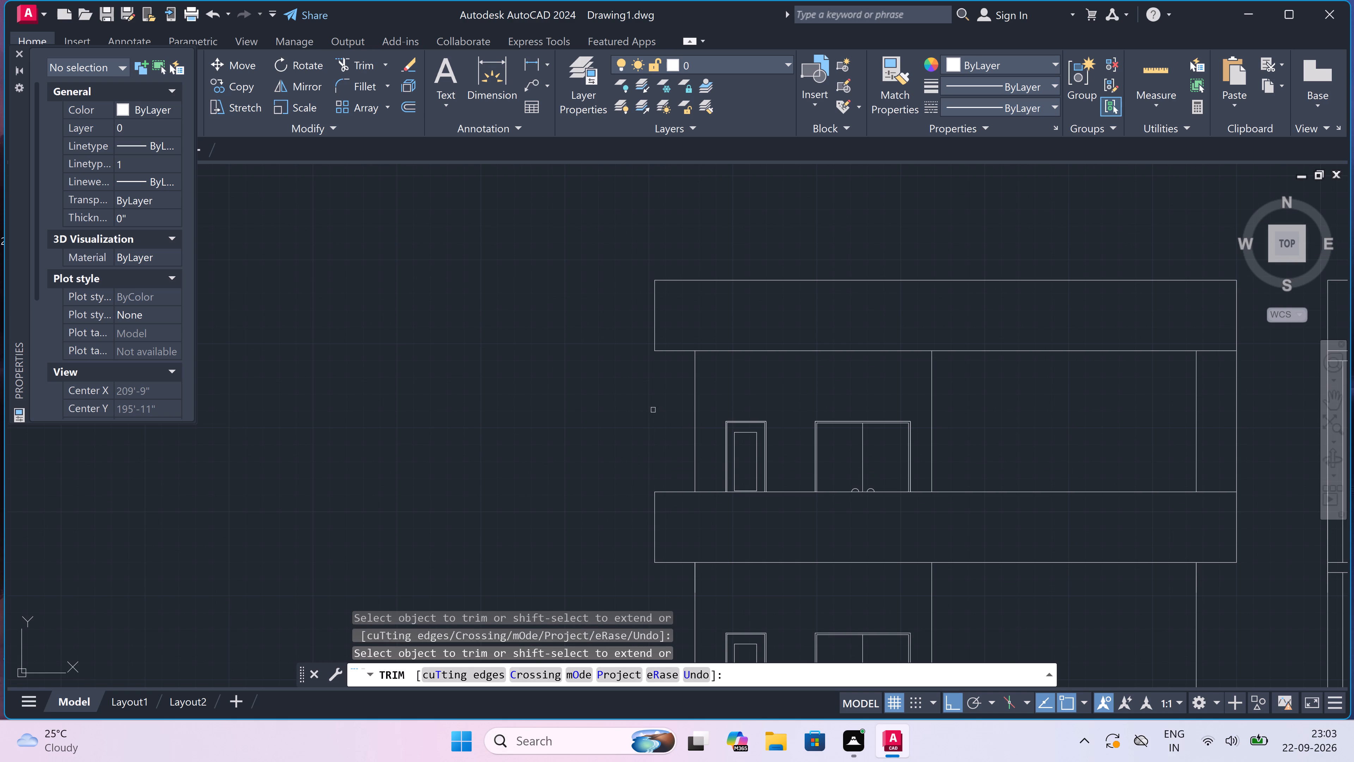
{"action": "key", "text": "Escape"}
Trim the elevation's right outer vertical line between the roof band and the balcony.
{"action": "scroll", "coordinate": [653, 410], "scroll_direction": "down", "scroll_amount": 3}
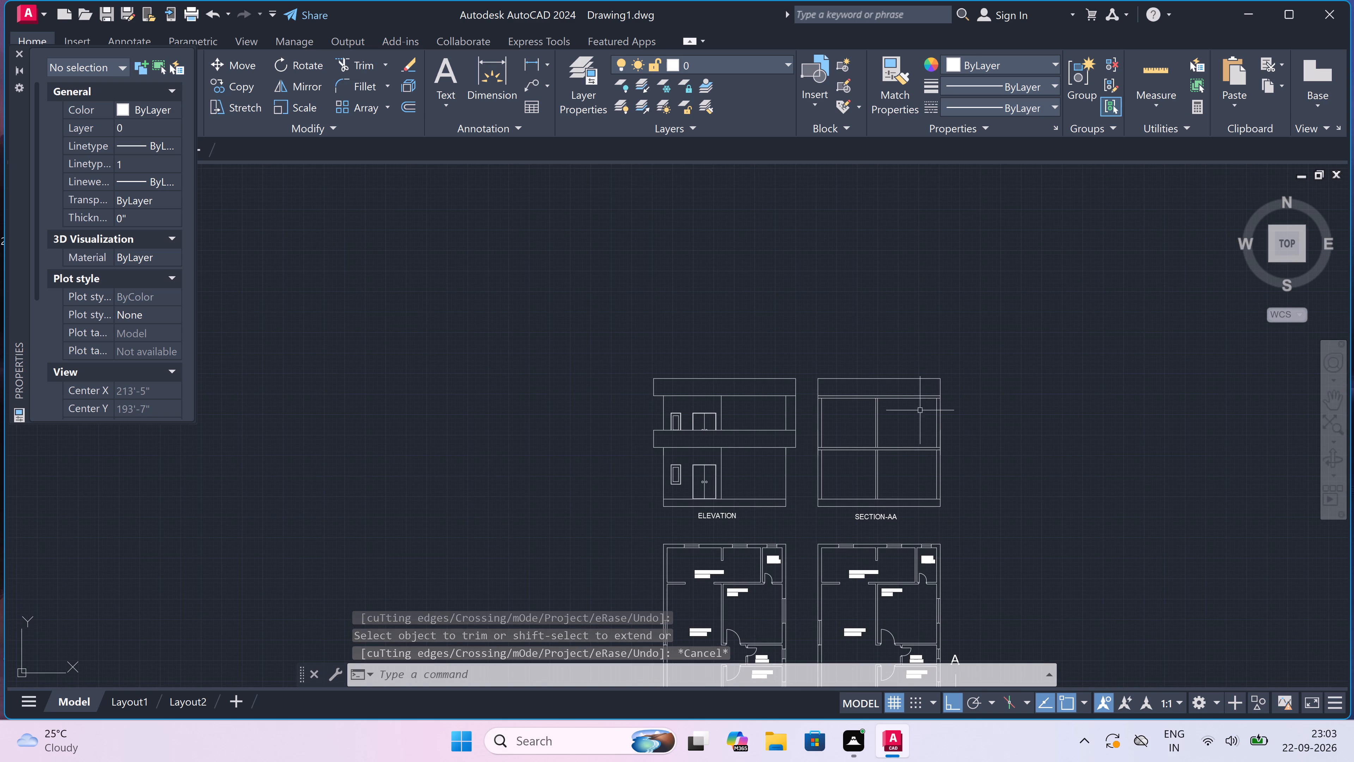
{"action": "scroll", "coordinate": [788, 404], "scroll_direction": "up", "scroll_amount": 2}
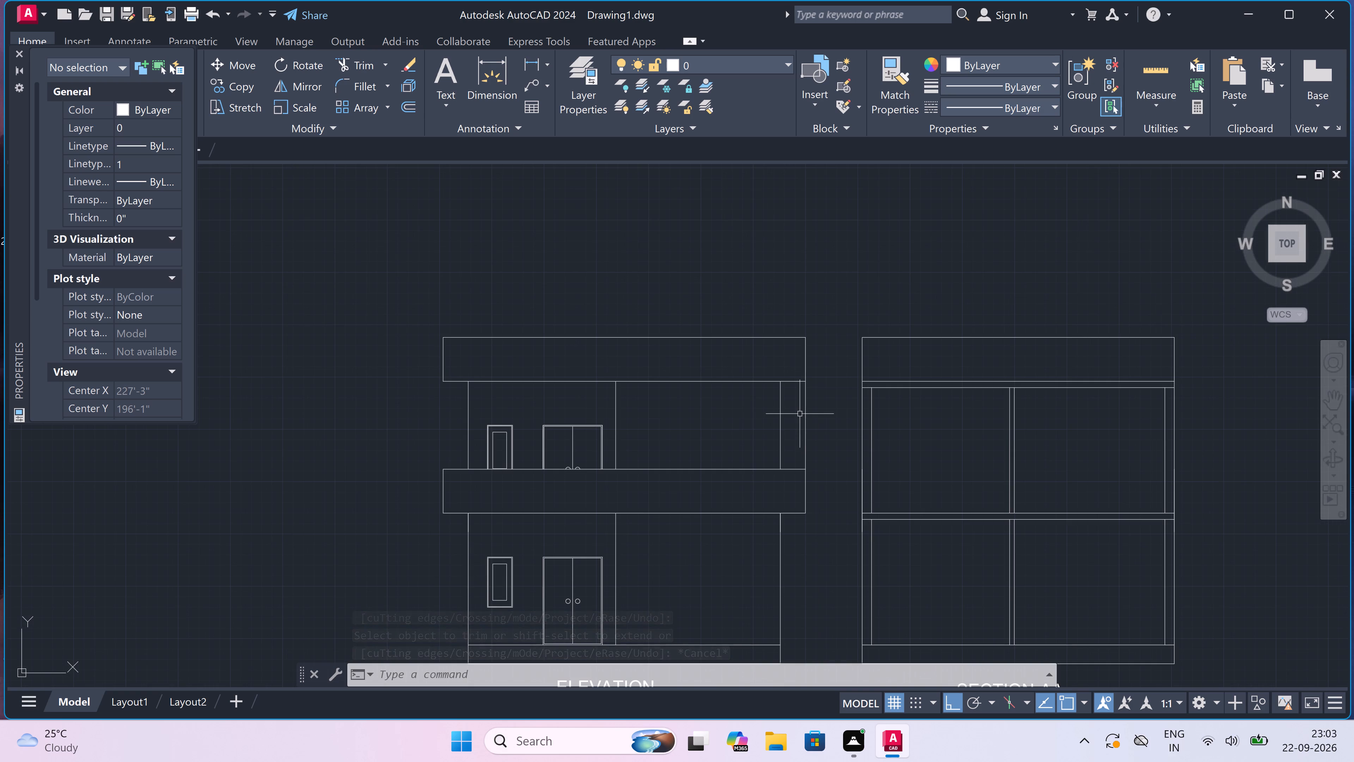
{"action": "left_click", "coordinate": [809, 413]}
{"action": "left_click", "coordinate": [795, 421]}
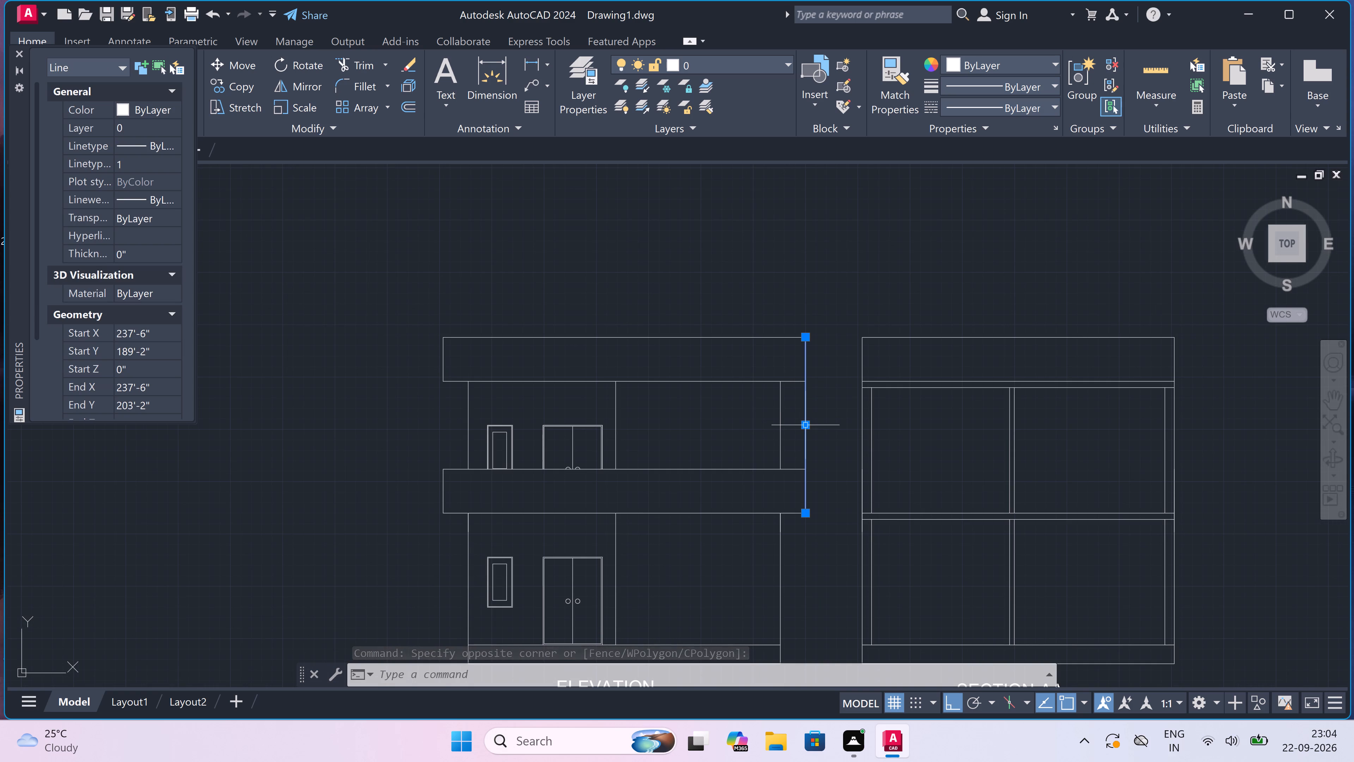
{"action": "key", "text": "Escape"}
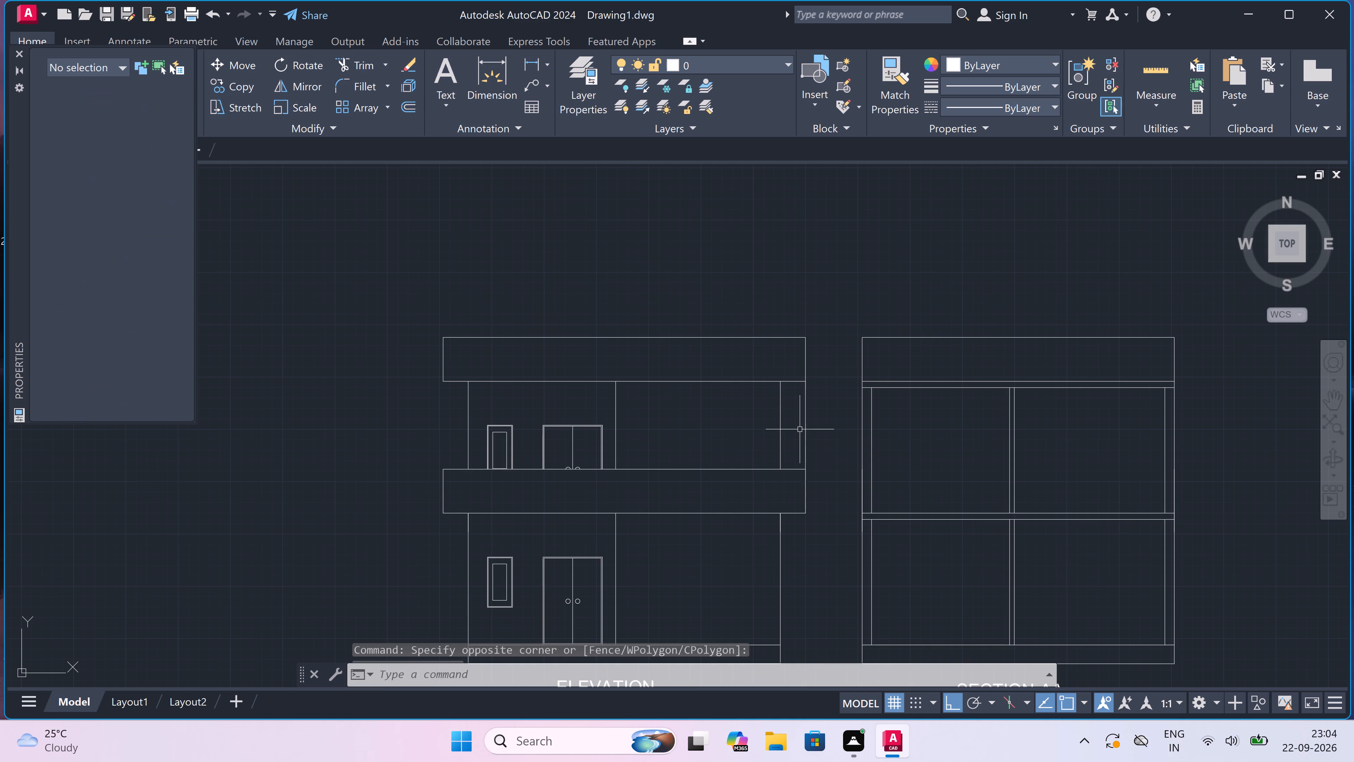
{"action": "type", "text": "TR"}
{"action": "key", "text": "space"}
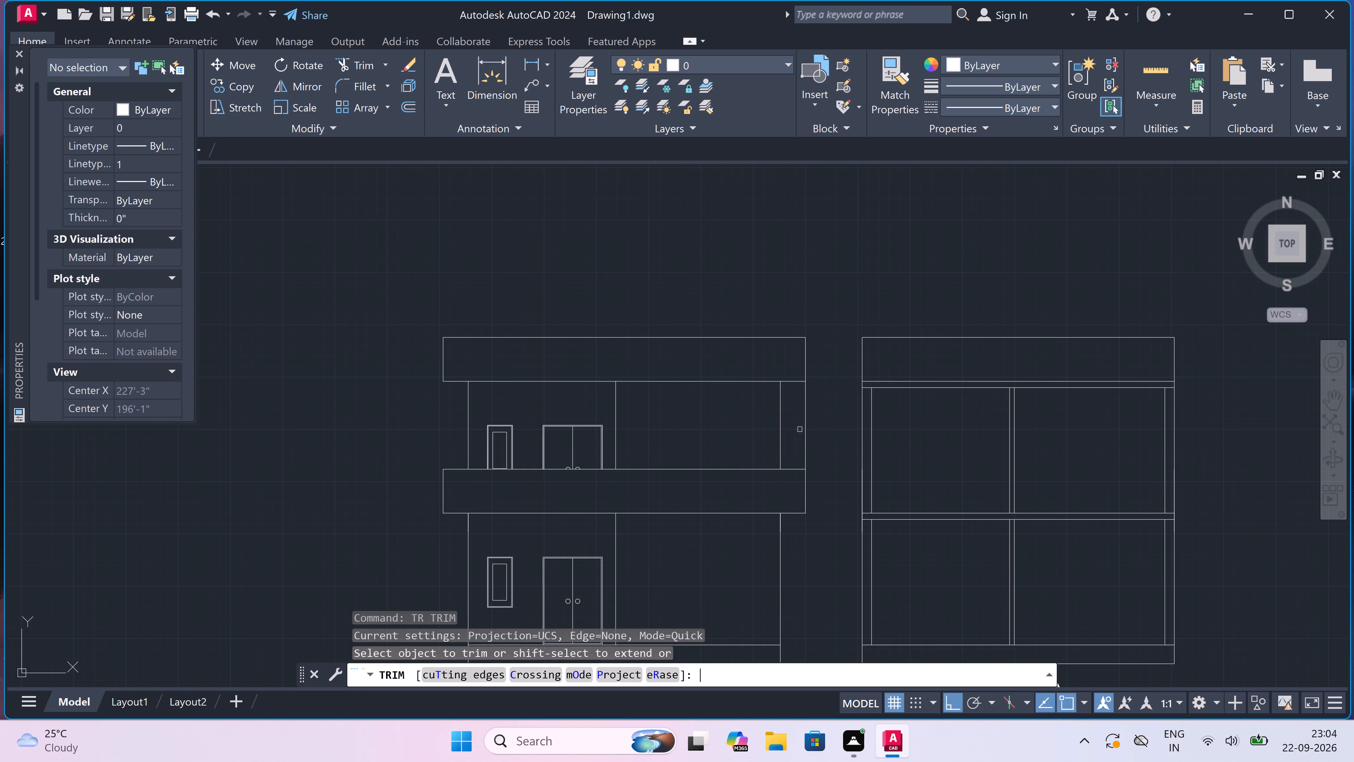
{"action": "left_click", "coordinate": [800, 429]}
{"action": "left_click", "coordinate": [816, 420]}
{"action": "left_click", "coordinate": [798, 423]}
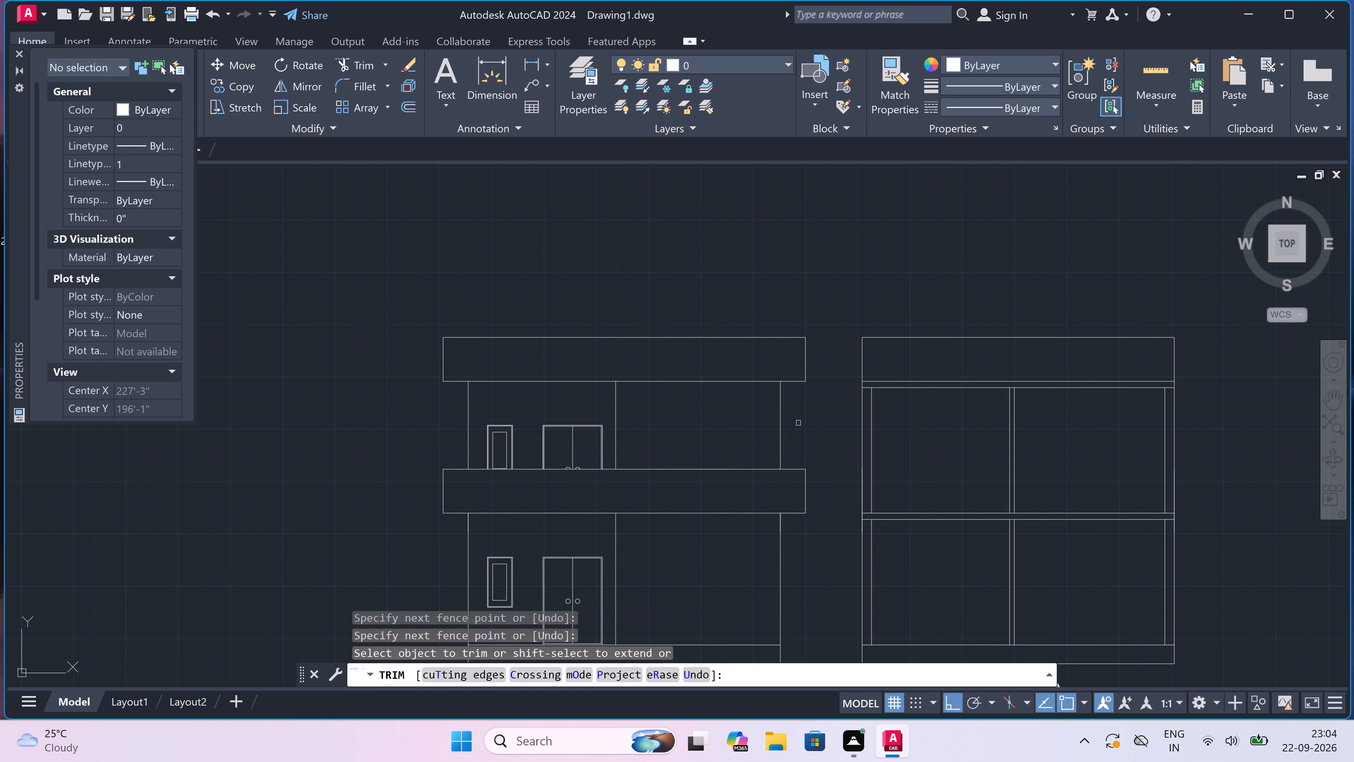
{"action": "key", "text": "Escape"}
With ortho off, draw a sloping line from the roof band's lower right corner down to the upper storey's right wall line.
{"action": "scroll", "coordinate": [799, 416], "scroll_direction": "down", "scroll_amount": 2}
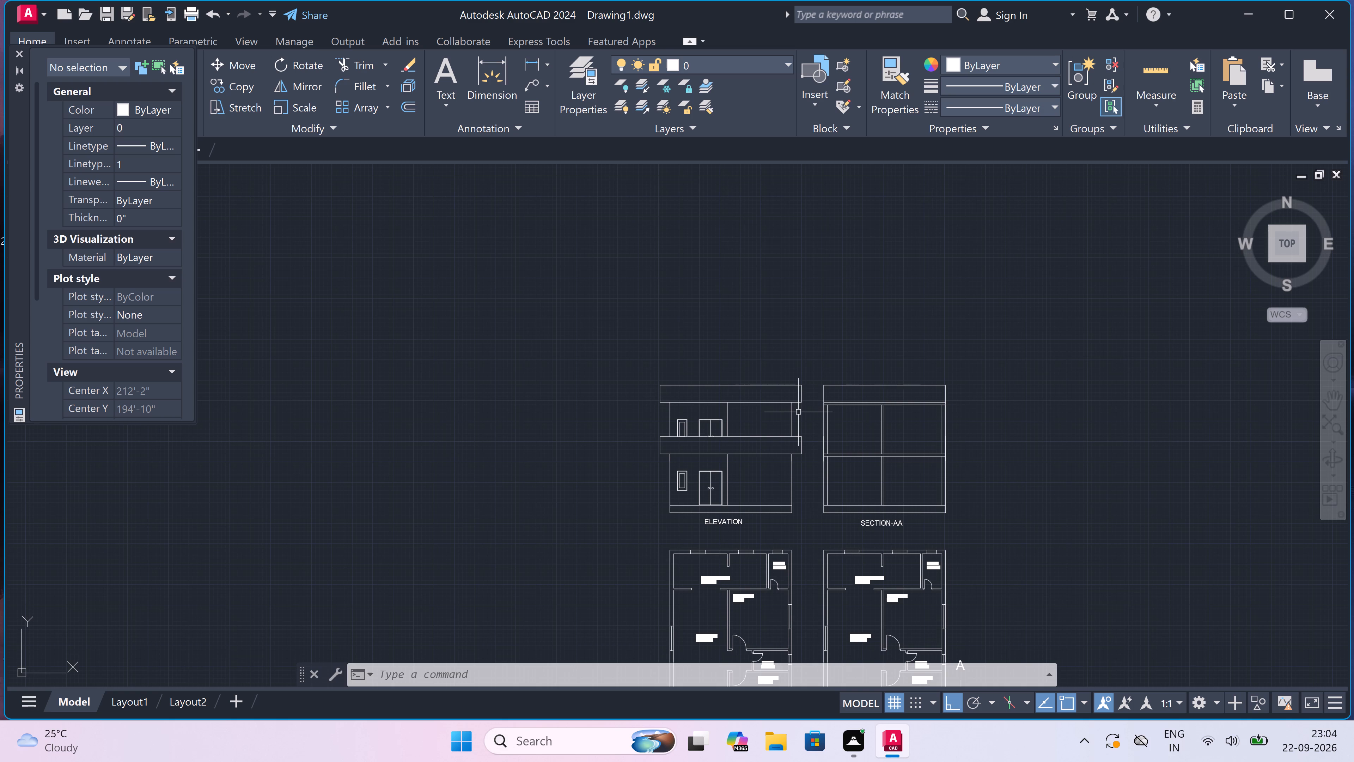
{"action": "scroll", "coordinate": [800, 403], "scroll_direction": "up", "scroll_amount": 2}
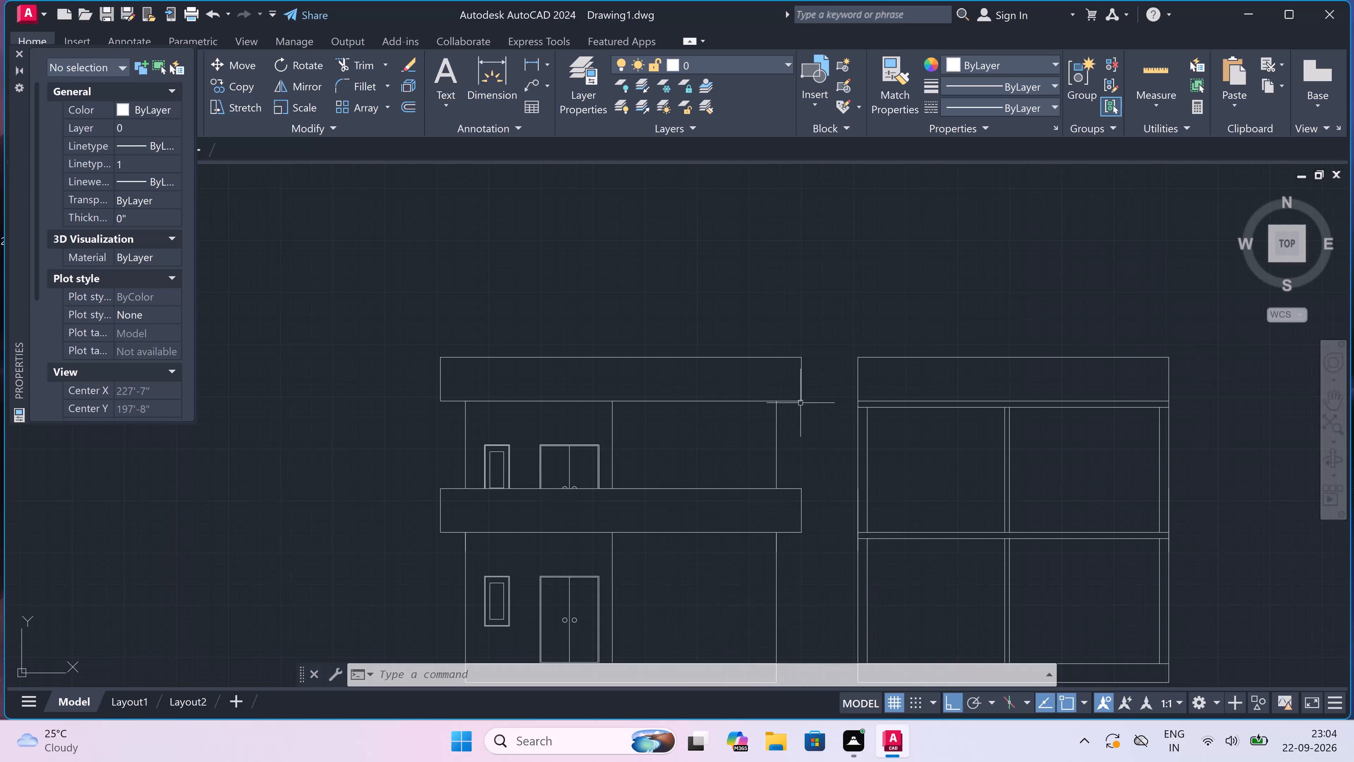
{"action": "scroll", "coordinate": [800, 403], "scroll_direction": "up", "scroll_amount": 1}
{"action": "type", "text": "L"}
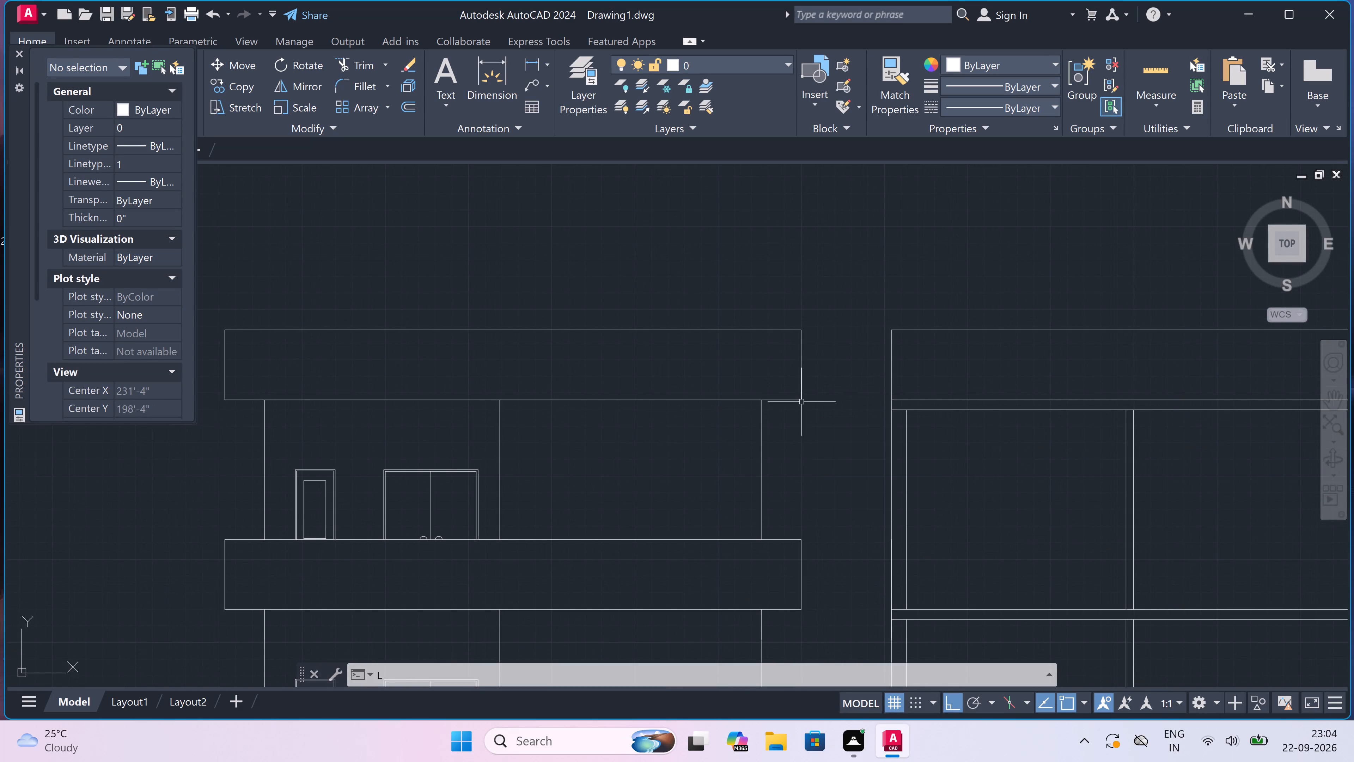
{"action": "key", "text": "space"}
{"action": "scroll", "coordinate": [801, 402], "scroll_direction": "up", "scroll_amount": 3}
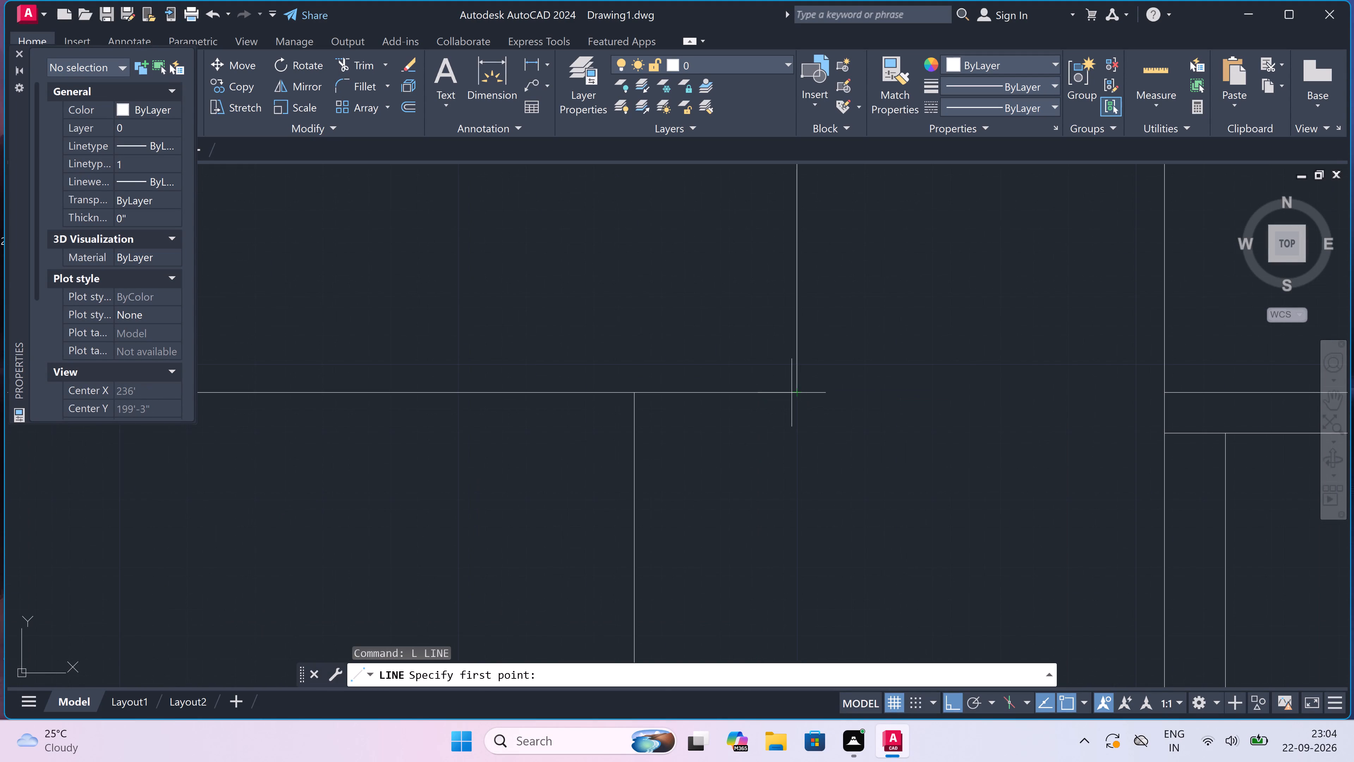
{"action": "left_click", "coordinate": [797, 393]}
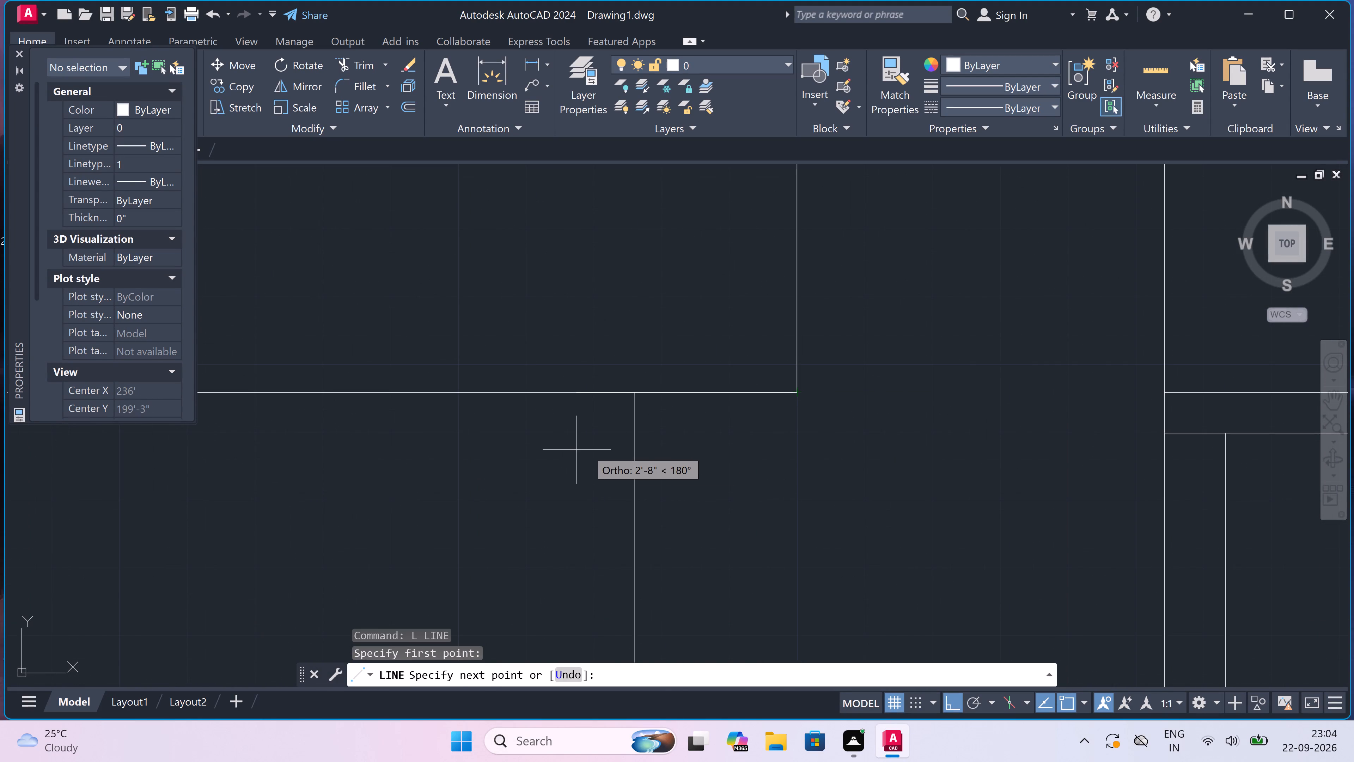
{"action": "key", "text": "F8"}
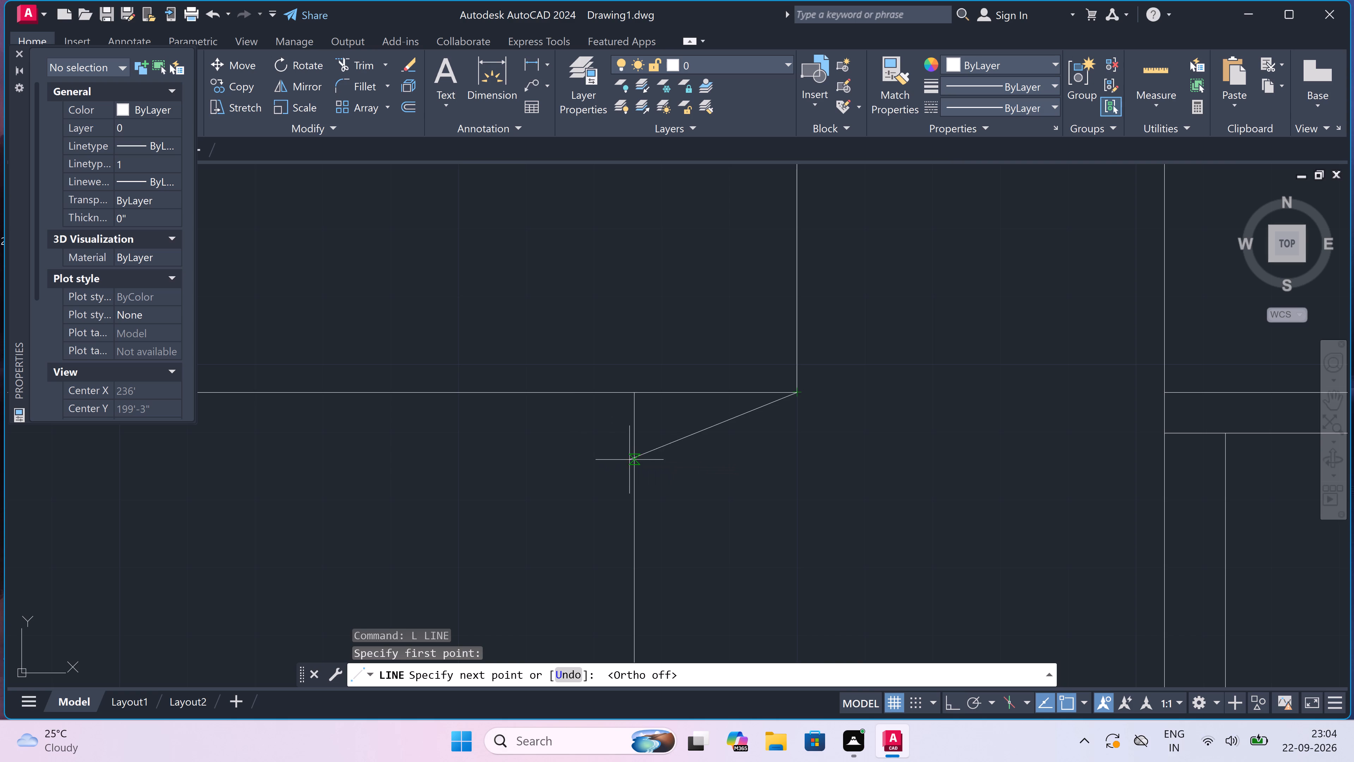
{"action": "left_click", "coordinate": [636, 463]}
{"action": "key", "text": "Escape"}
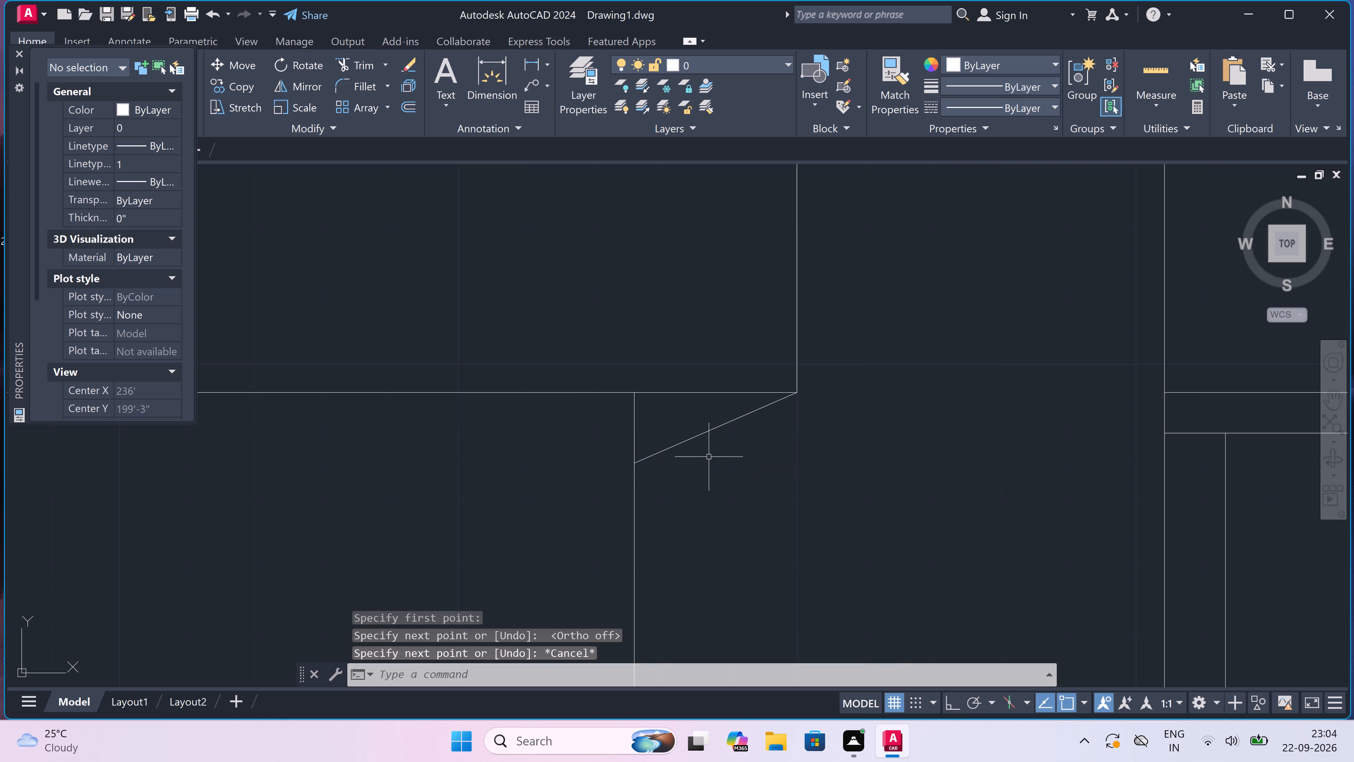
Draw a matching sloping line from the balcony's lower right corner down to the ground storey's right wall line.
{"action": "scroll", "coordinate": [709, 457], "scroll_direction": "down", "scroll_amount": 5}
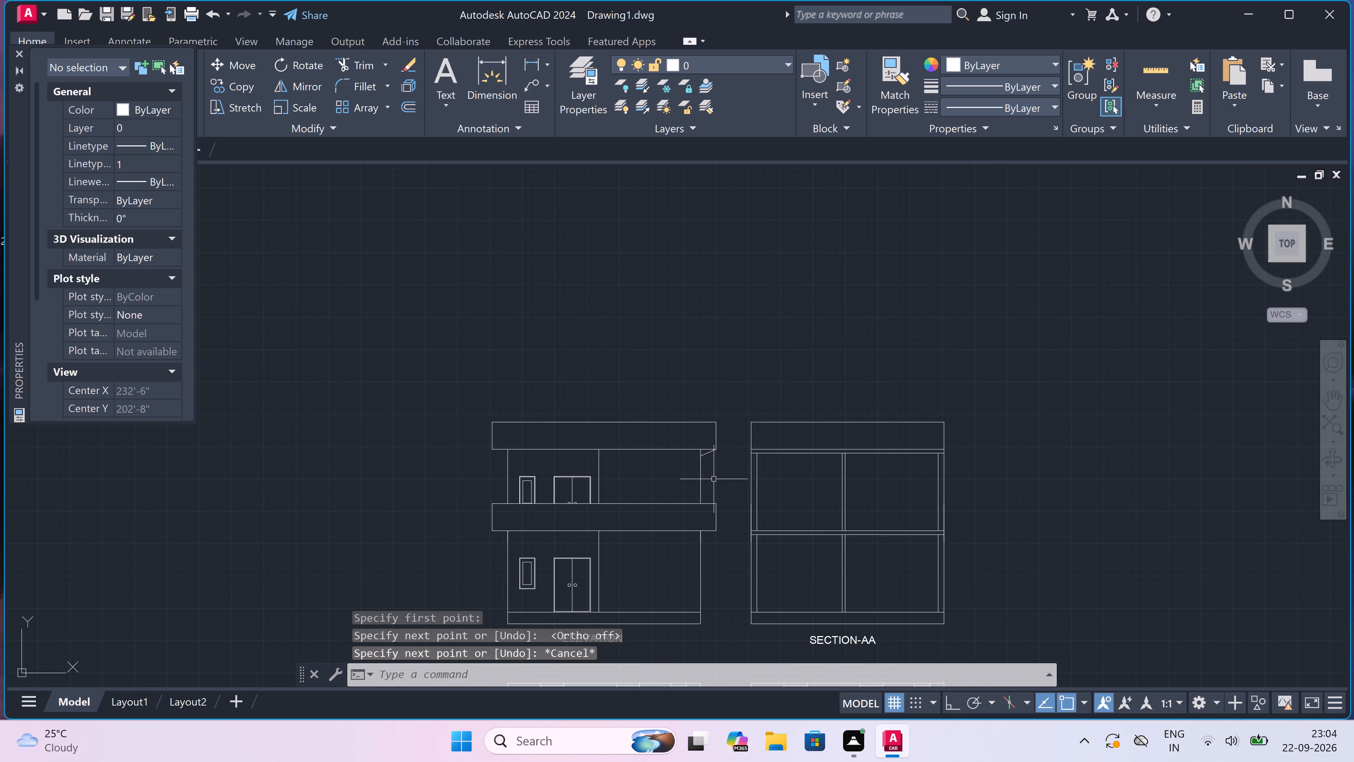
{"action": "scroll", "coordinate": [707, 544], "scroll_direction": "up", "scroll_amount": 3}
{"action": "key", "text": "space"}
{"action": "scroll", "coordinate": [703, 534], "scroll_direction": "up", "scroll_amount": 1}
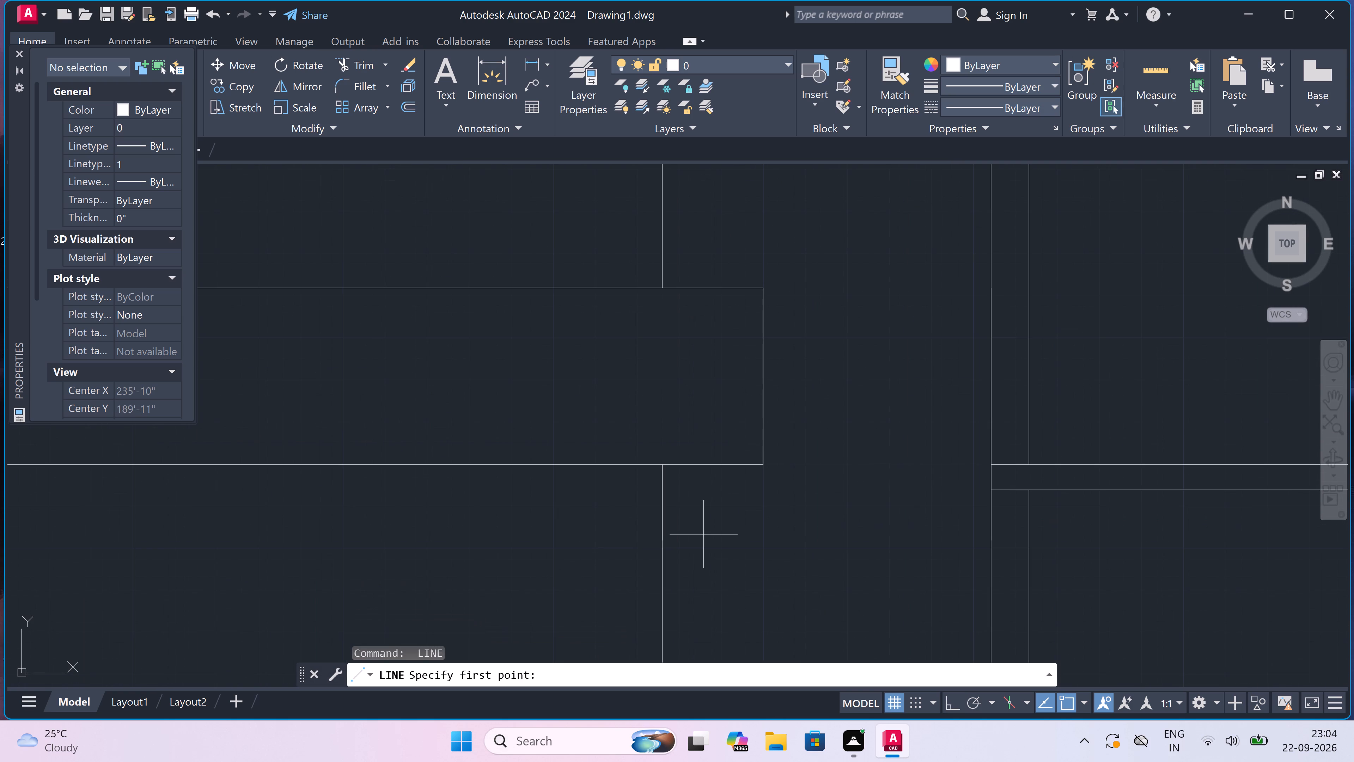
{"action": "left_click", "coordinate": [758, 466]}
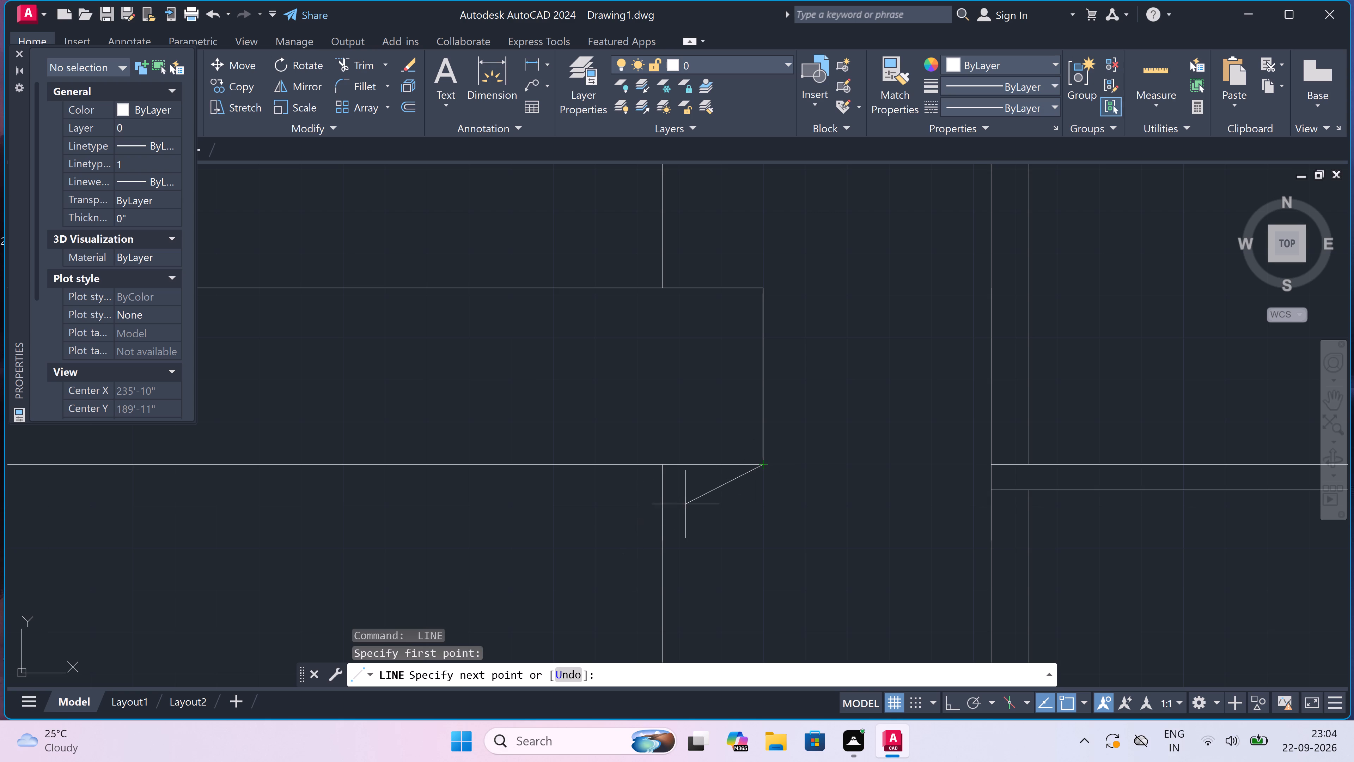
{"action": "left_click", "coordinate": [665, 515]}
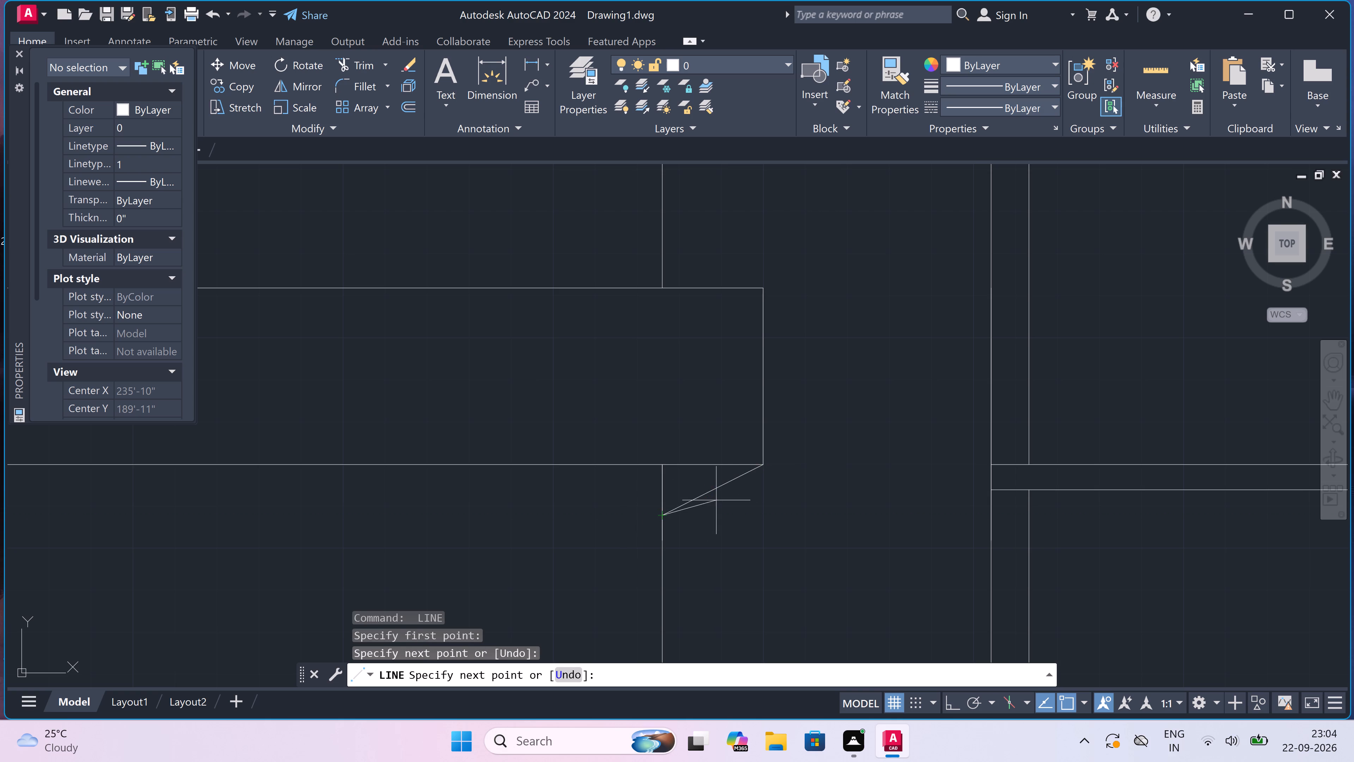
{"action": "key", "text": "Escape"}
Draw a sloping line from the balcony's lower left corner down to the ground storey's left wall line.
{"action": "scroll", "coordinate": [727, 485], "scroll_direction": "down", "scroll_amount": 5}
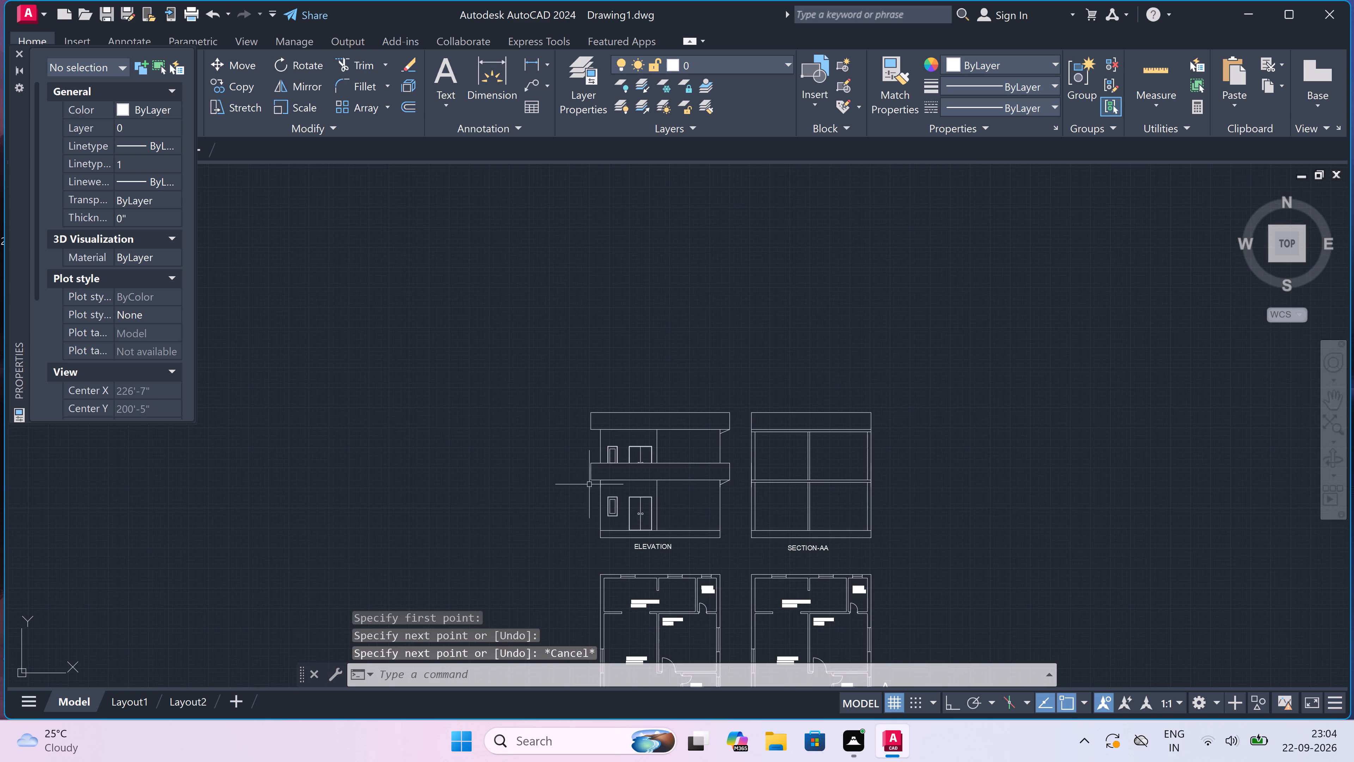
{"action": "scroll", "coordinate": [588, 484], "scroll_direction": "up", "scroll_amount": 3}
{"action": "scroll", "coordinate": [629, 476], "scroll_direction": "up", "scroll_amount": 2}
{"action": "key", "text": "space"}
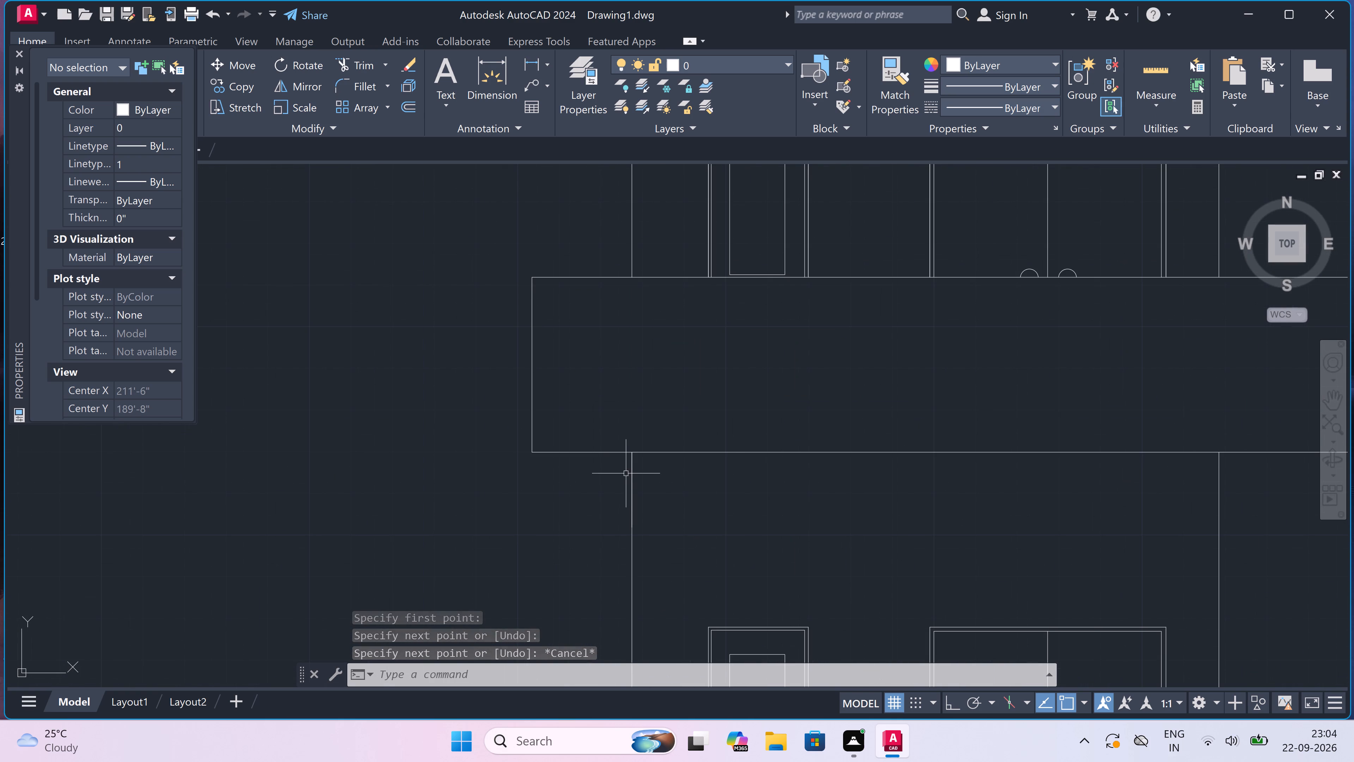
{"action": "left_click", "coordinate": [533, 451]}
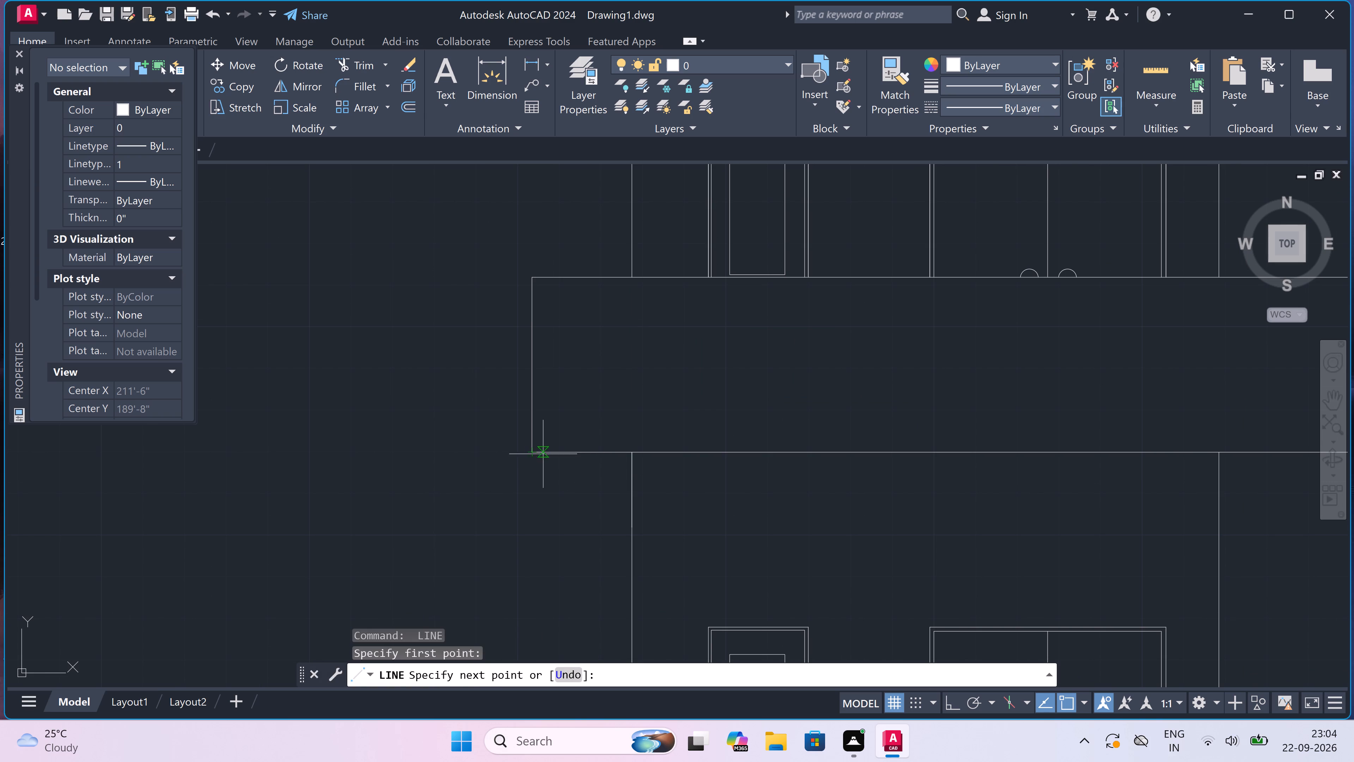
{"action": "left_click", "coordinate": [629, 484]}
{"action": "key", "text": "Escape"}
Draw a sloping line from the roof band's lower left corner down to the upper storey's left wall line.
{"action": "scroll", "coordinate": [591, 479], "scroll_direction": "down", "scroll_amount": 3}
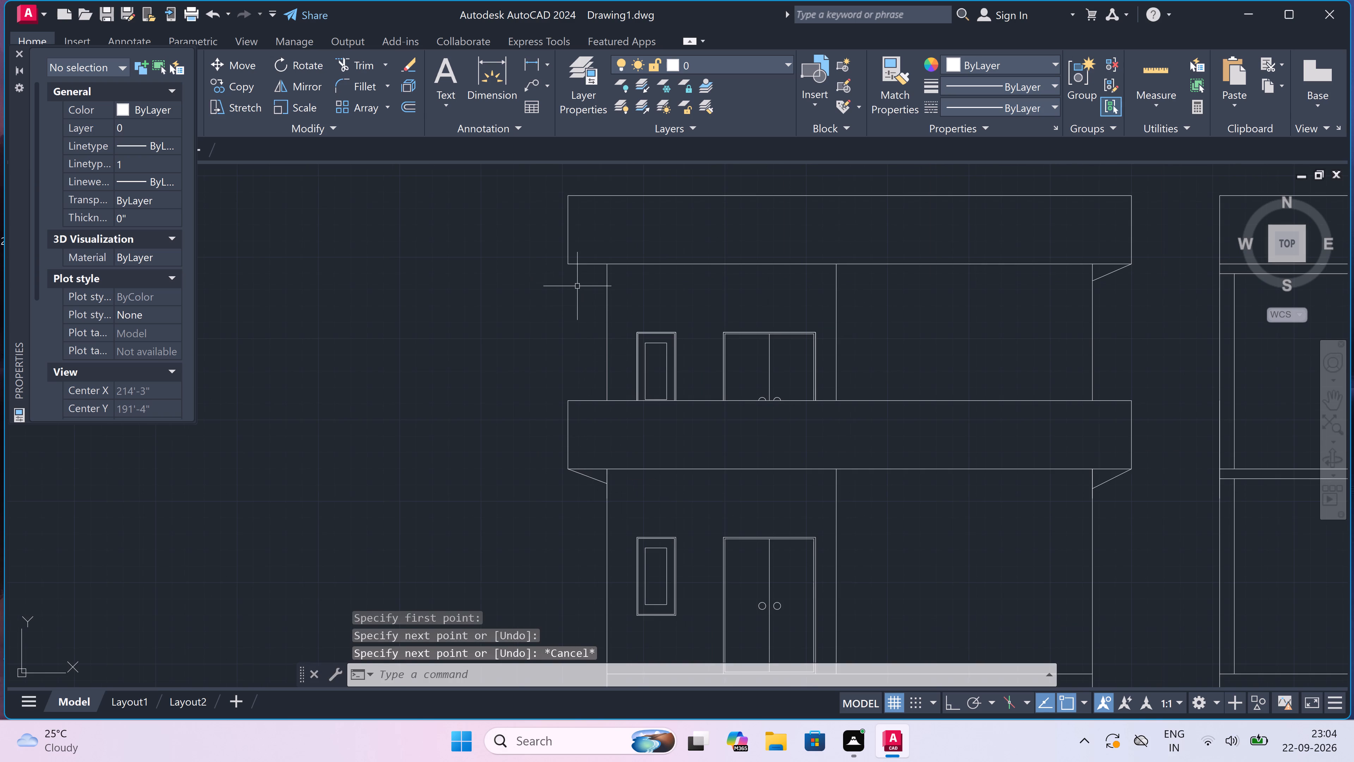
{"action": "scroll", "coordinate": [581, 251], "scroll_direction": "up", "scroll_amount": 2}
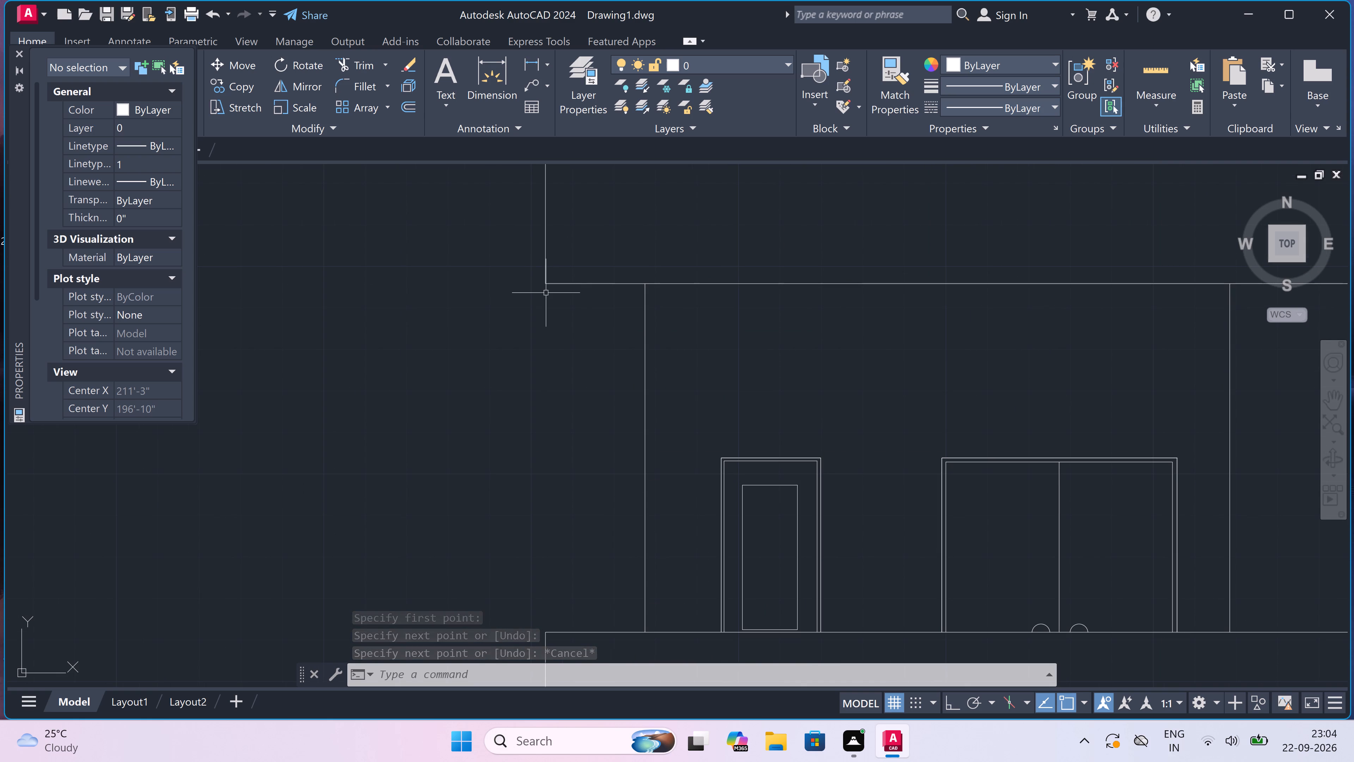
{"action": "key", "text": "space"}
{"action": "left_click", "coordinate": [544, 284]}
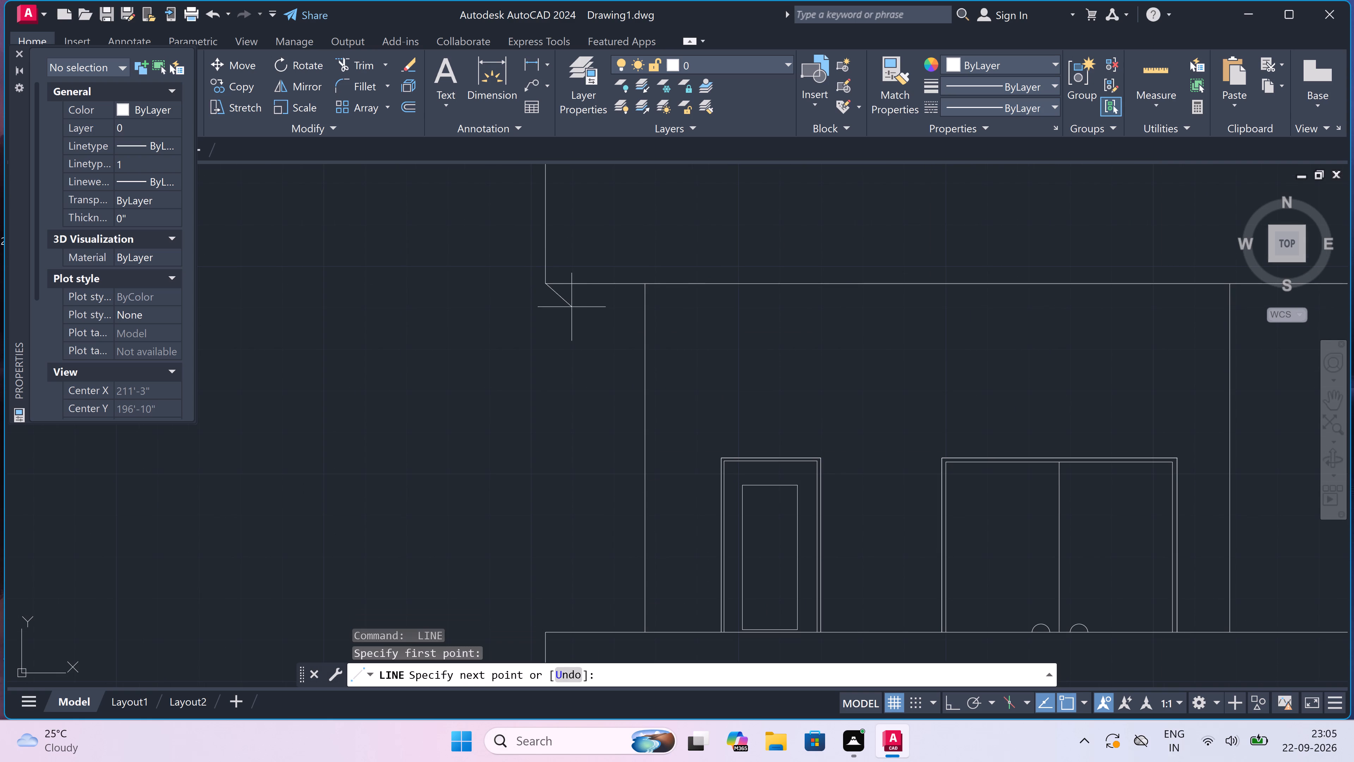
{"action": "left_click", "coordinate": [644, 319]}
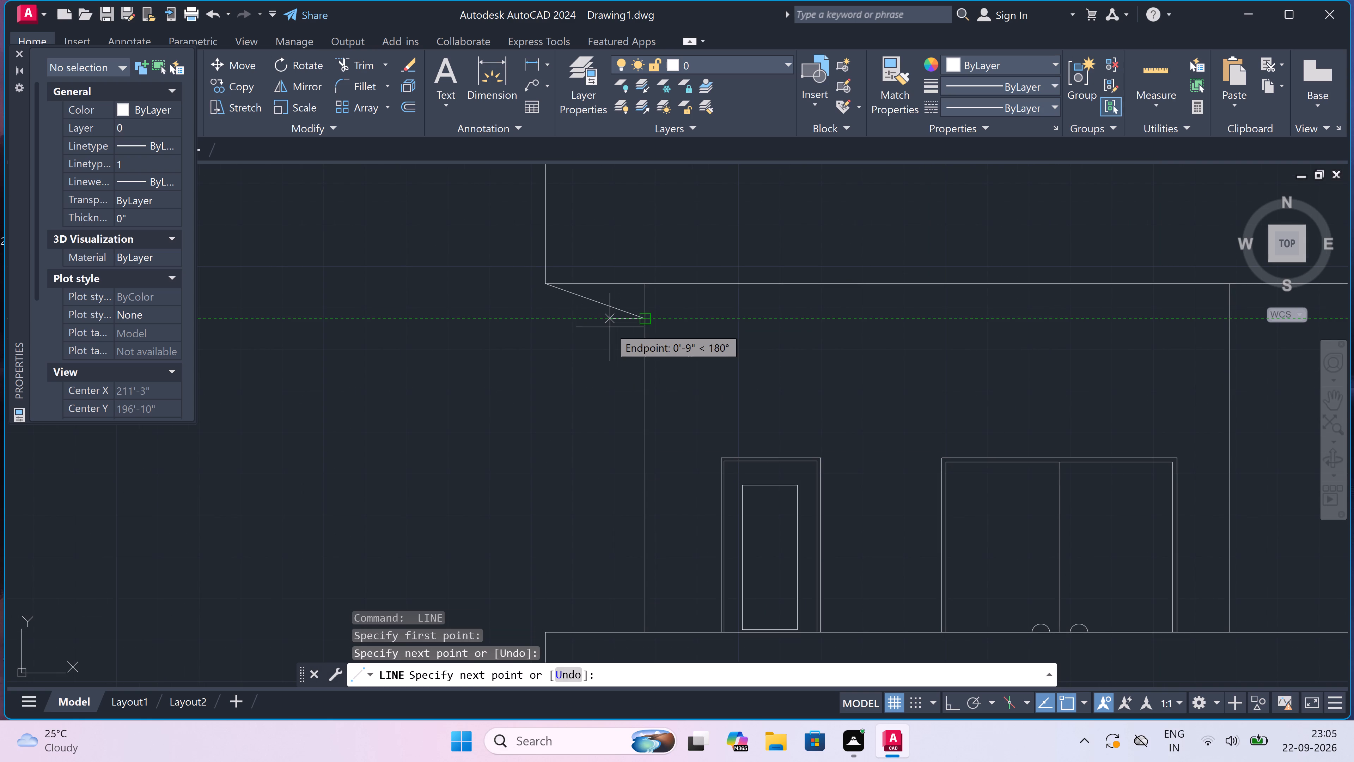
{"action": "key", "text": "Escape"}
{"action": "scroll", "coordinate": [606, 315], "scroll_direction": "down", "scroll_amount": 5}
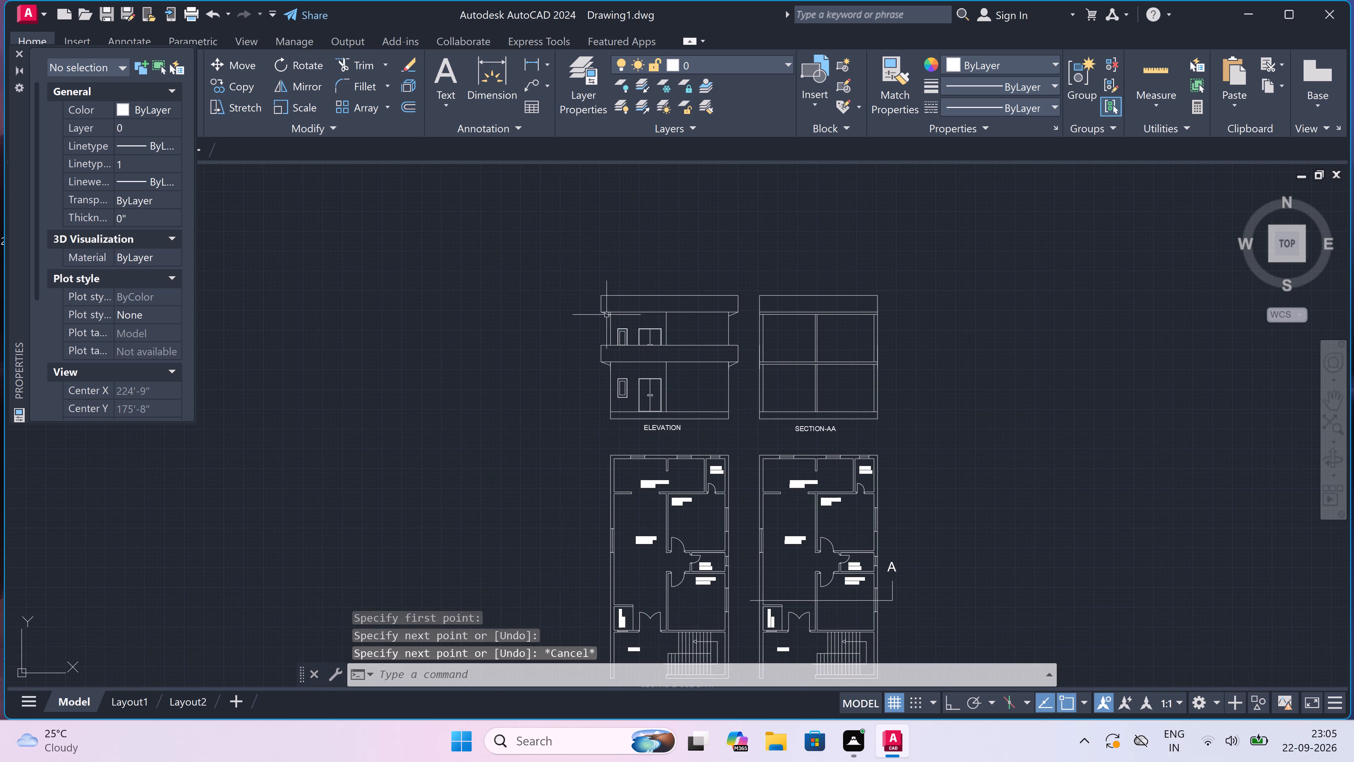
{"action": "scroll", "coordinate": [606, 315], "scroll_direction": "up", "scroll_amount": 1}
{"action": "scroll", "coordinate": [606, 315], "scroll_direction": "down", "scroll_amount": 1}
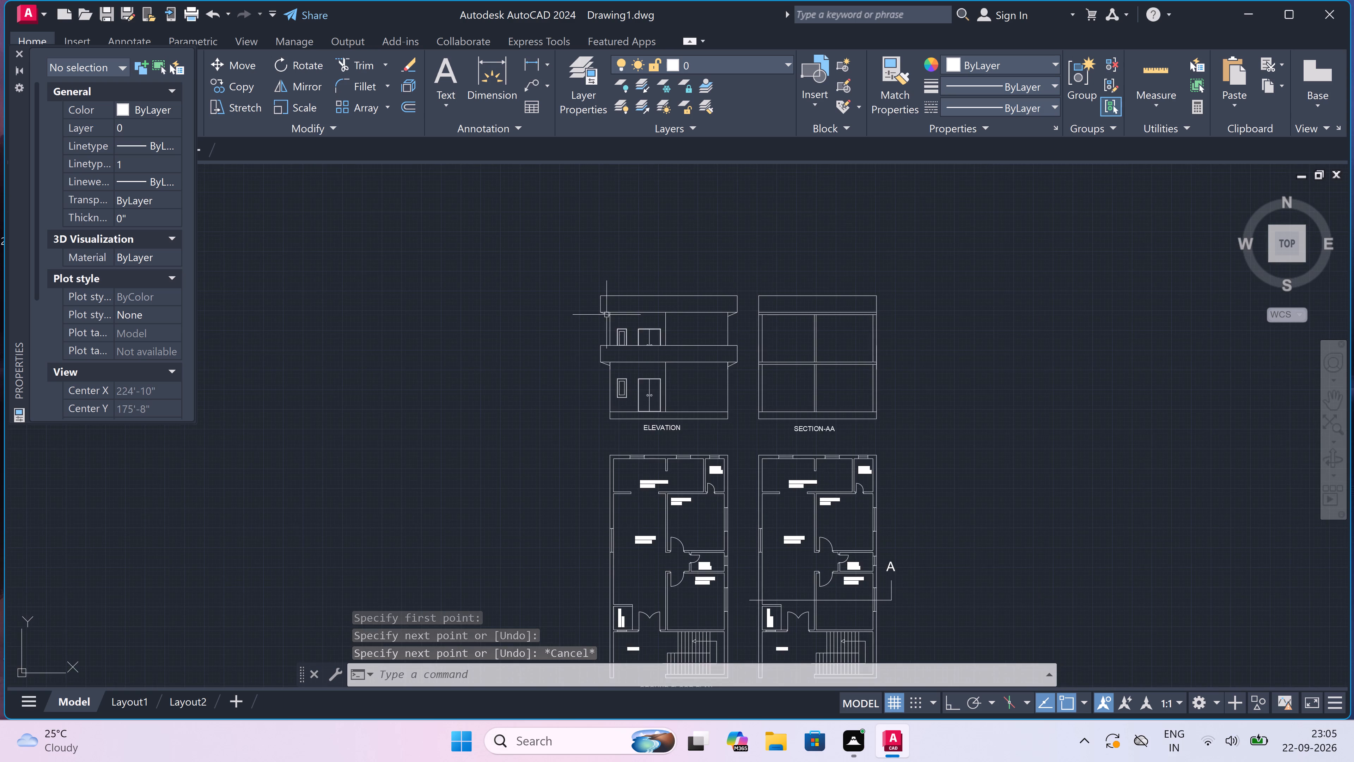
Draw a vertical line along the elevation's right wall, from the balcony band's bottom edge up to the roof band's top edge.
{"action": "scroll", "coordinate": [606, 315], "scroll_direction": "down", "scroll_amount": 1}
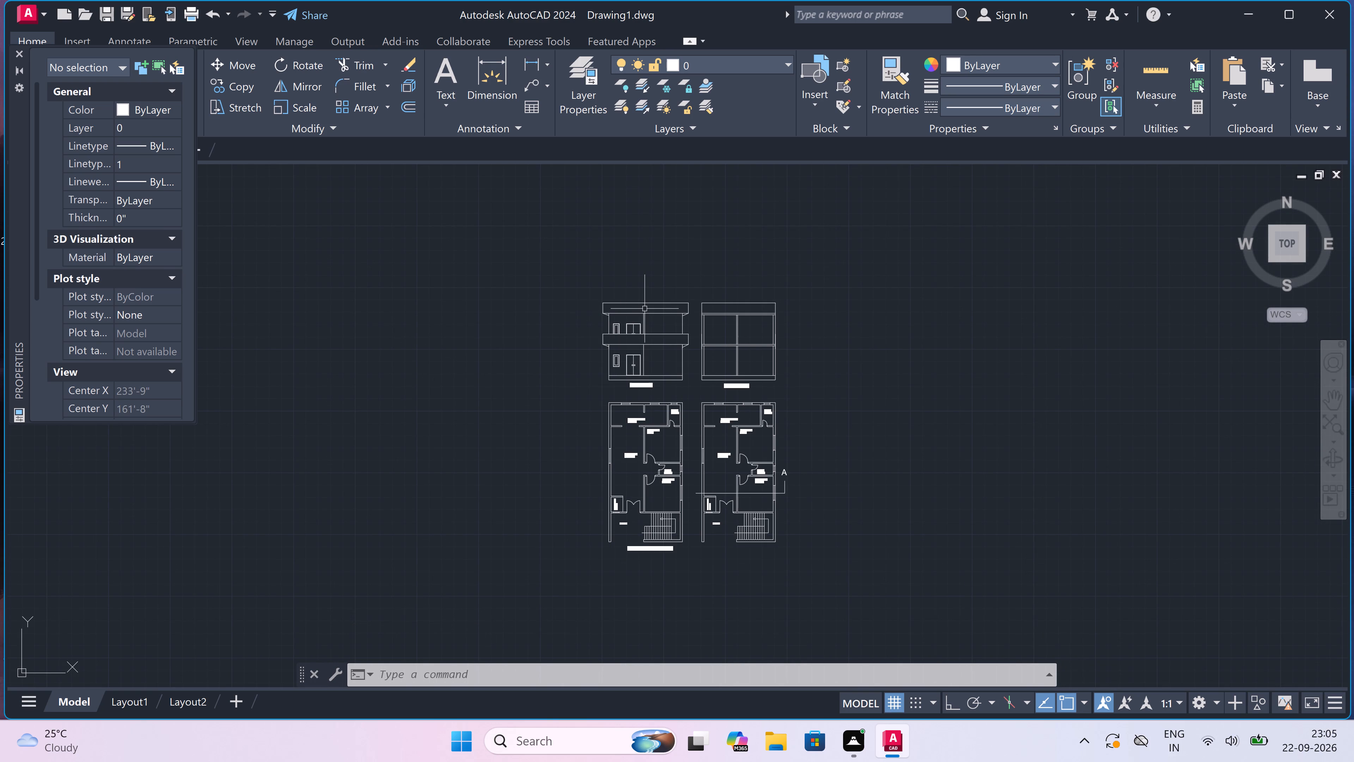
{"action": "scroll", "coordinate": [645, 309], "scroll_direction": "up", "scroll_amount": 2}
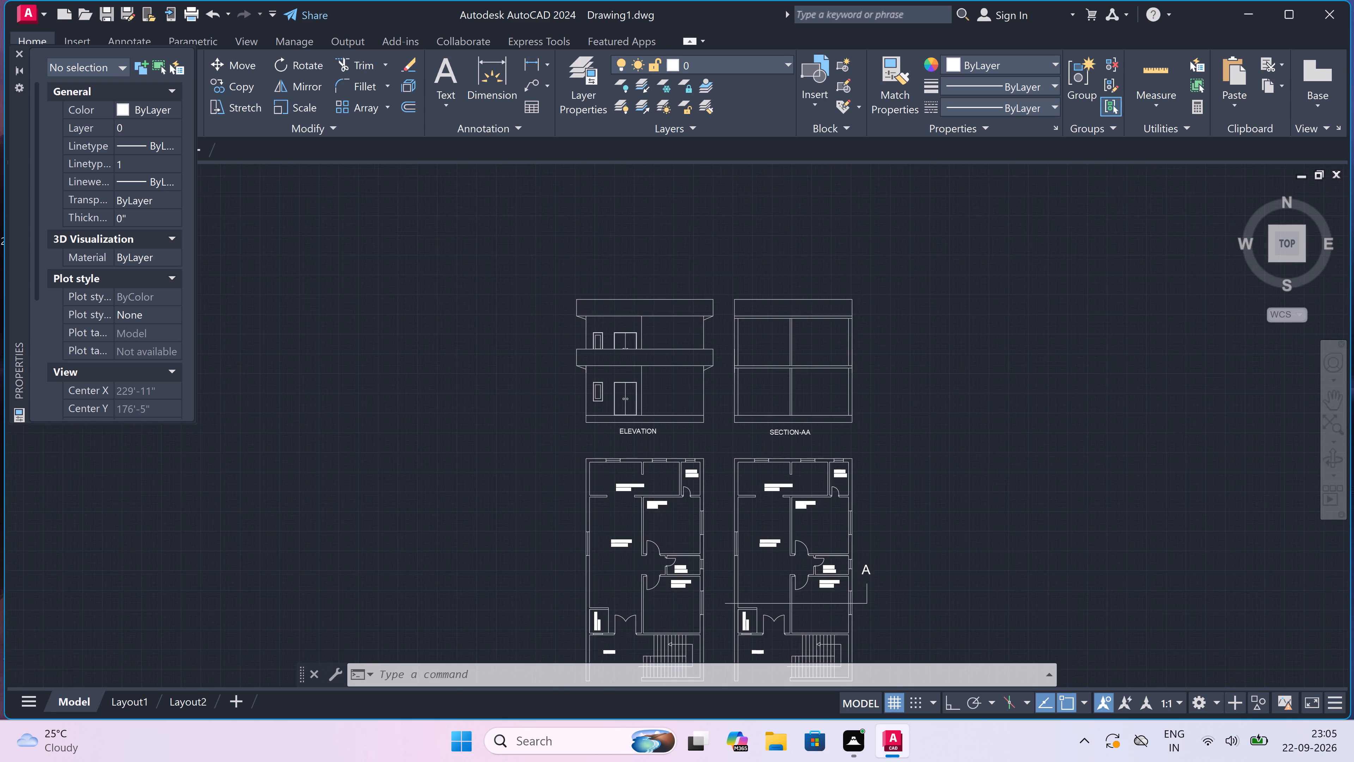
{"action": "key", "text": "l"}
{"action": "key", "text": "space"}
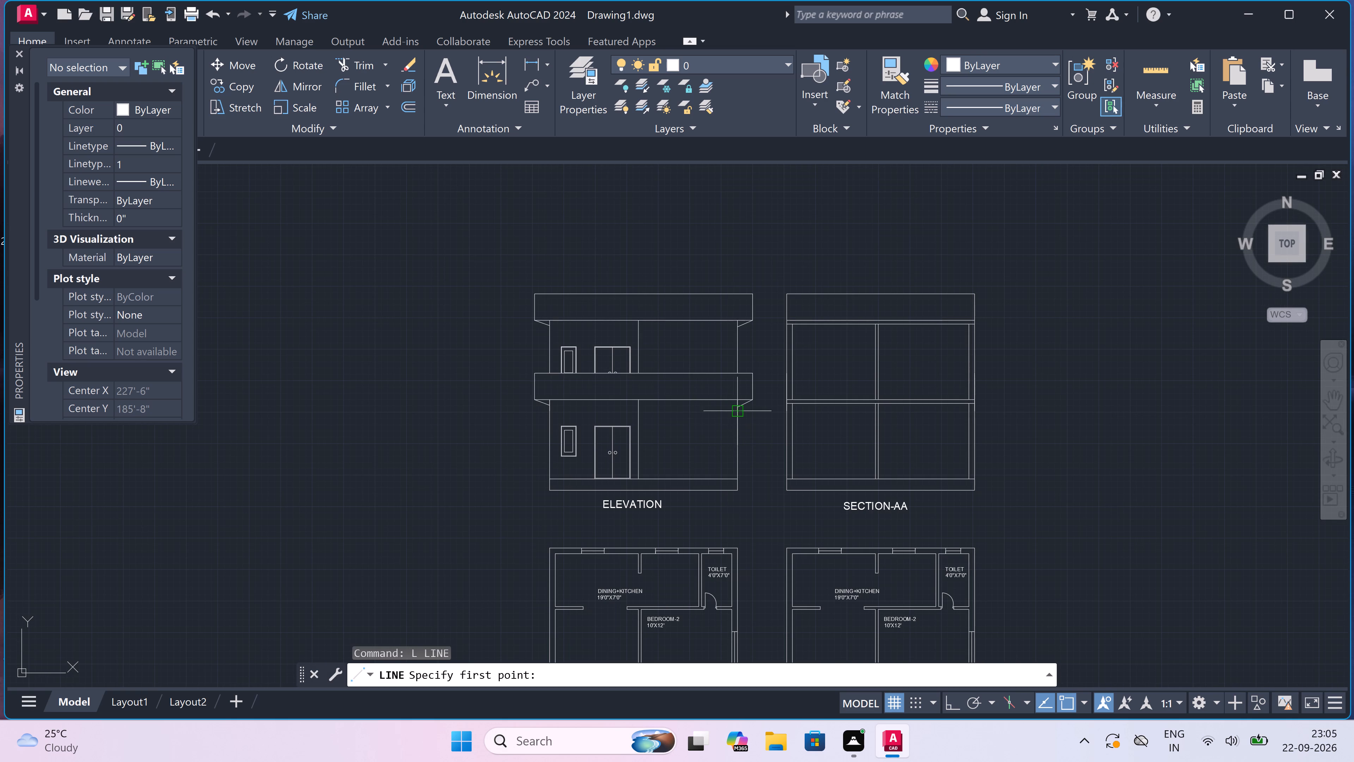
{"action": "left_click", "coordinate": [735, 399]}
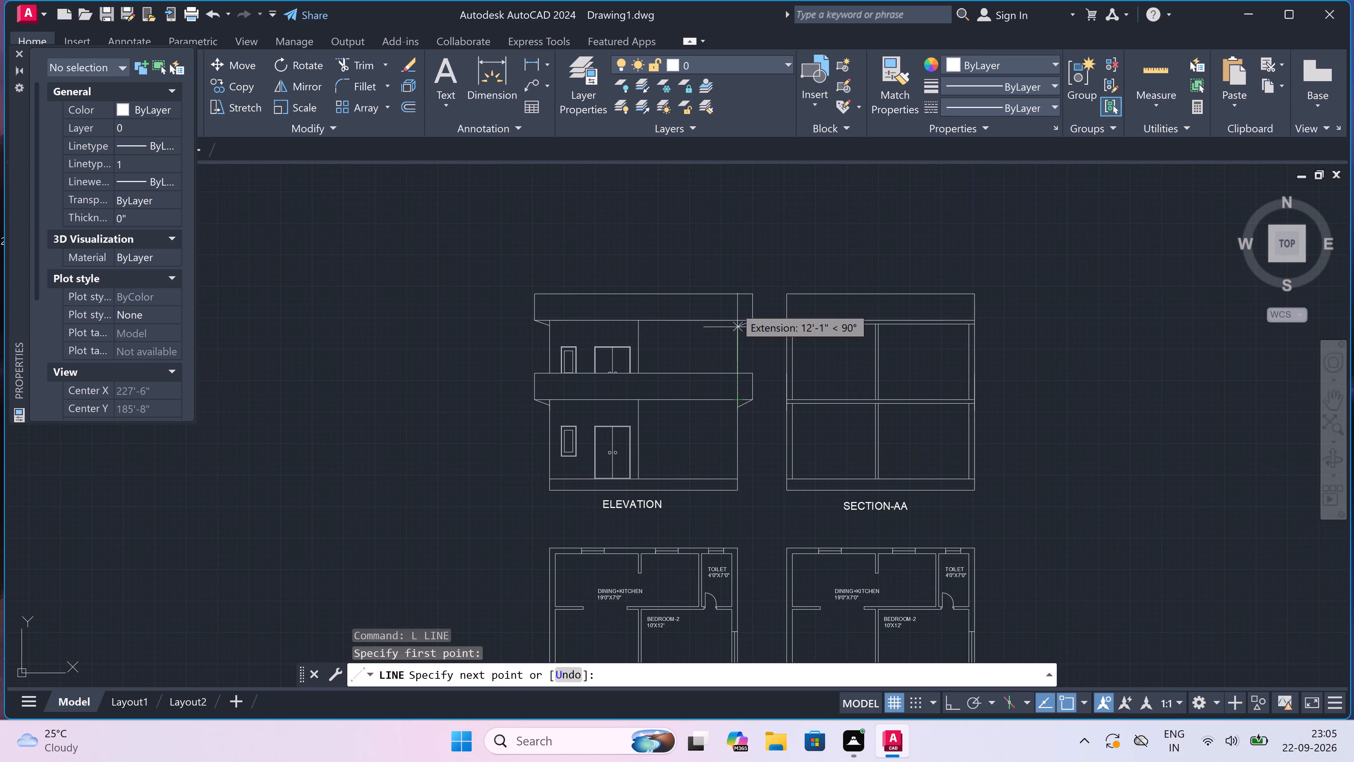
{"action": "left_click", "coordinate": [736, 298]}
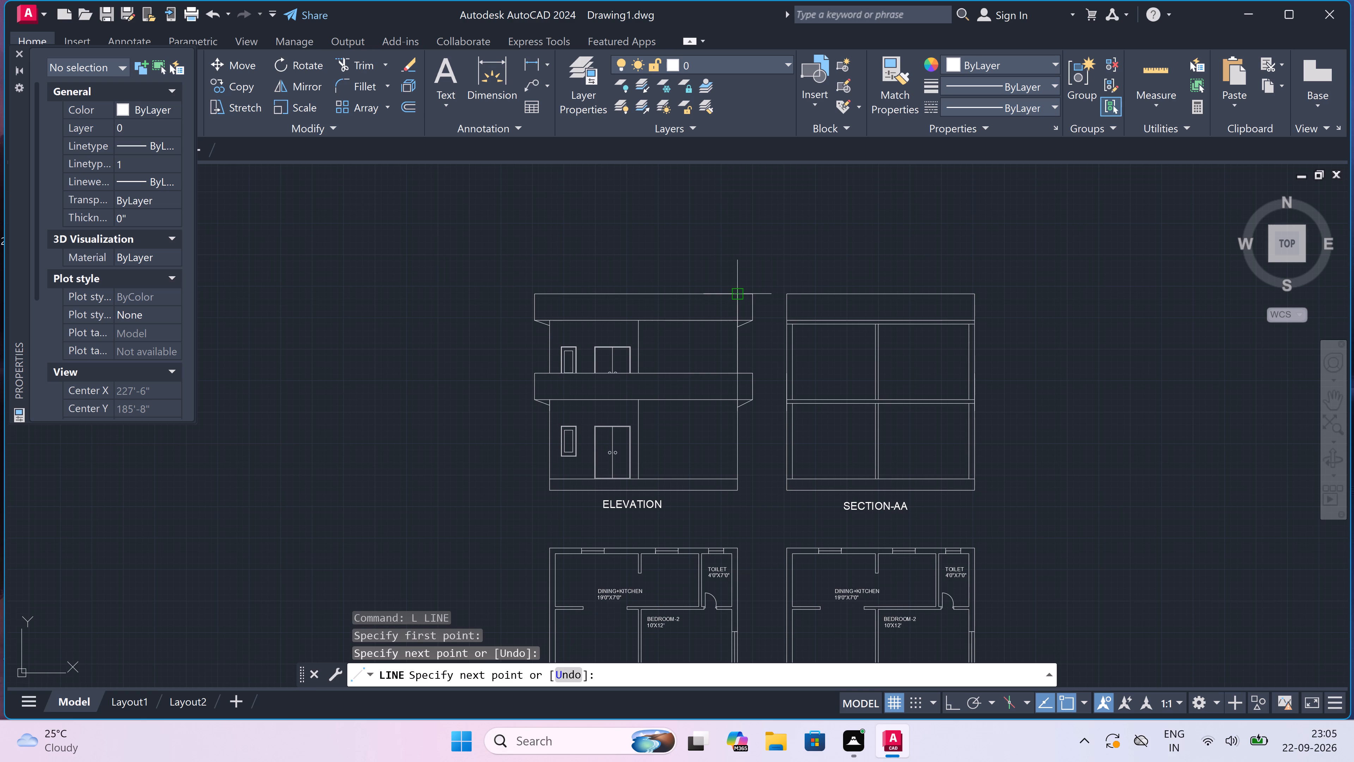
{"action": "key", "text": "Escape"}
With ortho on, draw a vertical line from the balcony's bottom edge at the middle wall line up to the roof band's top edge.
{"action": "key", "text": "space"}
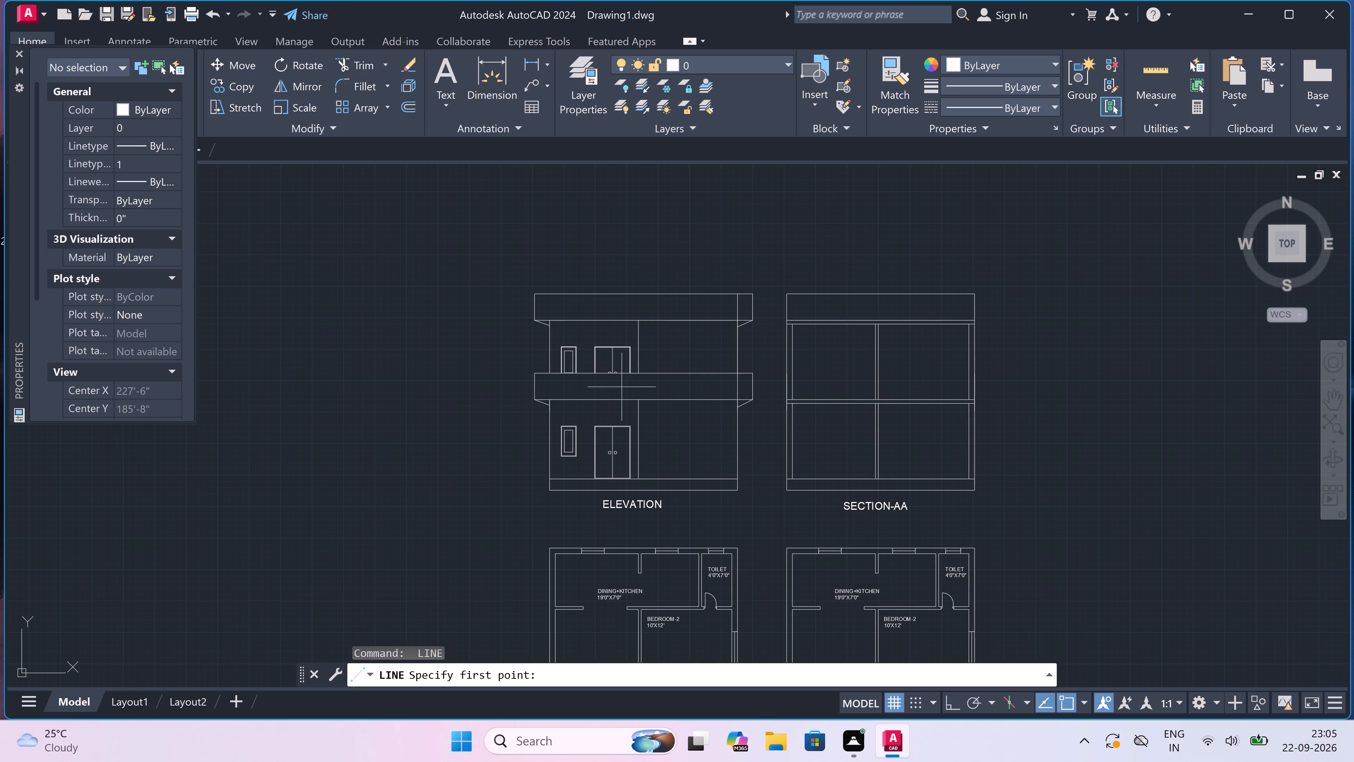
{"action": "left_click", "coordinate": [638, 399]}
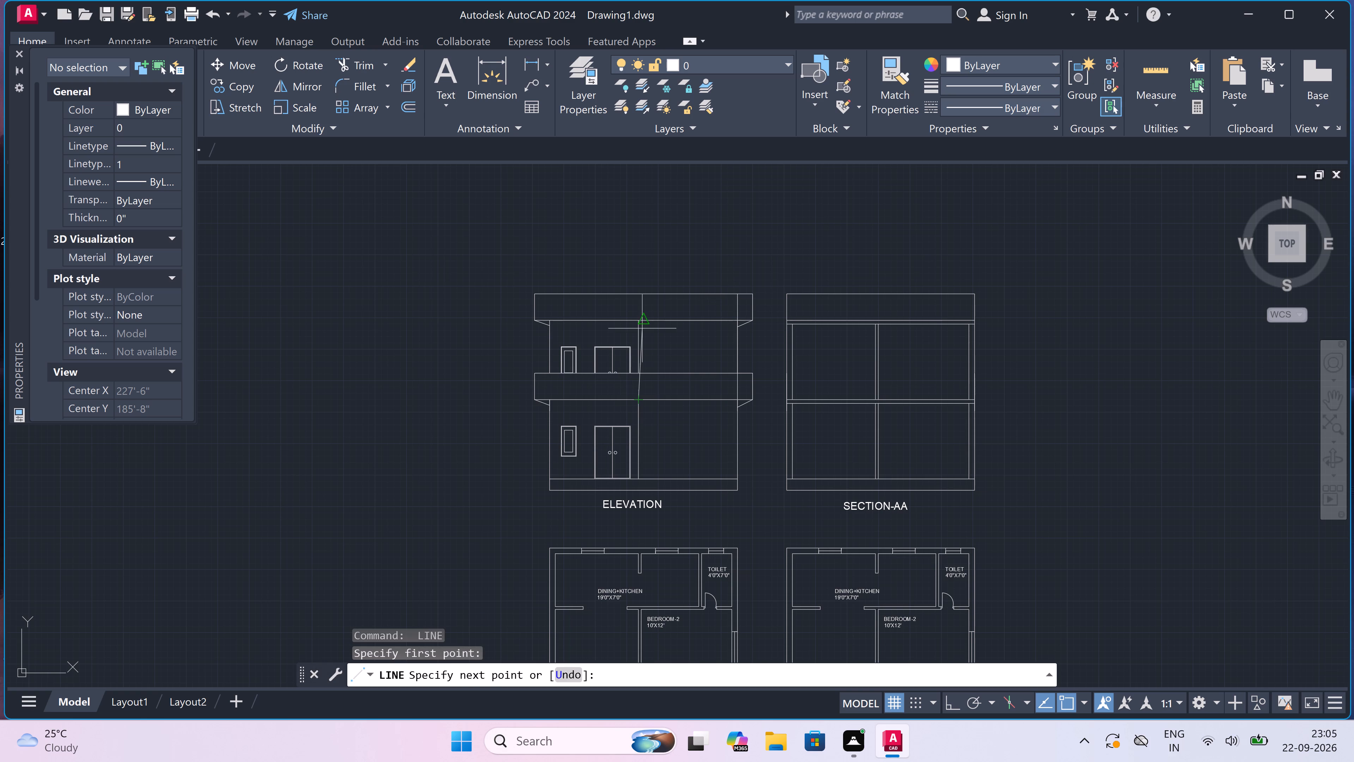
{"action": "key", "text": "F8"}
{"action": "left_click", "coordinate": [638, 292]}
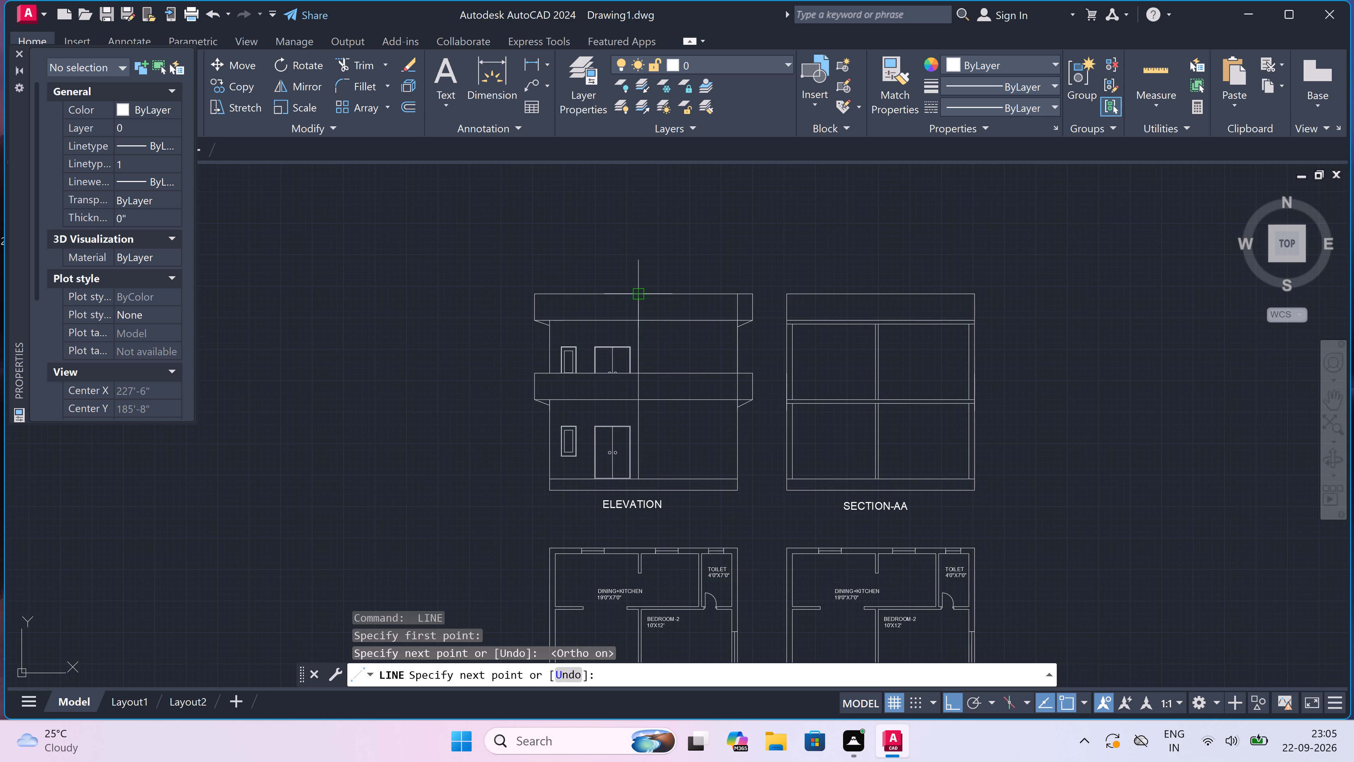
{"action": "key", "text": "Escape"}
Trim away the roof and balcony overhangs and their sloped supports beyond the elevation's right wall.
{"action": "scroll", "coordinate": [638, 292], "scroll_direction": "down", "scroll_amount": 1}
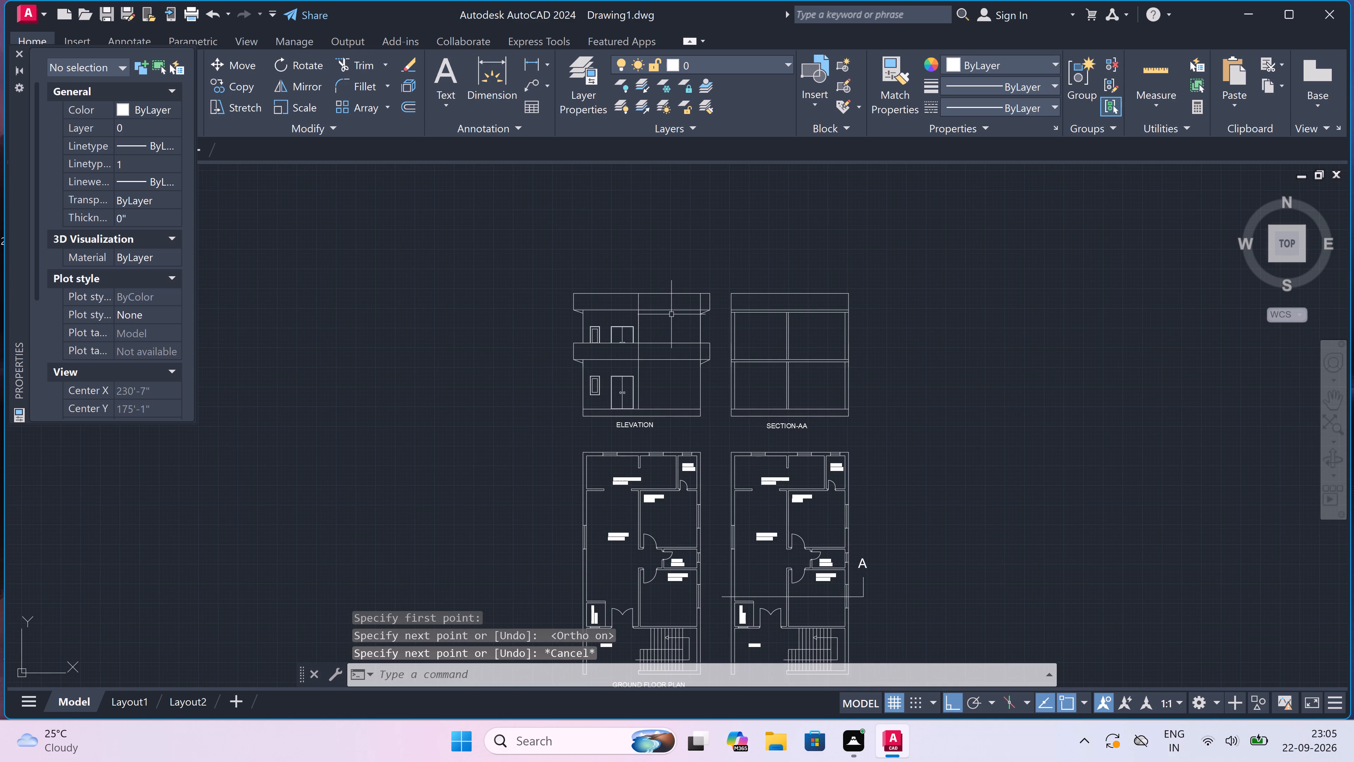
{"action": "key", "text": "t"}
{"action": "key", "text": "r"}
{"action": "key", "text": "space"}
{"action": "scroll", "coordinate": [686, 320], "scroll_direction": "up", "scroll_amount": 2}
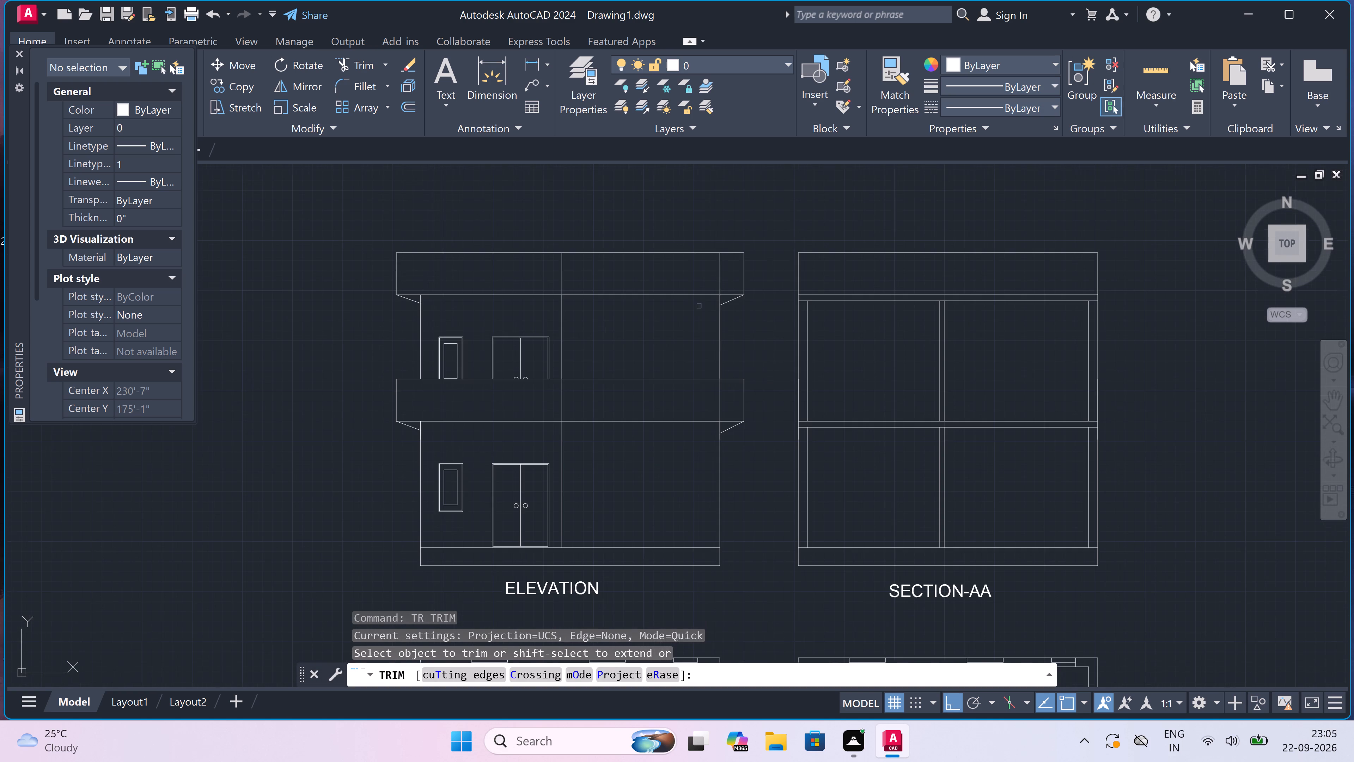
{"action": "left_click", "coordinate": [731, 243]}
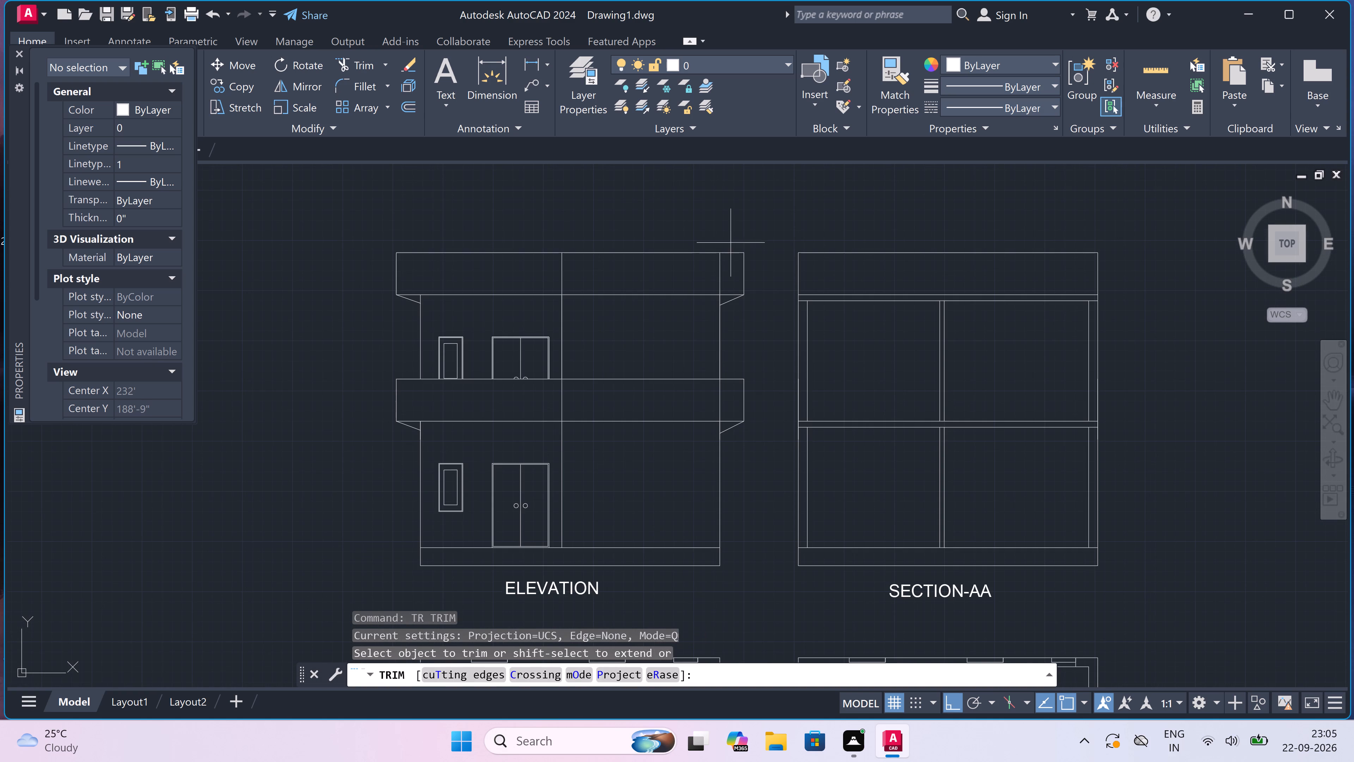
{"action": "left_click", "coordinate": [731, 431]}
{"action": "left_click", "coordinate": [732, 405]}
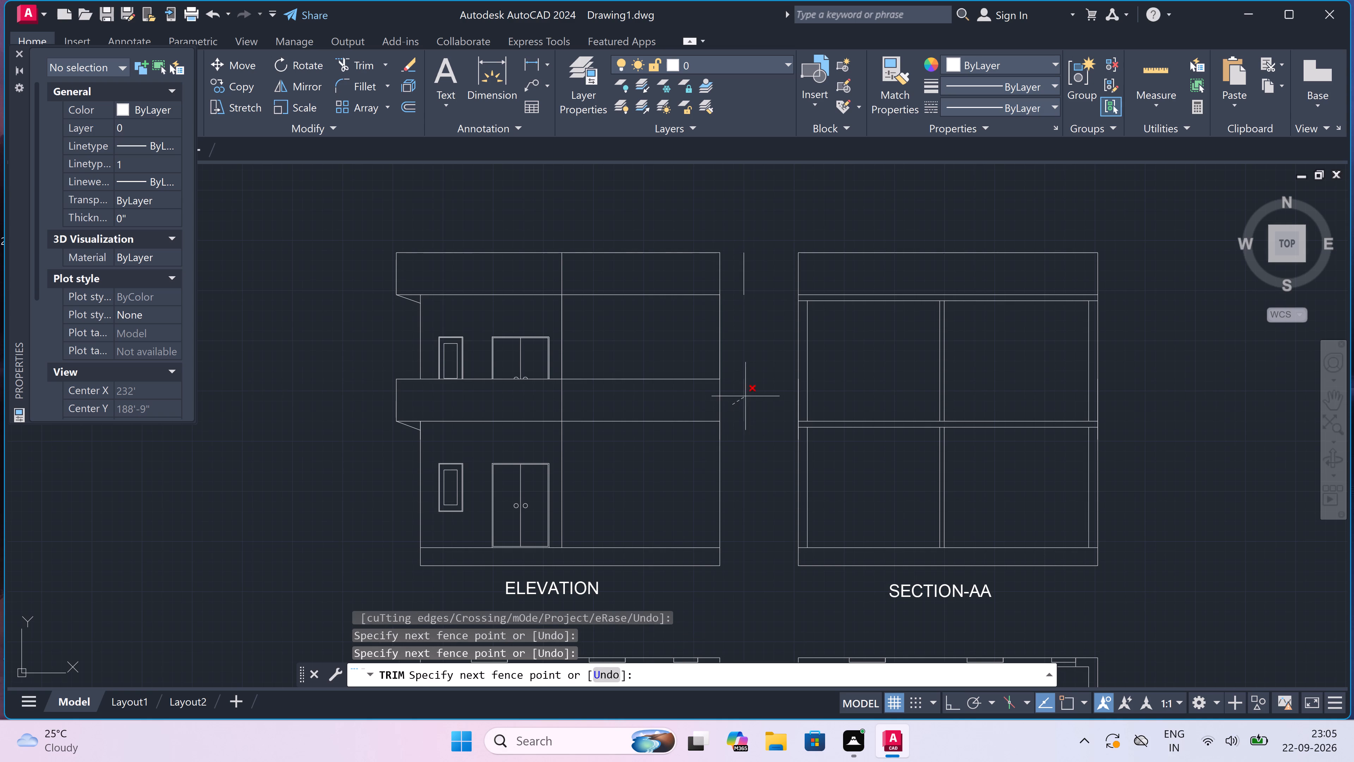
{"action": "left_click", "coordinate": [745, 396]}
{"action": "left_click", "coordinate": [756, 258]}
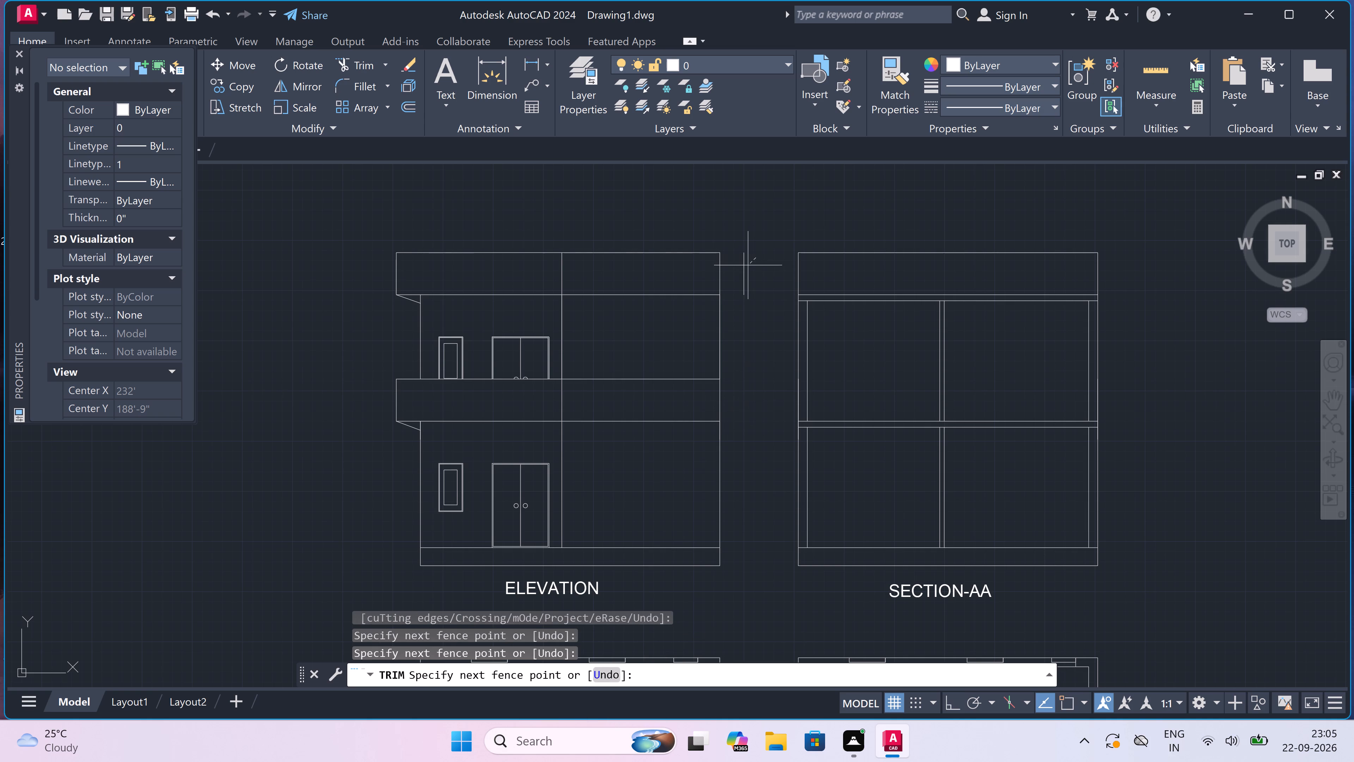
{"action": "left_click", "coordinate": [743, 266]}
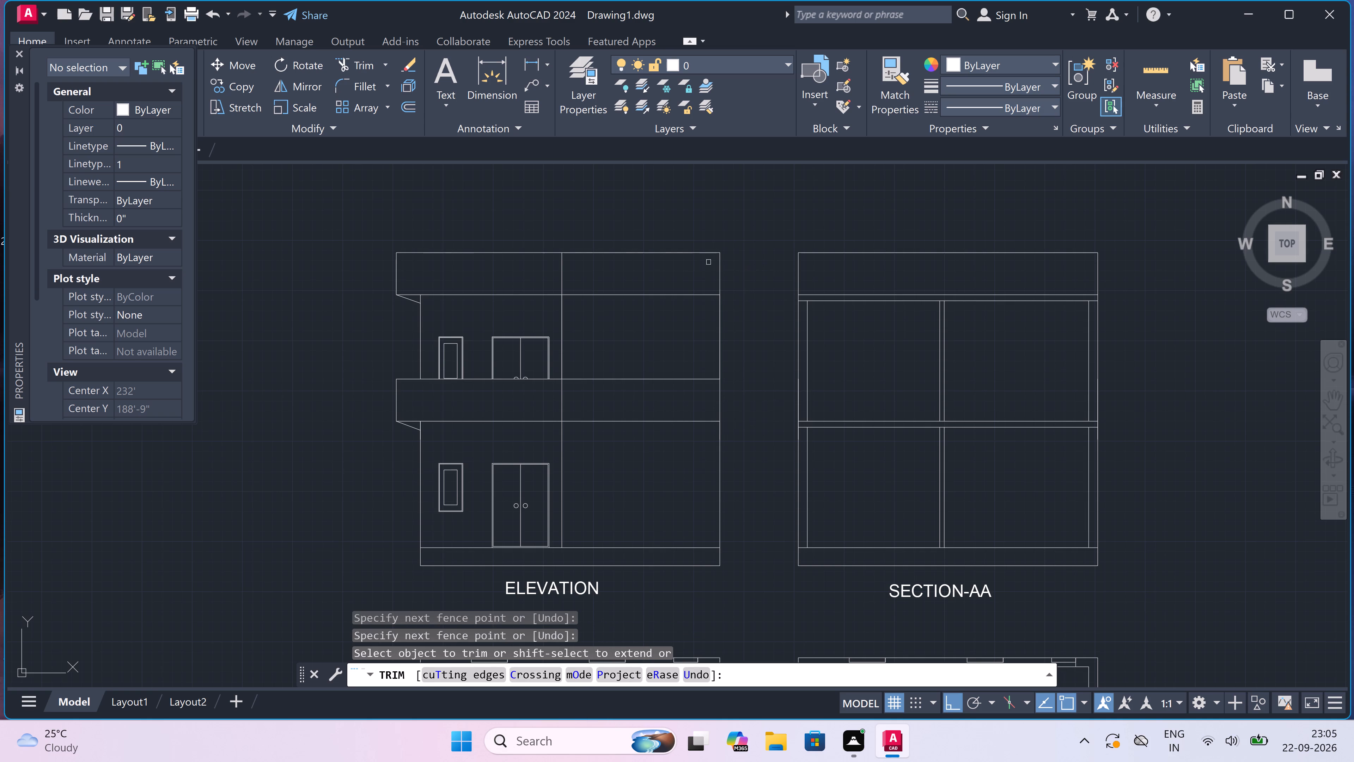
Trim the roof band's lower line and both balcony band lines between the elevation's middle and right wall lines.
{"action": "left_click_drag", "start_coordinate": [647, 285], "coordinate": [646, 295]}
{"action": "left_click", "coordinate": [630, 289]}
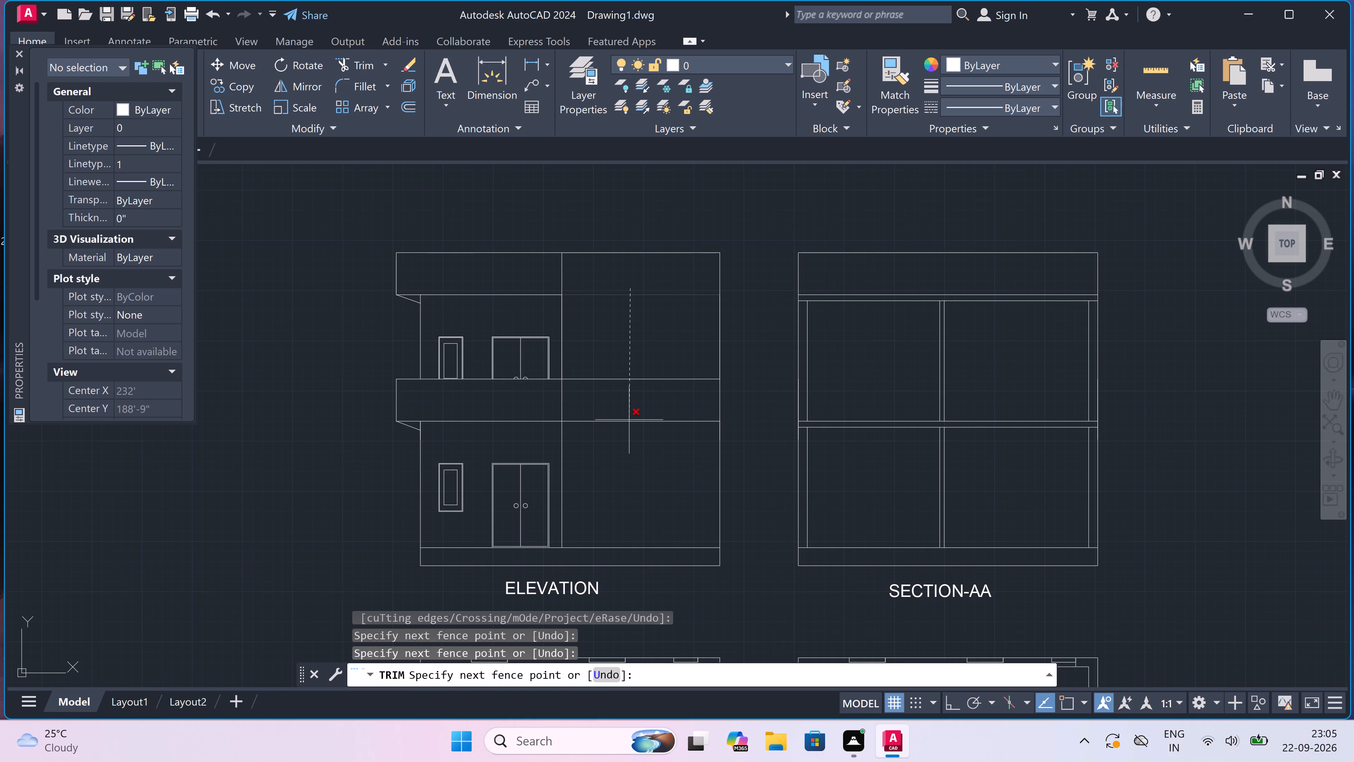
{"action": "left_click", "coordinate": [629, 427]}
{"action": "scroll", "coordinate": [629, 427], "scroll_direction": "down", "scroll_amount": 3}
{"action": "scroll", "coordinate": [629, 427], "scroll_direction": "up", "scroll_amount": 3}
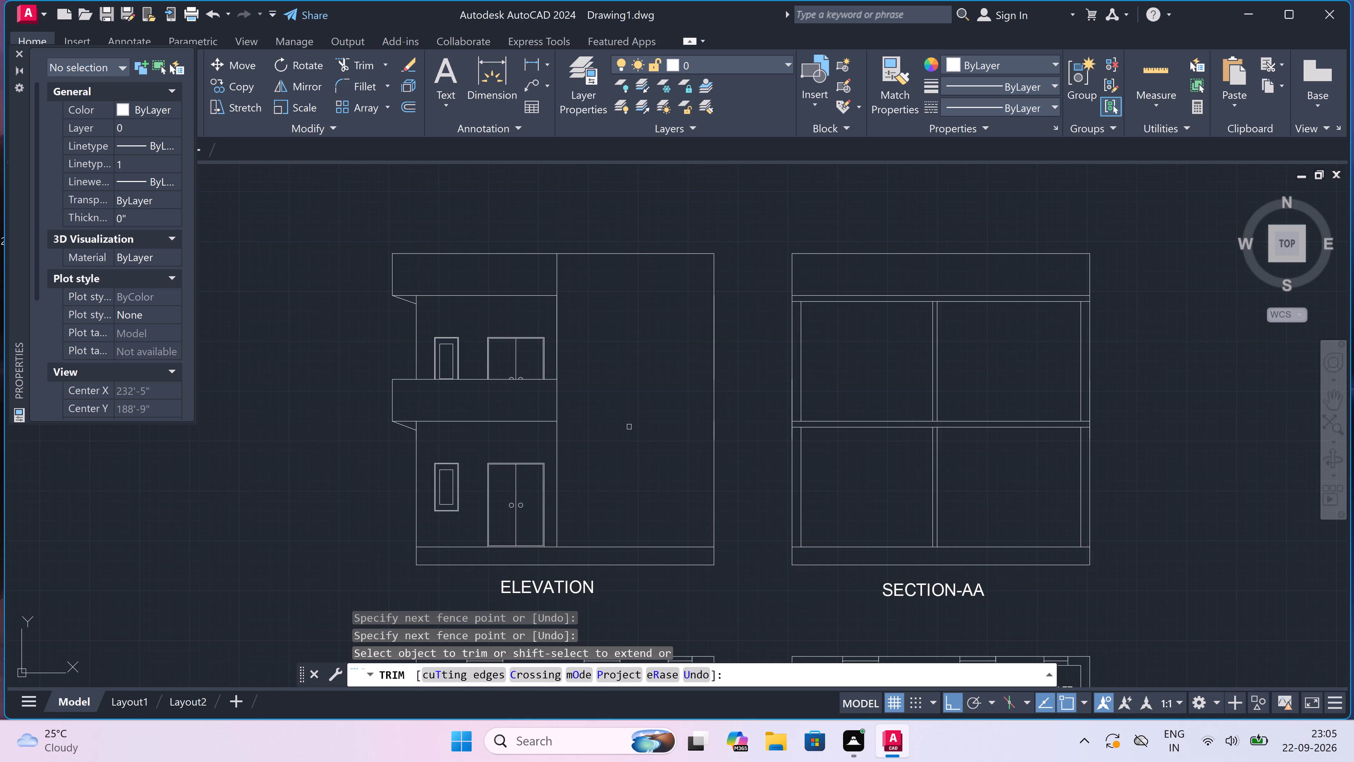
{"action": "key", "text": "Escape"}
Draw a vertical line from the ground-floor door's lower left corner down to the bottom of the plinth.
{"action": "scroll", "coordinate": [627, 417], "scroll_direction": "down", "scroll_amount": 3}
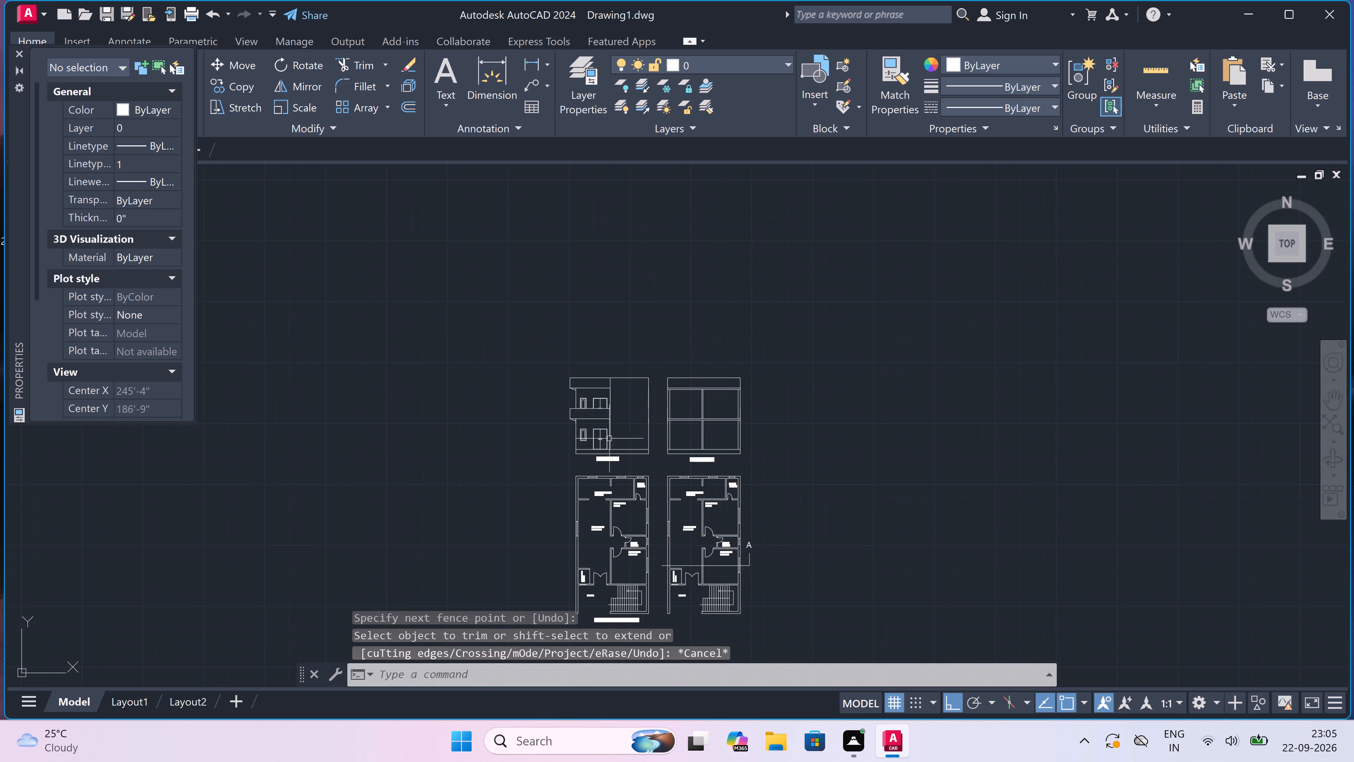
{"action": "scroll", "coordinate": [594, 458], "scroll_direction": "up", "scroll_amount": 3}
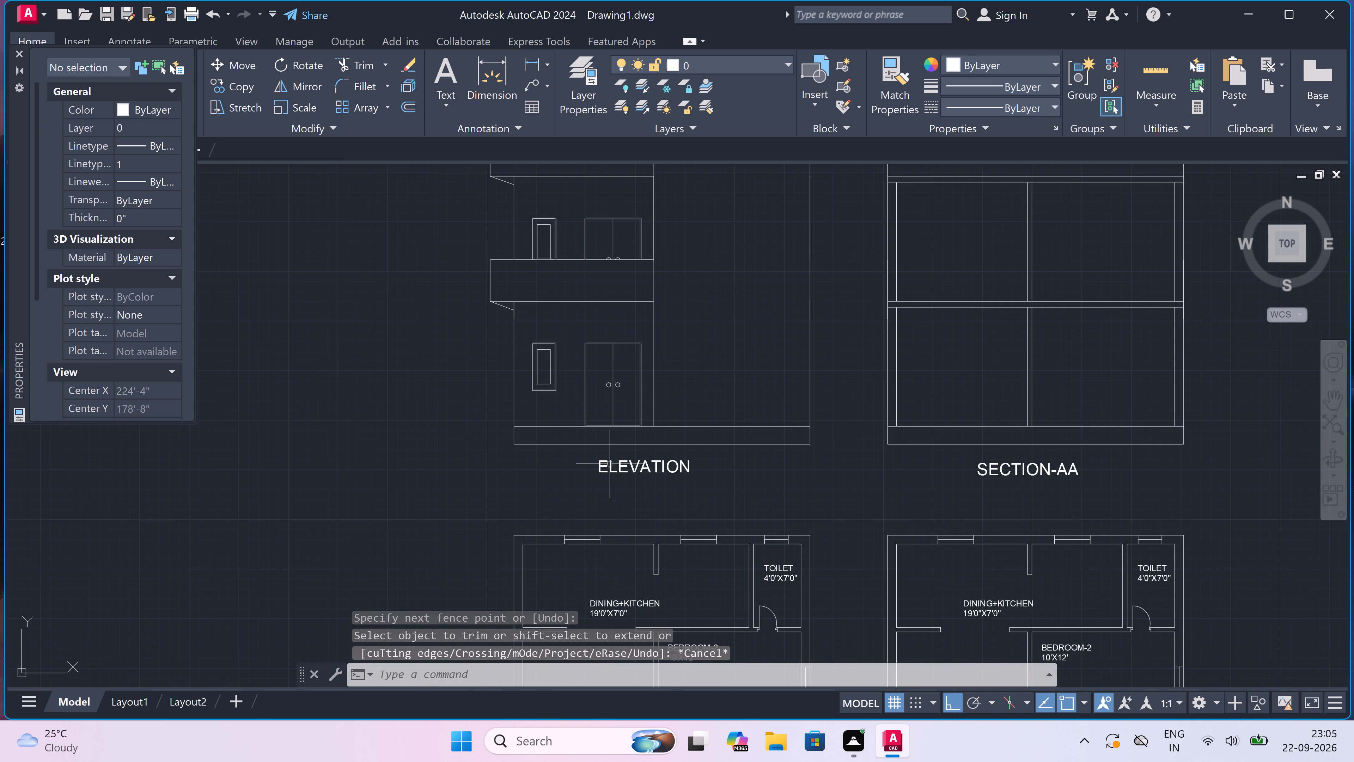
{"action": "scroll", "coordinate": [594, 419], "scroll_direction": "up", "scroll_amount": 2}
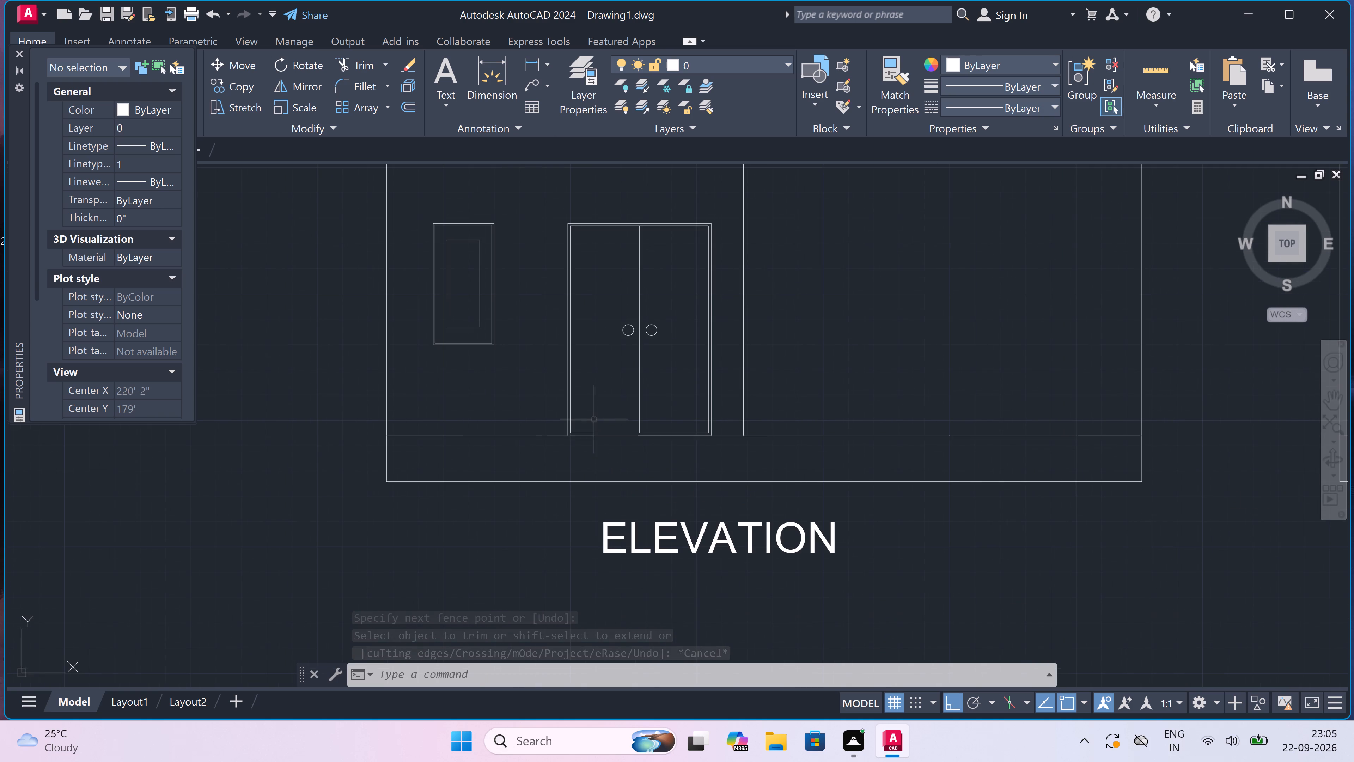
{"action": "scroll", "coordinate": [590, 441], "scroll_direction": "up", "scroll_amount": 2}
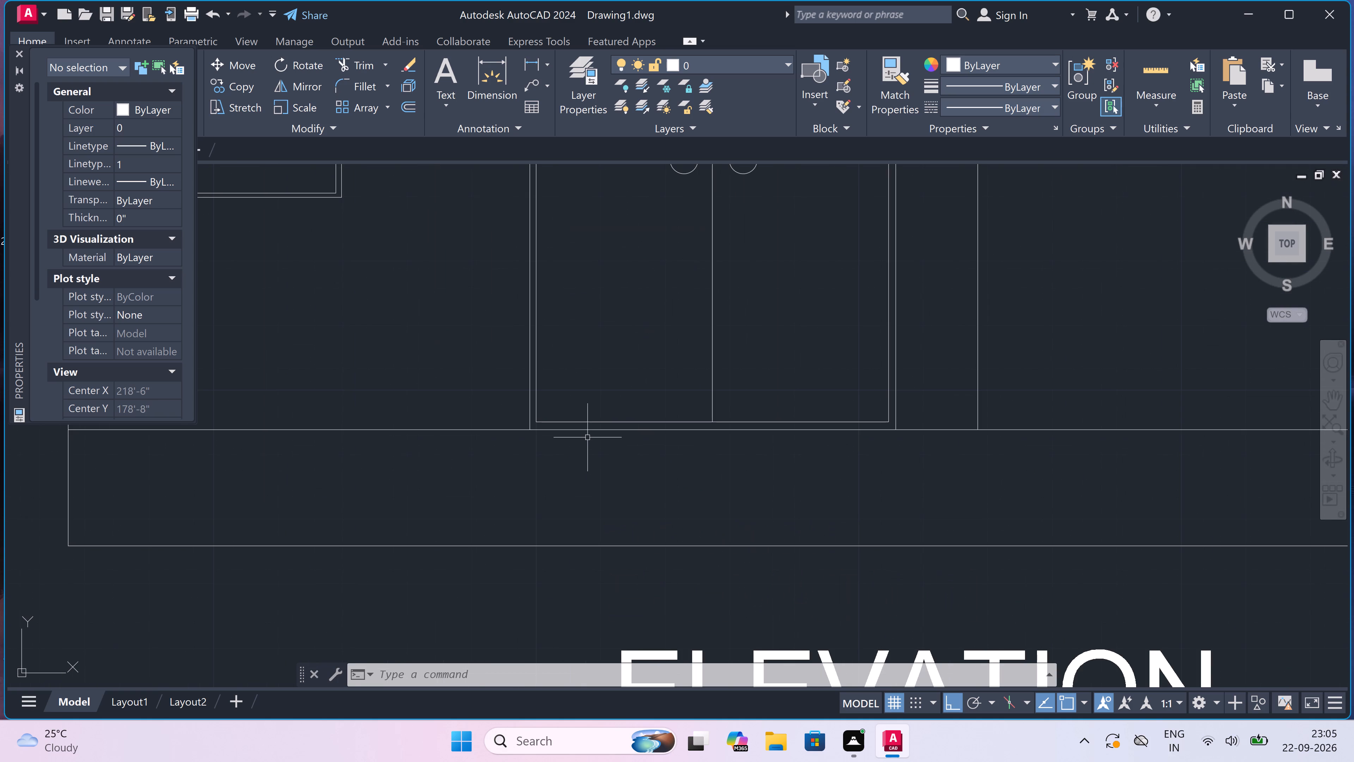
{"action": "type", "text": "L"}
{"action": "key", "text": "space"}
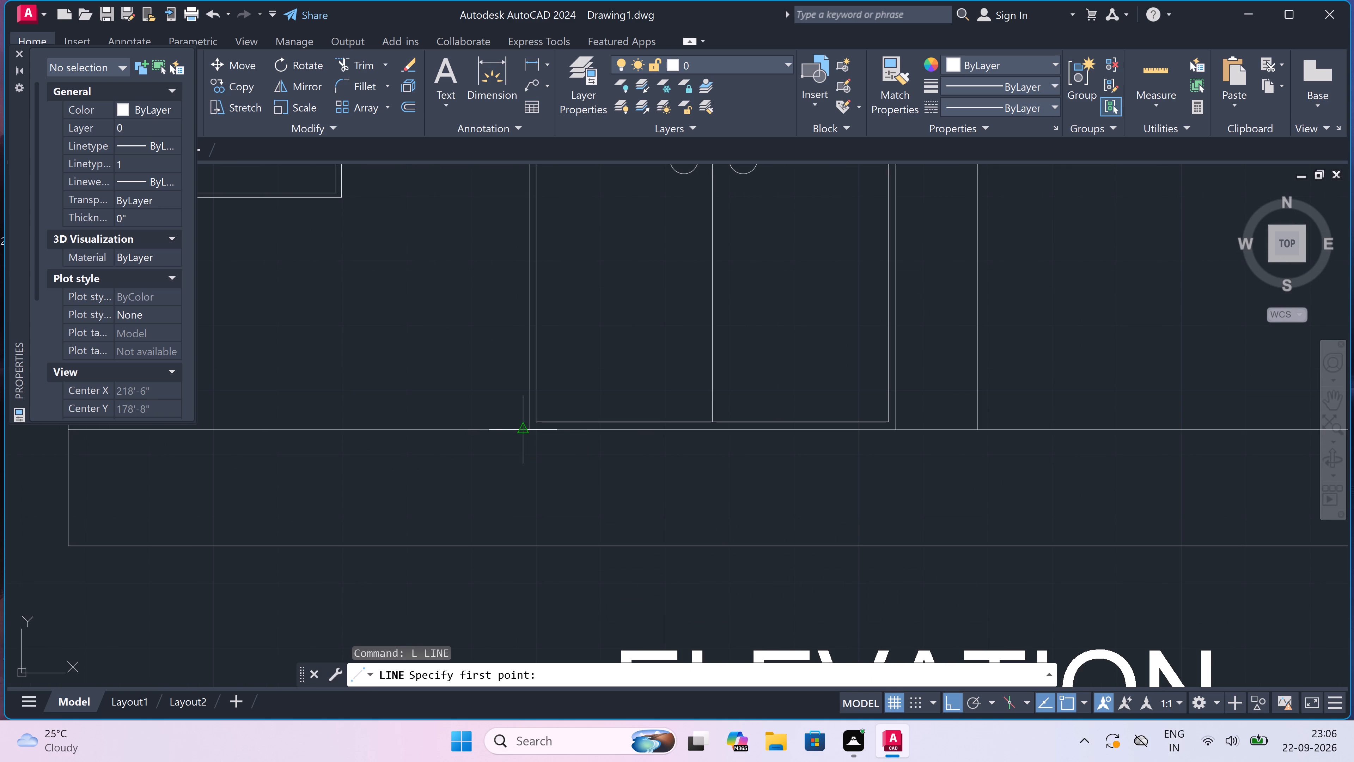
{"action": "left_click_drag", "start_coordinate": [531, 430], "coordinate": [531, 443]}
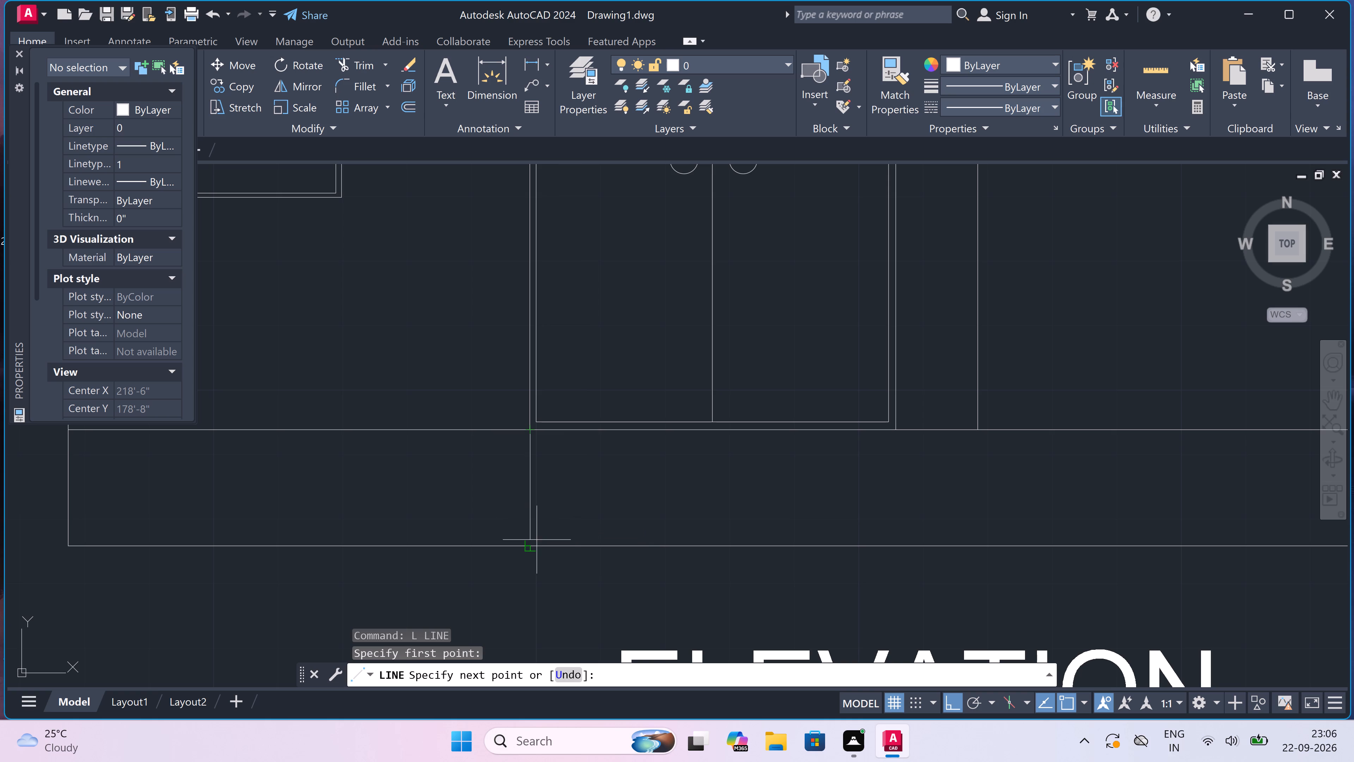
{"action": "left_click", "coordinate": [534, 543]}
{"action": "key", "text": "Escape"}
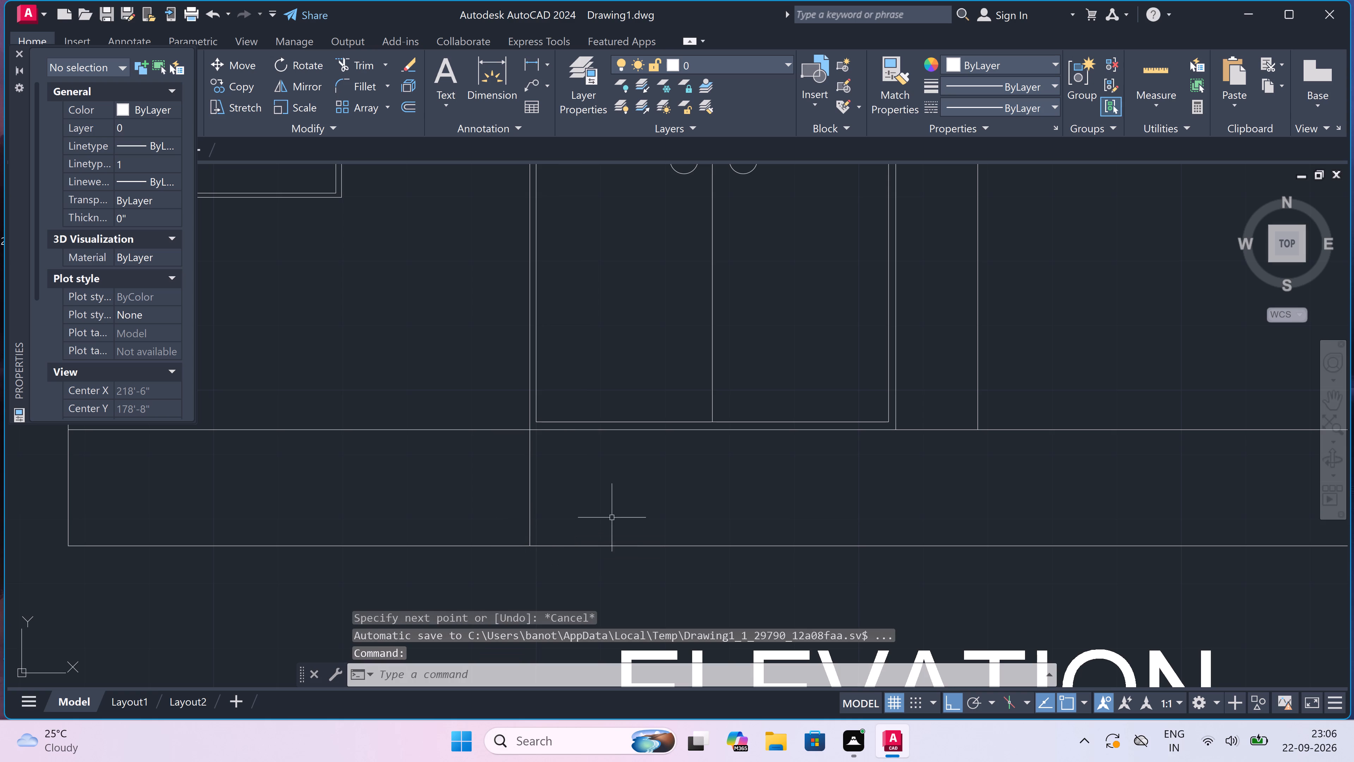
Draw a line from the door's lower right corner to the plinth bottom, back to mid-height, and across to the left step line.
{"action": "key", "text": "space"}
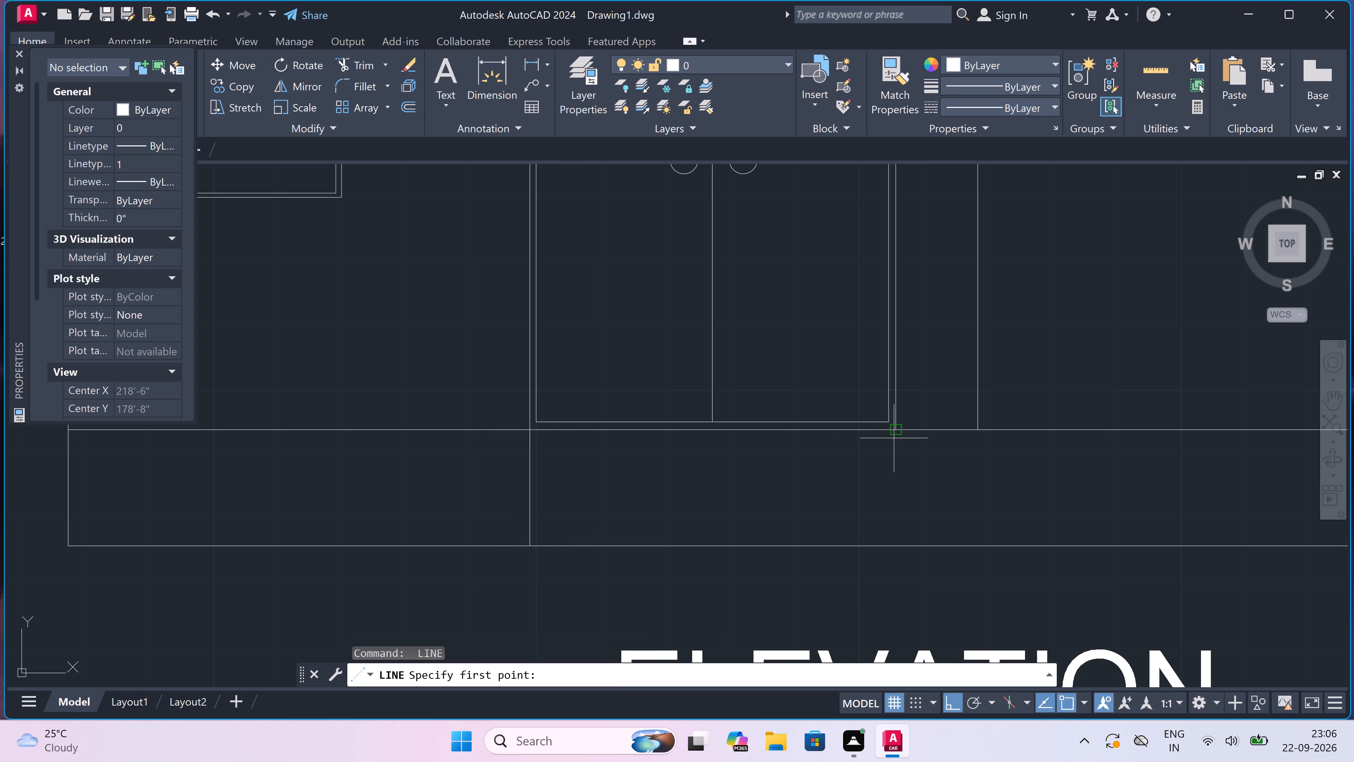
{"action": "left_click", "coordinate": [895, 432]}
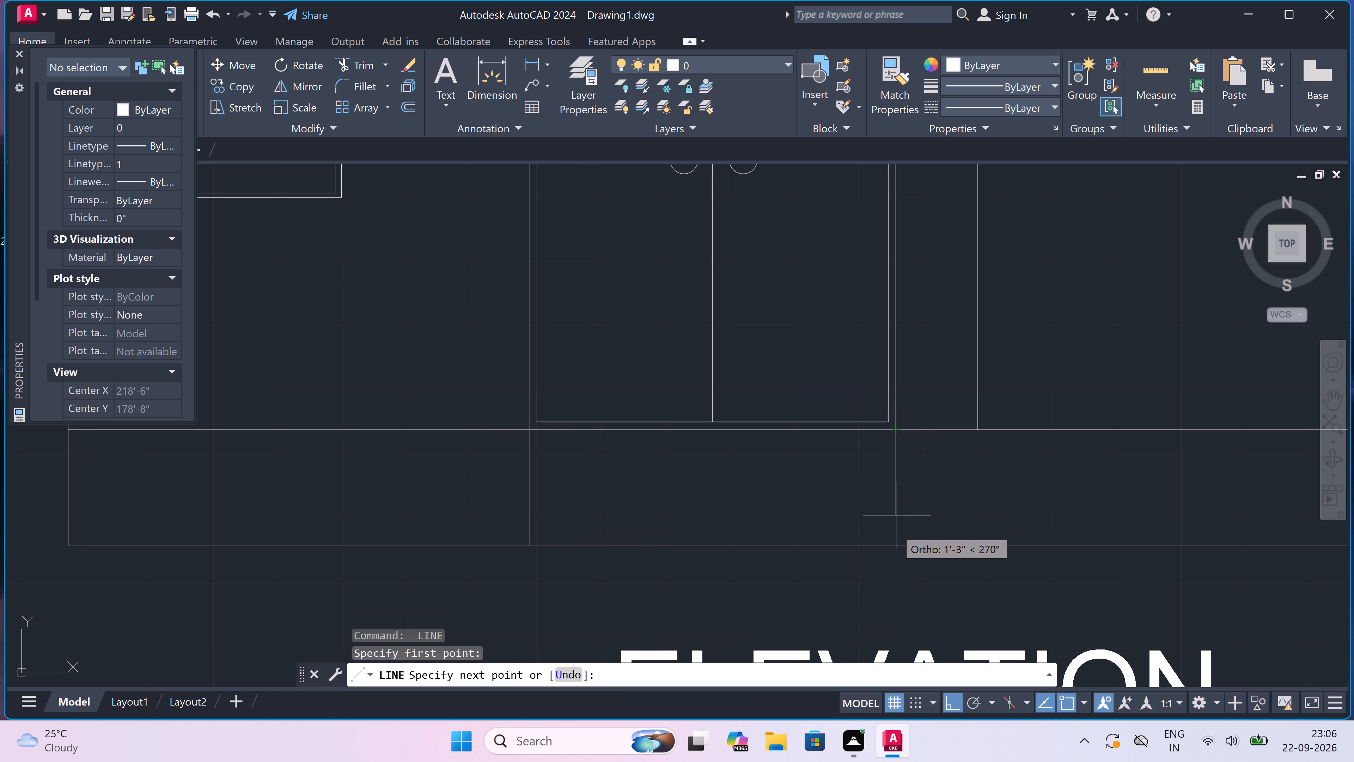
{"action": "left_click", "coordinate": [897, 548]}
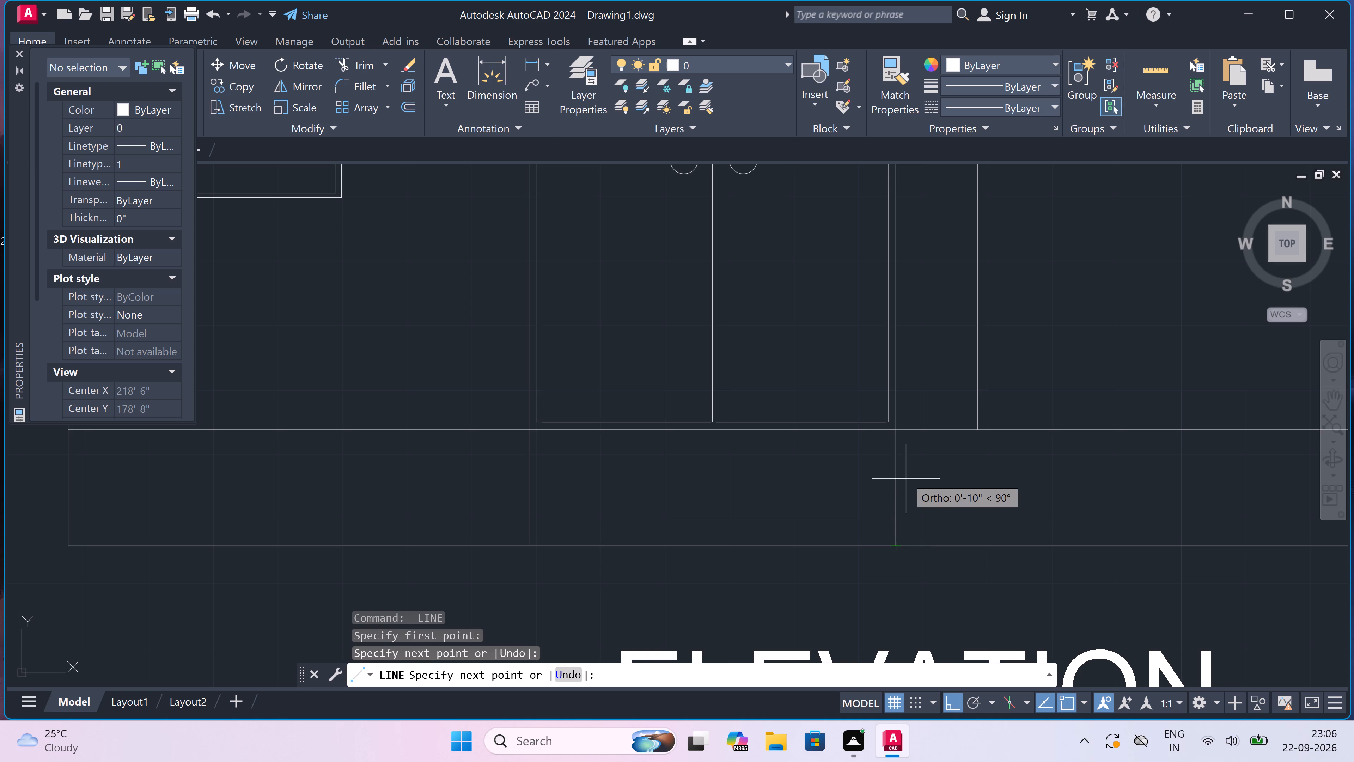
{"action": "left_click", "coordinate": [898, 488]}
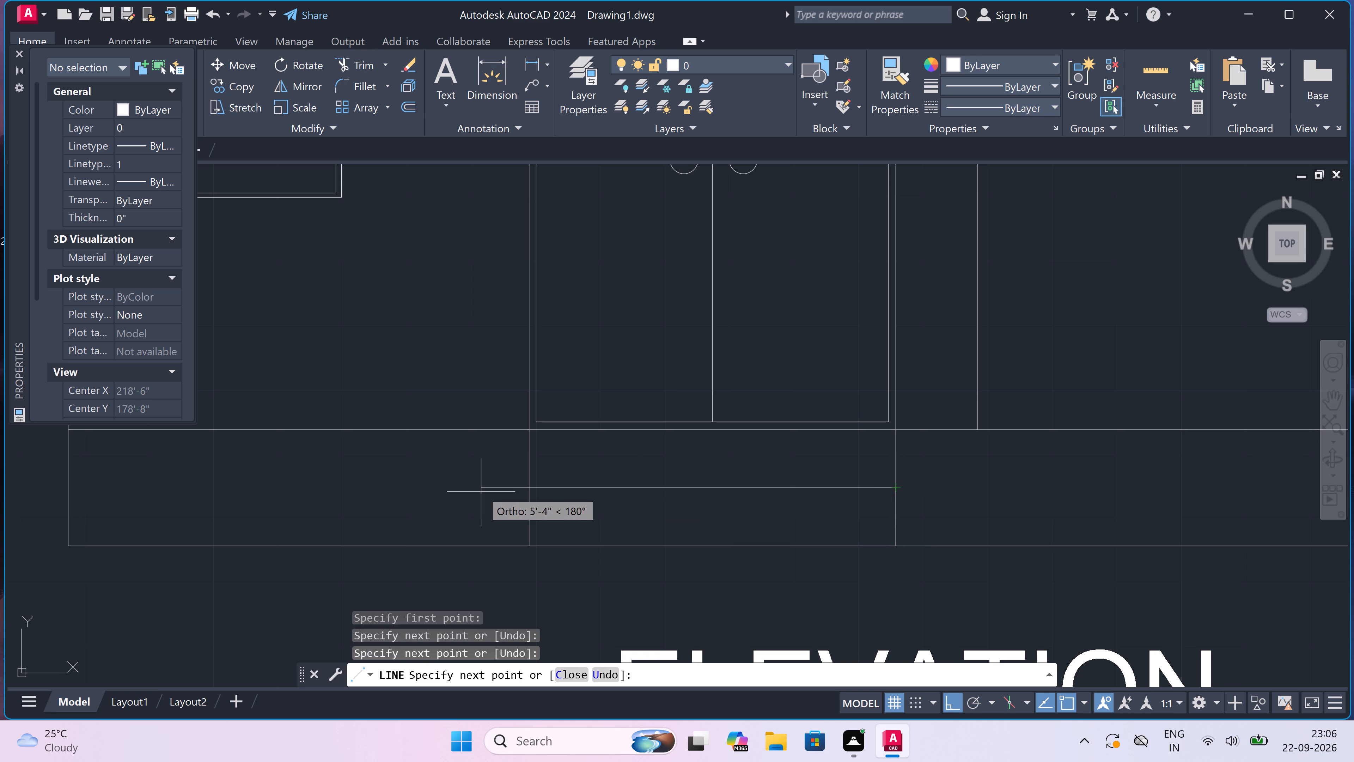
{"action": "left_click", "coordinate": [530, 482]}
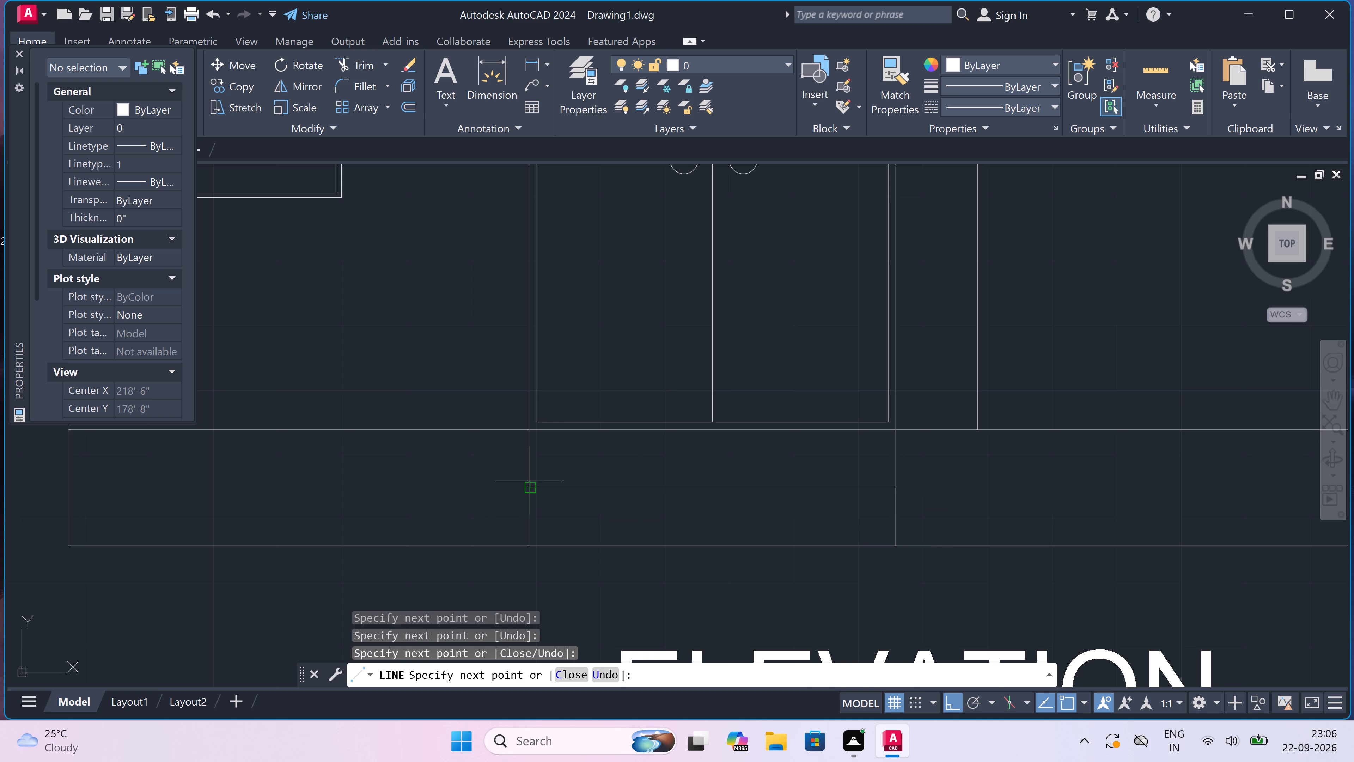
{"action": "key", "text": "Escape"}
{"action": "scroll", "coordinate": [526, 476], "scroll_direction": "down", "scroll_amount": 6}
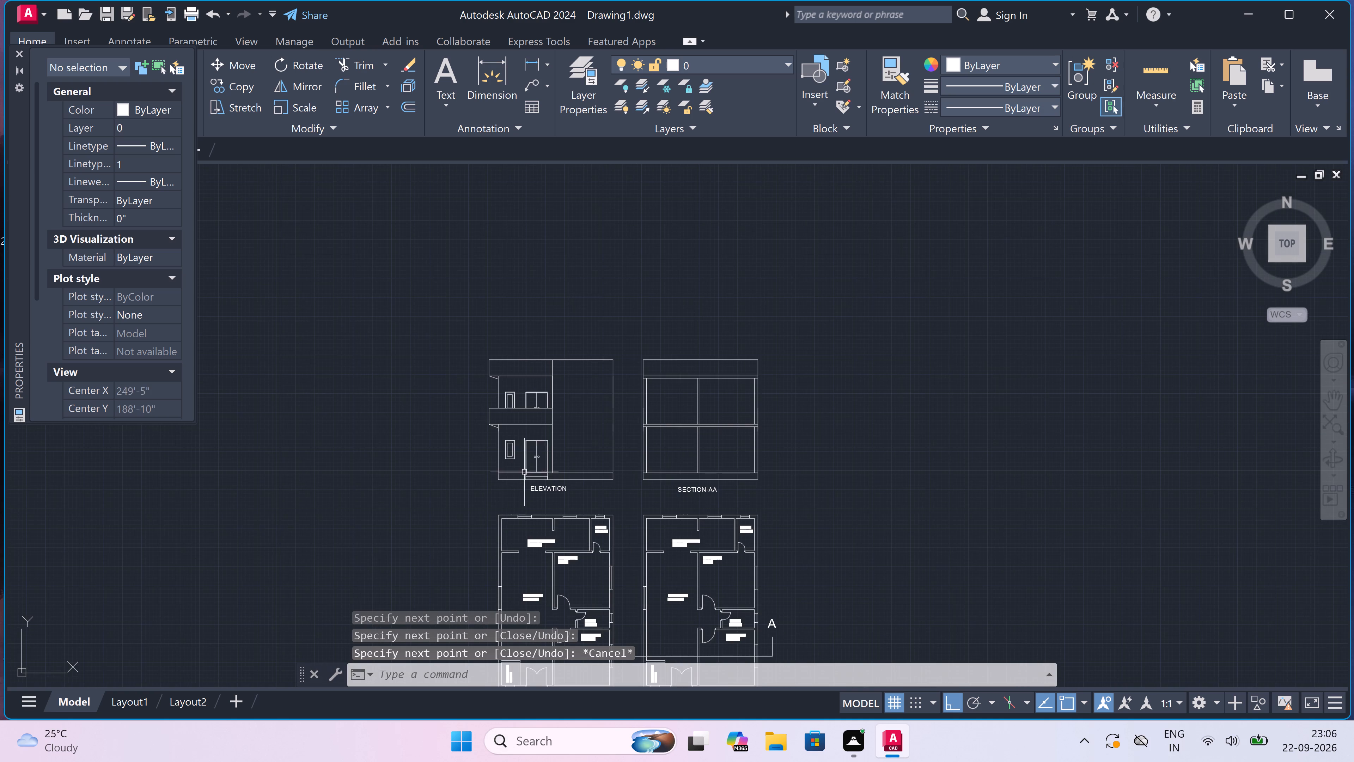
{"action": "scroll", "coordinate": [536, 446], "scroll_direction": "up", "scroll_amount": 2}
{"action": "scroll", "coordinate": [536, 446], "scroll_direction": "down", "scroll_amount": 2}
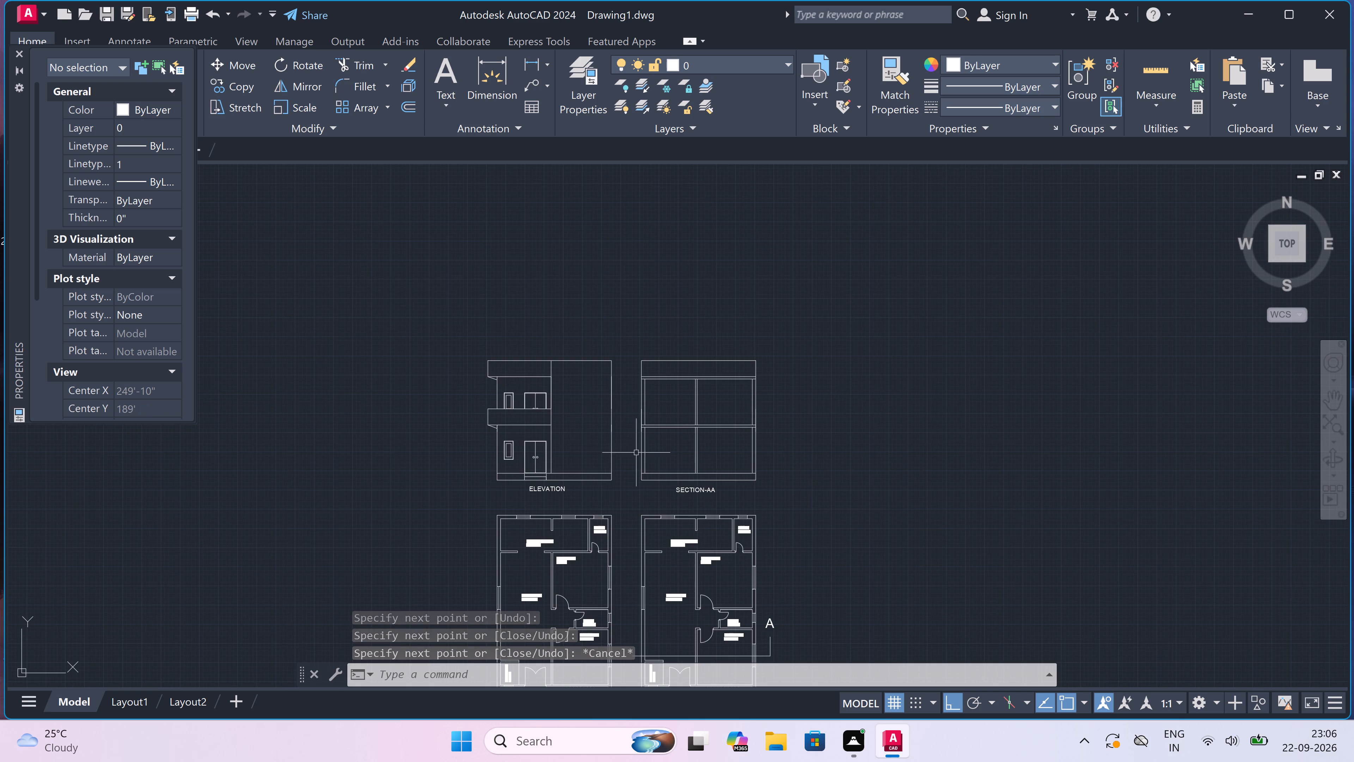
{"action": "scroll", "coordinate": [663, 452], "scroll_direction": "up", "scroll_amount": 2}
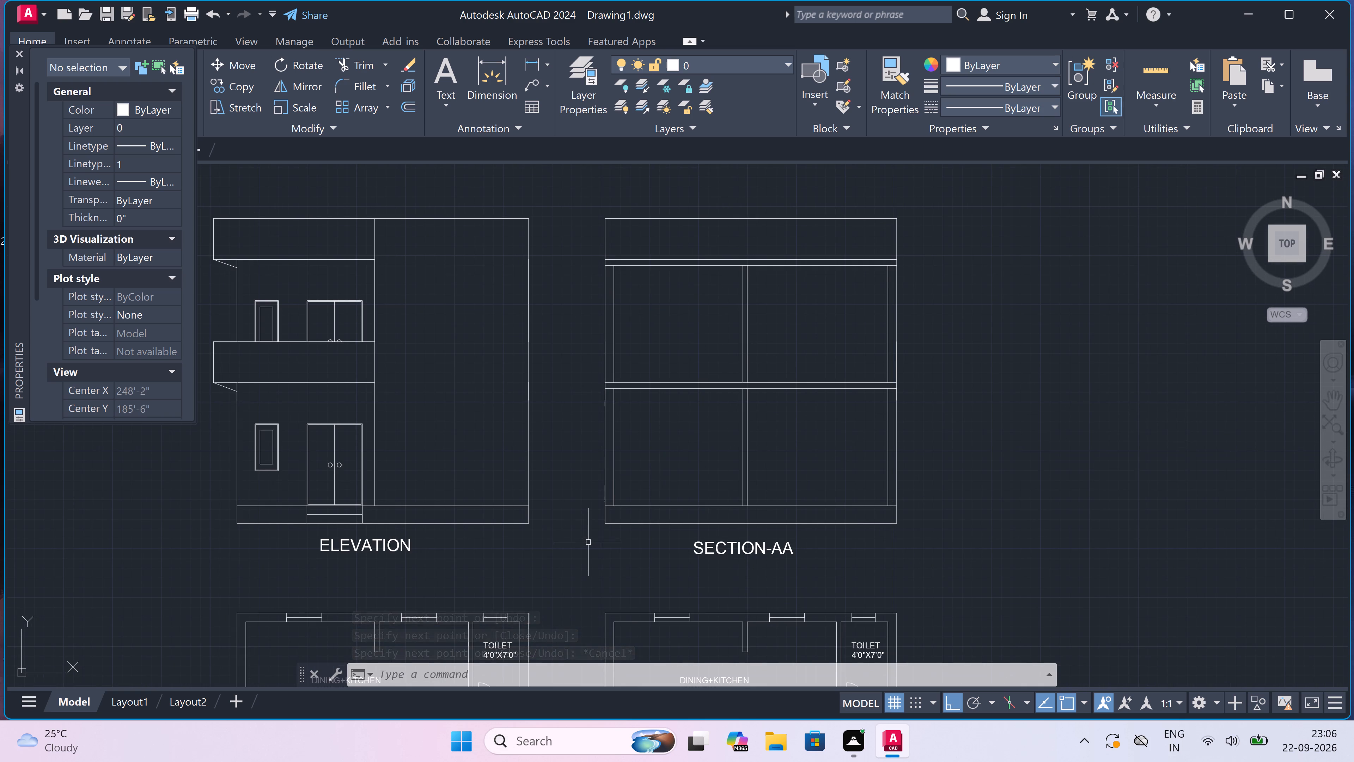
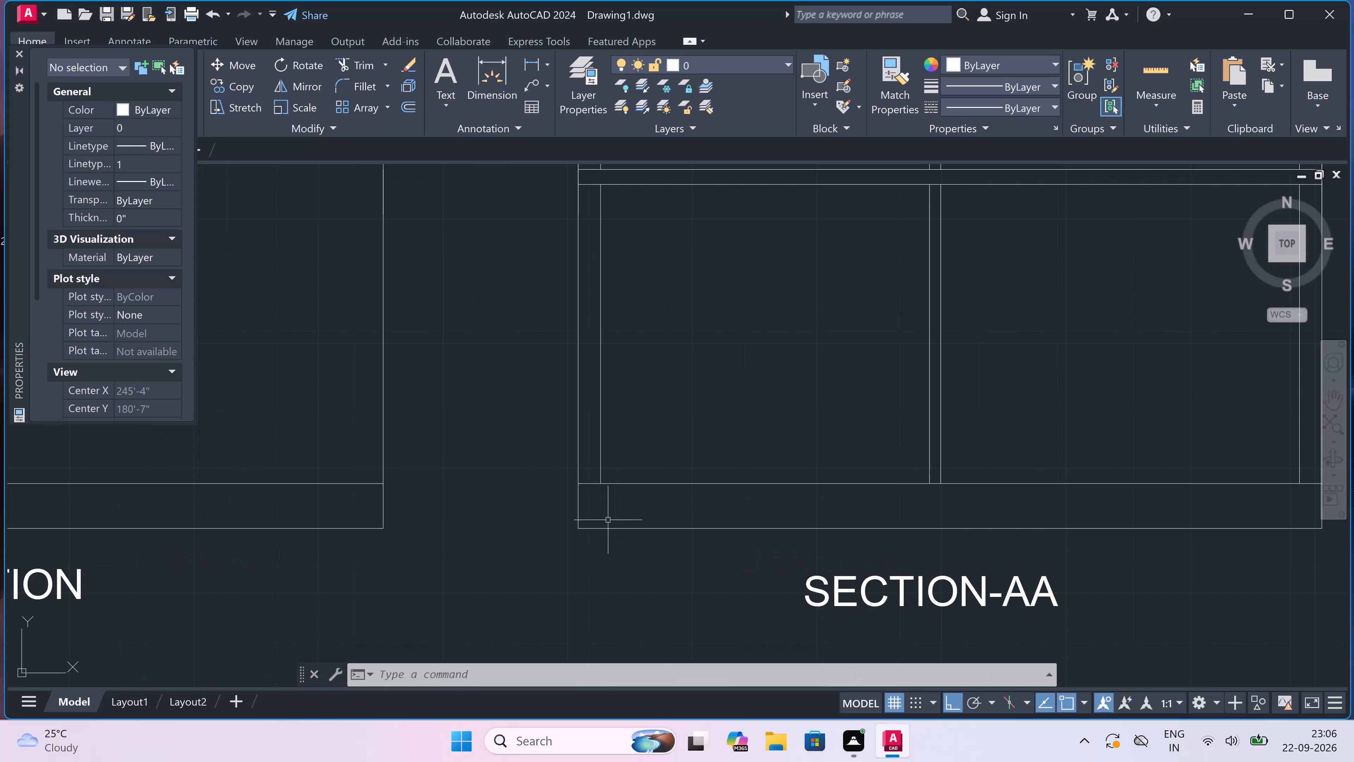
Draw a small left-pointing triangle with Line, about 2" high, inside the lower-left corner of Section-AA's base strip, with Ortho off.
{"action": "scroll", "coordinate": [571, 524], "scroll_direction": "up", "scroll_amount": 2}
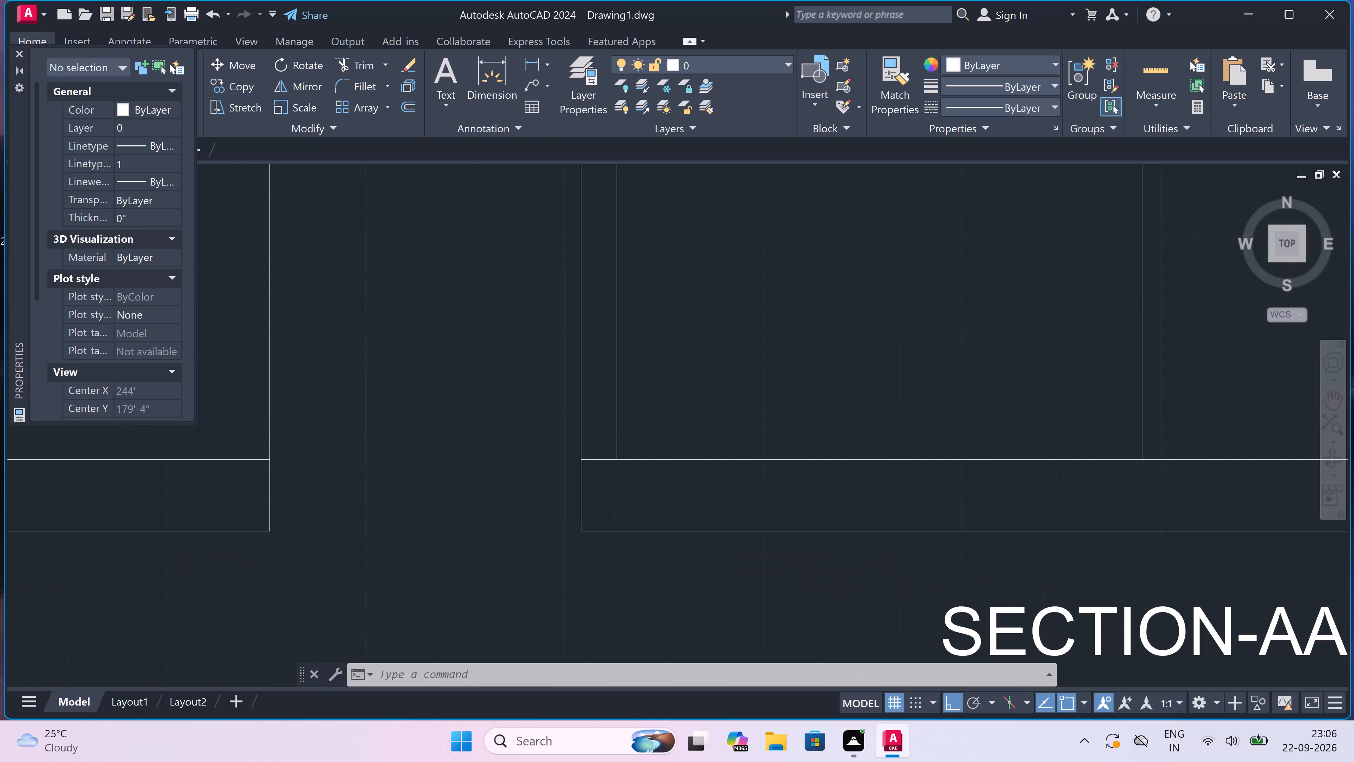
{"action": "scroll", "coordinate": [596, 540], "scroll_direction": "up", "scroll_amount": 2}
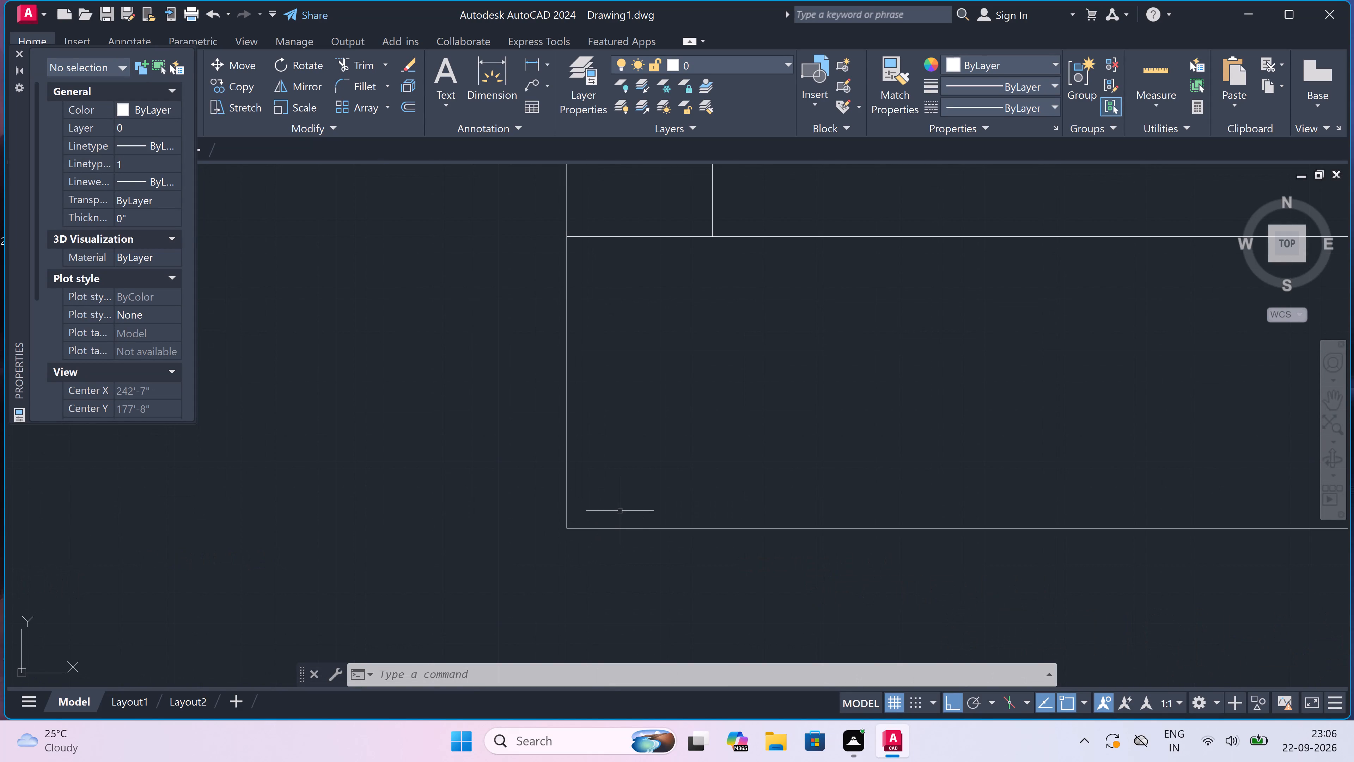
{"action": "key", "text": "l"}
{"action": "key", "text": "space"}
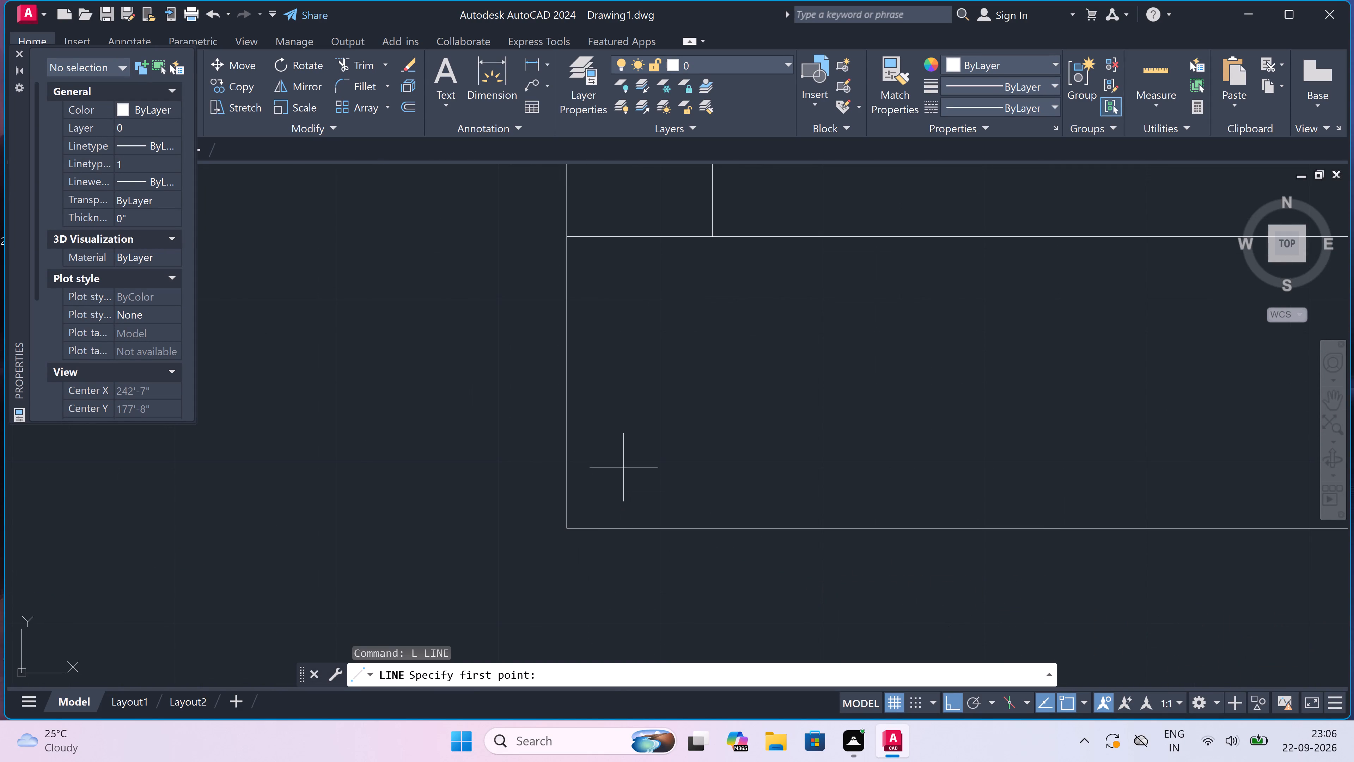
{"action": "left_click", "coordinate": [622, 460]}
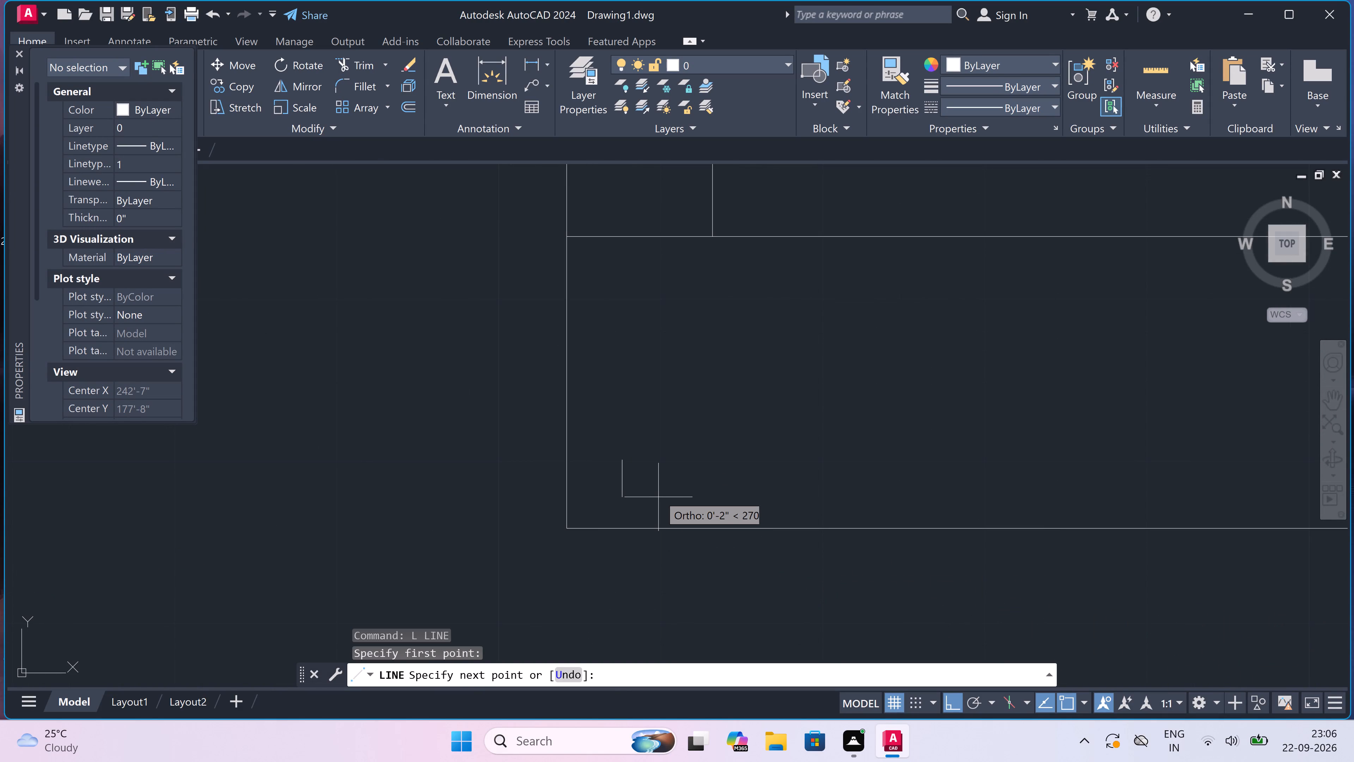
{"action": "scroll", "coordinate": [658, 491], "scroll_direction": "up", "scroll_amount": 1}
{"action": "key", "text": "F8"}
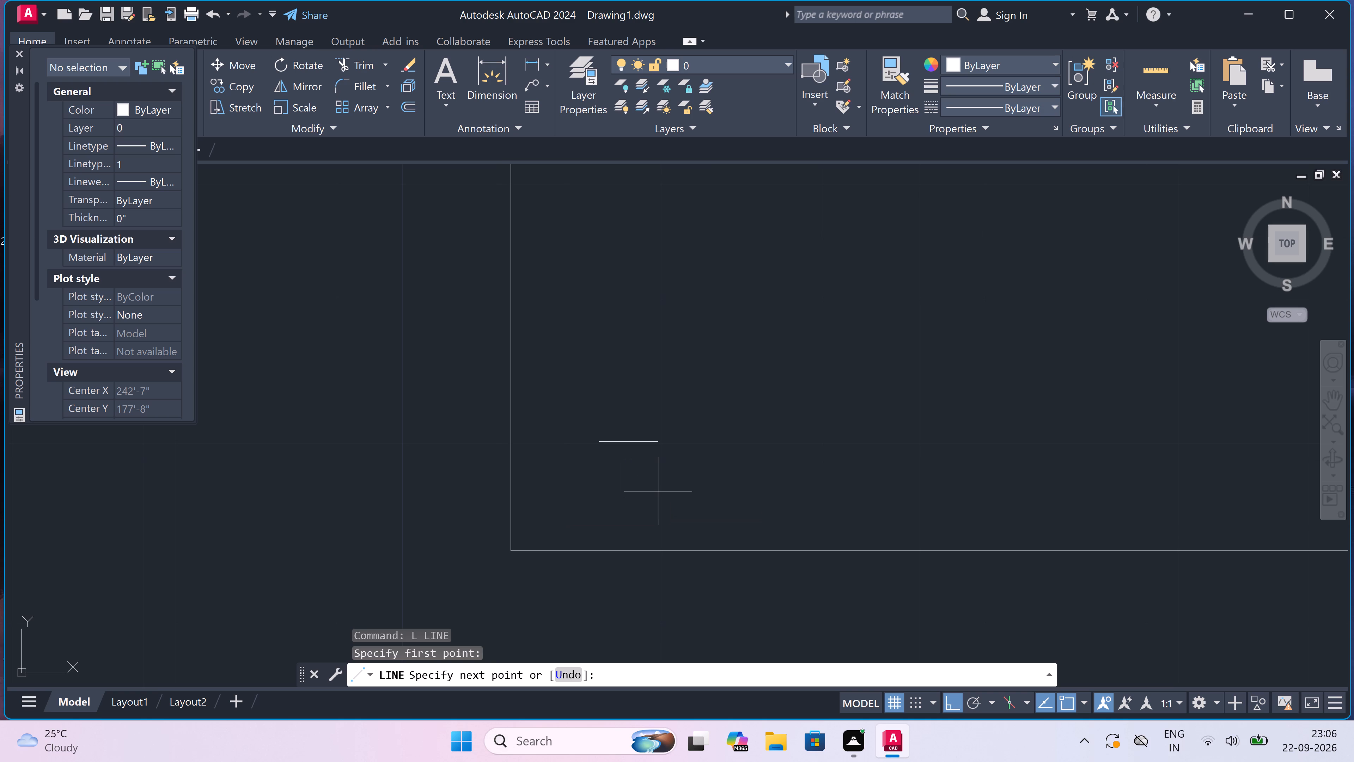
{"action": "left_click", "coordinate": [666, 483]}
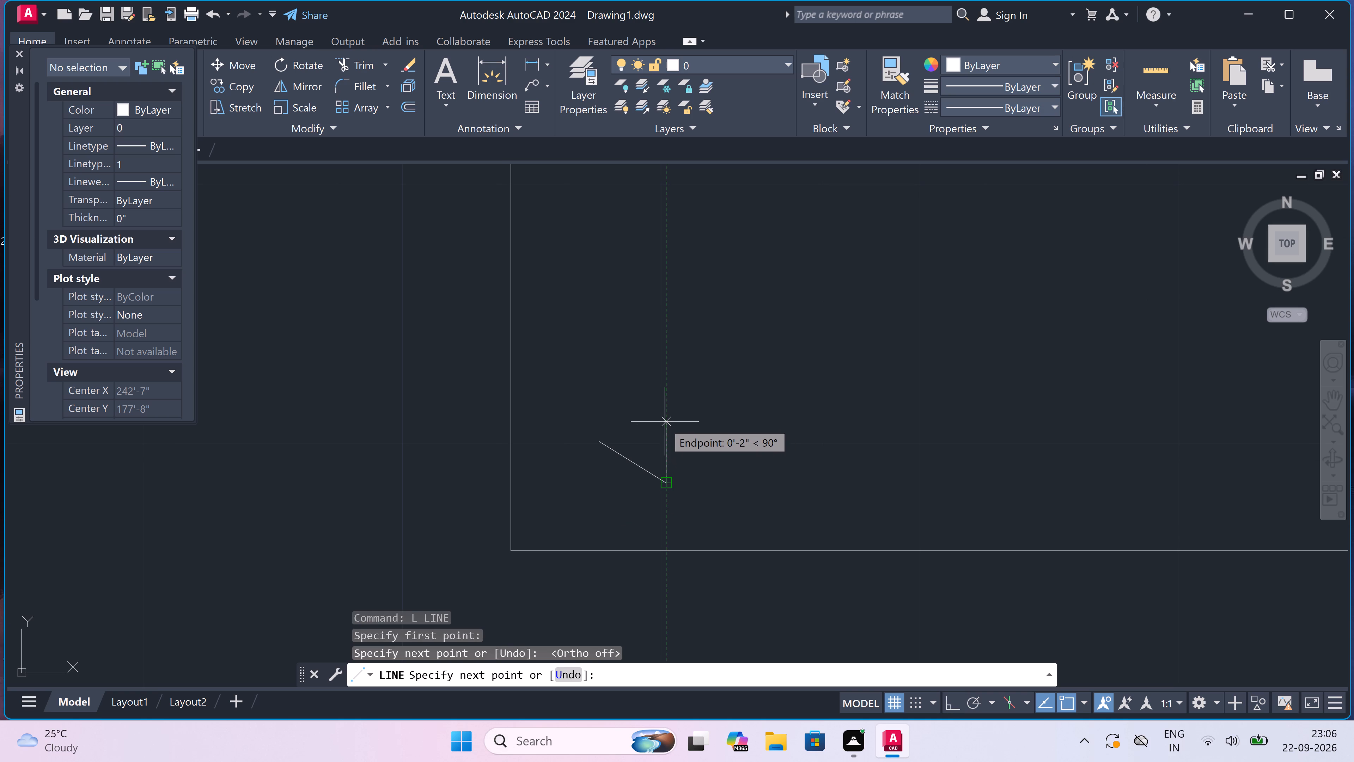
{"action": "left_click", "coordinate": [658, 414]}
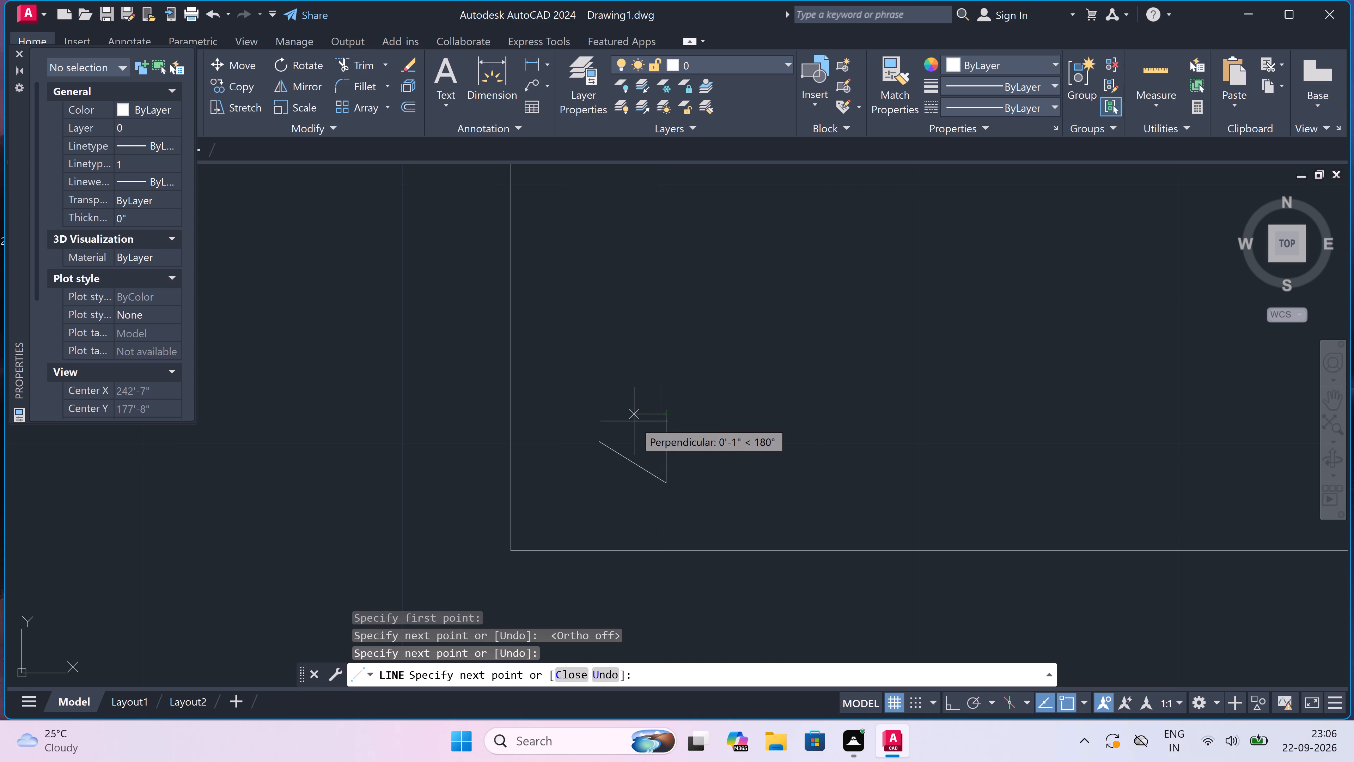
{"action": "left_click", "coordinate": [603, 442]}
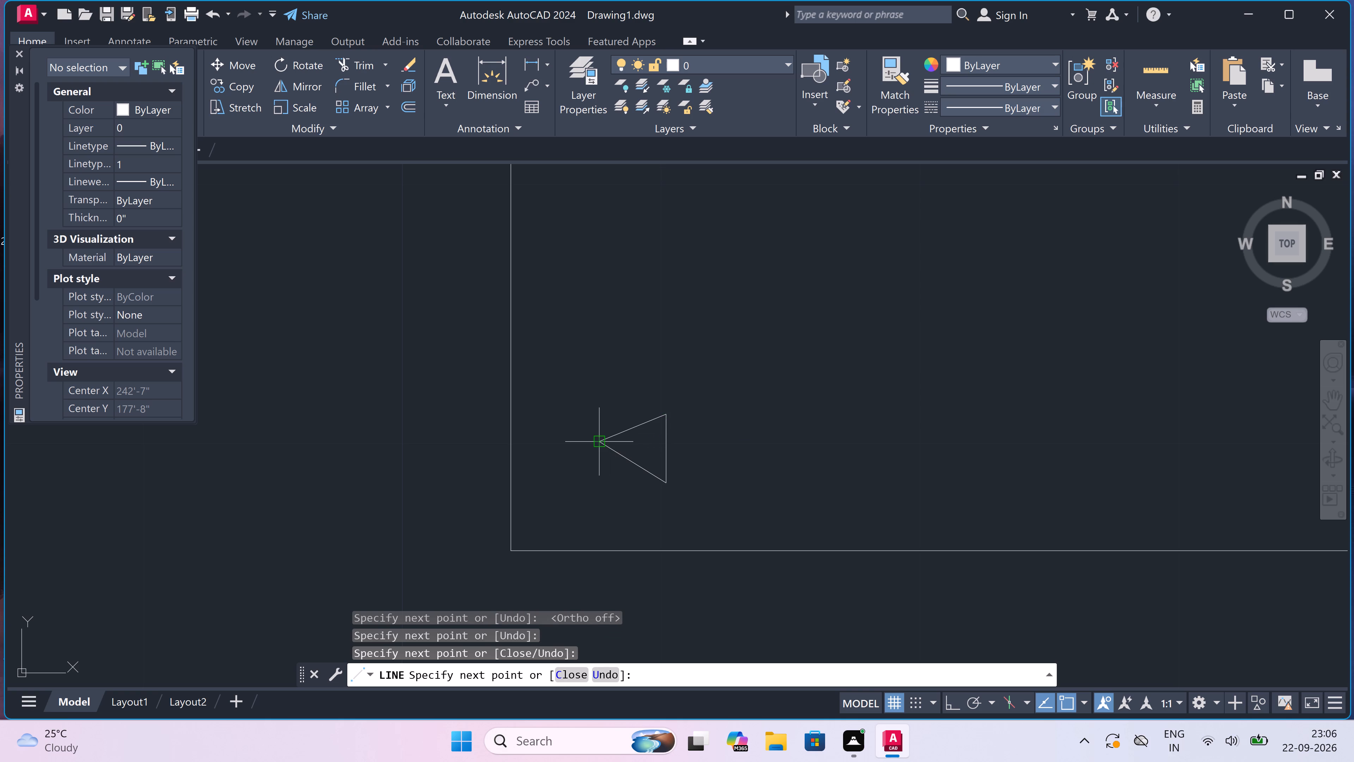
{"action": "key", "text": "Escape"}
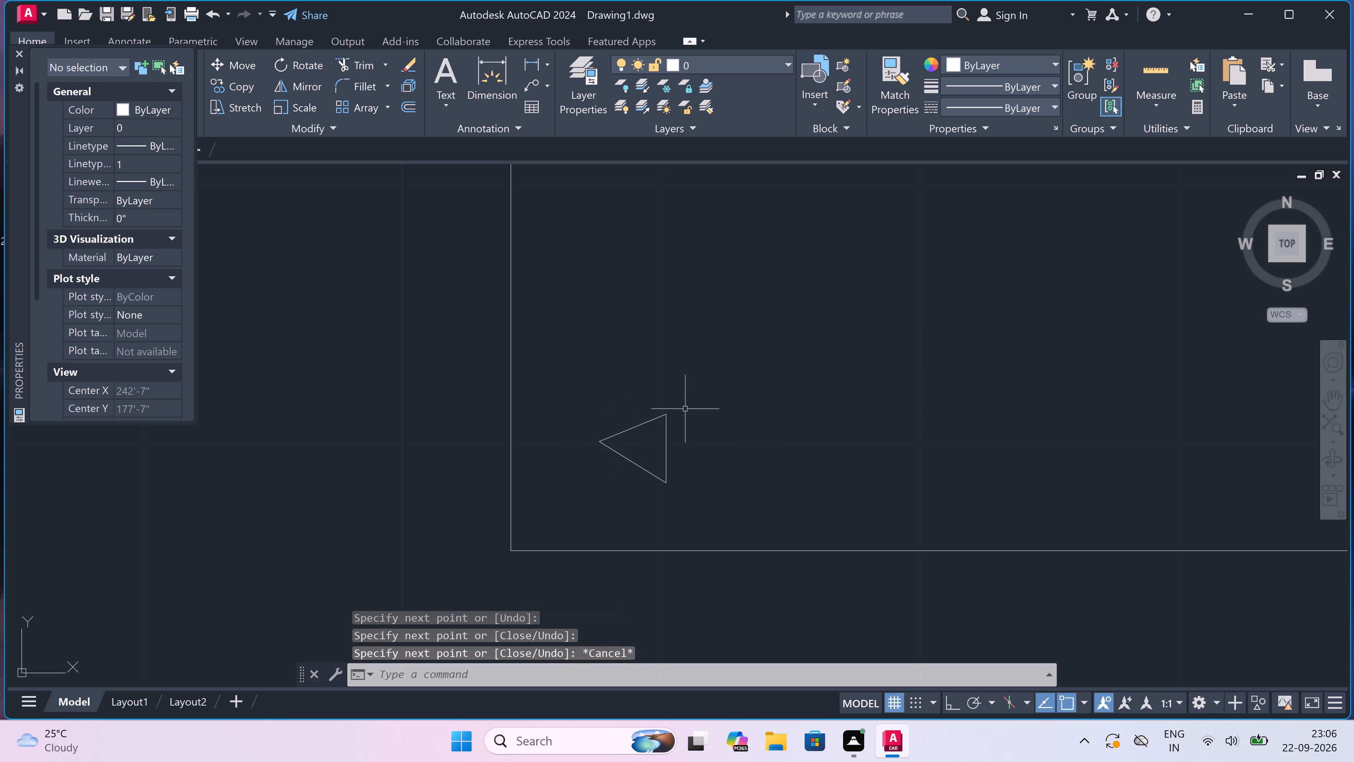
Copy the whole triangle to six staggered spots, alternating high and low, along the left part of Section-AA's base strip.
{"action": "left_click_drag", "start_coordinate": [729, 377], "coordinate": [704, 400]}
{"action": "left_click", "coordinate": [566, 498]}
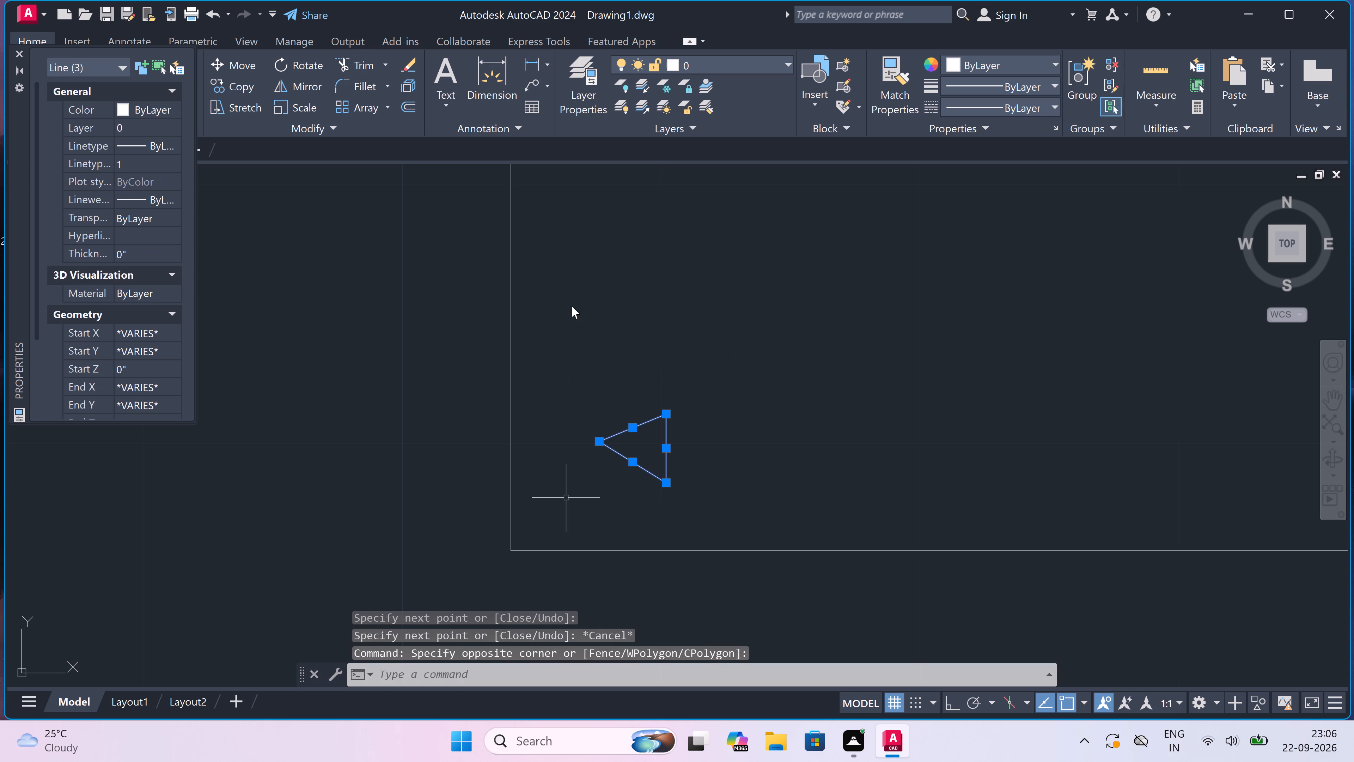
{"action": "left_click", "coordinate": [216, 87]}
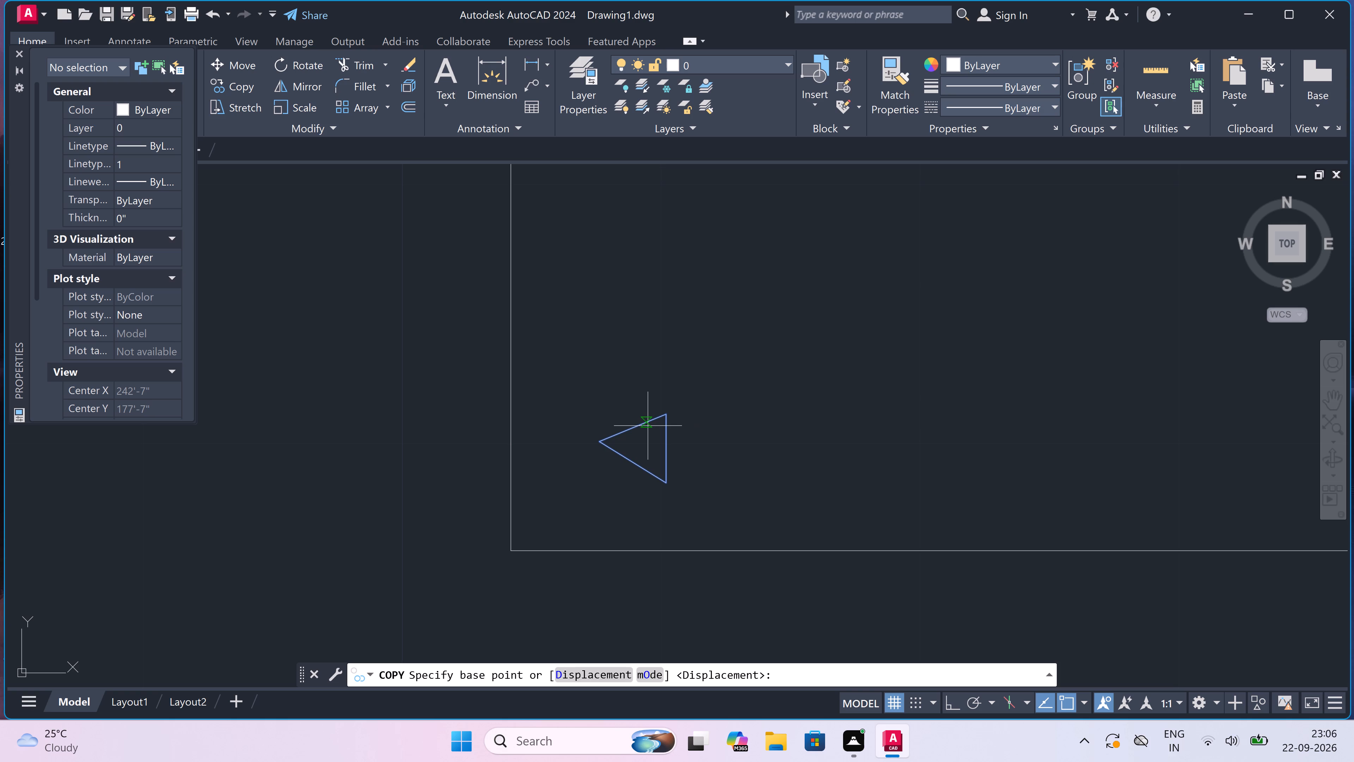
{"action": "left_click_drag", "start_coordinate": [648, 424], "coordinate": [645, 408]}
{"action": "scroll", "coordinate": [644, 388], "scroll_direction": "down", "scroll_amount": 3}
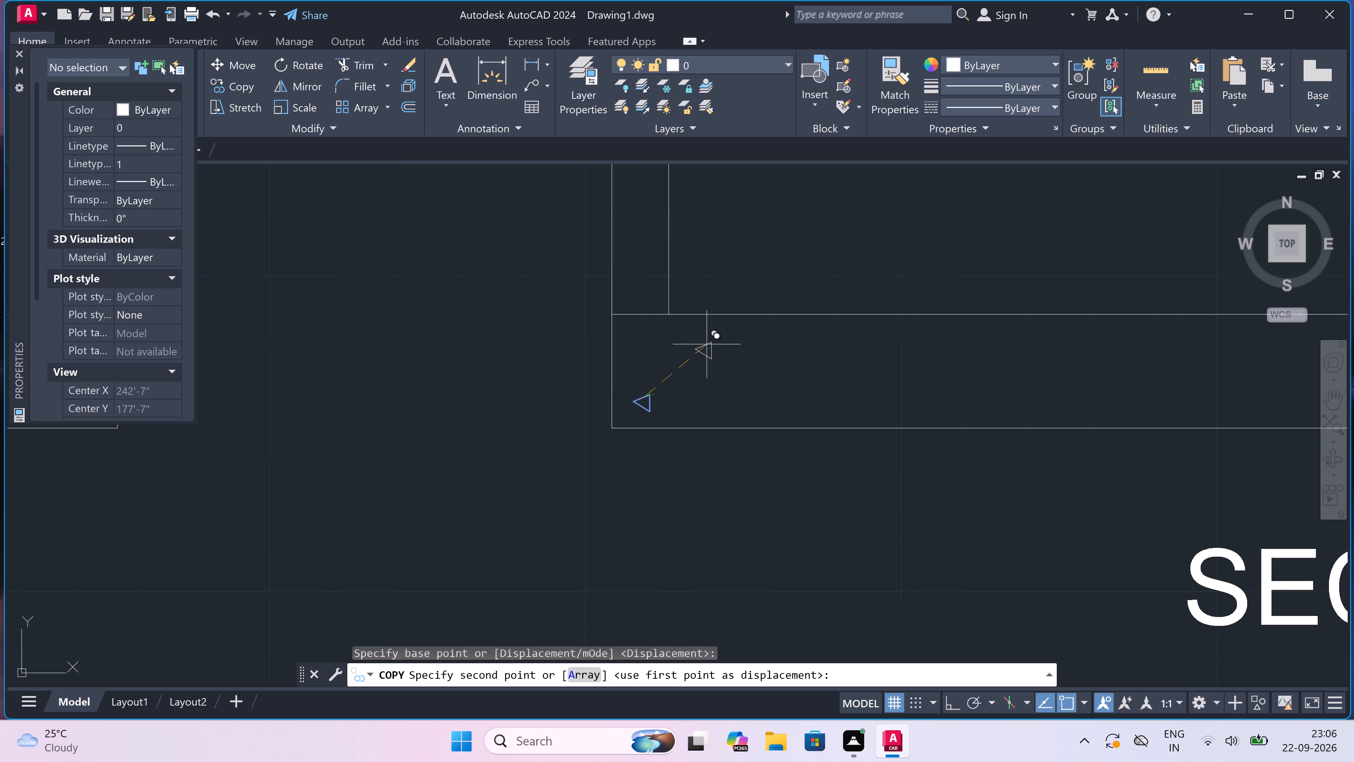
{"action": "left_click", "coordinate": [713, 341]}
{"action": "left_click", "coordinate": [780, 399]}
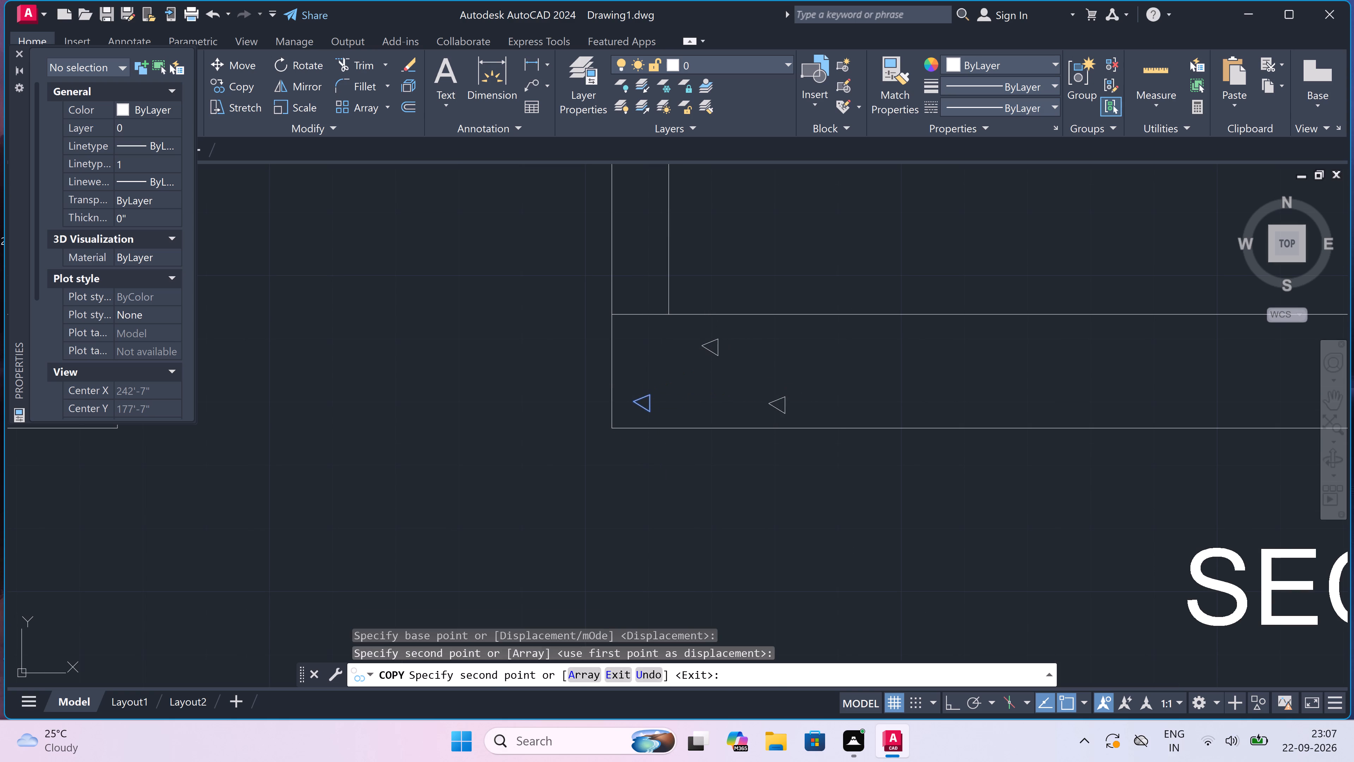
{"action": "scroll", "coordinate": [699, 401], "scroll_direction": "down", "scroll_amount": 4}
{"action": "scroll", "coordinate": [749, 389], "scroll_direction": "up", "scroll_amount": 4}
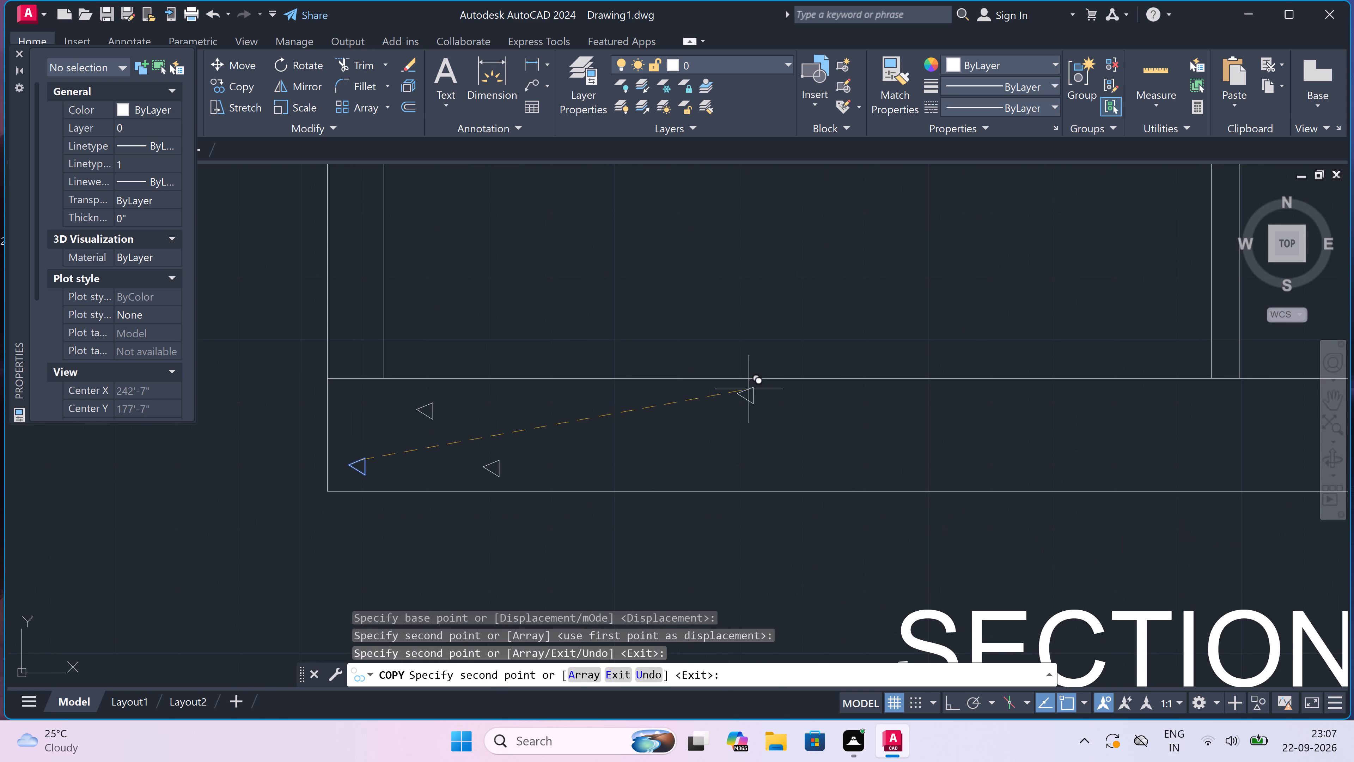
{"action": "left_click", "coordinate": [611, 397]}
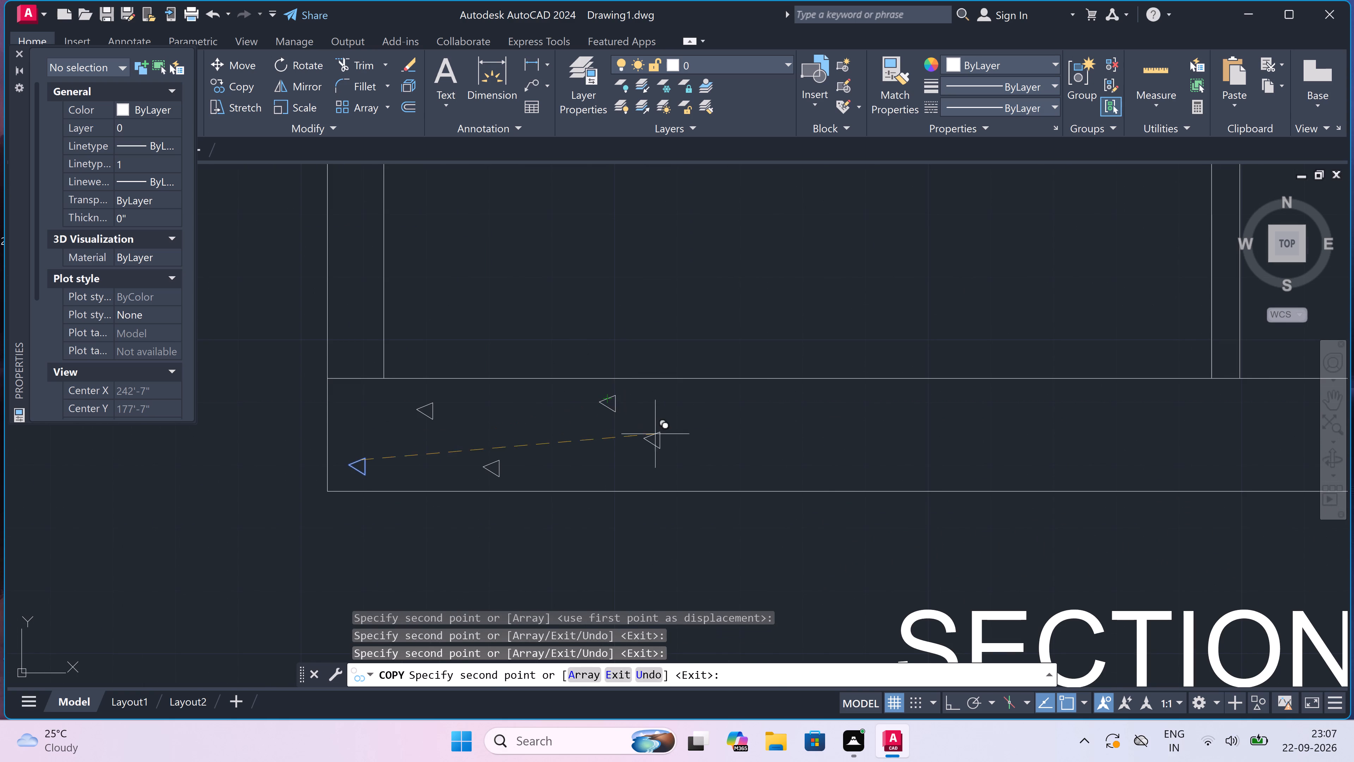
{"action": "left_click", "coordinate": [667, 452]}
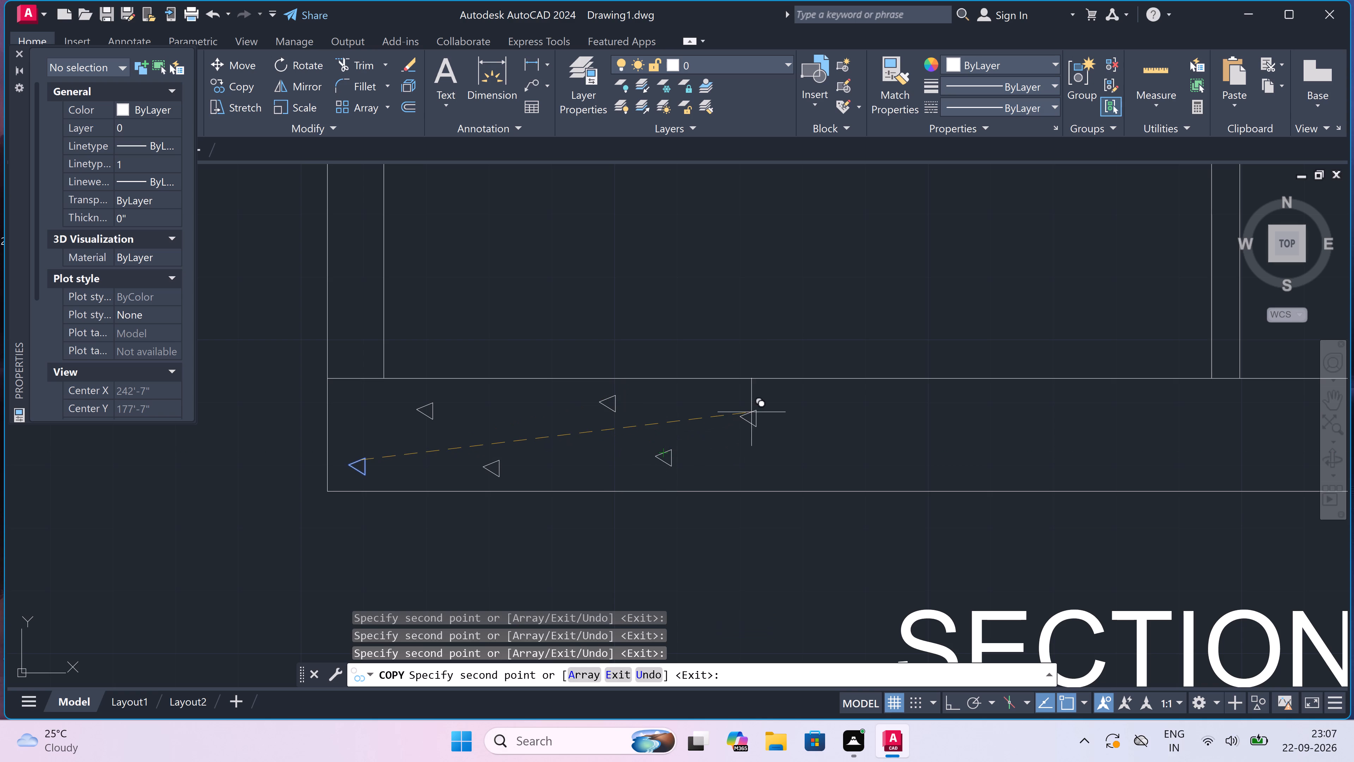
{"action": "left_click", "coordinate": [754, 411]}
{"action": "left_click", "coordinate": [834, 453]}
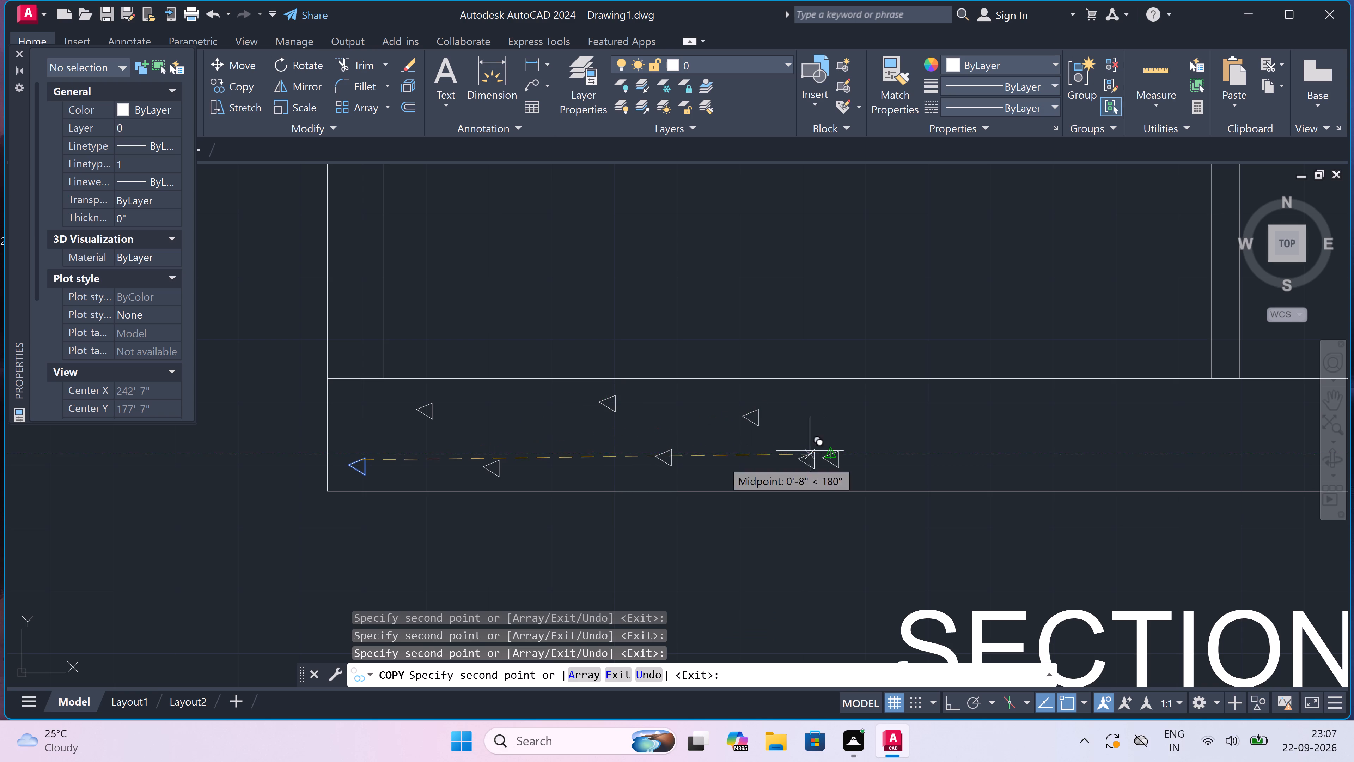
Place seven more staggered triangle copies along the base strip, continuing until beneath the middle wall of Section-AA.
{"action": "scroll", "coordinate": [619, 464], "scroll_direction": "down", "scroll_amount": 3}
{"action": "scroll", "coordinate": [689, 447], "scroll_direction": "up", "scroll_amount": 3}
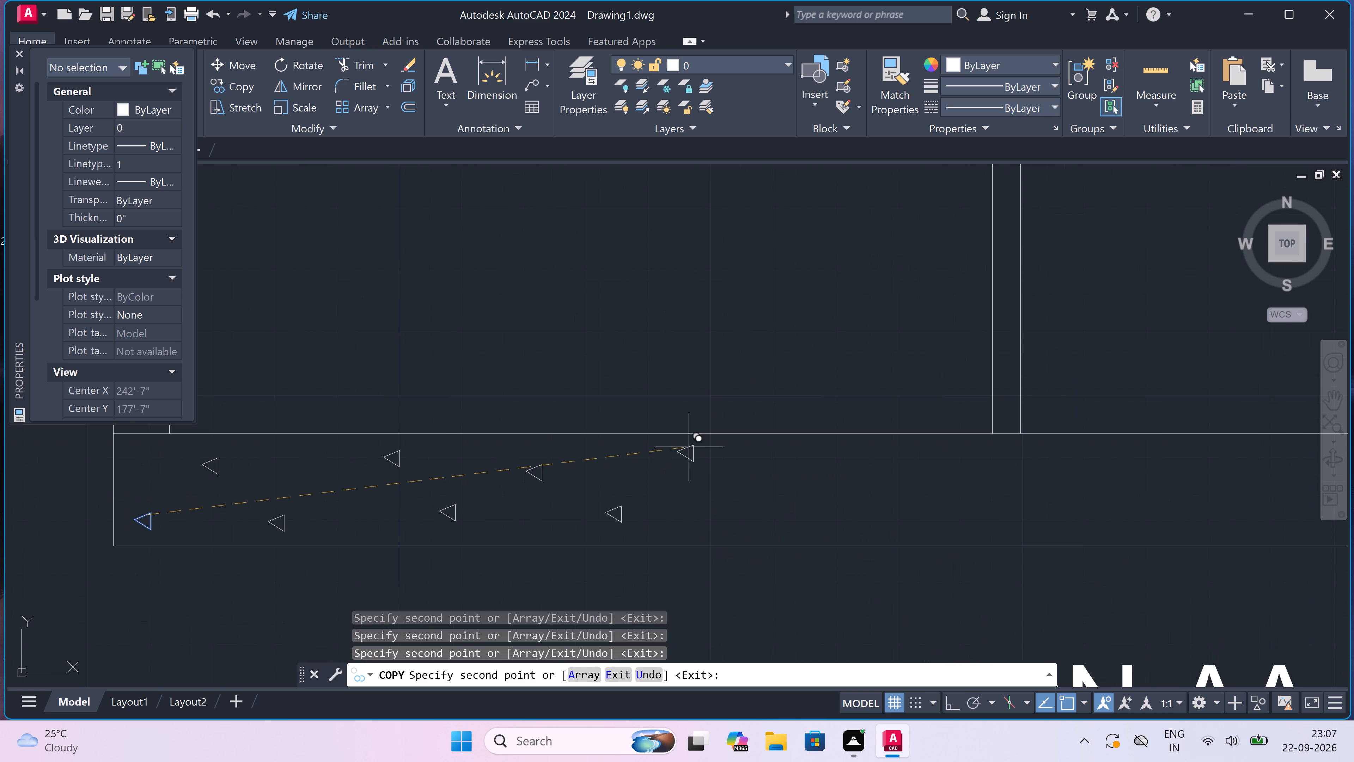
{"action": "scroll", "coordinate": [695, 454], "scroll_direction": "up", "scroll_amount": 2}
{"action": "left_click", "coordinate": [696, 453]}
{"action": "scroll", "coordinate": [801, 533], "scroll_direction": "down", "scroll_amount": 1}
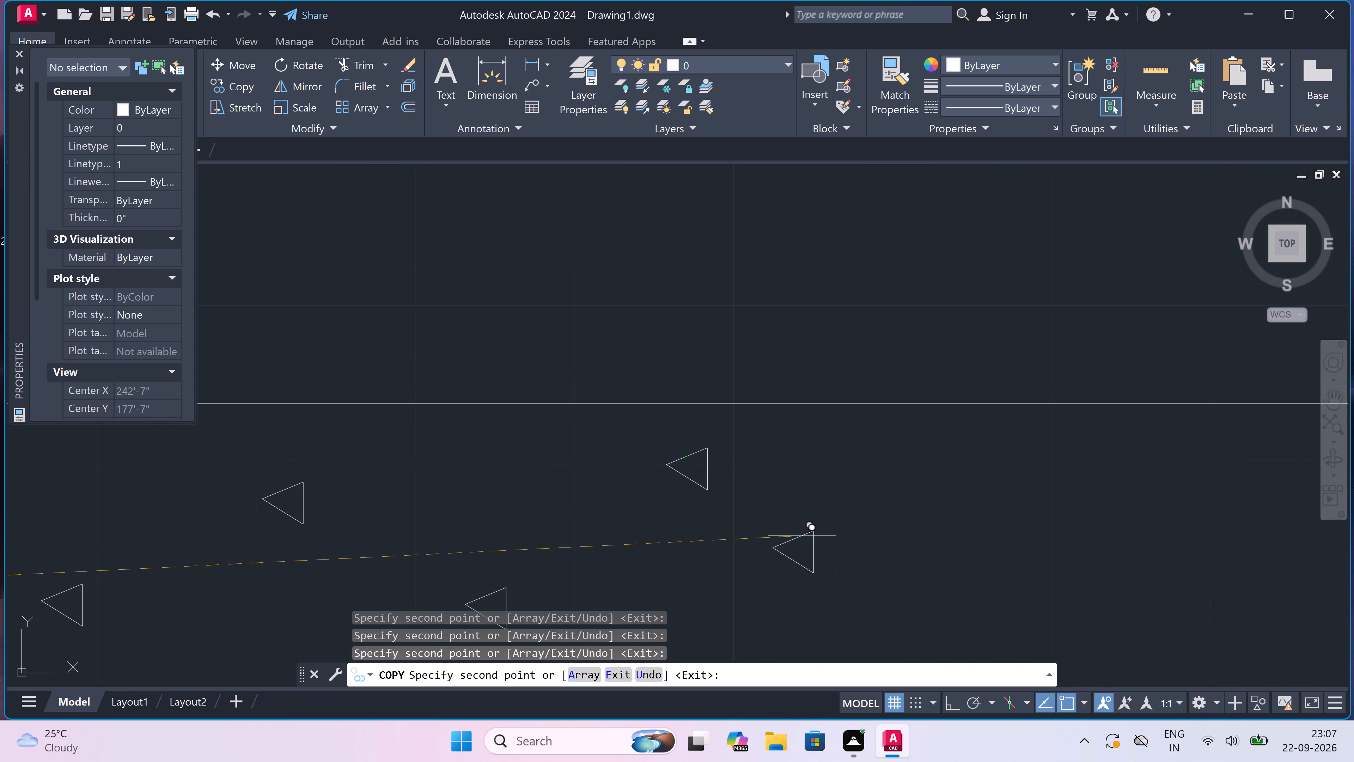
{"action": "scroll", "coordinate": [801, 533], "scroll_direction": "down", "scroll_amount": 3}
{"action": "scroll", "coordinate": [811, 546], "scroll_direction": "up", "scroll_amount": 2}
{"action": "left_click", "coordinate": [794, 552]}
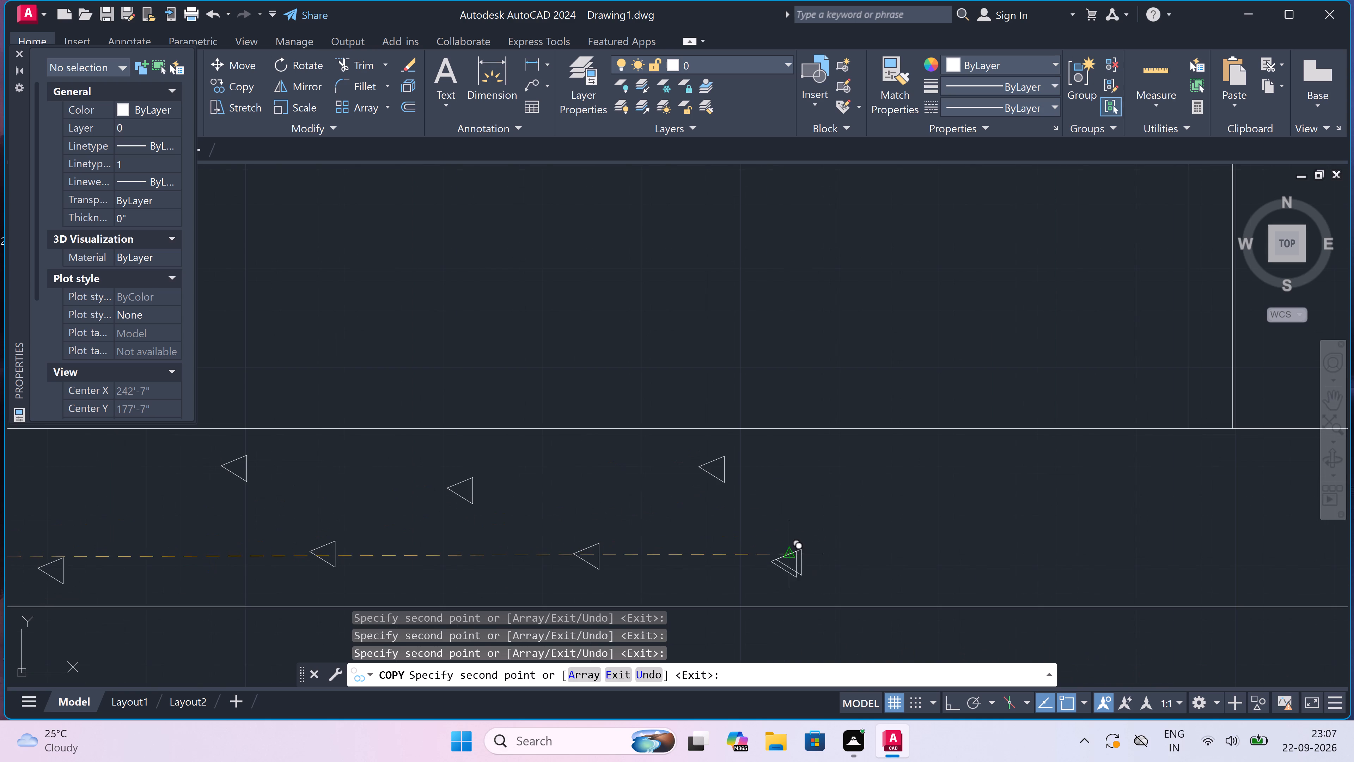
{"action": "left_click", "coordinate": [910, 464]}
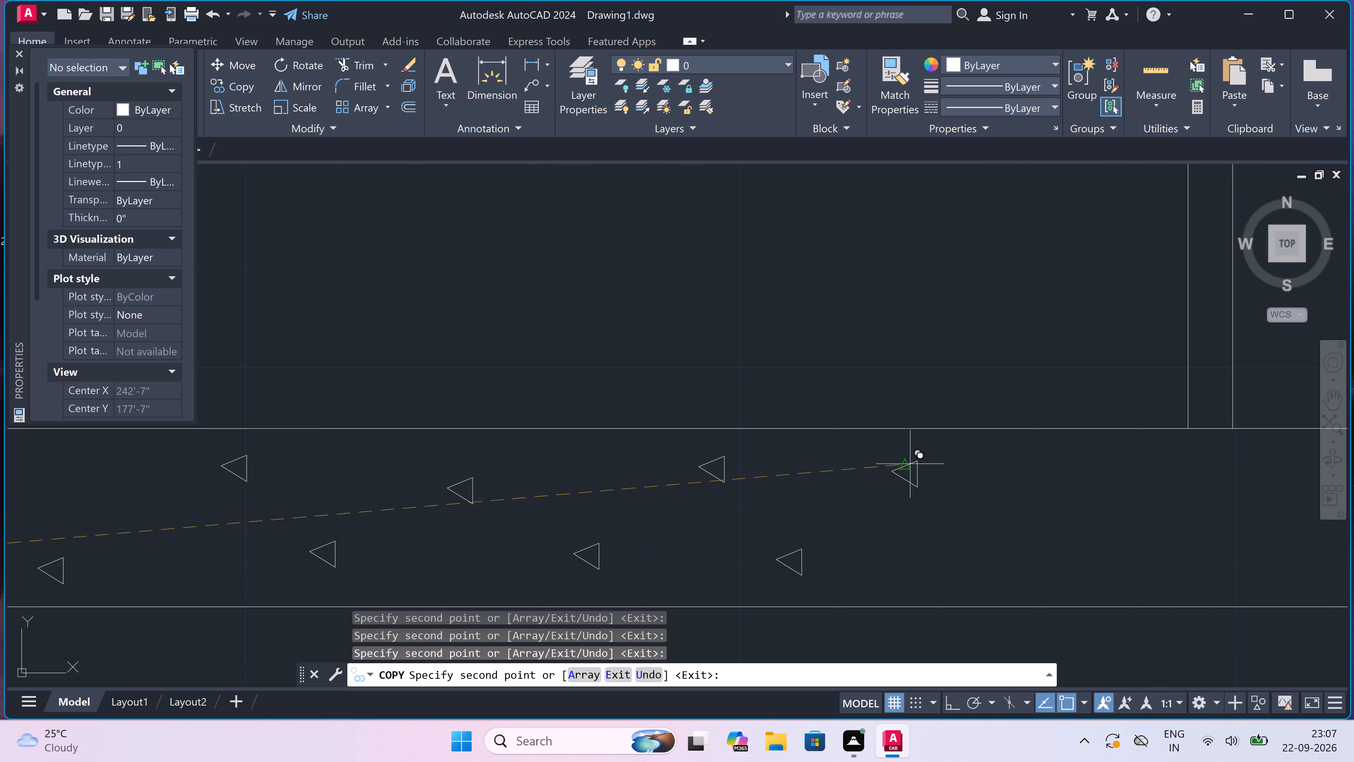
{"action": "left_click", "coordinate": [980, 568]}
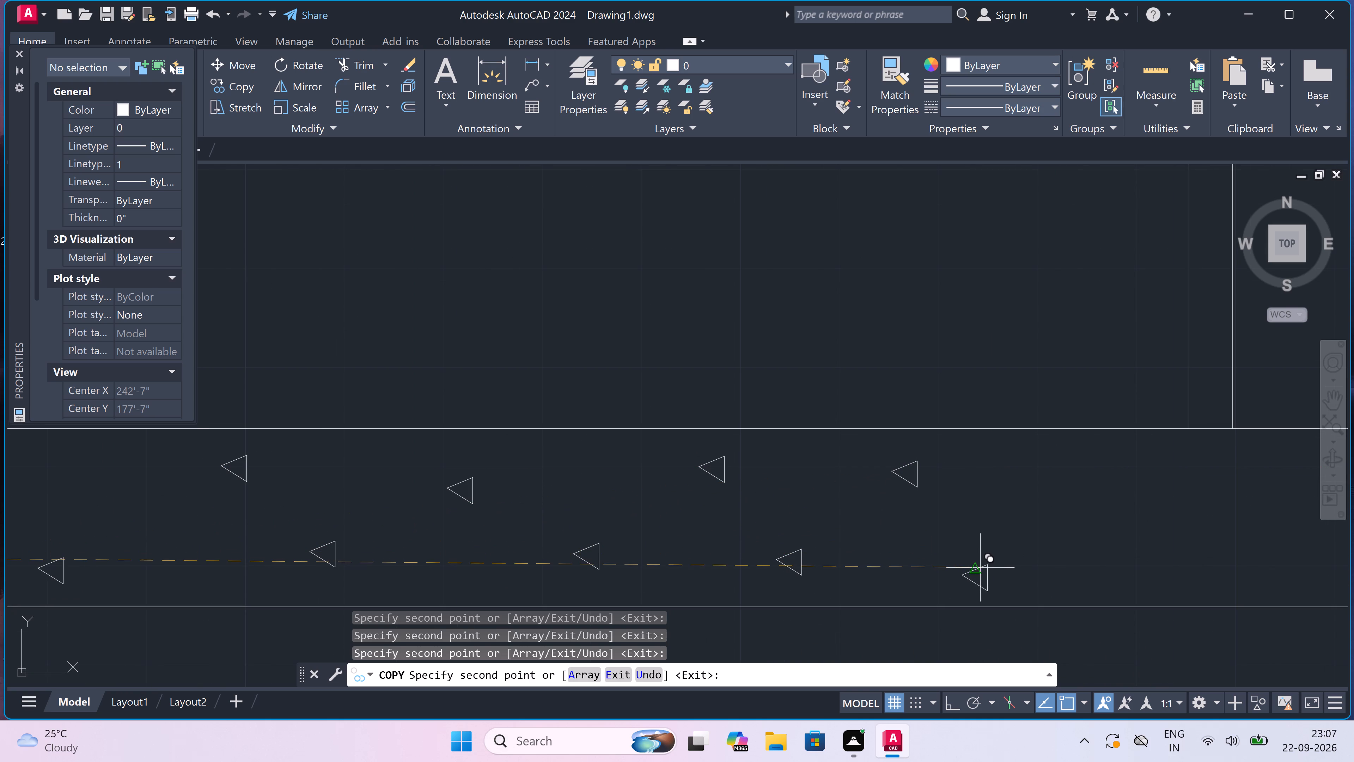
{"action": "scroll", "coordinate": [575, 503], "scroll_direction": "down", "scroll_amount": 4}
{"action": "scroll", "coordinate": [685, 507], "scroll_direction": "up", "scroll_amount": 3}
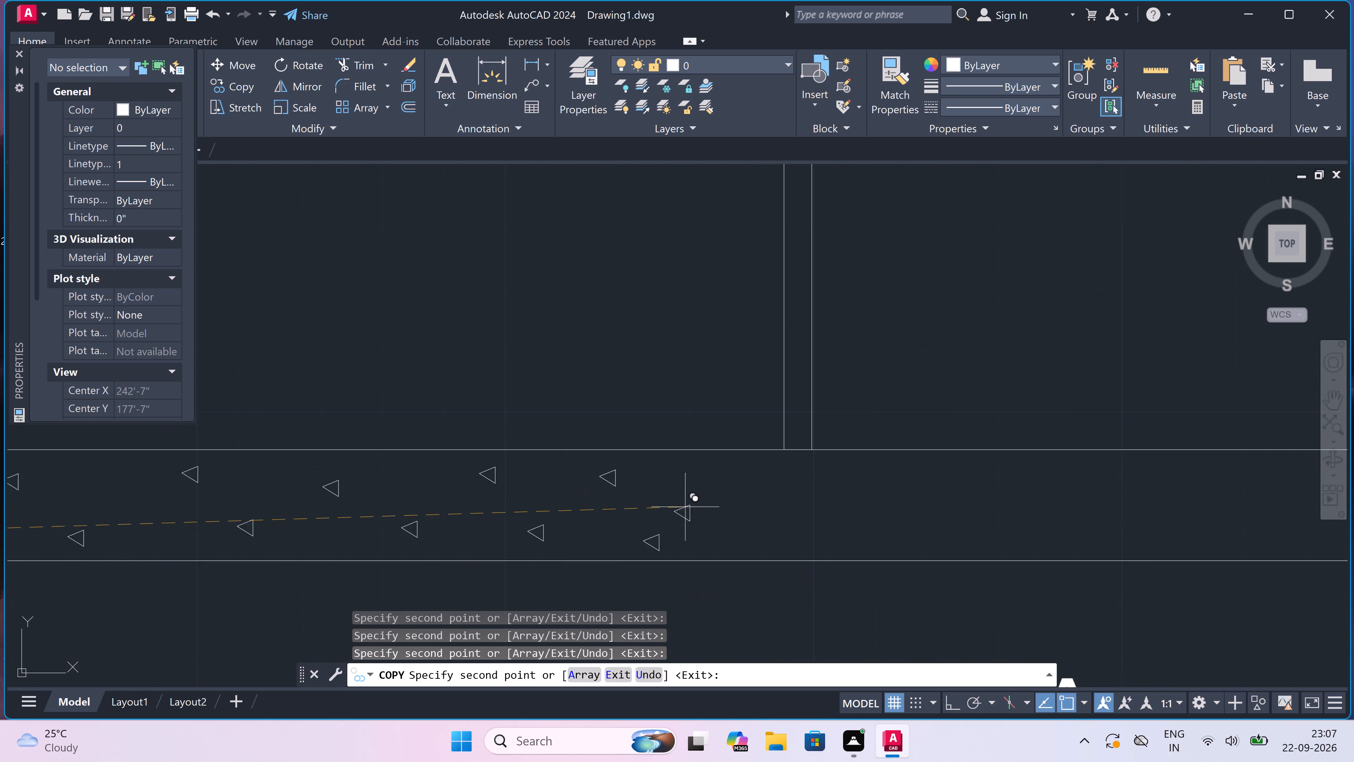
{"action": "left_click", "coordinate": [712, 467]}
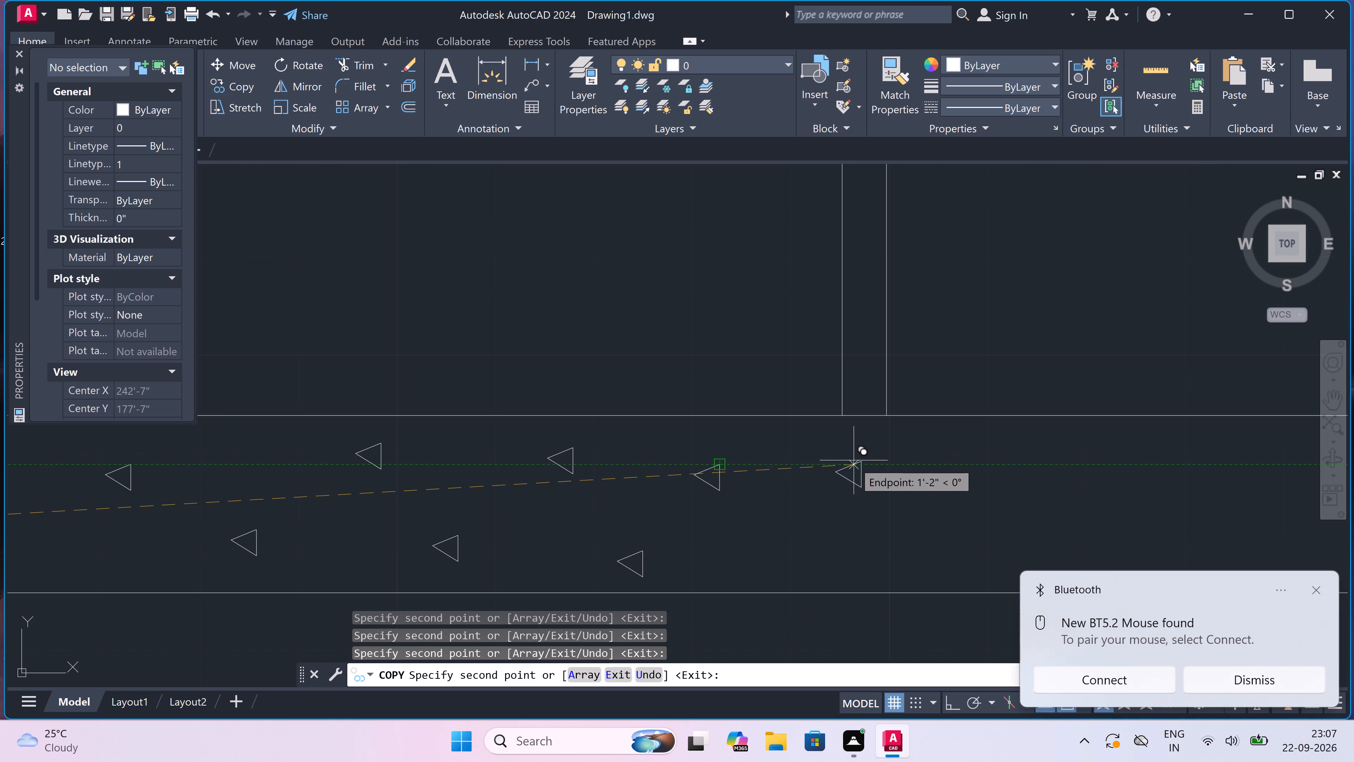
{"action": "left_click", "coordinate": [866, 449]}
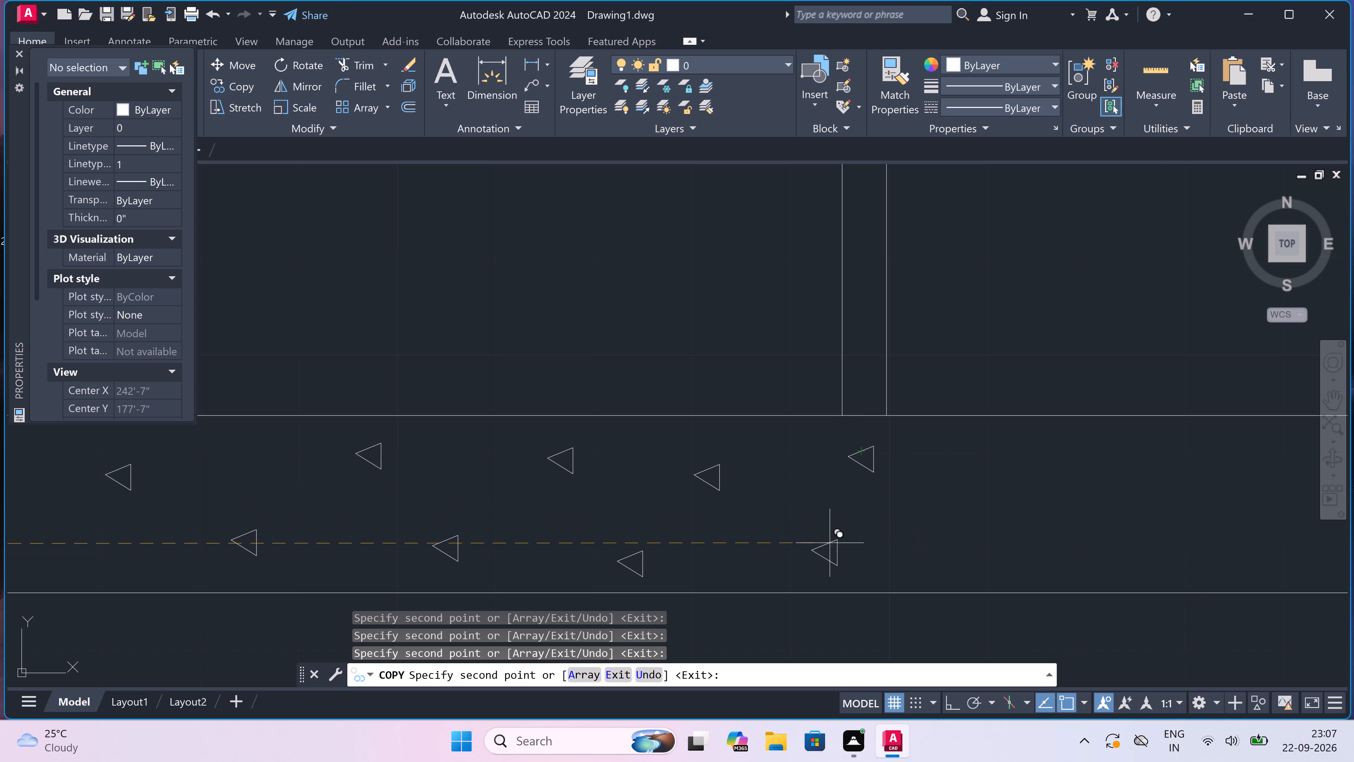
{"action": "left_click", "coordinate": [830, 543]}
Place three more triangle copies, low, high and low, in the base strip just past the middle wall.
{"action": "scroll", "coordinate": [830, 543], "scroll_direction": "down", "scroll_amount": 2}
{"action": "scroll", "coordinate": [932, 520], "scroll_direction": "up", "scroll_amount": 2}
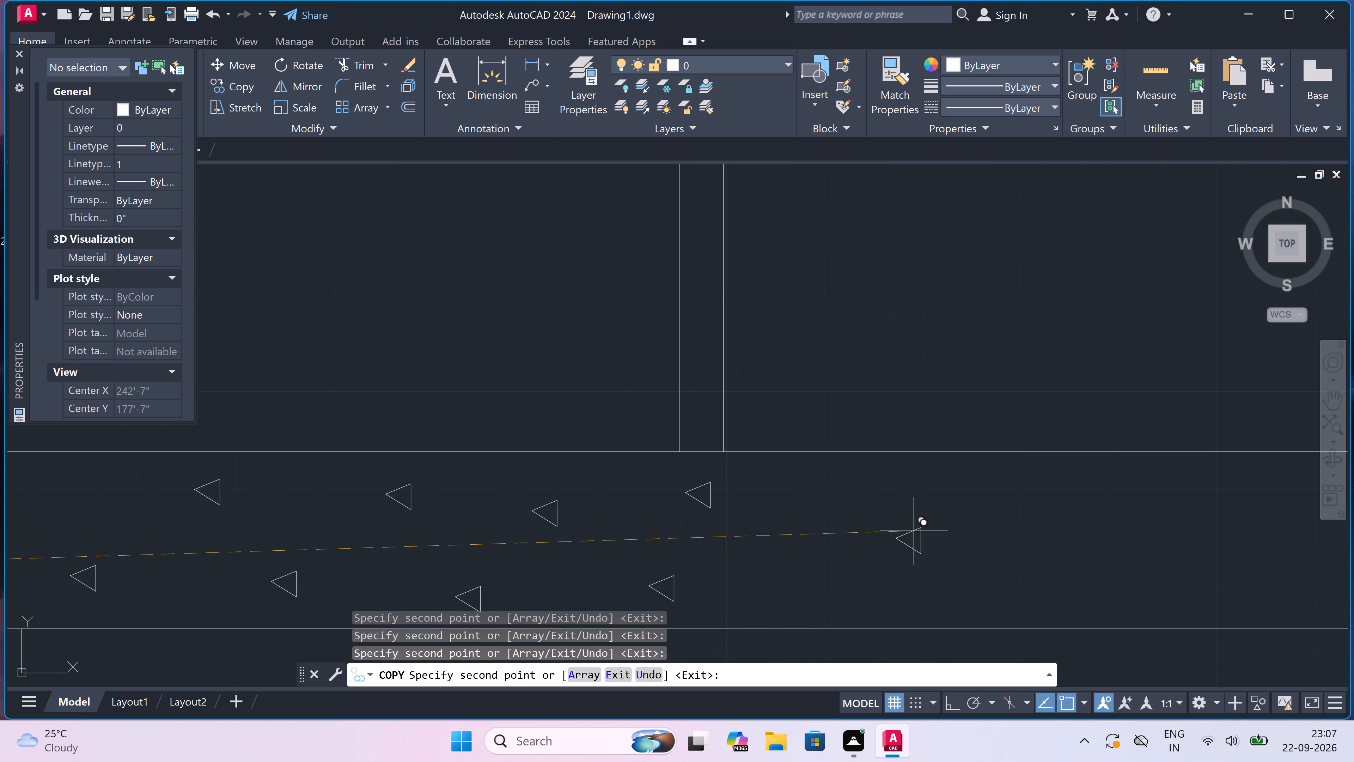
{"action": "left_click", "coordinate": [866, 564]}
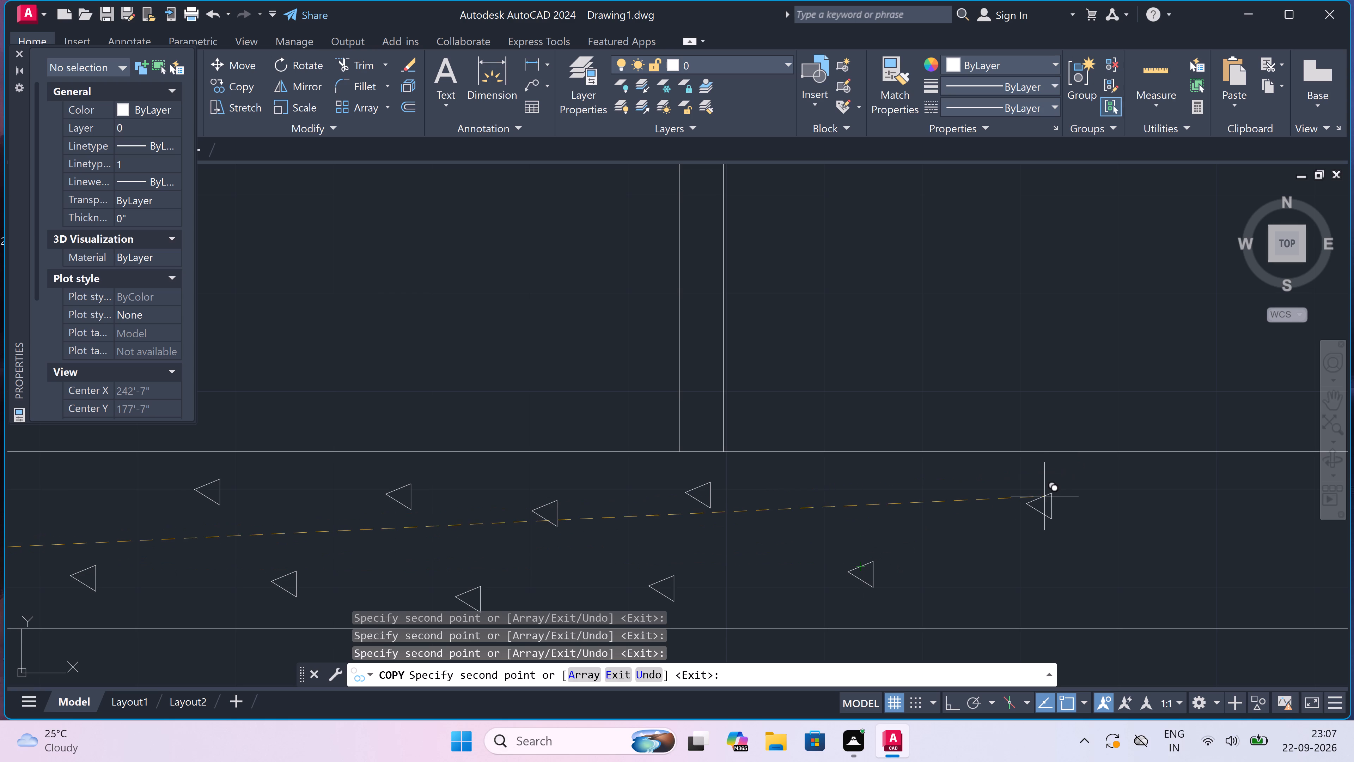
{"action": "left_click", "coordinate": [1044, 495]}
{"action": "scroll", "coordinate": [1044, 495], "scroll_direction": "down", "scroll_amount": 6}
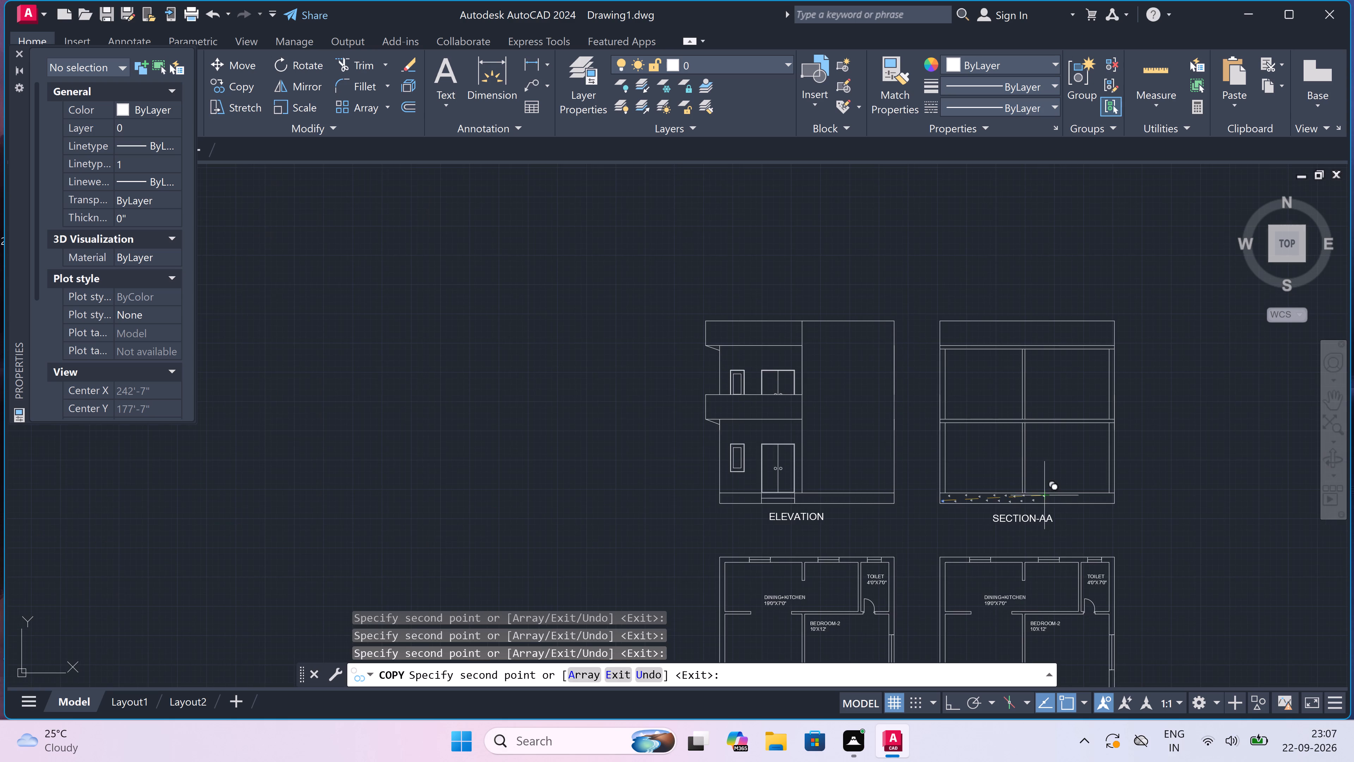
{"action": "scroll", "coordinate": [1064, 499], "scroll_direction": "up", "scroll_amount": 4}
{"action": "scroll", "coordinate": [987, 516], "scroll_direction": "up", "scroll_amount": 2}
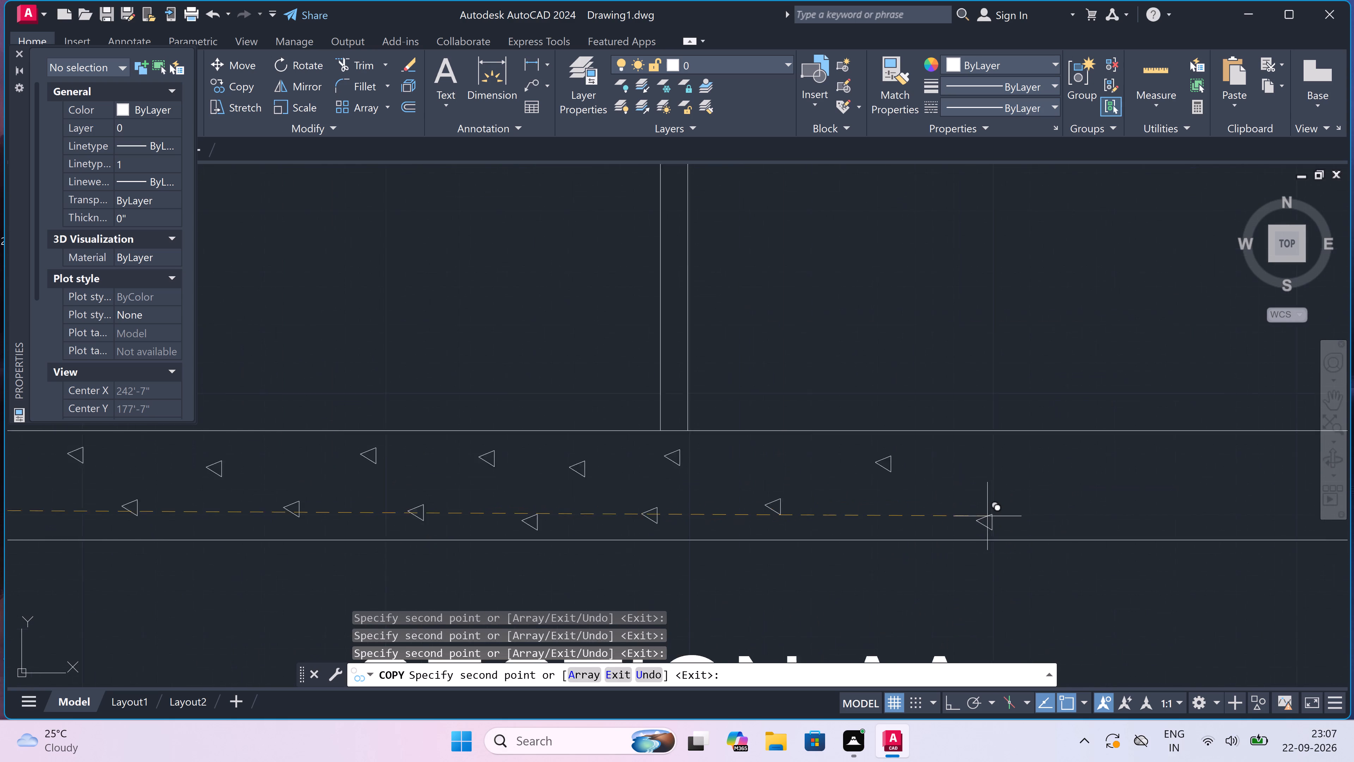
{"action": "scroll", "coordinate": [987, 516], "scroll_direction": "up", "scroll_amount": 1}
{"action": "left_click", "coordinate": [938, 518]}
Place eight more staggered triangle copies, alternating high and low, along the rest of Section-AA's base strip to its right end.
{"action": "scroll", "coordinate": [938, 518], "scroll_direction": "down", "scroll_amount": 4}
{"action": "scroll", "coordinate": [1001, 489], "scroll_direction": "up", "scroll_amount": 1}
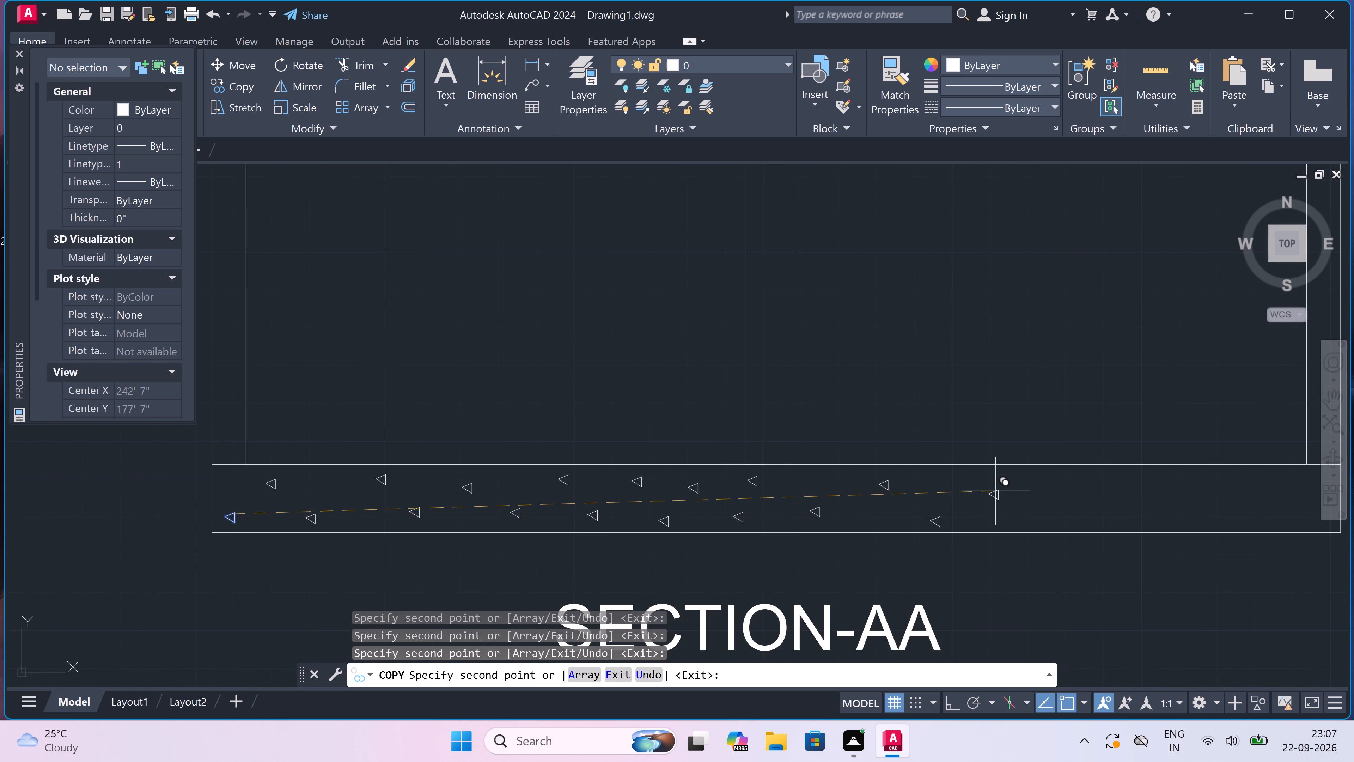
{"action": "scroll", "coordinate": [1001, 489], "scroll_direction": "up", "scroll_amount": 3}
{"action": "left_click", "coordinate": [788, 434]}
{"action": "scroll", "coordinate": [805, 425], "scroll_direction": "down", "scroll_amount": 4}
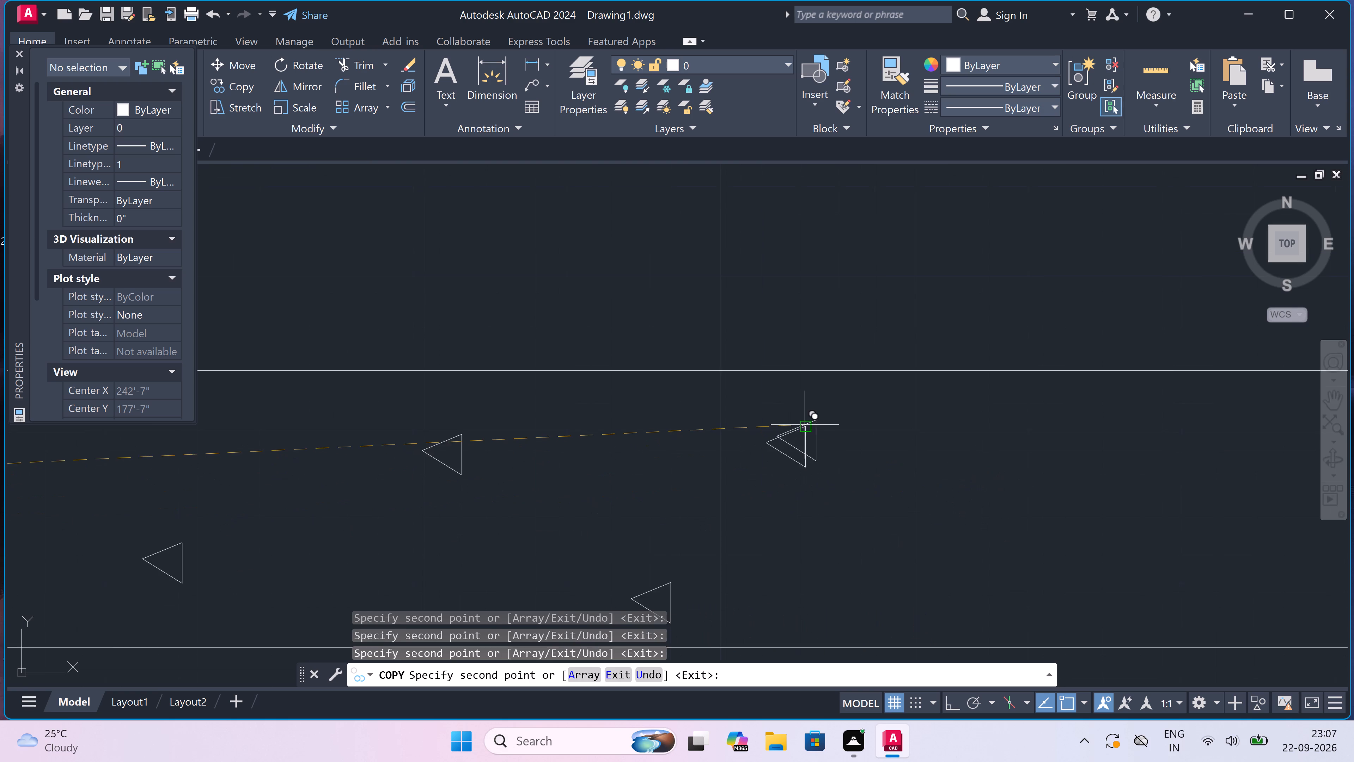
{"action": "scroll", "coordinate": [907, 445], "scroll_direction": "up", "scroll_amount": 1}
{"action": "left_click", "coordinate": [858, 494]}
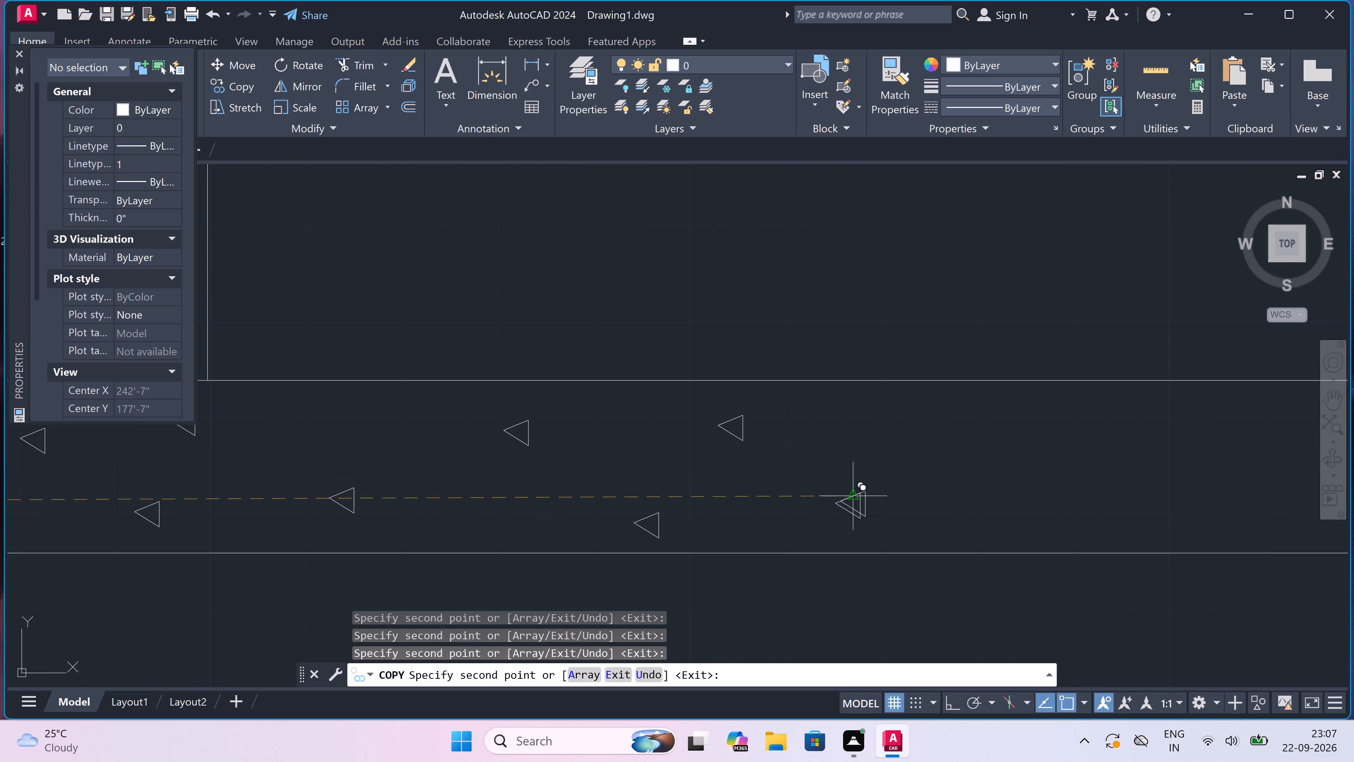
{"action": "scroll", "coordinate": [858, 494], "scroll_direction": "down", "scroll_amount": 4}
{"action": "scroll", "coordinate": [927, 472], "scroll_direction": "up", "scroll_amount": 3}
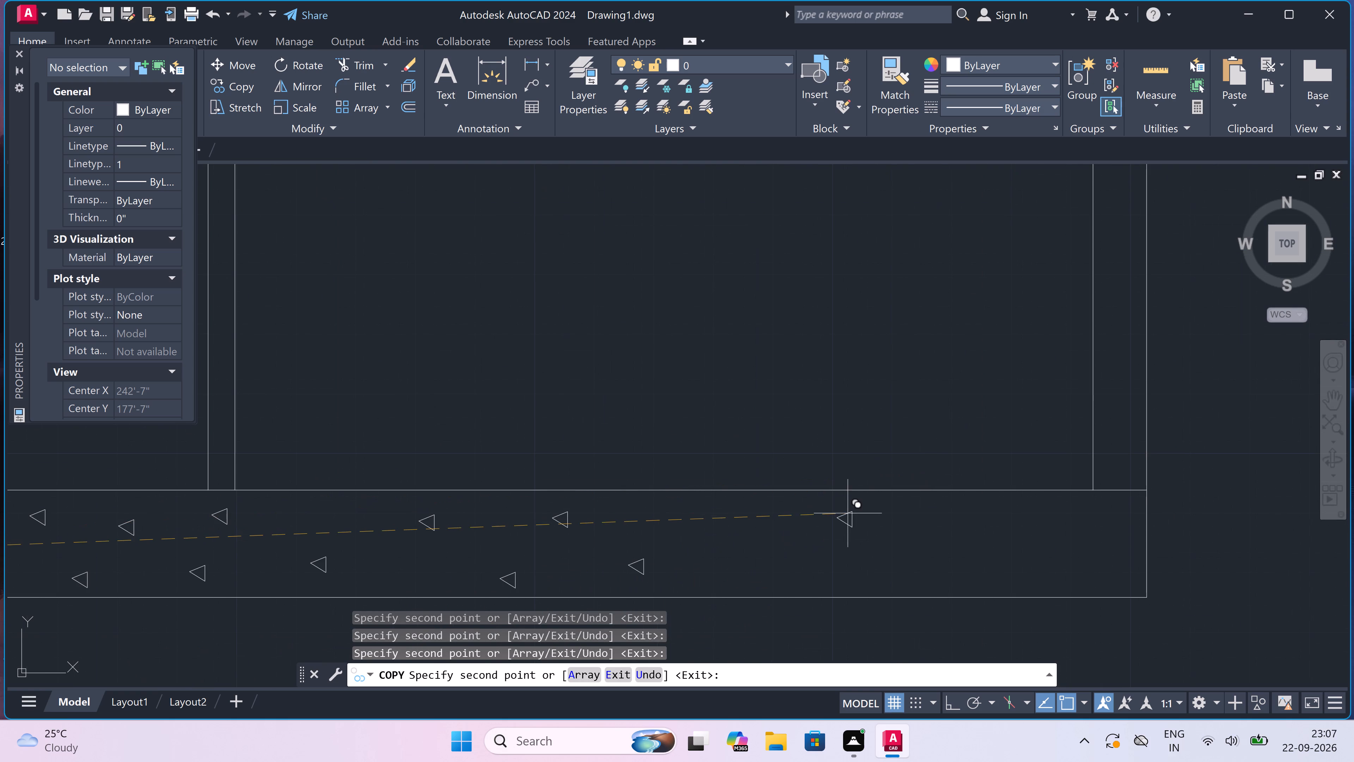
{"action": "left_click", "coordinate": [751, 513]}
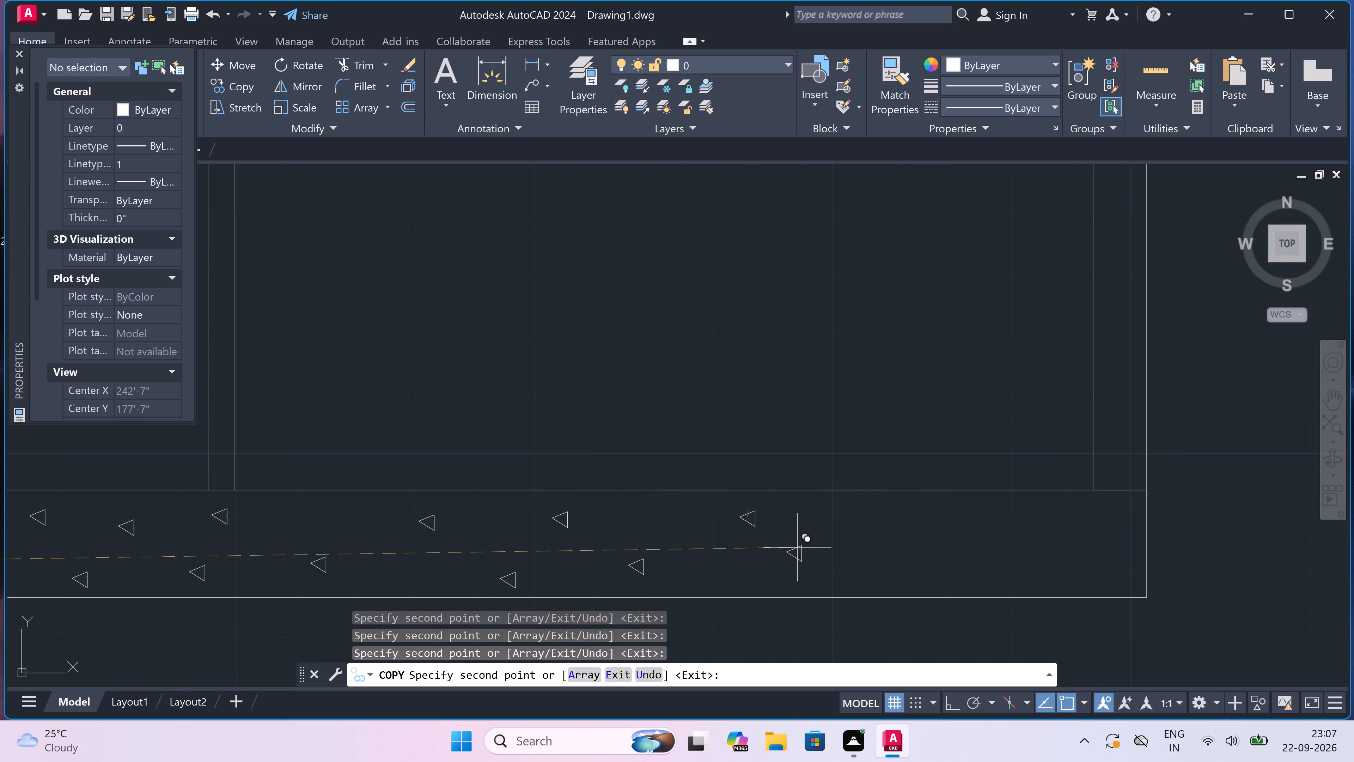
{"action": "left_click", "coordinate": [813, 557]}
{"action": "left_click", "coordinate": [896, 514]}
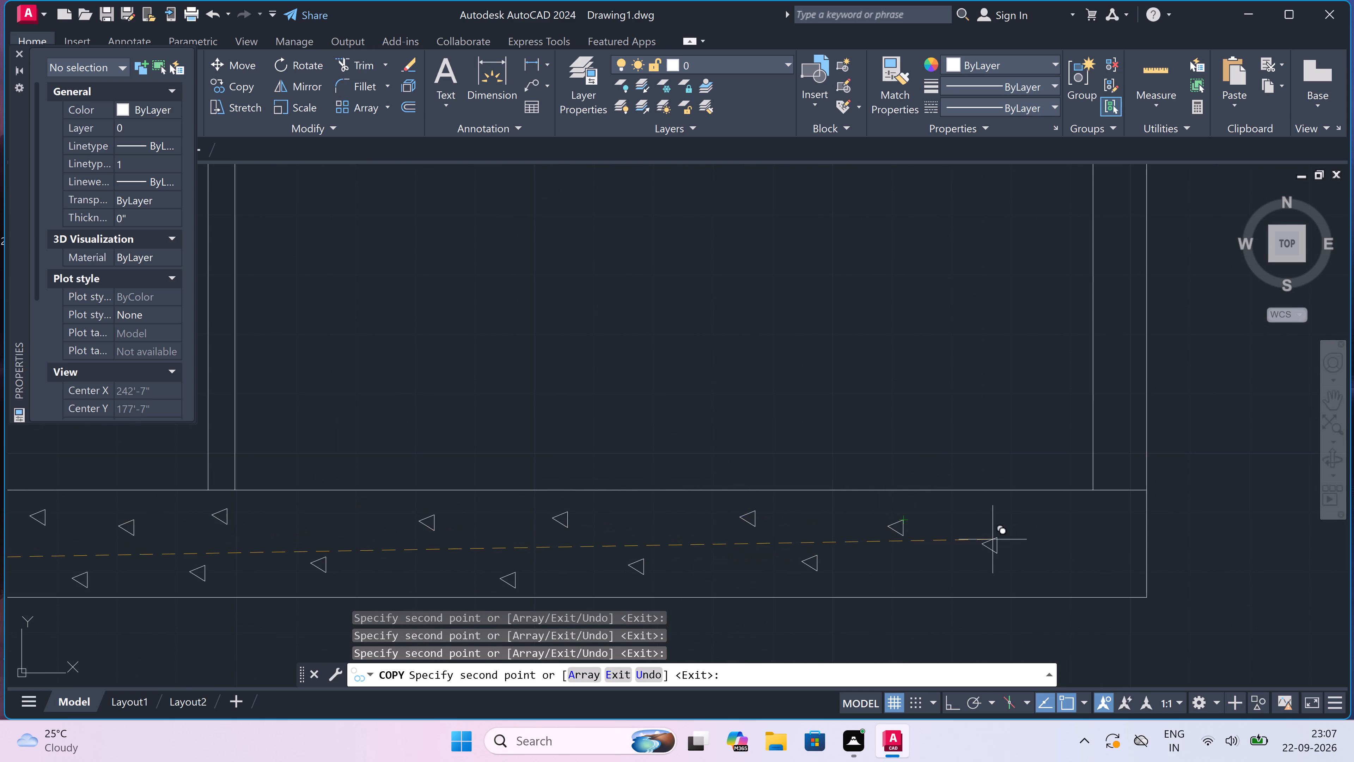
{"action": "left_click", "coordinate": [972, 566]}
{"action": "left_click", "coordinate": [1039, 519]}
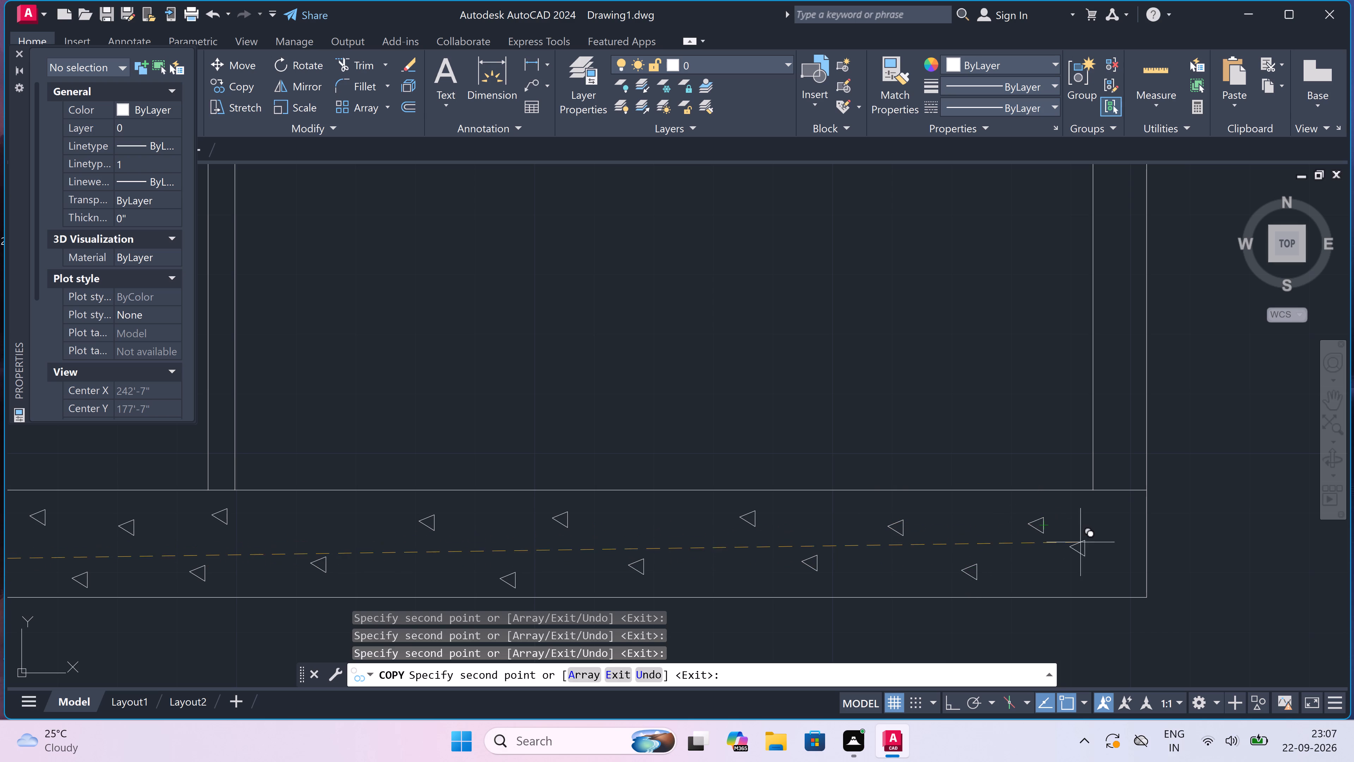
{"action": "left_click", "coordinate": [1109, 561]}
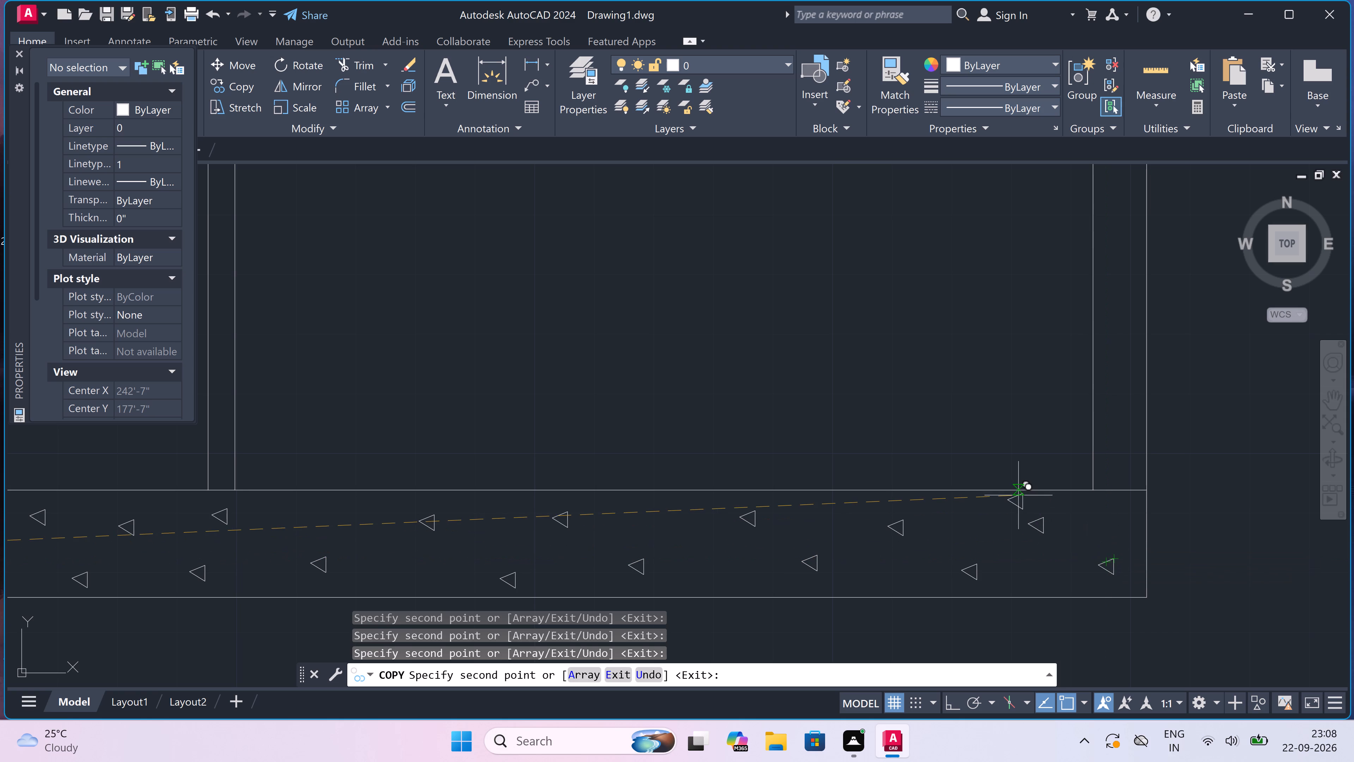
{"action": "scroll", "coordinate": [1019, 495], "scroll_direction": "down", "scroll_amount": 2}
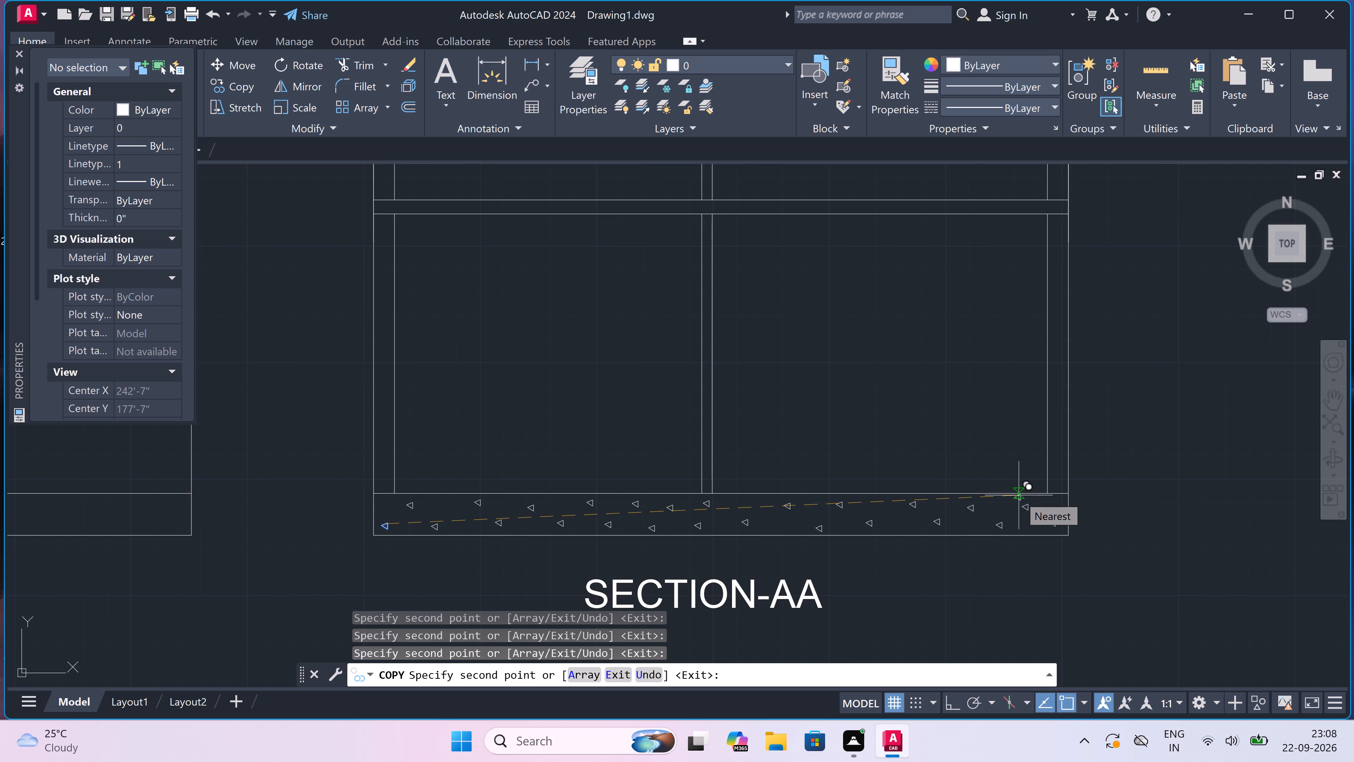
{"action": "key", "text": "Escape"}
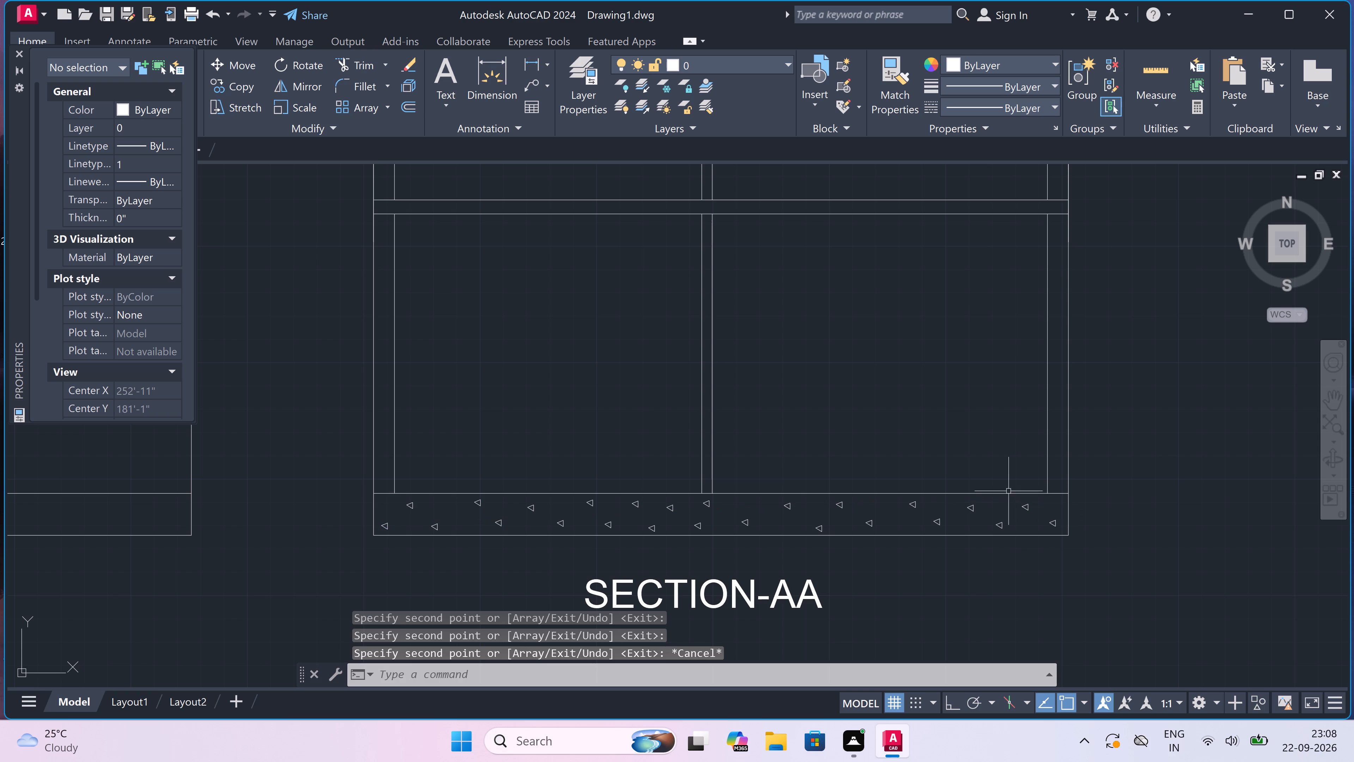
With Ortho on, draw a brick course about 6" high with Line across Section-AA's left wall just above the base, split by a vertical middle joint.
{"action": "scroll", "coordinate": [755, 470], "scroll_direction": "down", "scroll_amount": 3}
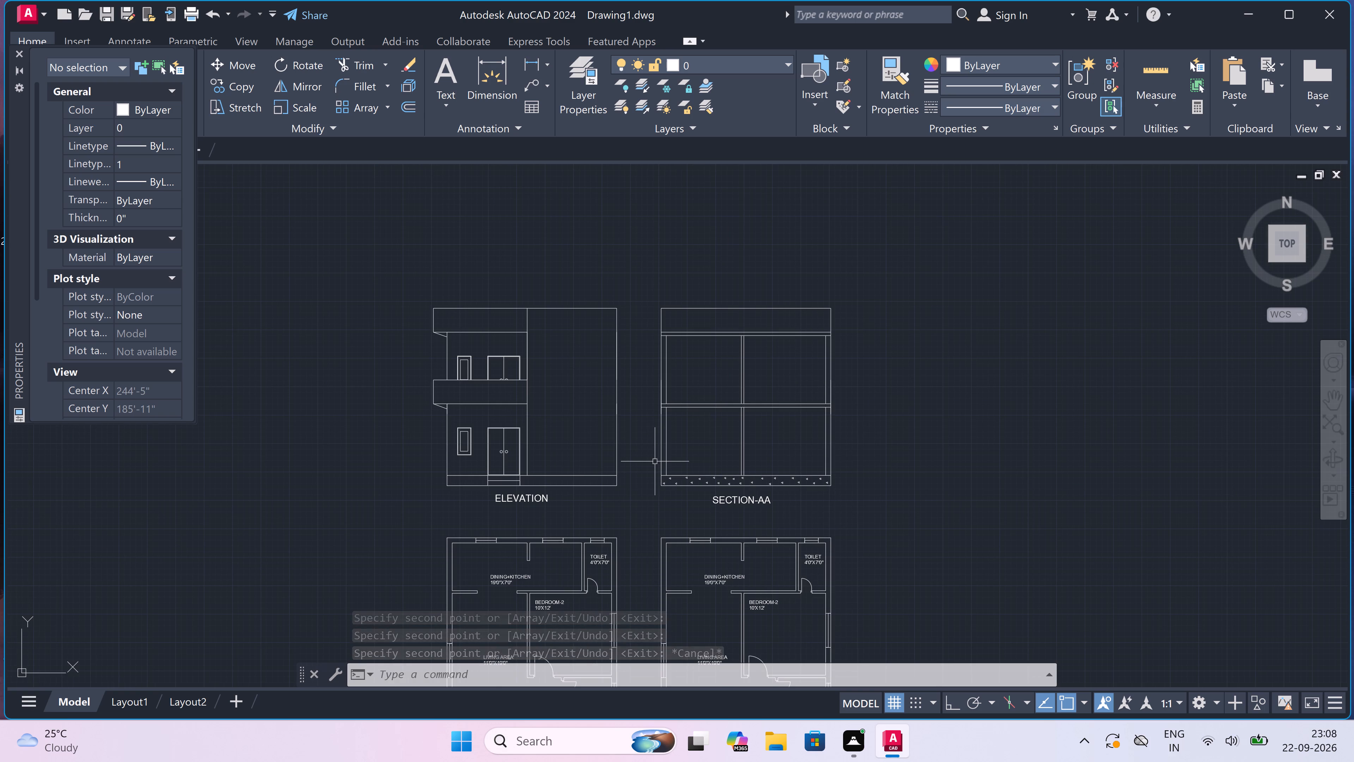
{"action": "scroll", "coordinate": [674, 465], "scroll_direction": "up", "scroll_amount": 3}
{"action": "scroll", "coordinate": [673, 465], "scroll_direction": "down", "scroll_amount": 5}
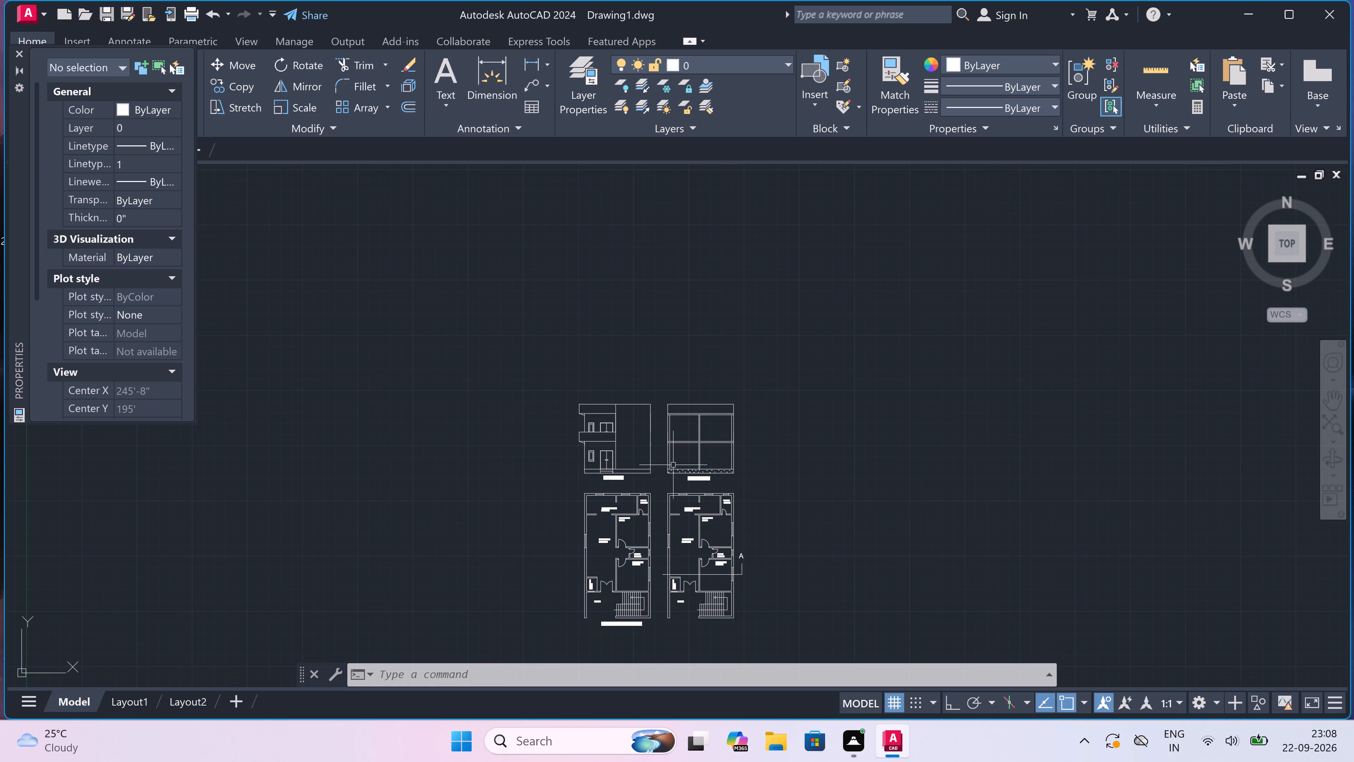
{"action": "scroll", "coordinate": [676, 453], "scroll_direction": "up", "scroll_amount": 3}
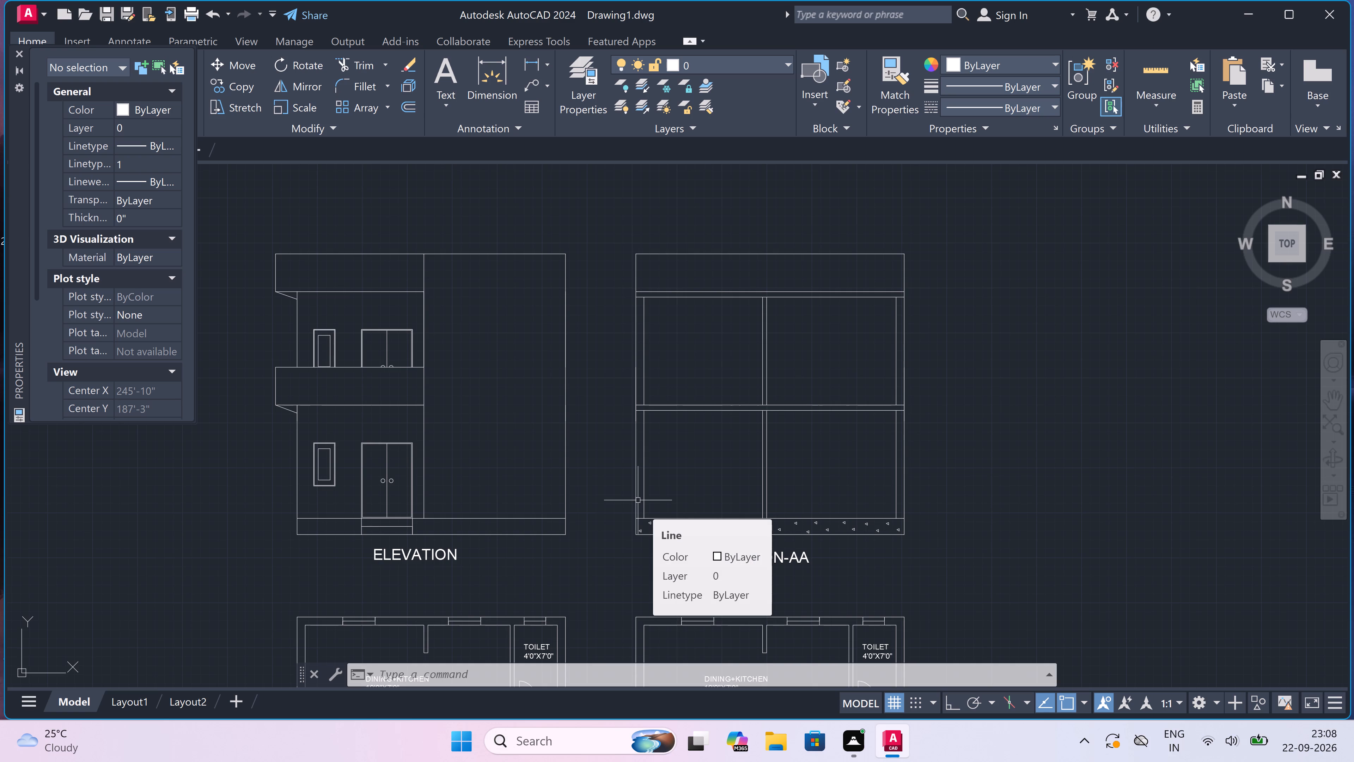
{"action": "type", "text": "L"}
{"action": "key", "text": "space"}
{"action": "scroll", "coordinate": [638, 500], "scroll_direction": "up", "scroll_amount": 2}
{"action": "scroll", "coordinate": [628, 533], "scroll_direction": "up", "scroll_amount": 2}
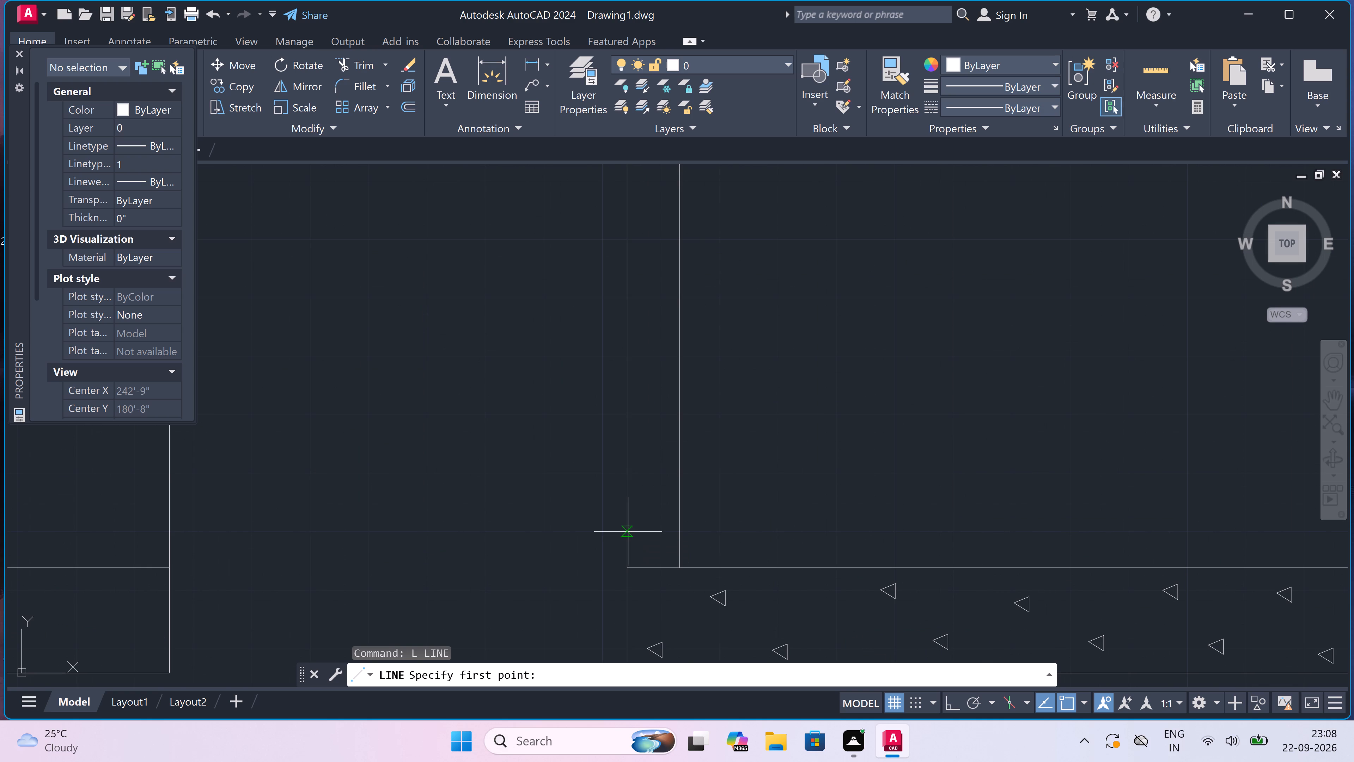
{"action": "left_click", "coordinate": [627, 532]}
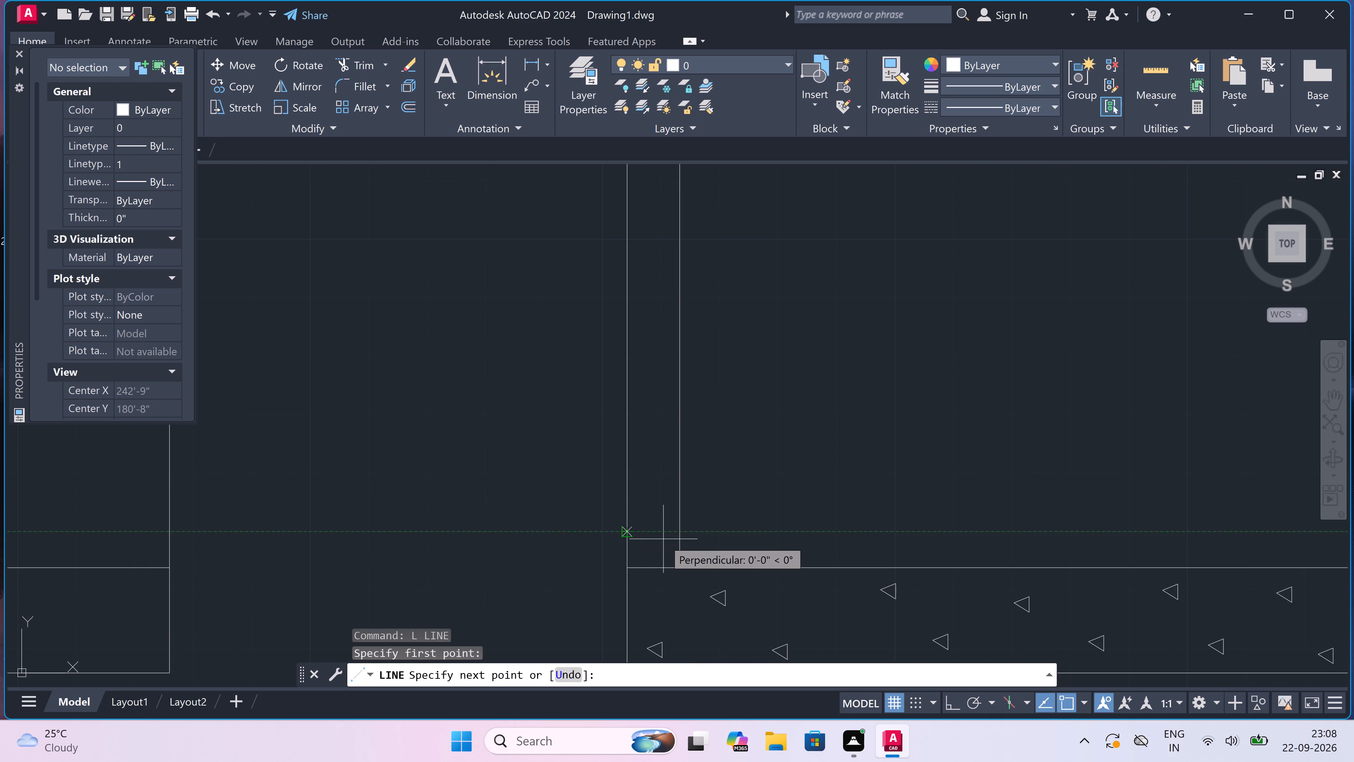
{"action": "key", "text": "F8"}
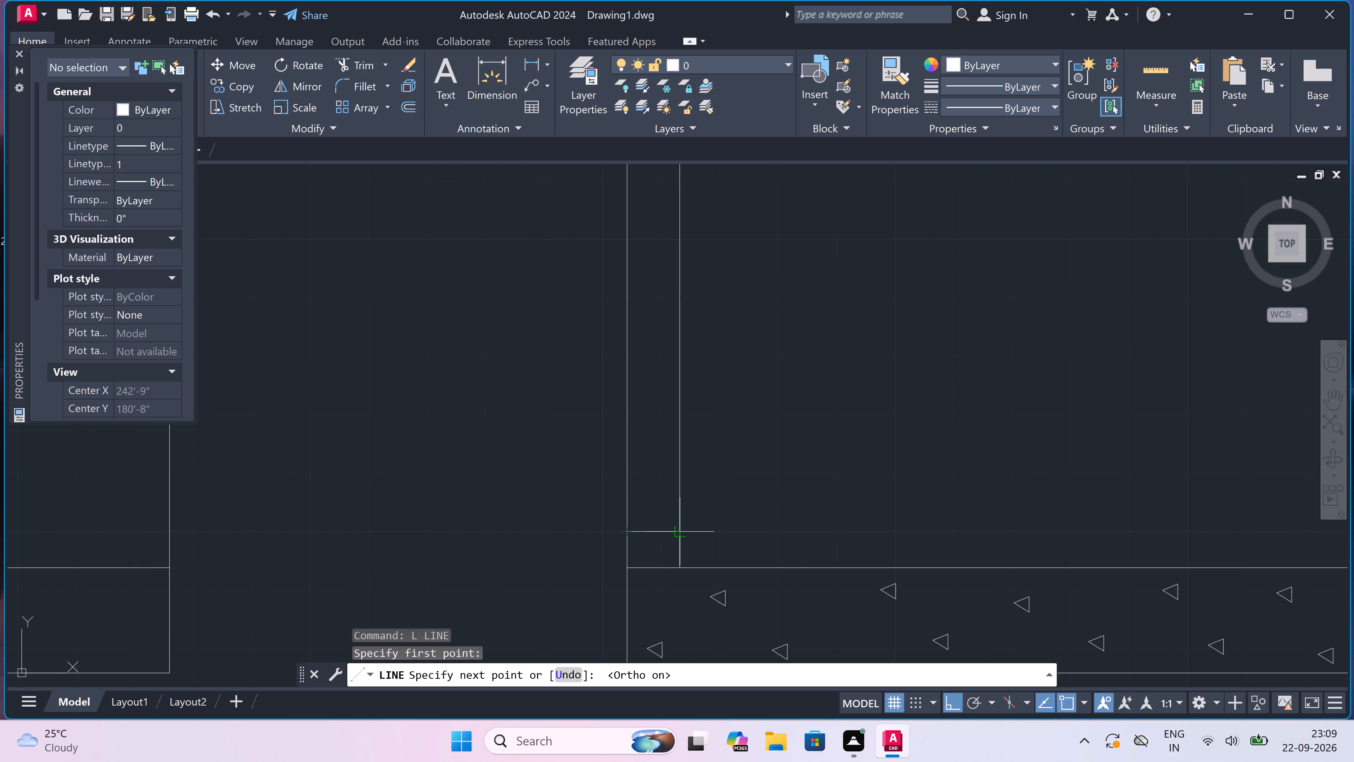
{"action": "left_click", "coordinate": [679, 530]}
{"action": "left_click", "coordinate": [649, 531]}
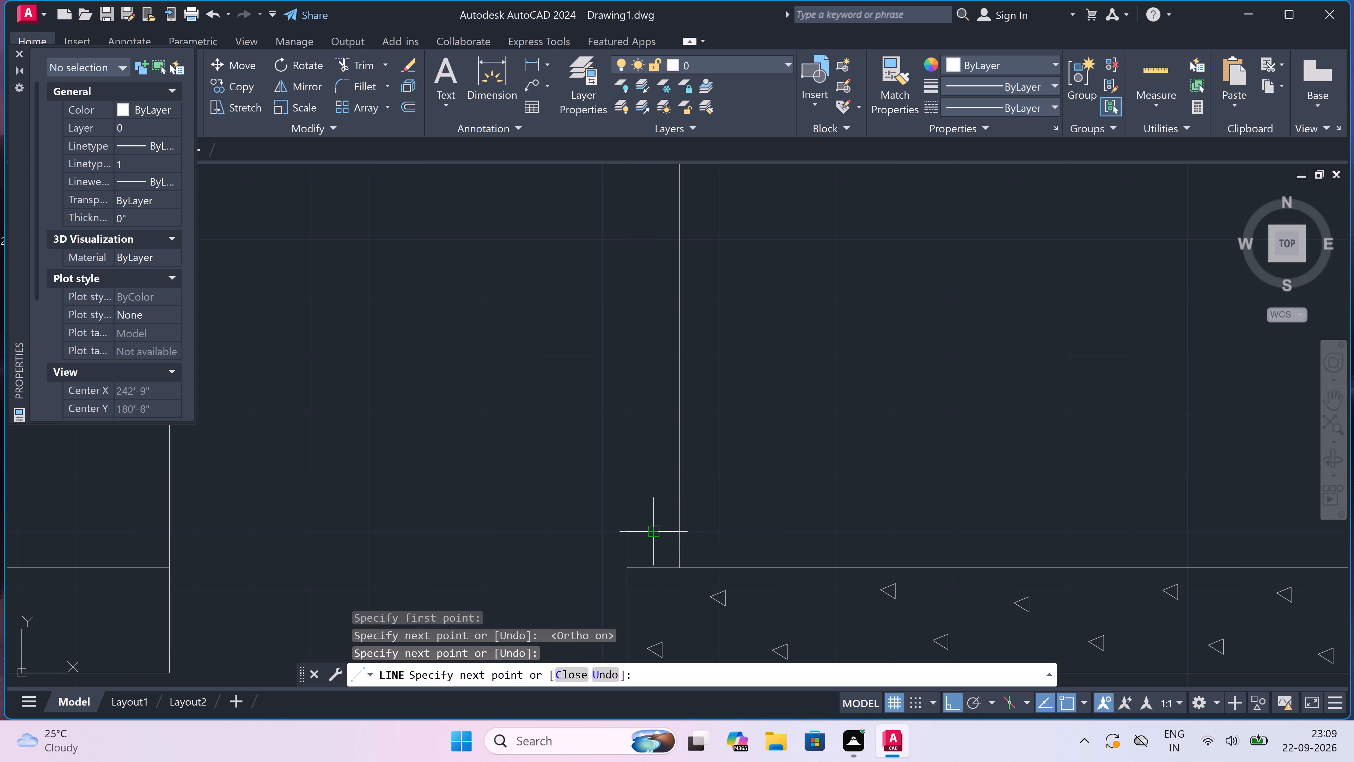
{"action": "left_click", "coordinate": [654, 498]}
{"action": "left_click", "coordinate": [630, 496]}
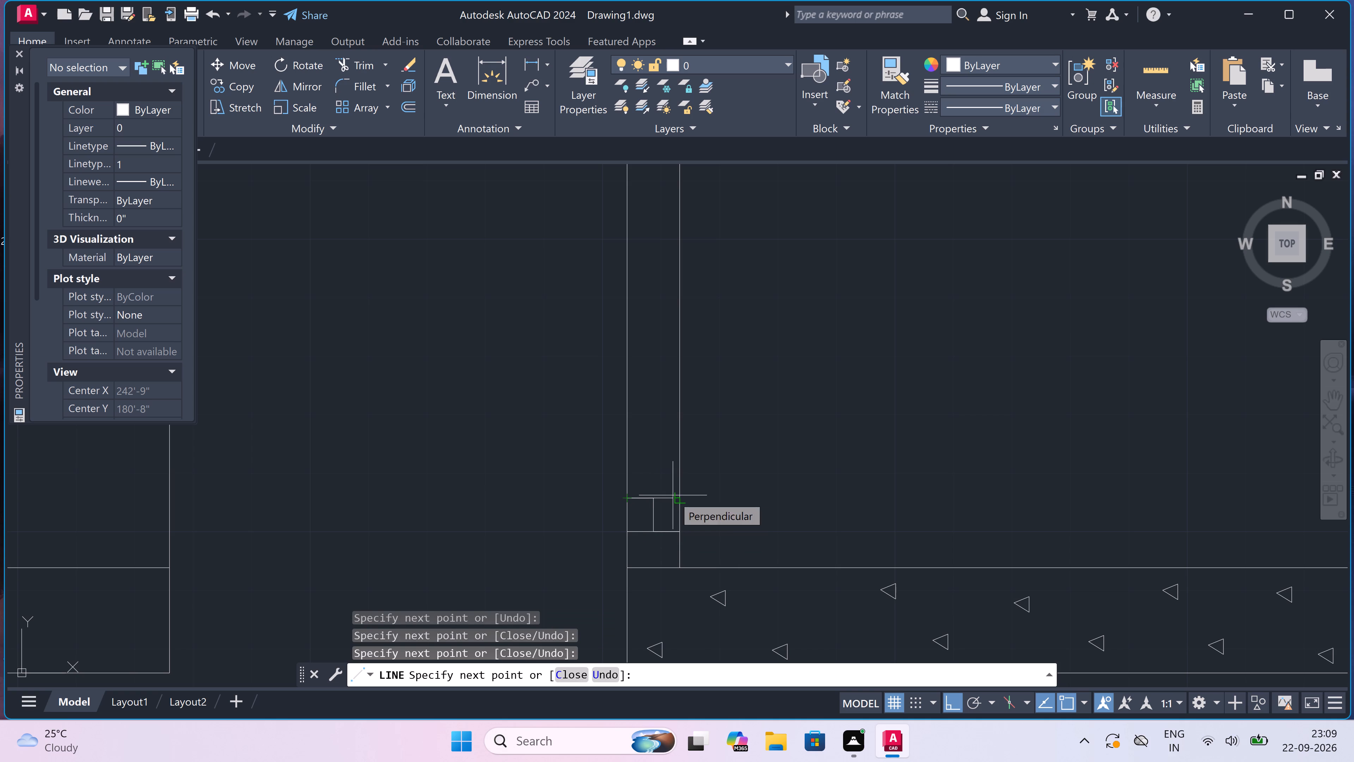
{"action": "left_click", "coordinate": [673, 495]}
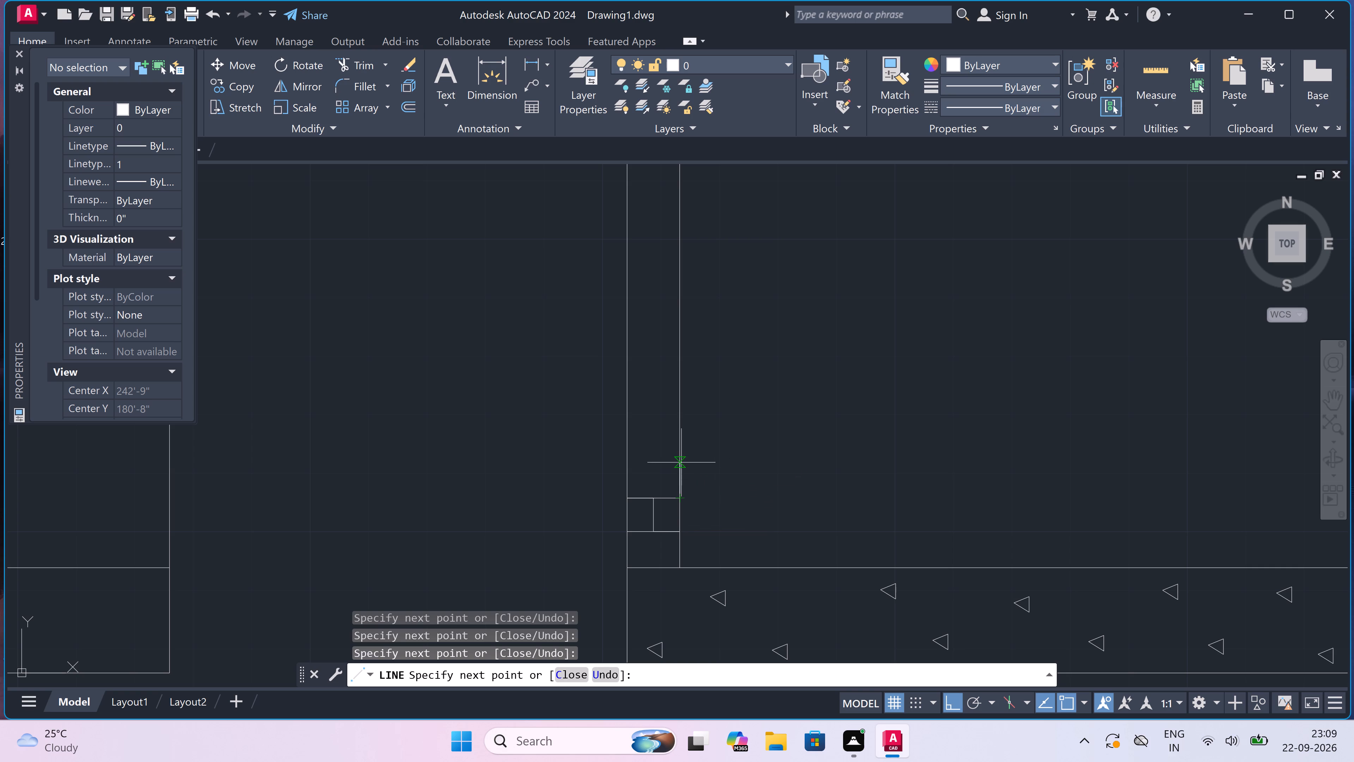
Continue the line up the left wall with an undivided brick course, followed by one split by a vertical middle joint.
{"action": "left_click", "coordinate": [678, 465]}
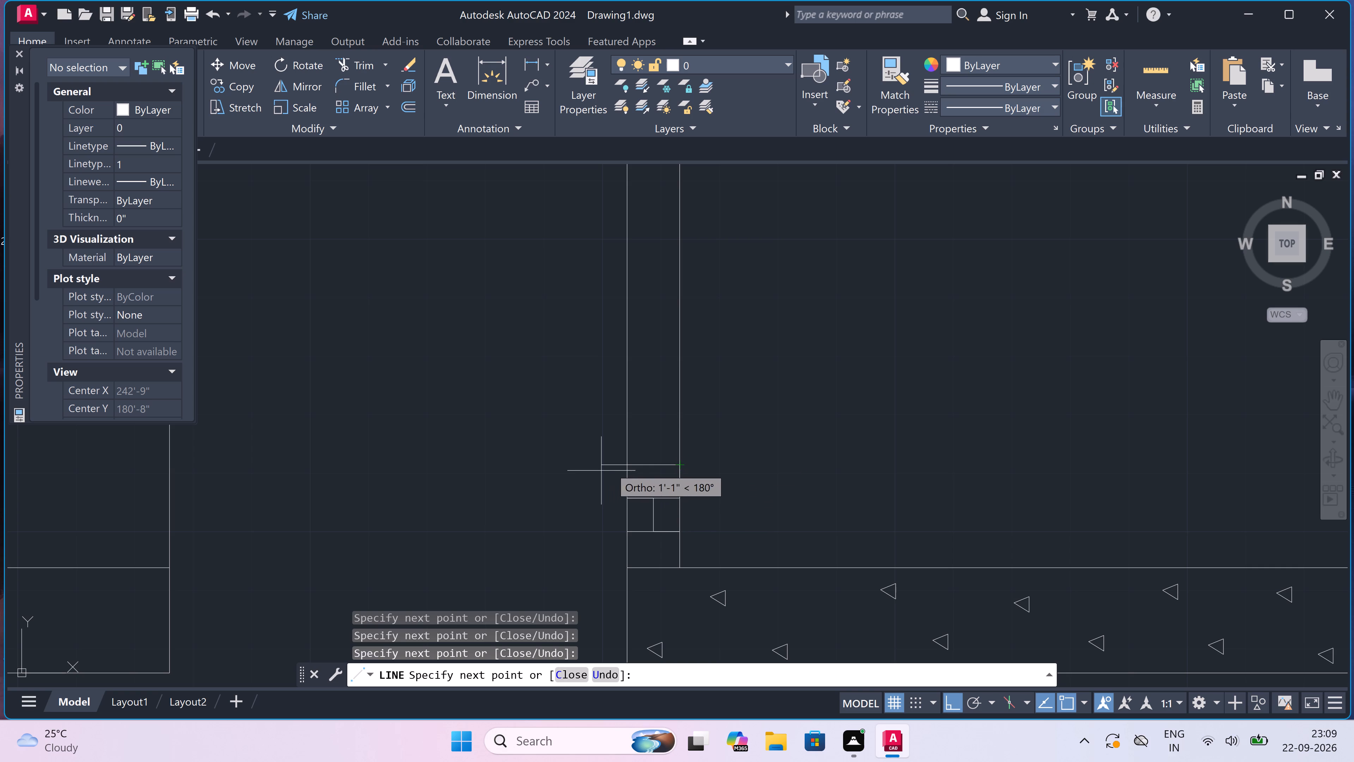
{"action": "left_click", "coordinate": [623, 463]}
{"action": "double_click", "coordinate": [657, 465]}
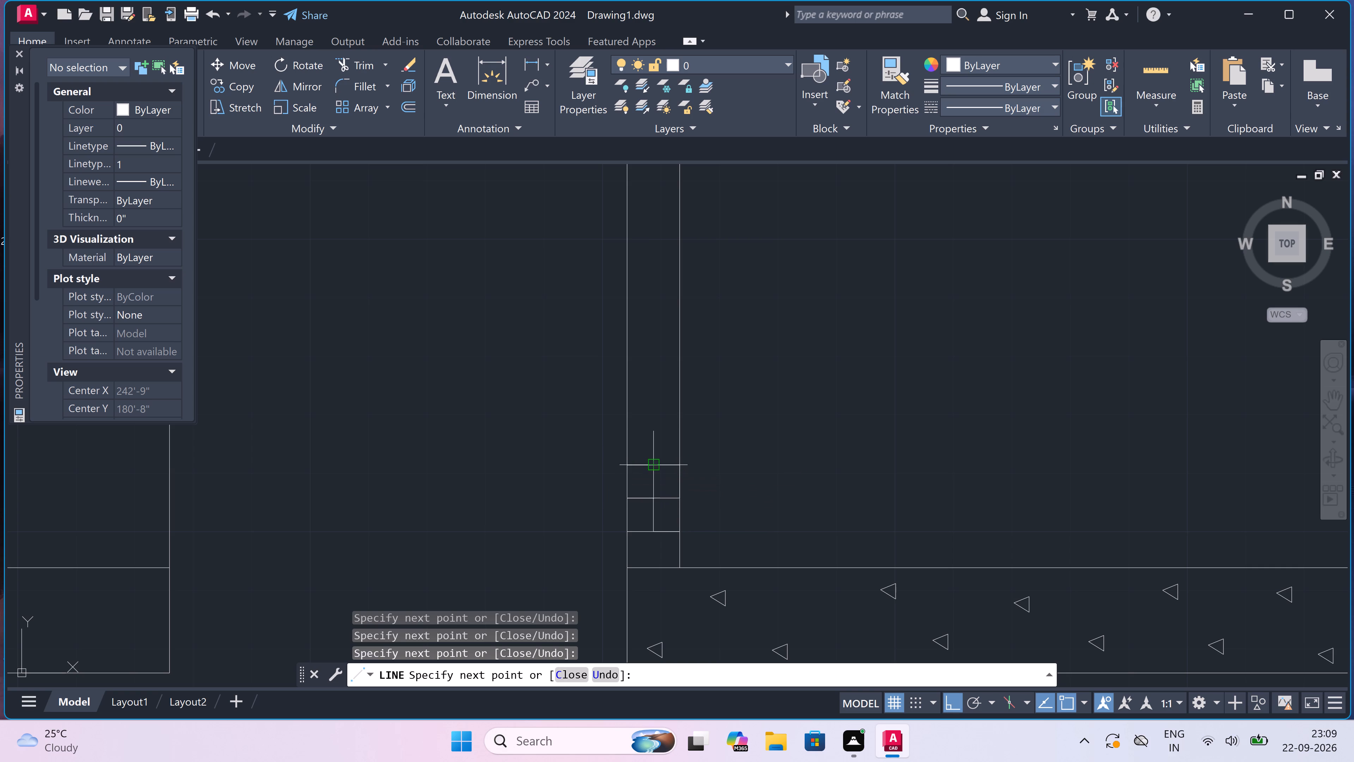
{"action": "left_click", "coordinate": [657, 434]}
{"action": "left_click", "coordinate": [631, 430]}
{"action": "left_click", "coordinate": [682, 435]}
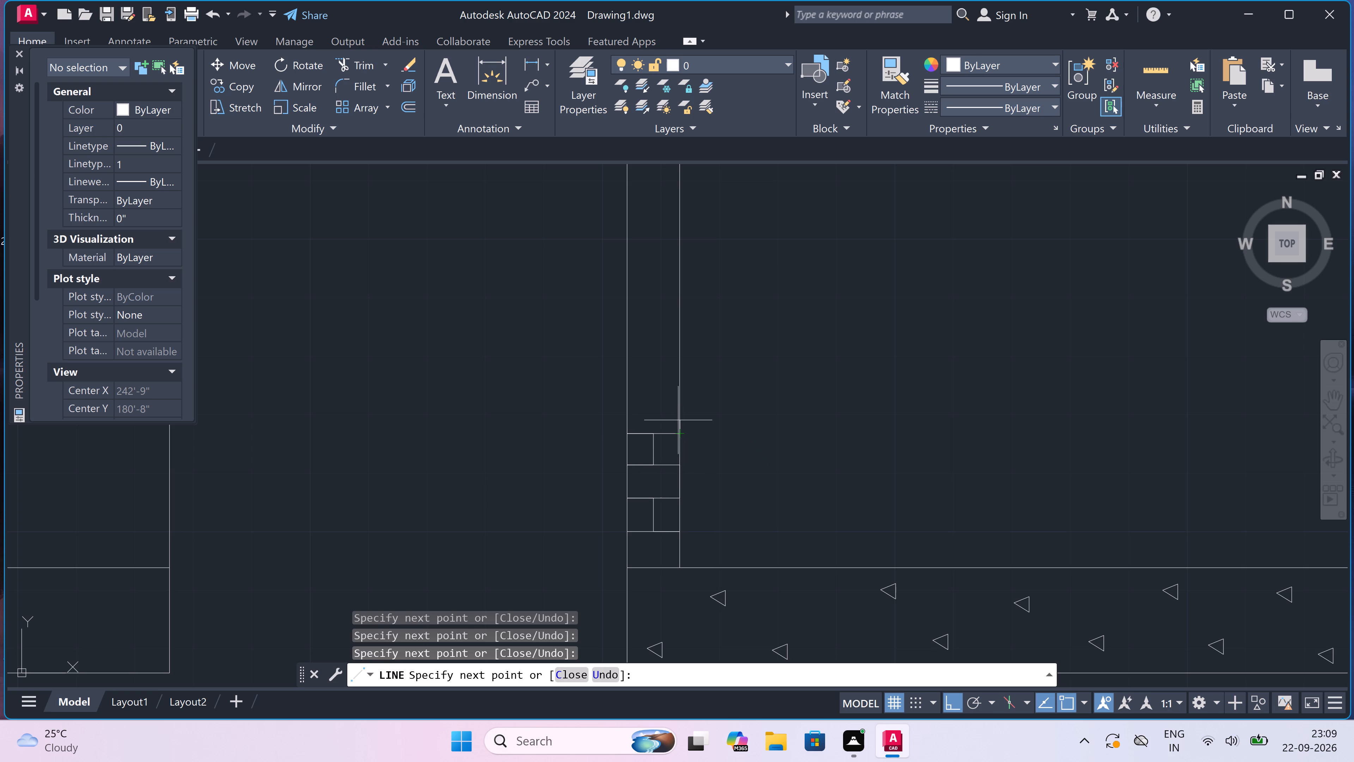
Add another undivided course and another course split at its middle above them in the left wall.
{"action": "left_click", "coordinate": [677, 404]}
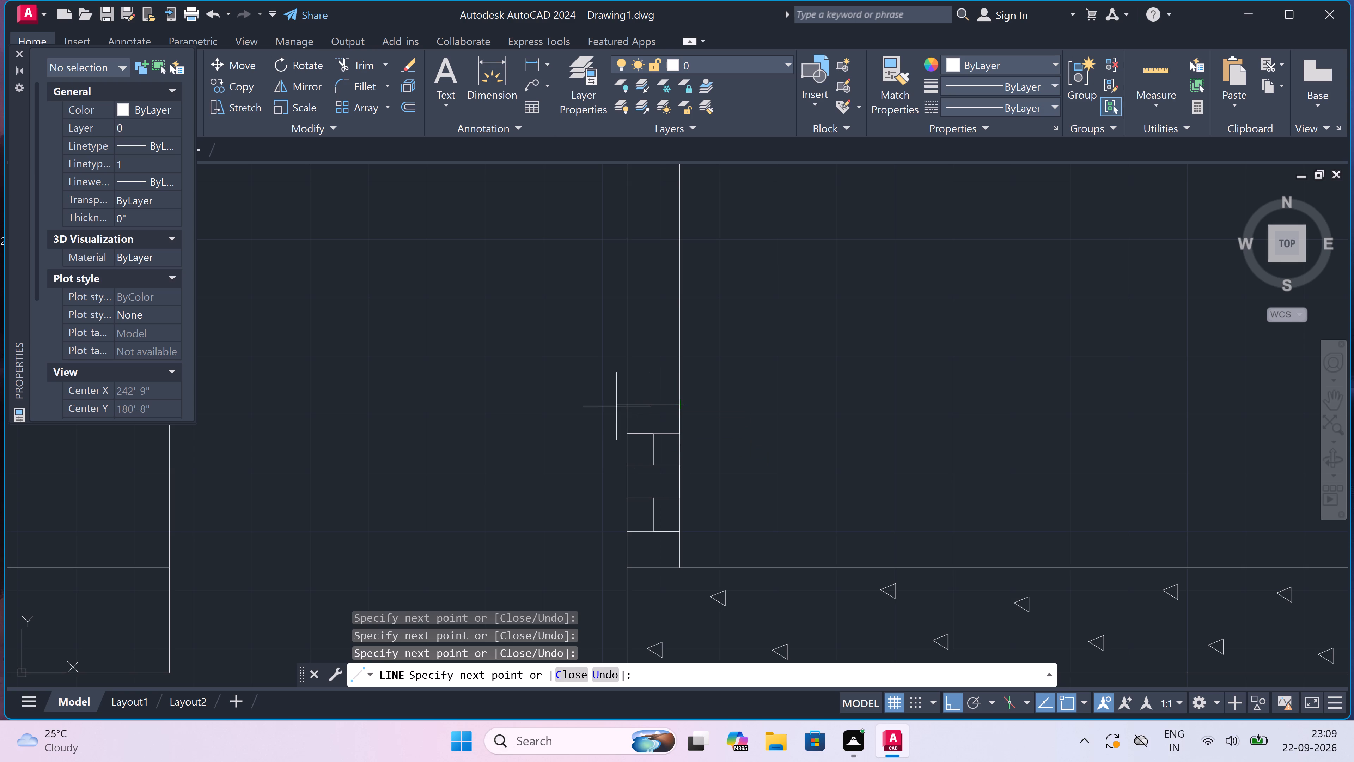
{"action": "left_click", "coordinate": [621, 404]}
{"action": "scroll", "coordinate": [623, 387], "scroll_direction": "up", "scroll_amount": 1}
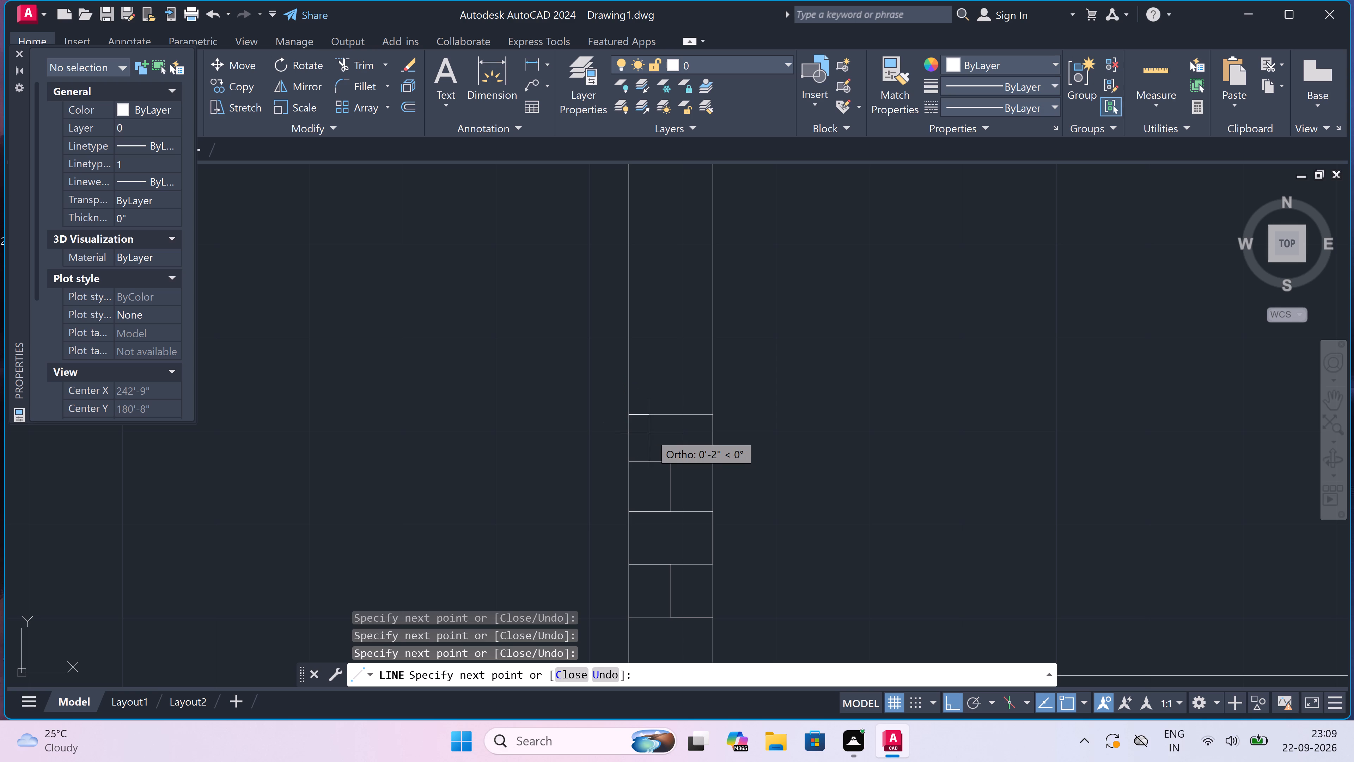
{"action": "left_click", "coordinate": [671, 411]}
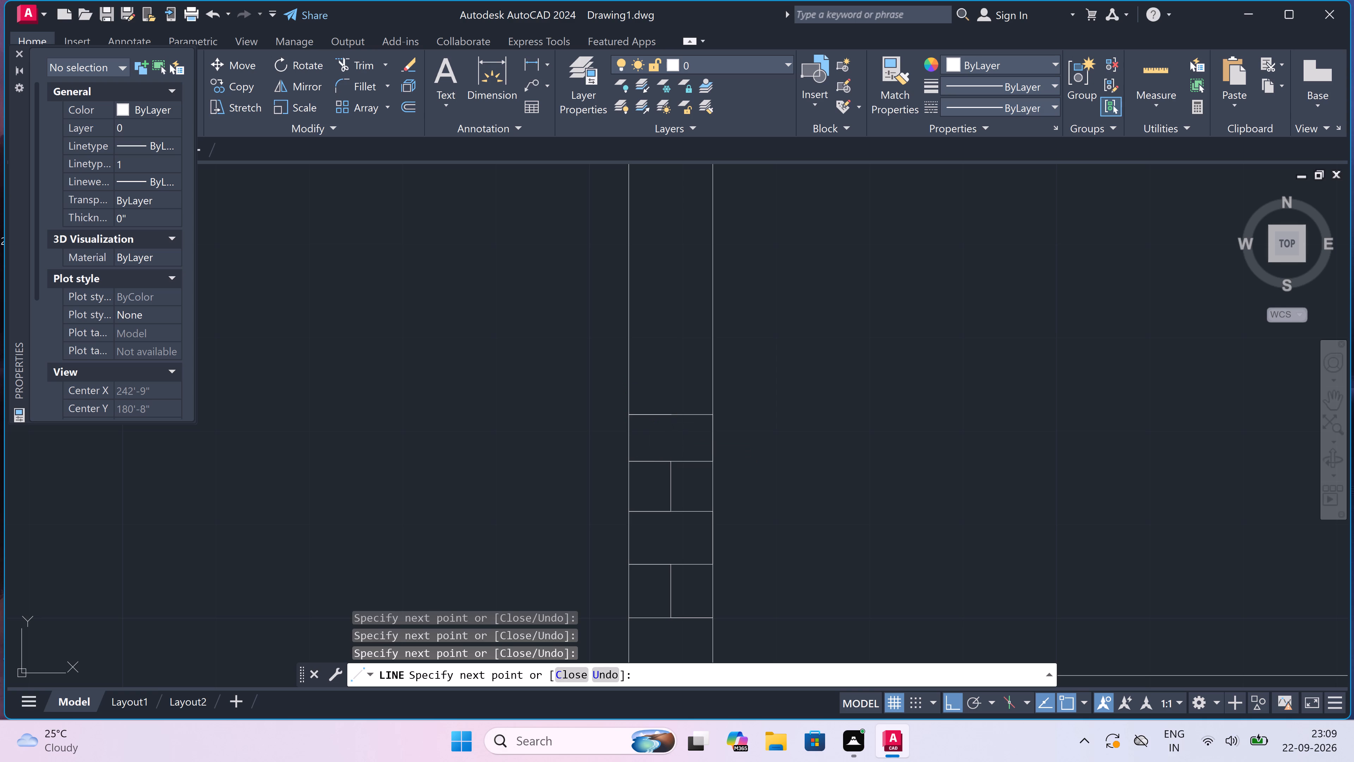
{"action": "left_click", "coordinate": [669, 372]}
{"action": "left_click", "coordinate": [630, 371]}
{"action": "left_click", "coordinate": [713, 377]}
Continue the line up Section-AA's left wall with an undivided brick course, topped by a course about 4" high split at its middle.
{"action": "scroll", "coordinate": [713, 377], "scroll_direction": "down", "scroll_amount": 3}
{"action": "scroll", "coordinate": [708, 363], "scroll_direction": "up", "scroll_amount": 4}
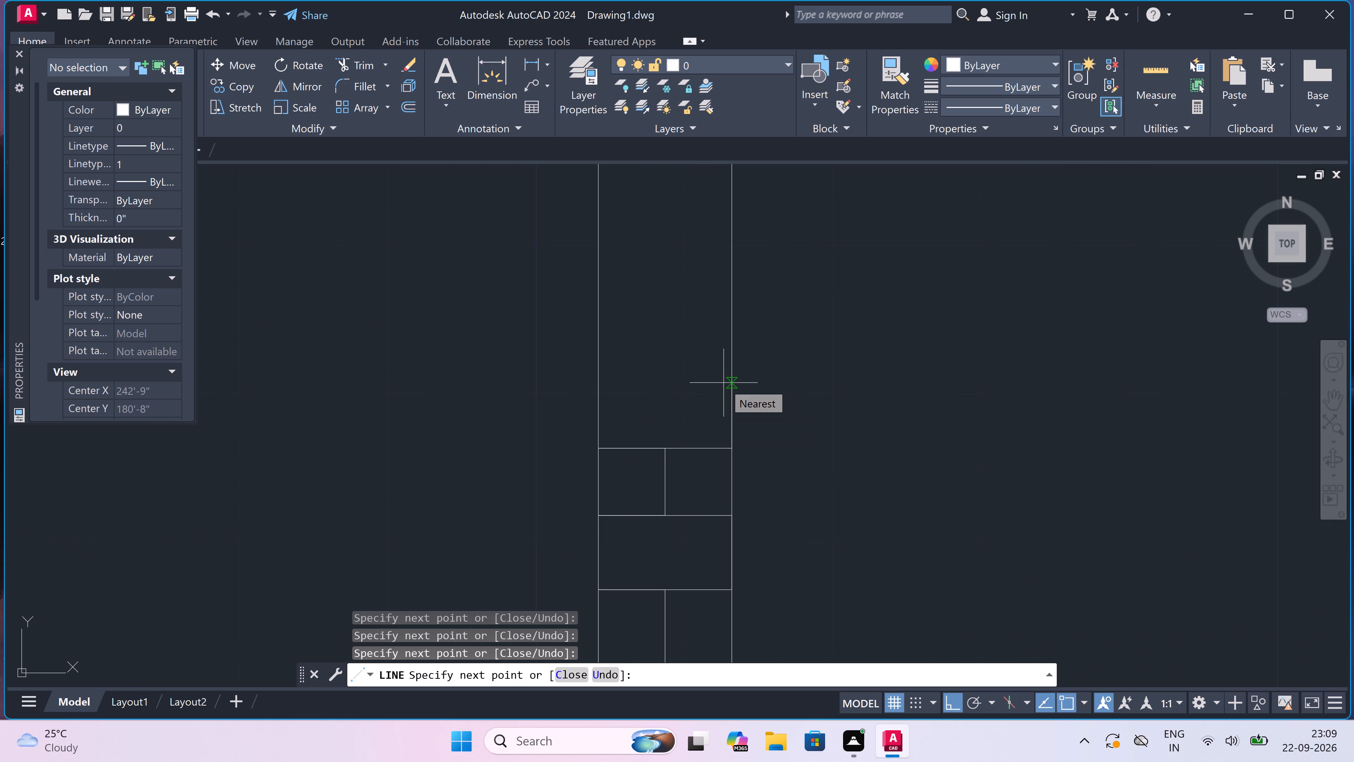
{"action": "left_click_drag", "start_coordinate": [724, 383], "coordinate": [720, 383]}
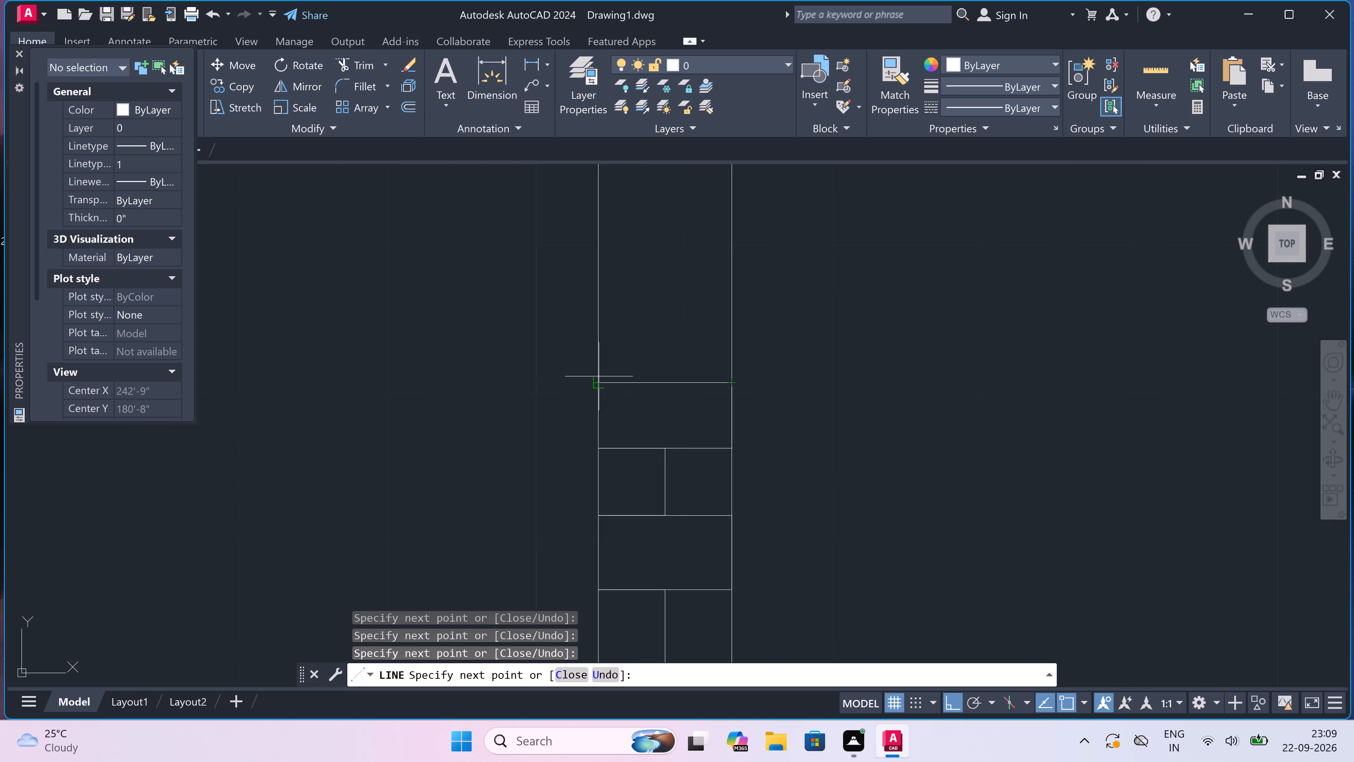
{"action": "left_click", "coordinate": [597, 380]}
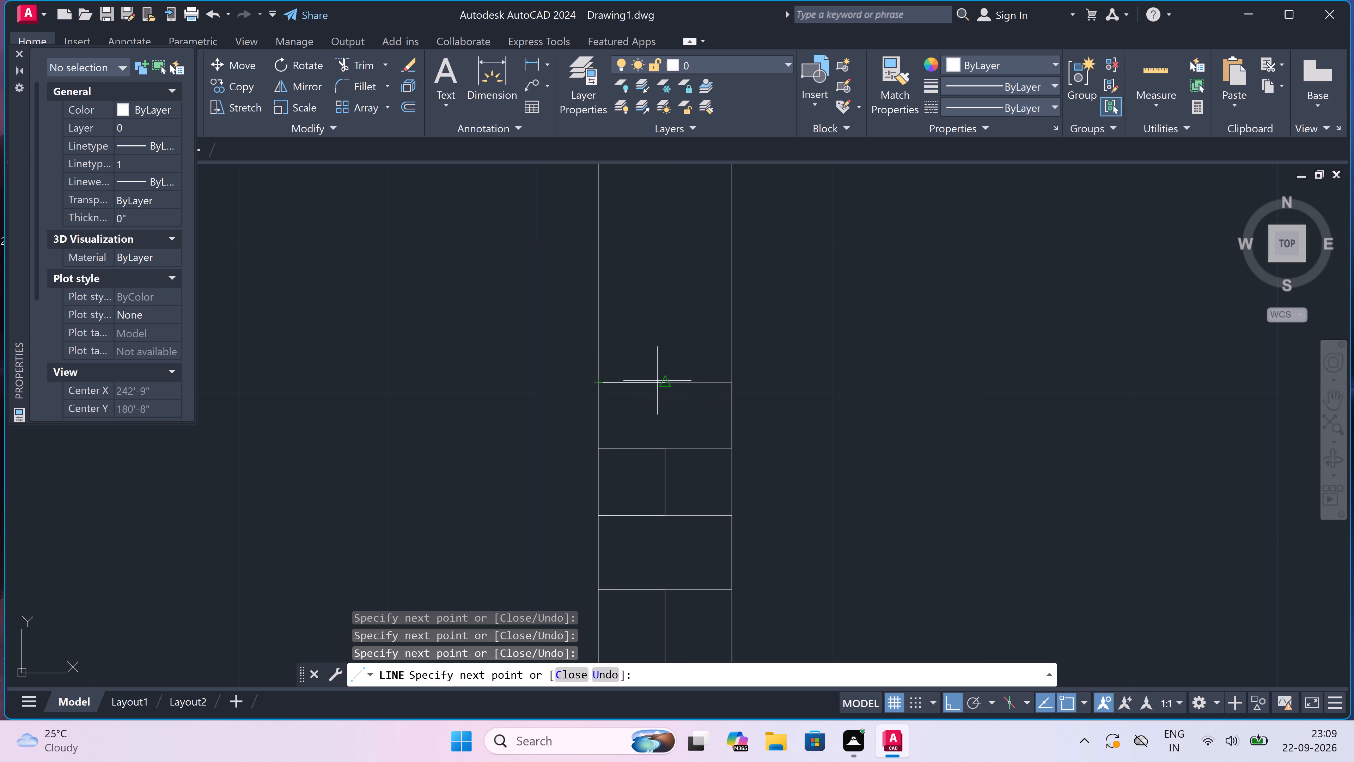
{"action": "left_click", "coordinate": [661, 381]}
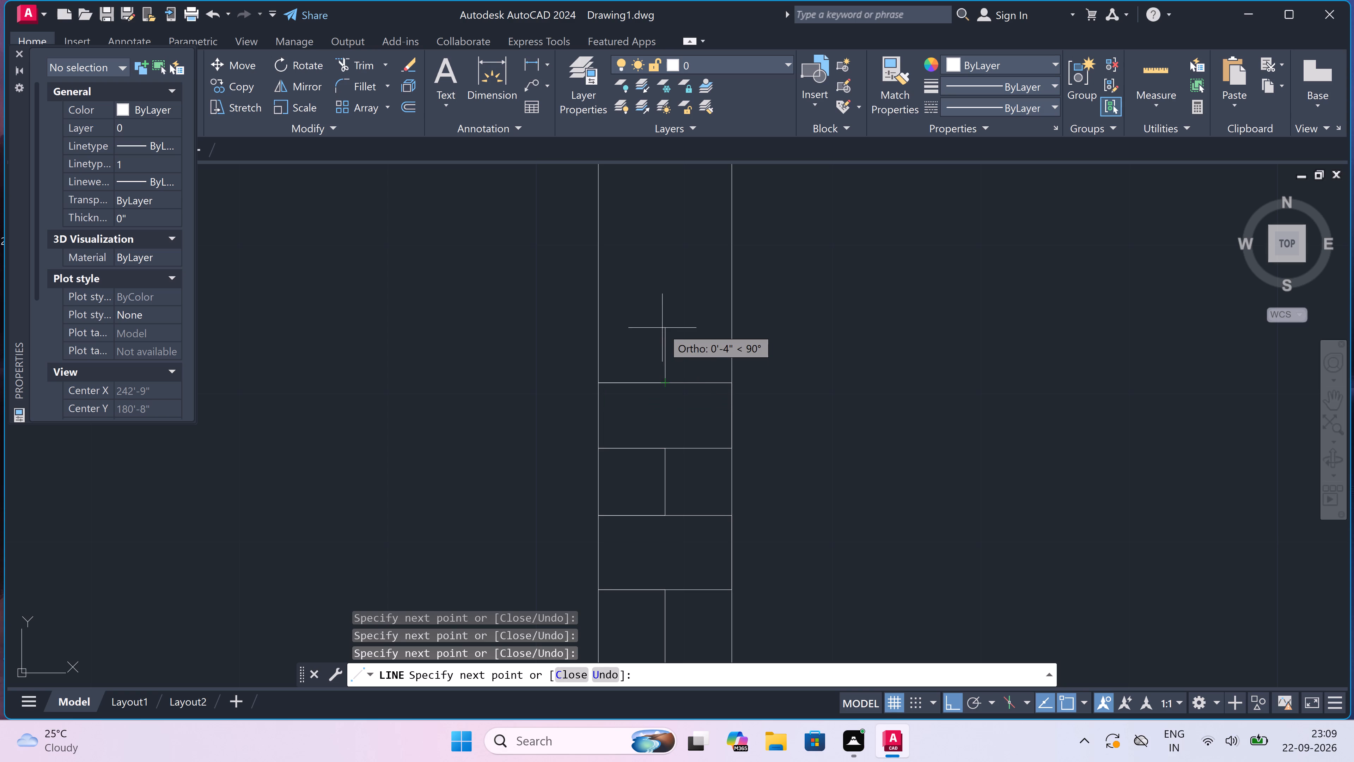
{"action": "left_click", "coordinate": [662, 328]}
{"action": "left_click", "coordinate": [596, 327]}
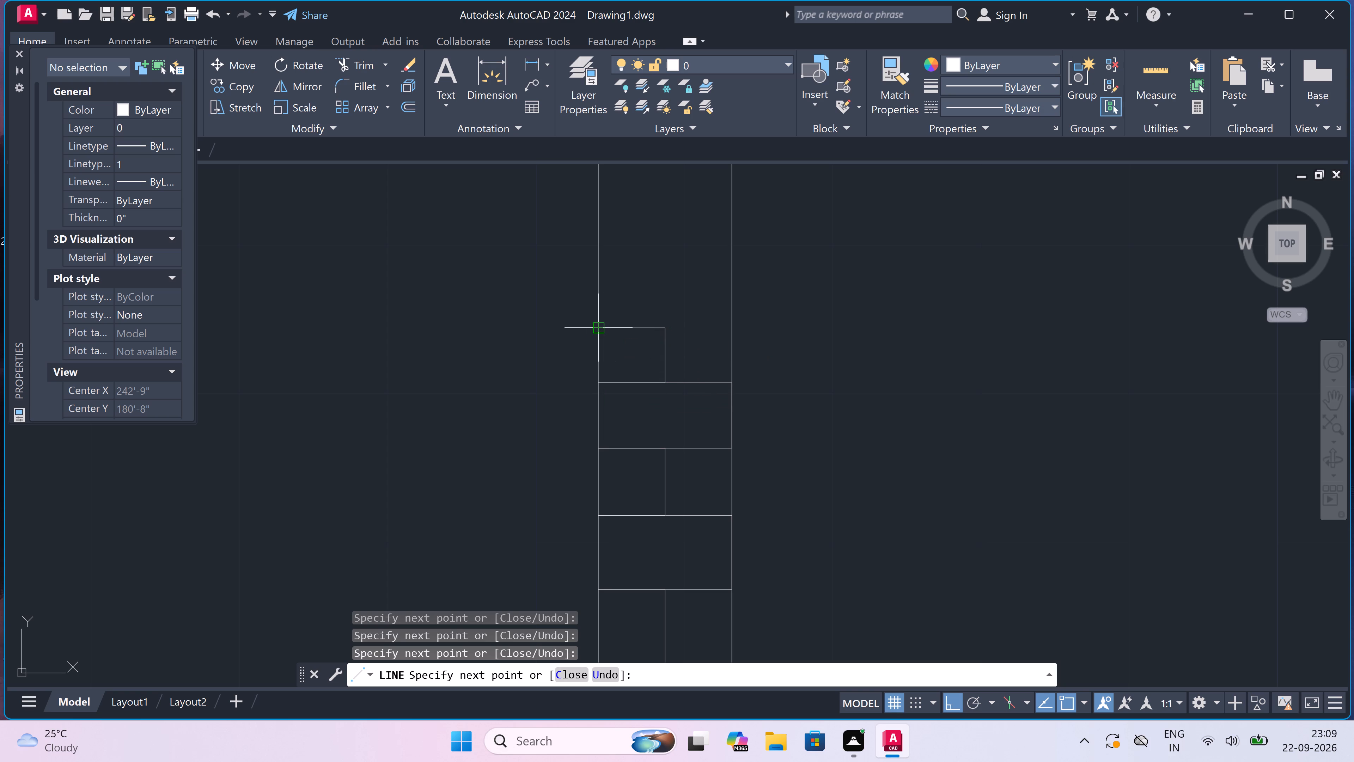
{"action": "scroll", "coordinate": [597, 327], "scroll_direction": "down", "scroll_amount": 3}
{"action": "scroll", "coordinate": [596, 299], "scroll_direction": "up", "scroll_amount": 4}
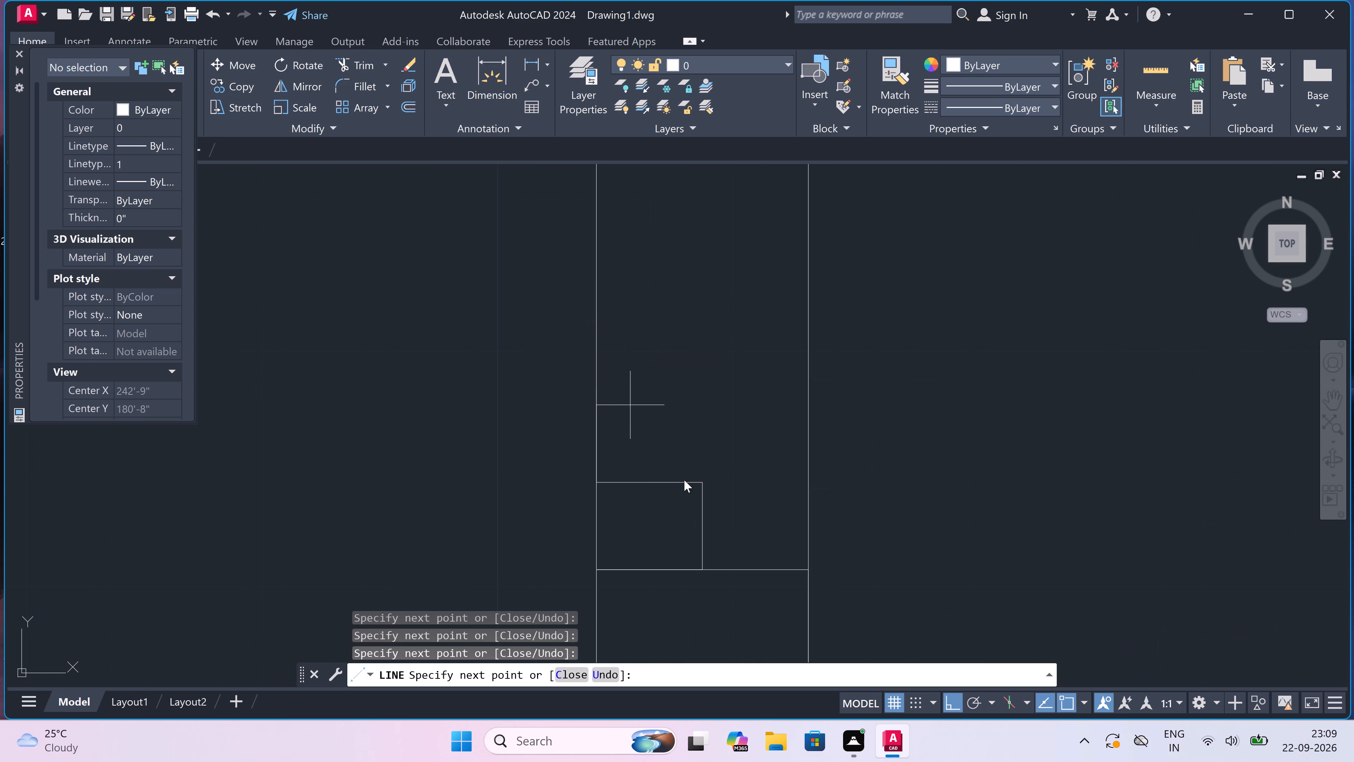
{"action": "left_click", "coordinate": [810, 479]}
Add another undivided course above in the left wall, followed by a course about 3" high with a vertical middle joint.
{"action": "left_click_drag", "start_coordinate": [810, 404], "coordinate": [806, 404]}
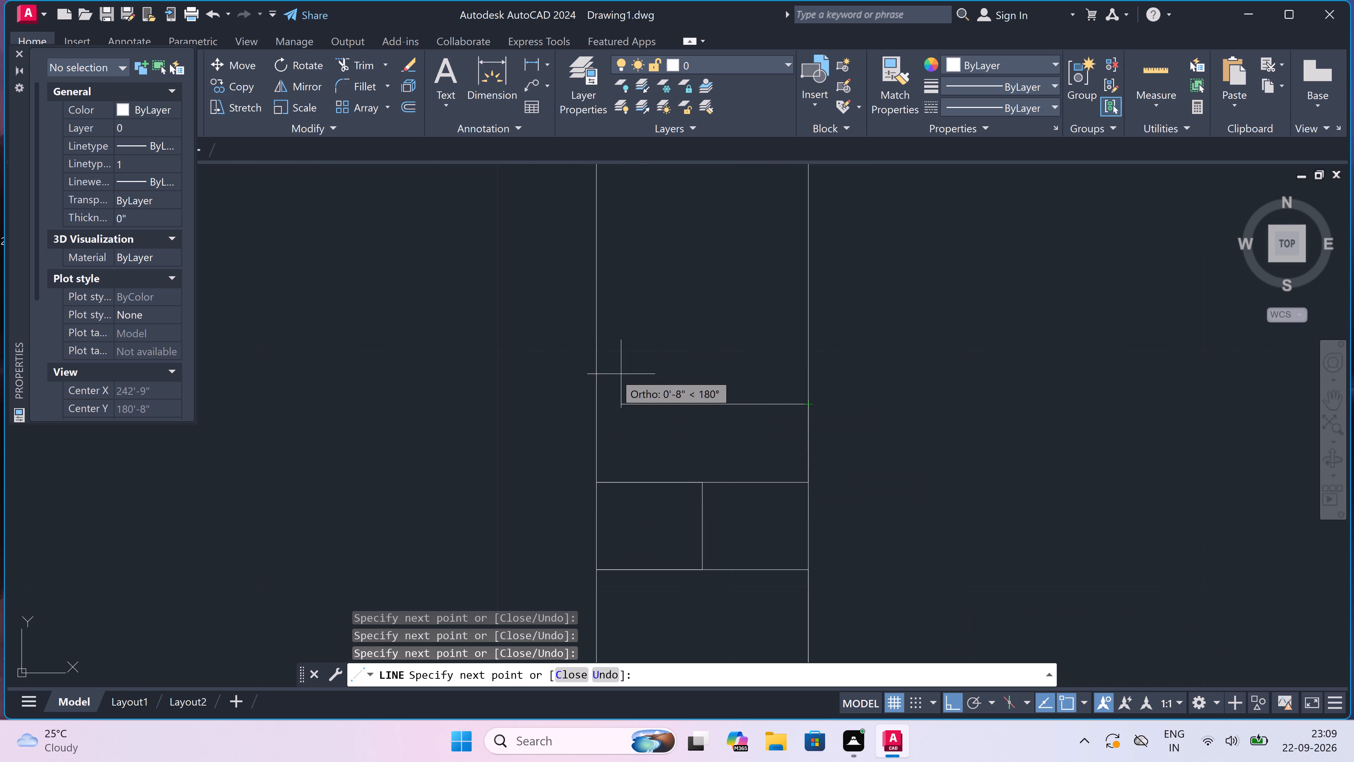
{"action": "left_click", "coordinate": [592, 406]}
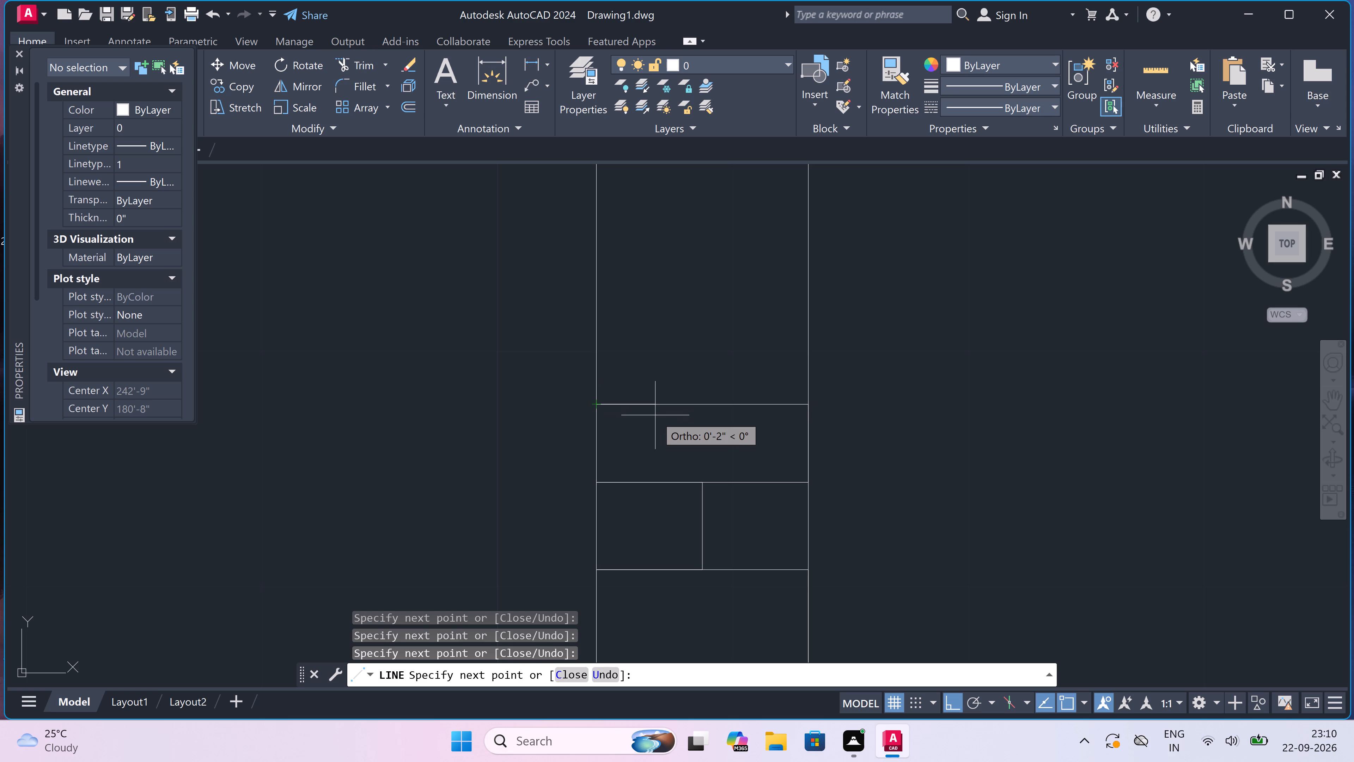
{"action": "left_click", "coordinate": [704, 406]}
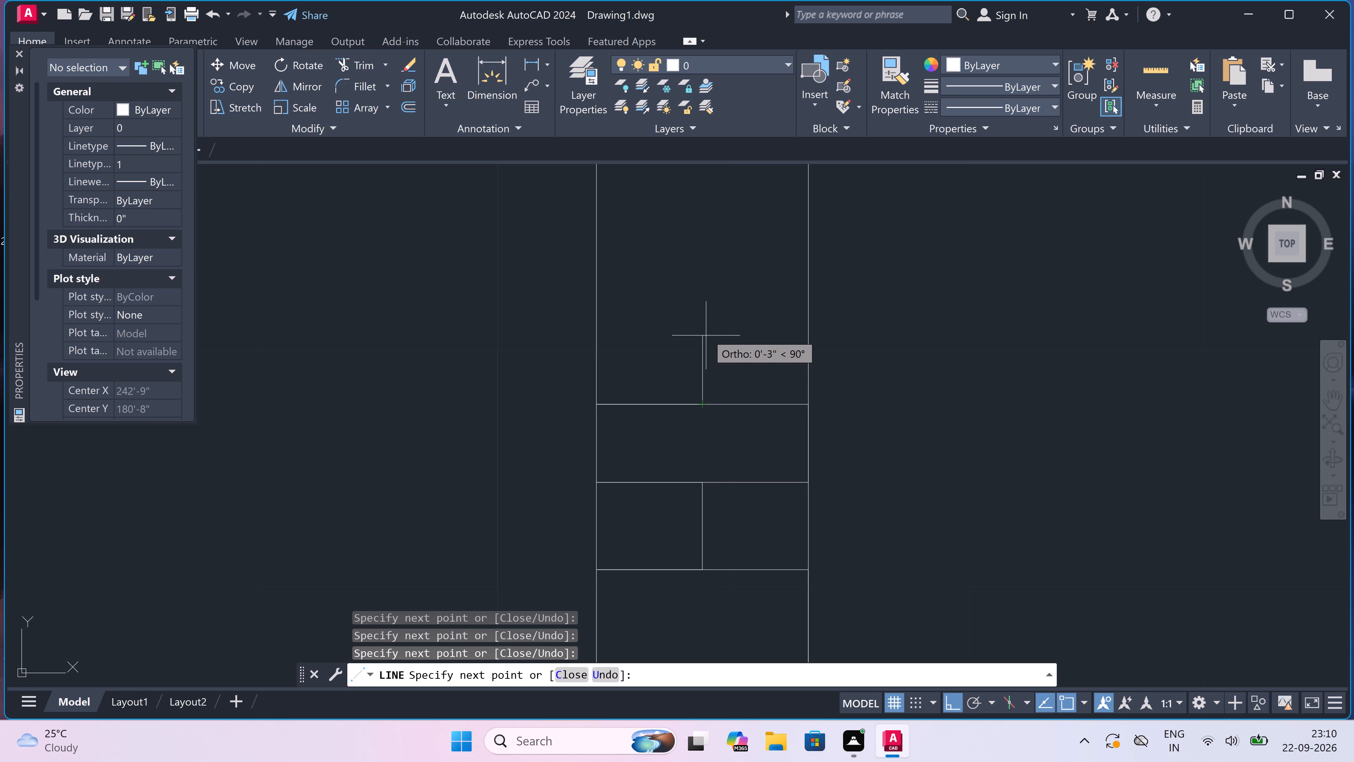
{"action": "left_click", "coordinate": [706, 333]}
{"action": "scroll", "coordinate": [706, 333], "scroll_direction": "down", "scroll_amount": 2}
{"action": "scroll", "coordinate": [702, 315], "scroll_direction": "up", "scroll_amount": 3}
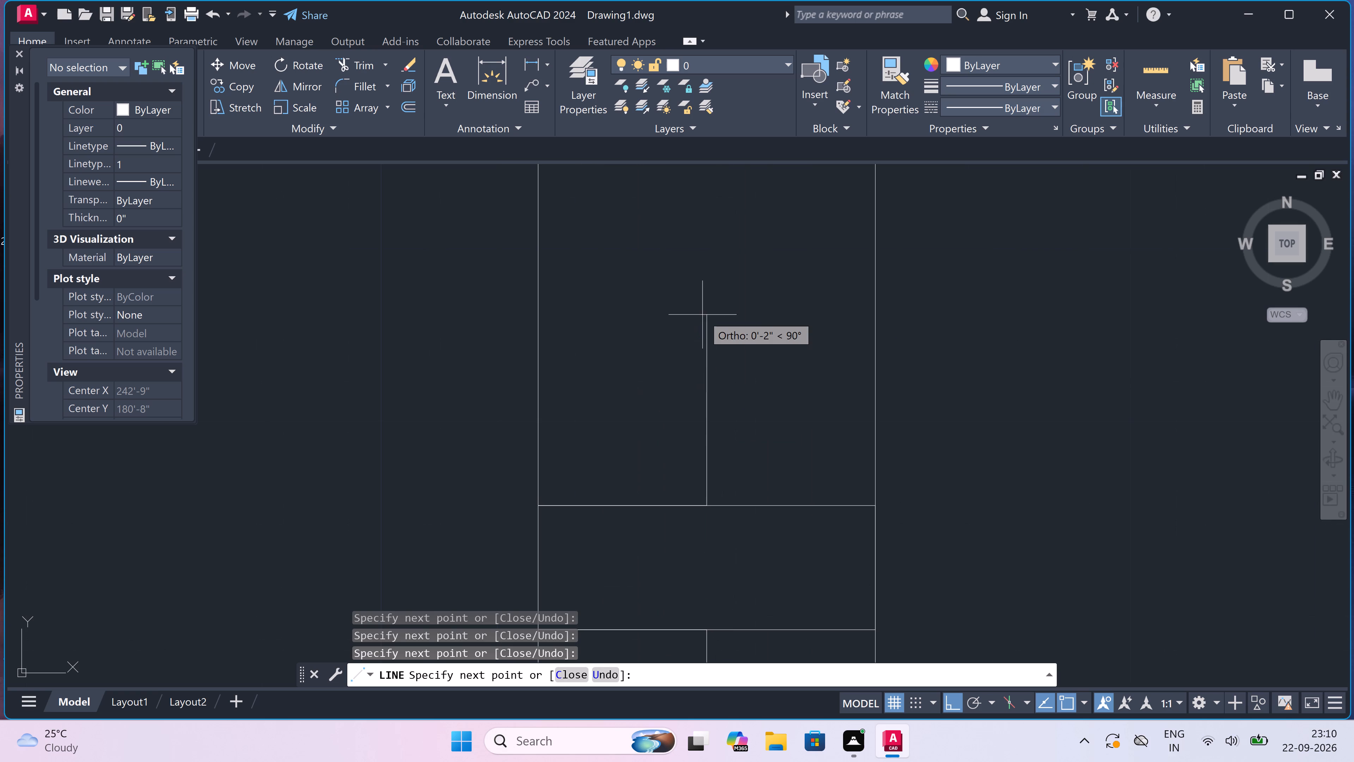
{"action": "left_click", "coordinate": [541, 390]}
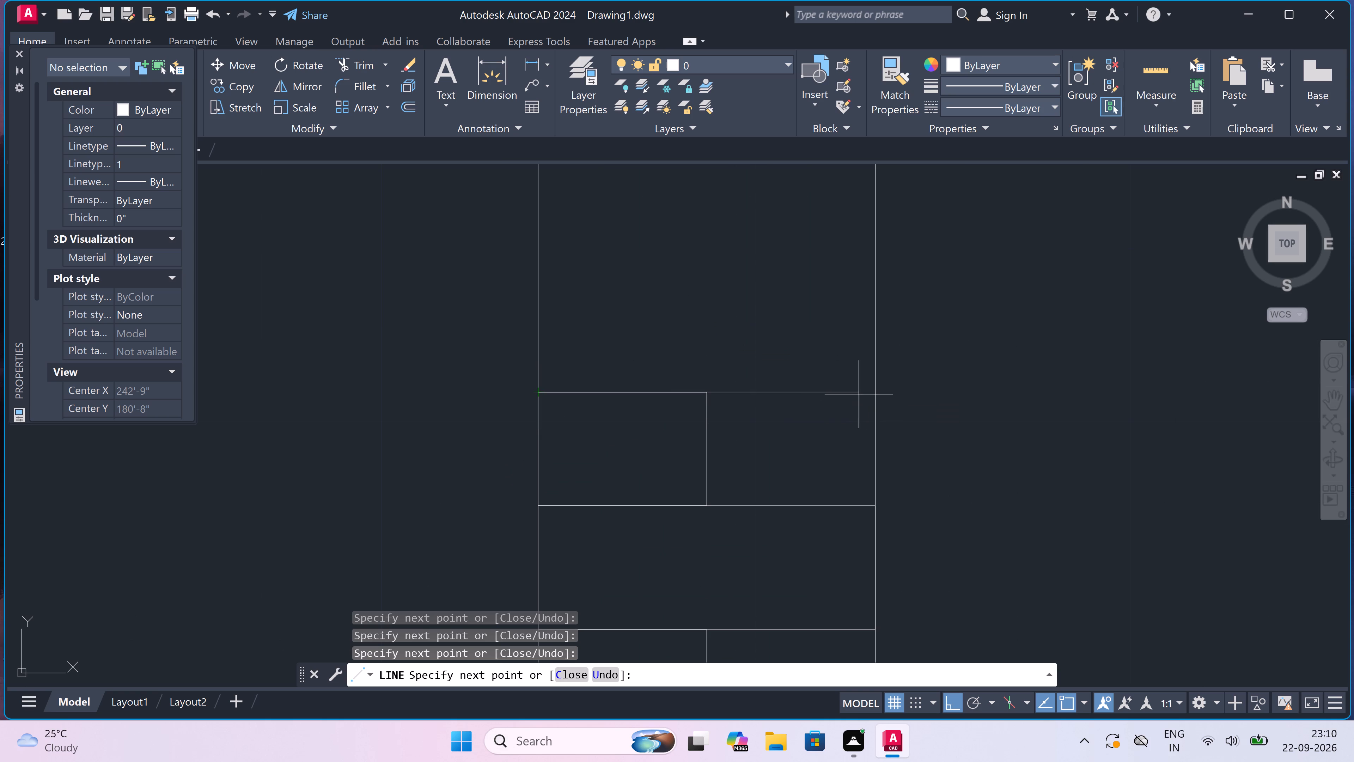
{"action": "left_click", "coordinate": [873, 394]}
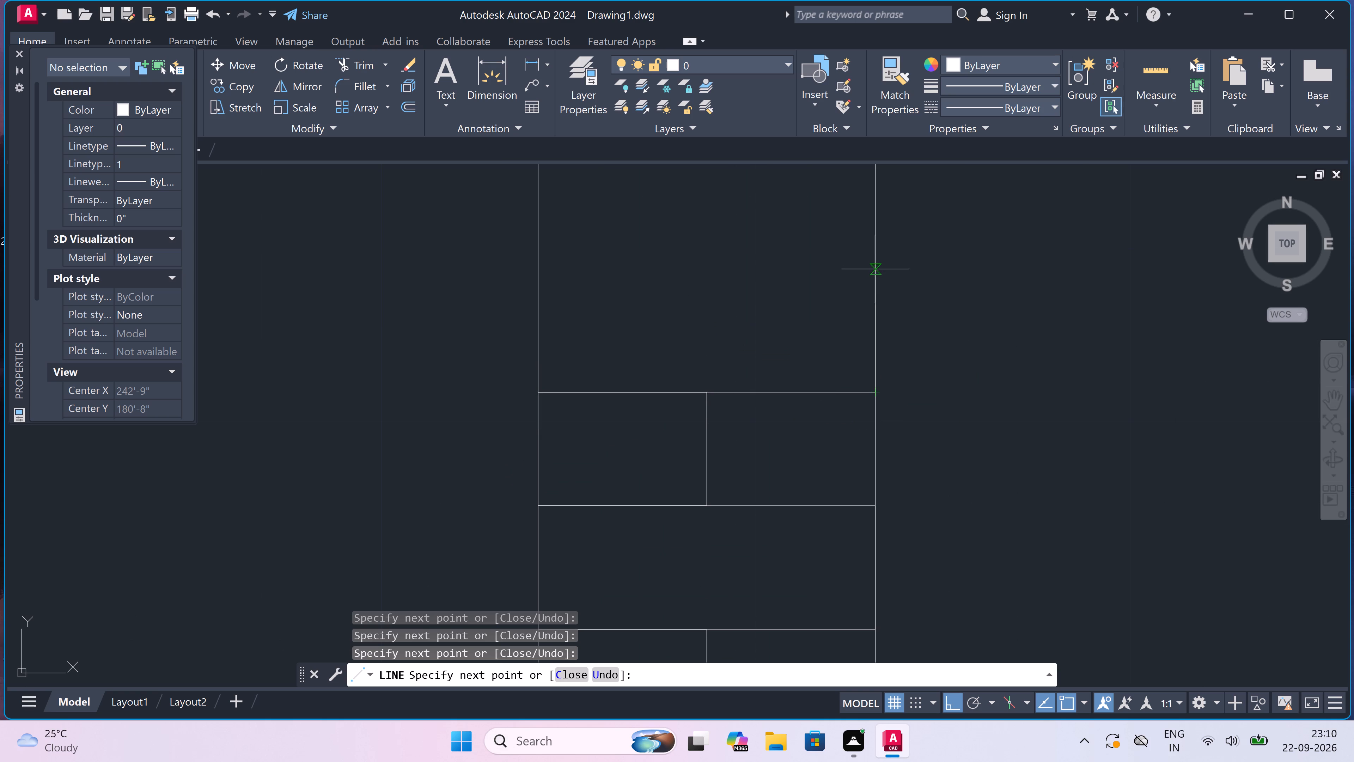
Draw the next undivided brick course across the left wall and a course split by a vertical middle joint above it.
{"action": "left_click", "coordinate": [870, 278]}
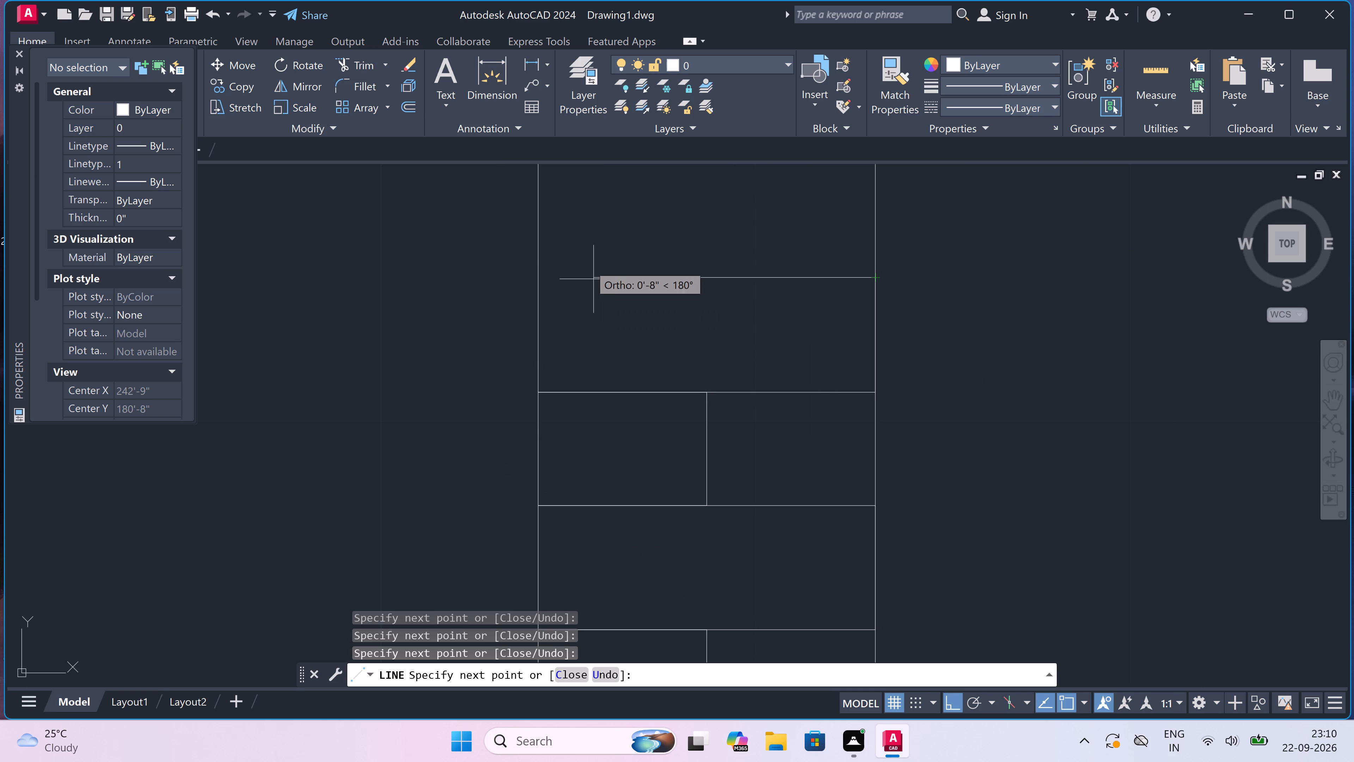
{"action": "left_click", "coordinate": [534, 277]}
{"action": "scroll", "coordinate": [534, 277], "scroll_direction": "down", "scroll_amount": 5}
{"action": "scroll", "coordinate": [525, 244], "scroll_direction": "up", "scroll_amount": 4}
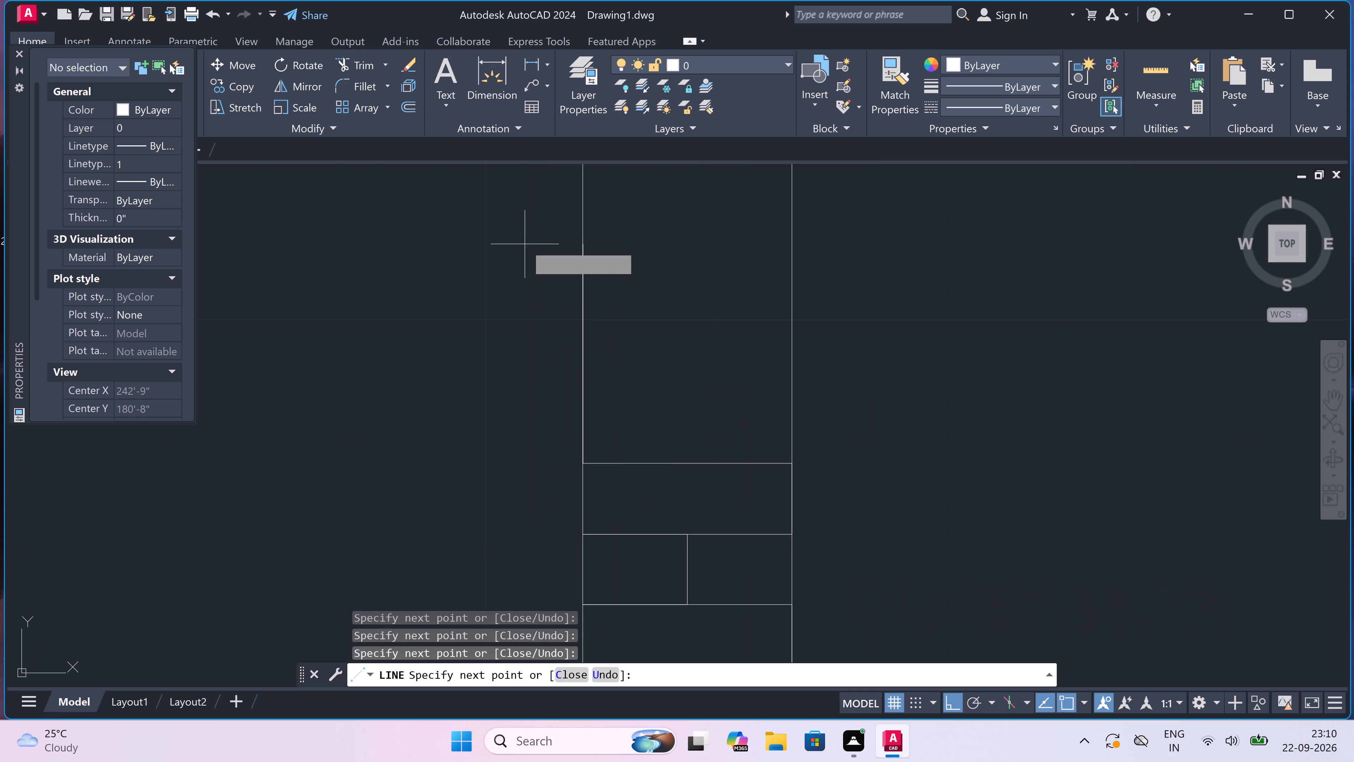
{"action": "left_click", "coordinate": [683, 461]}
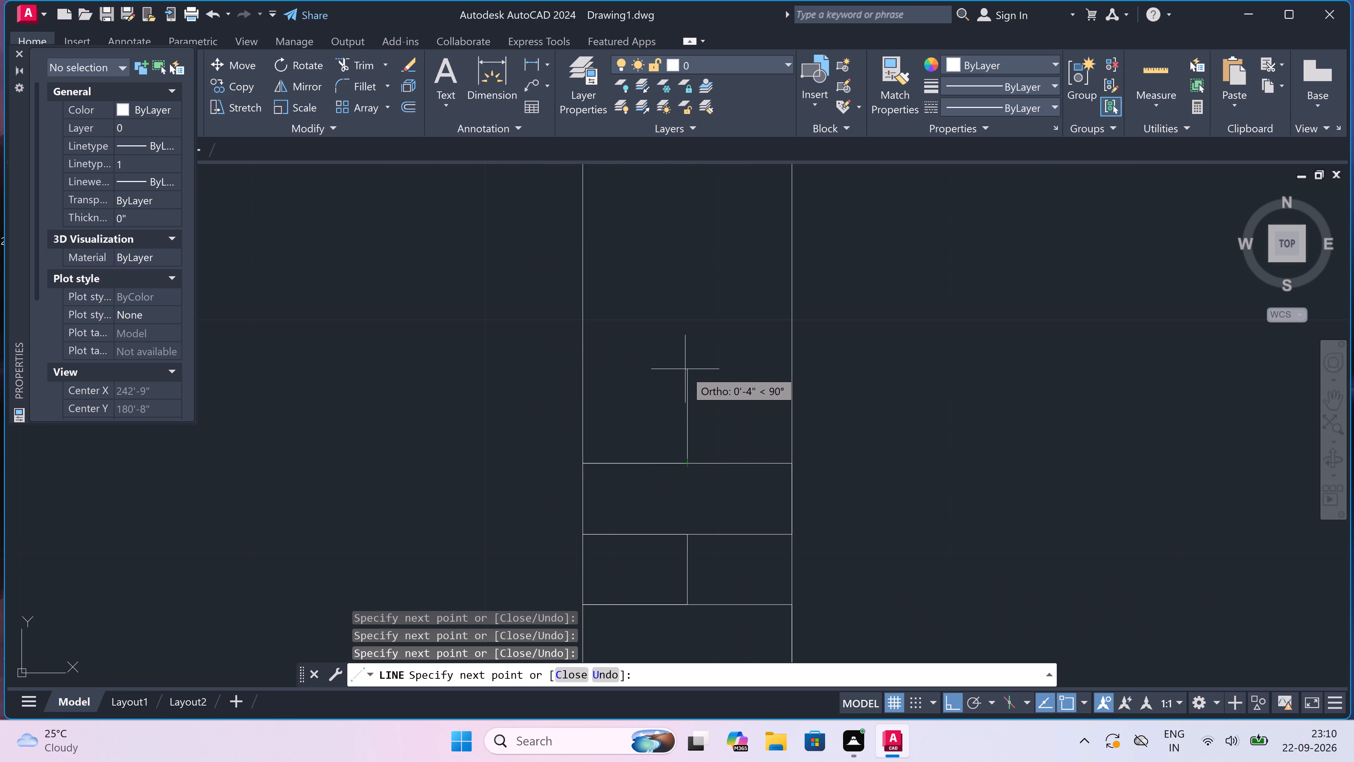
{"action": "left_click", "coordinate": [685, 381]}
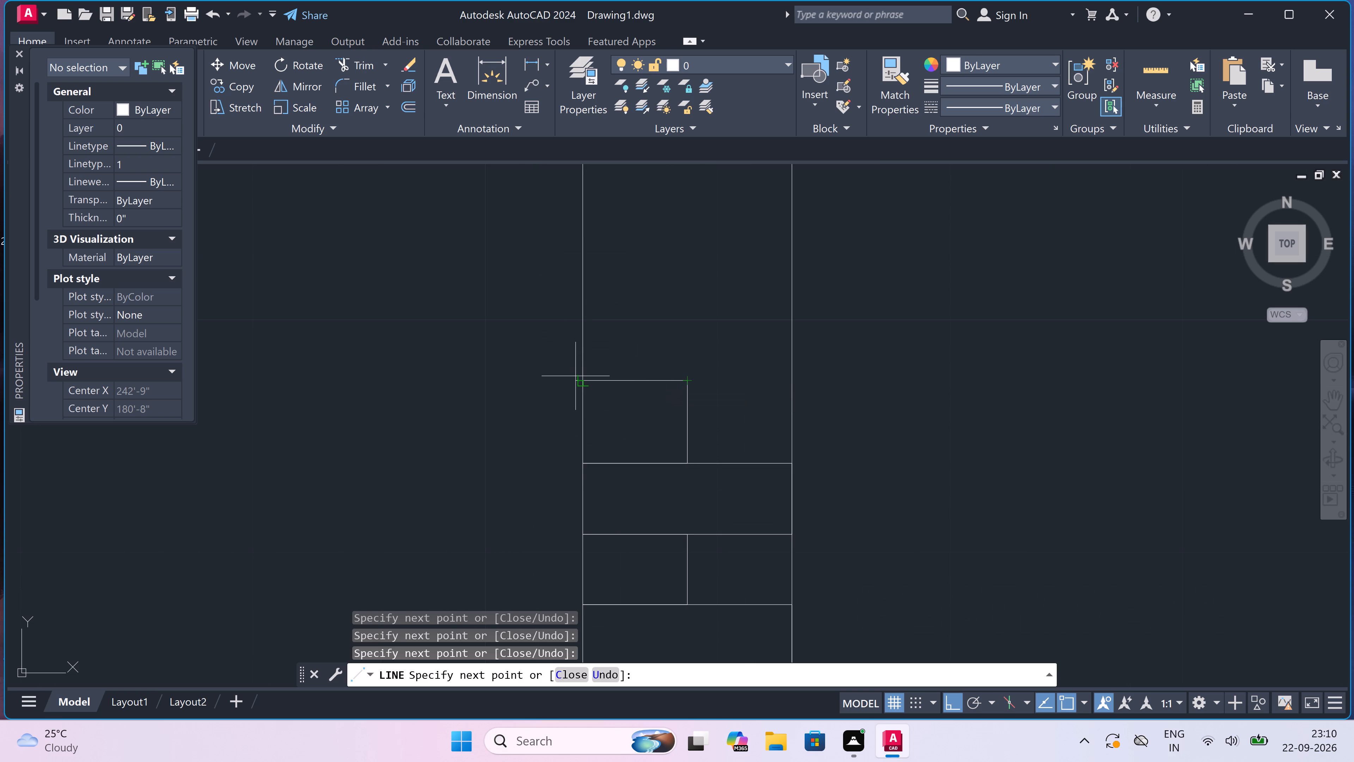
{"action": "left_click", "coordinate": [582, 381]}
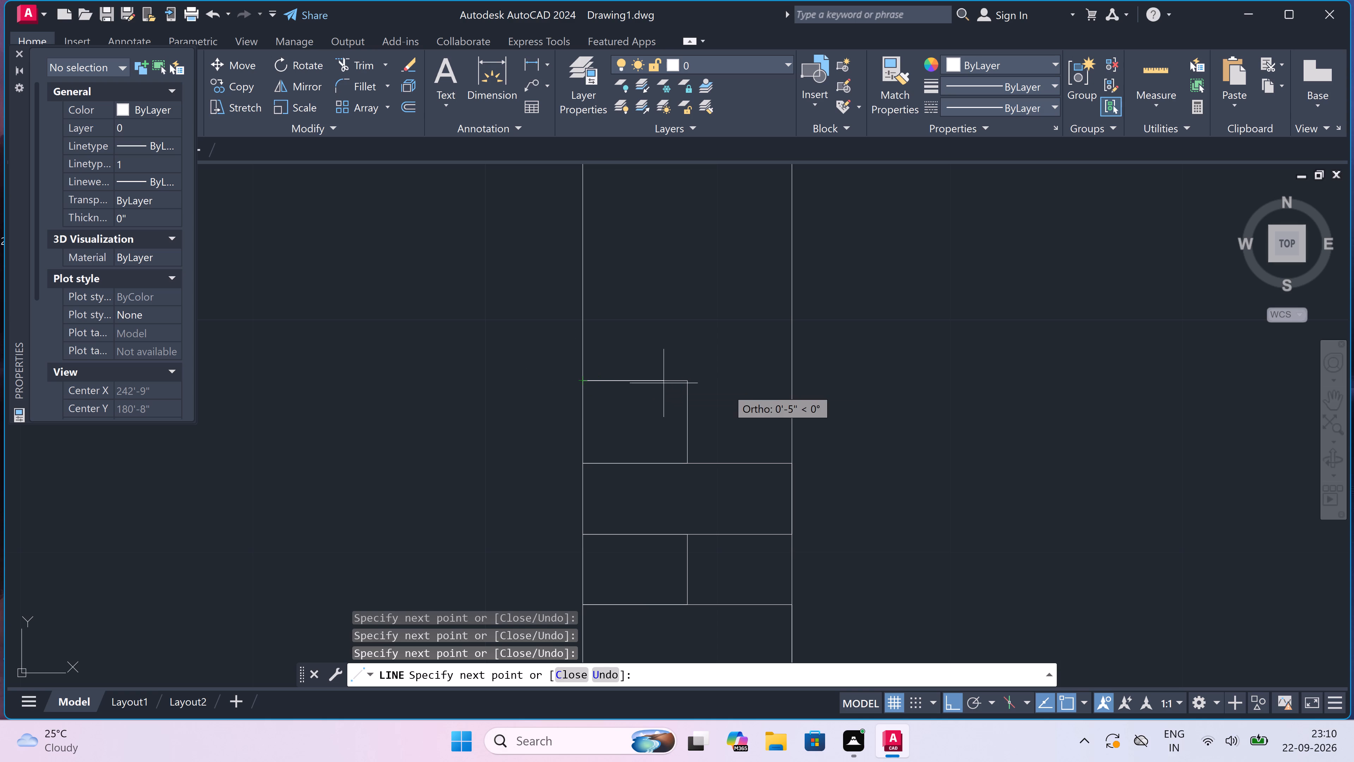
{"action": "left_click", "coordinate": [791, 380]}
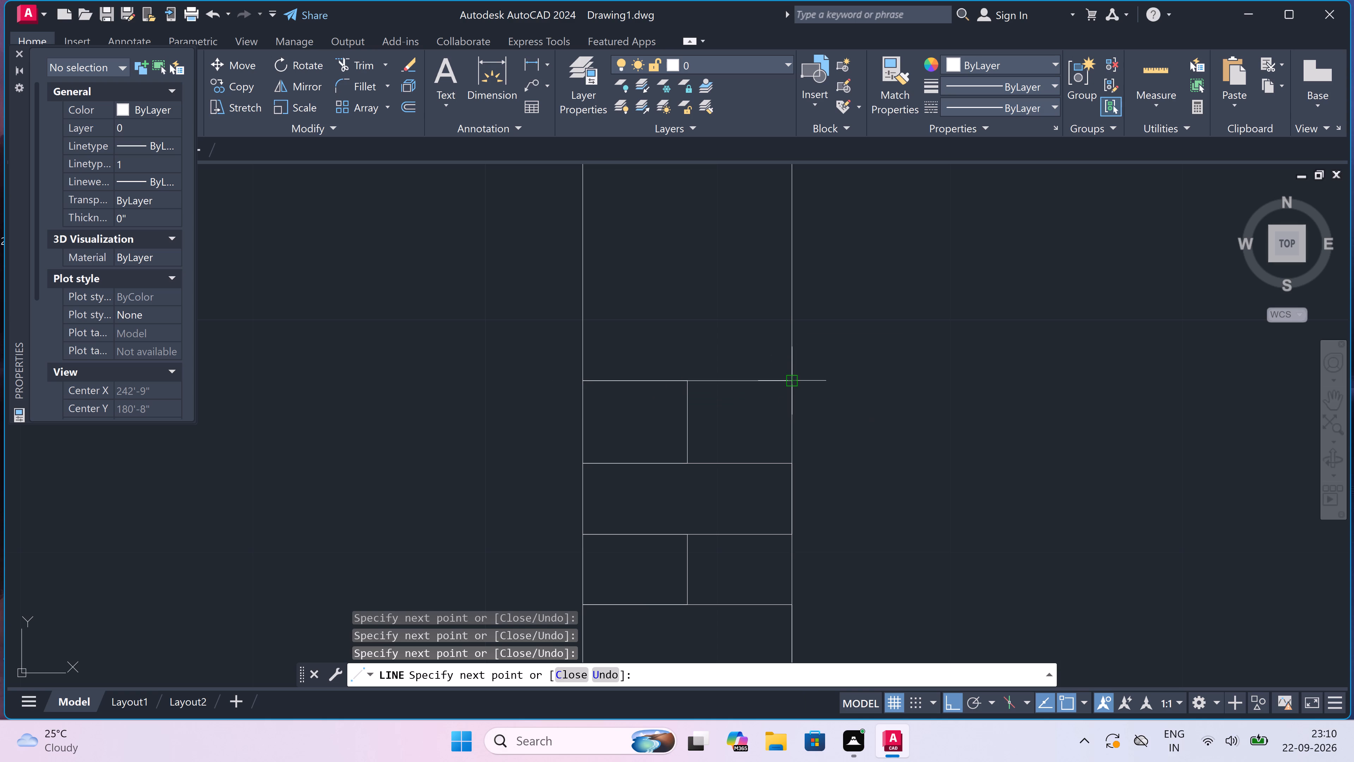
Continue the left wall's coursing with an undivided course and a middle-split course about 3" high, ending its lines exactly on the wall faces.
{"action": "left_click_drag", "start_coordinate": [790, 295], "coordinate": [777, 298]}
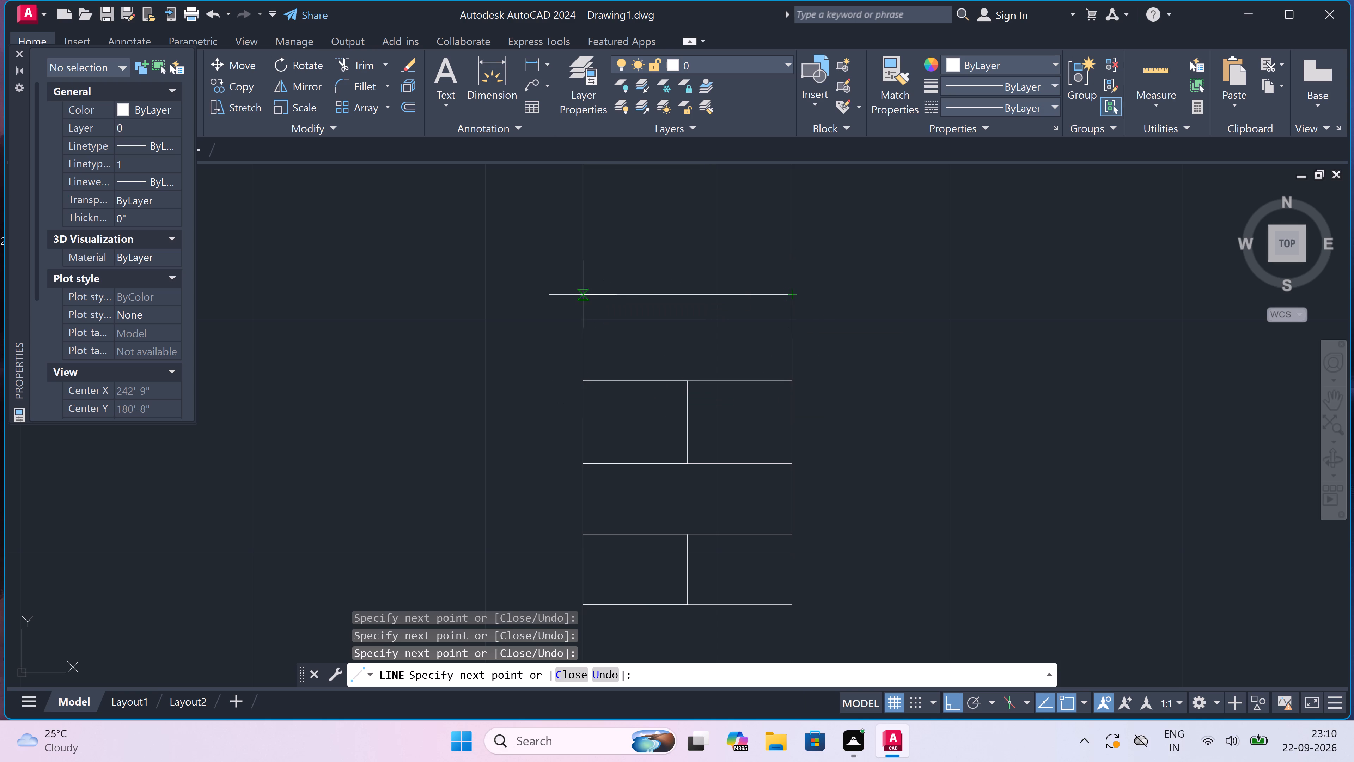
{"action": "left_click", "coordinate": [587, 296]}
{"action": "scroll", "coordinate": [588, 276], "scroll_direction": "down", "scroll_amount": 4}
{"action": "scroll", "coordinate": [575, 256], "scroll_direction": "up", "scroll_amount": 4}
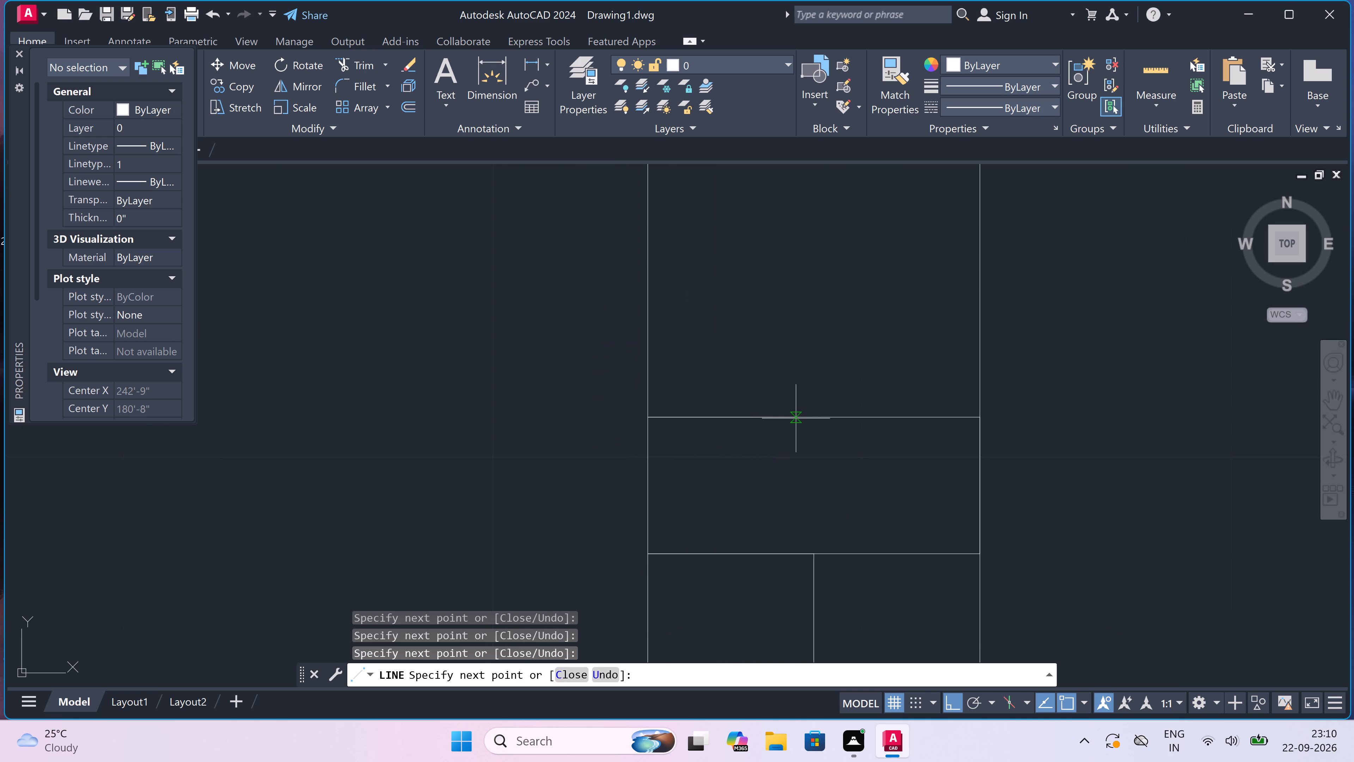
{"action": "left_click", "coordinate": [810, 419]}
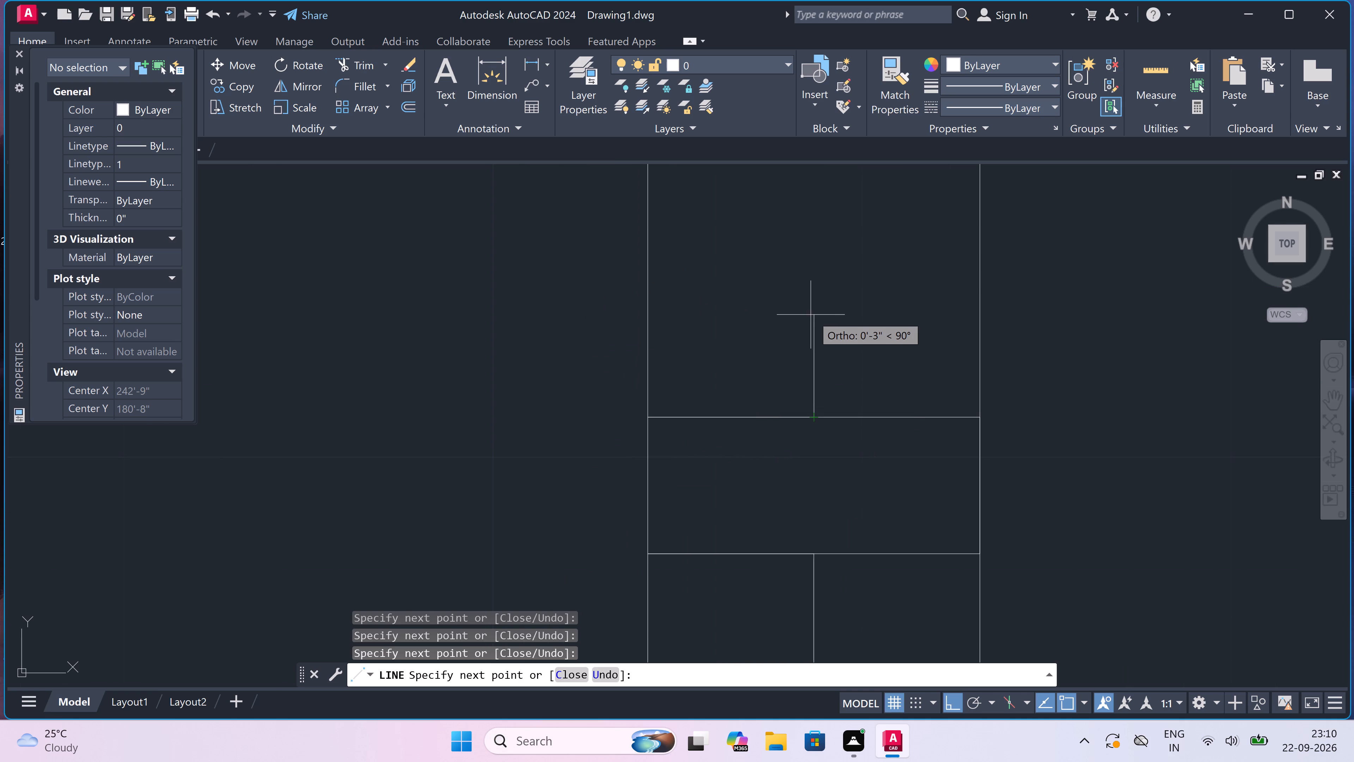
{"action": "left_click", "coordinate": [806, 313]}
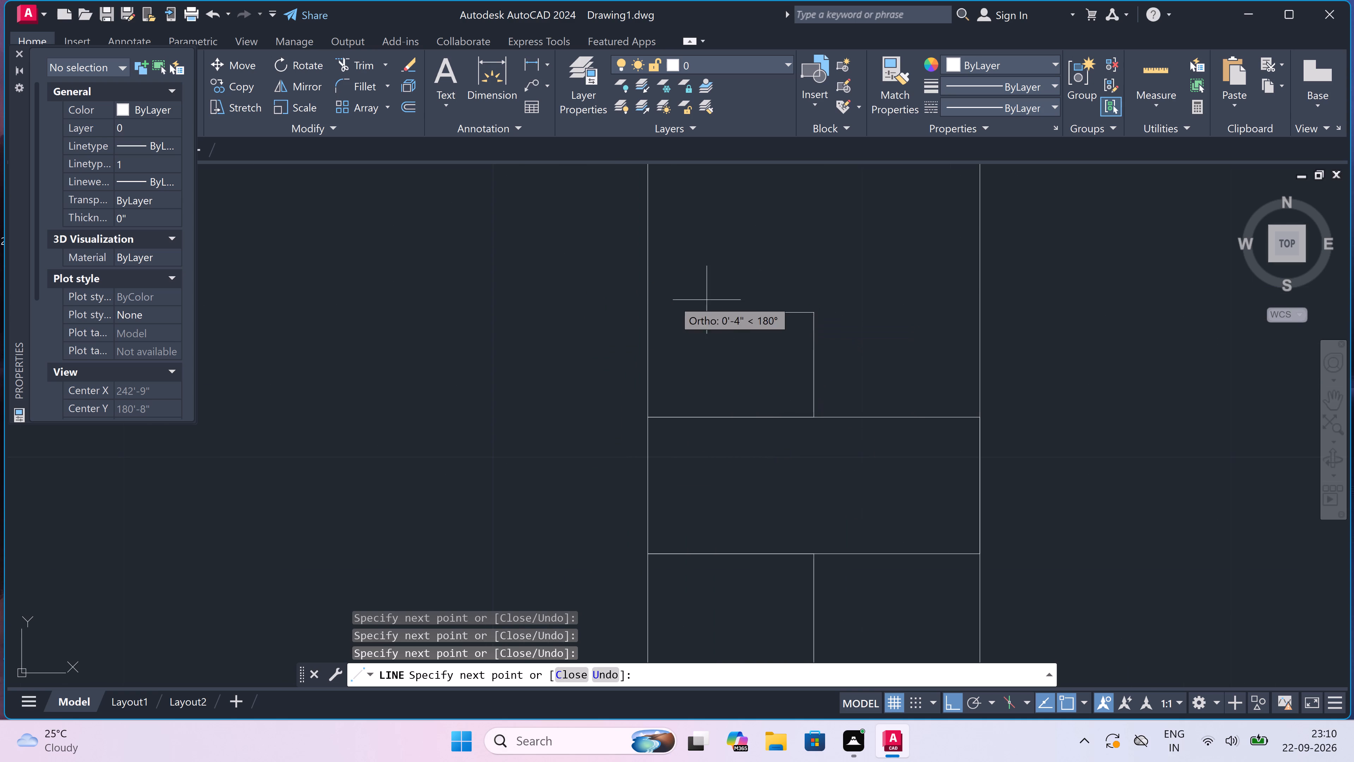
{"action": "left_click", "coordinate": [638, 318]}
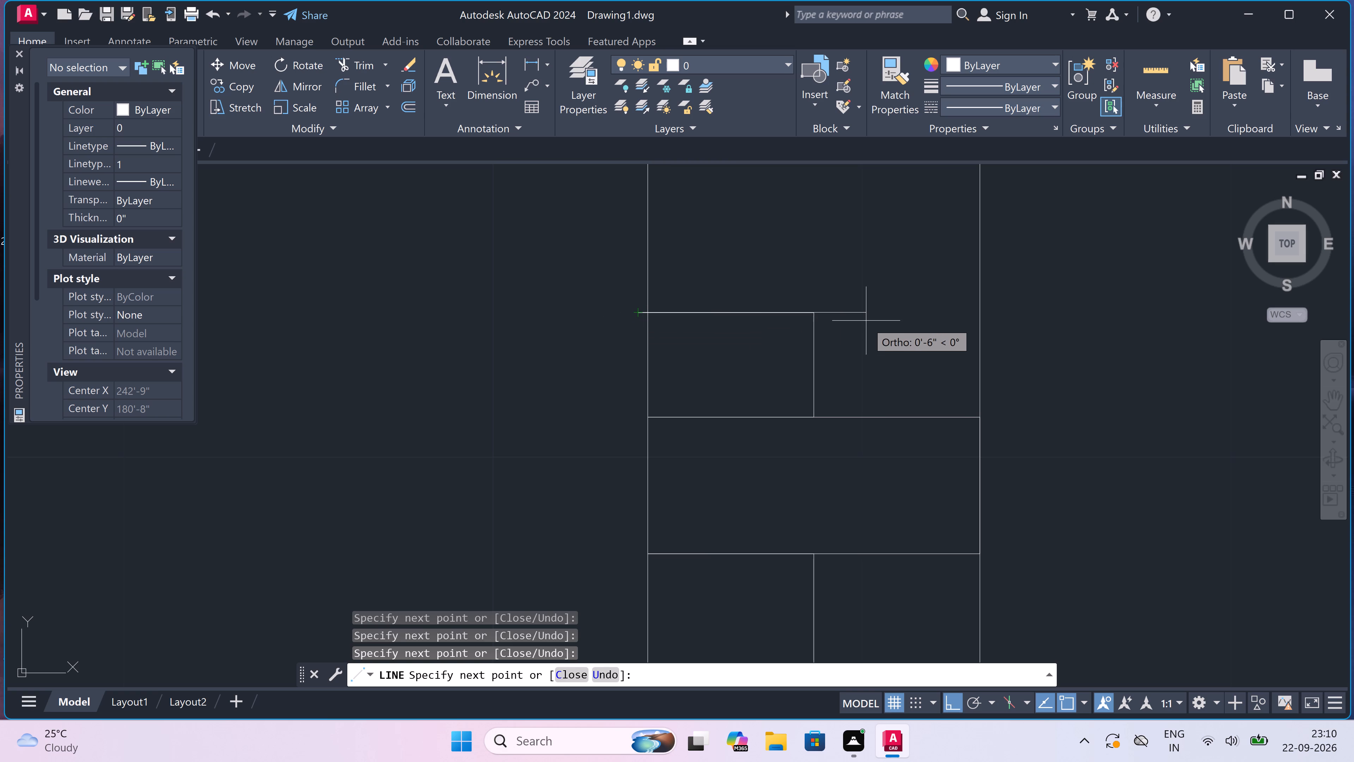
{"action": "key", "text": "ctrl+z"}
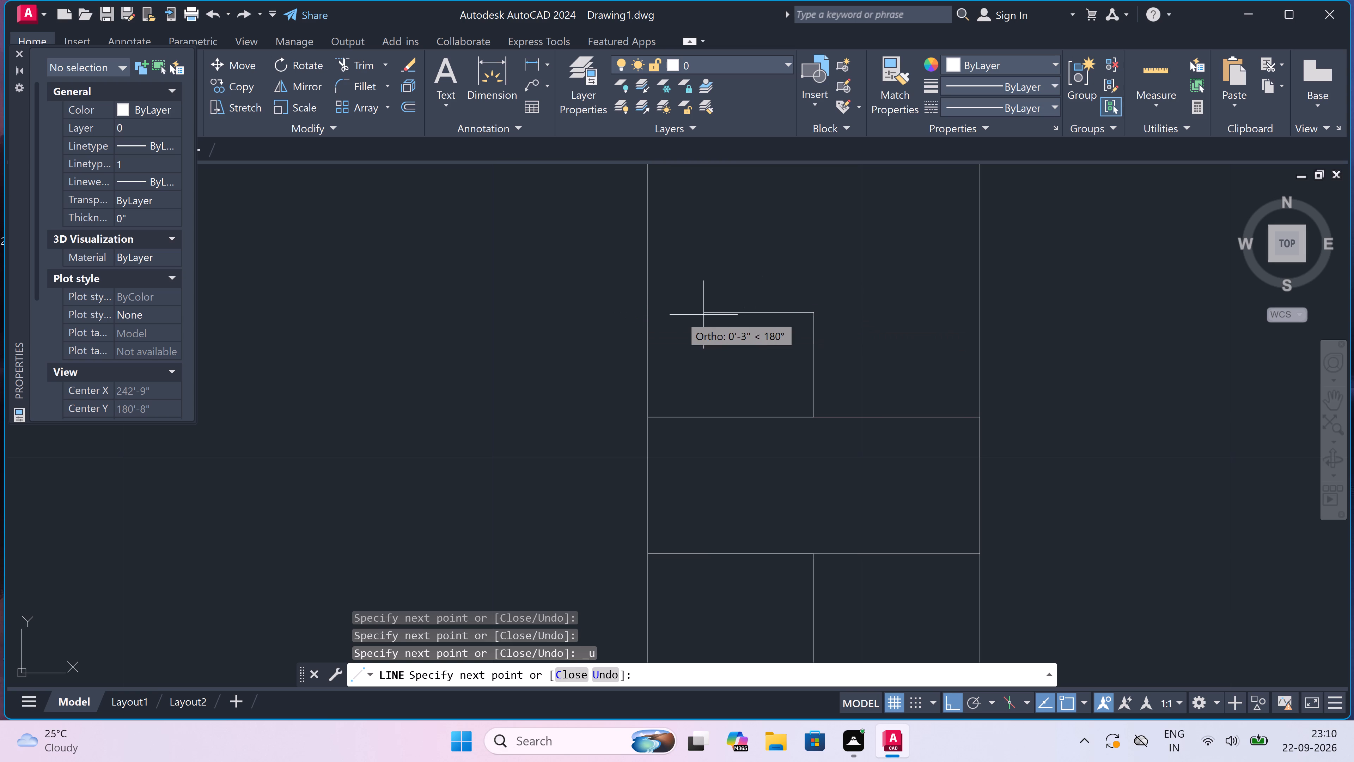
{"action": "left_click", "coordinate": [651, 312]}
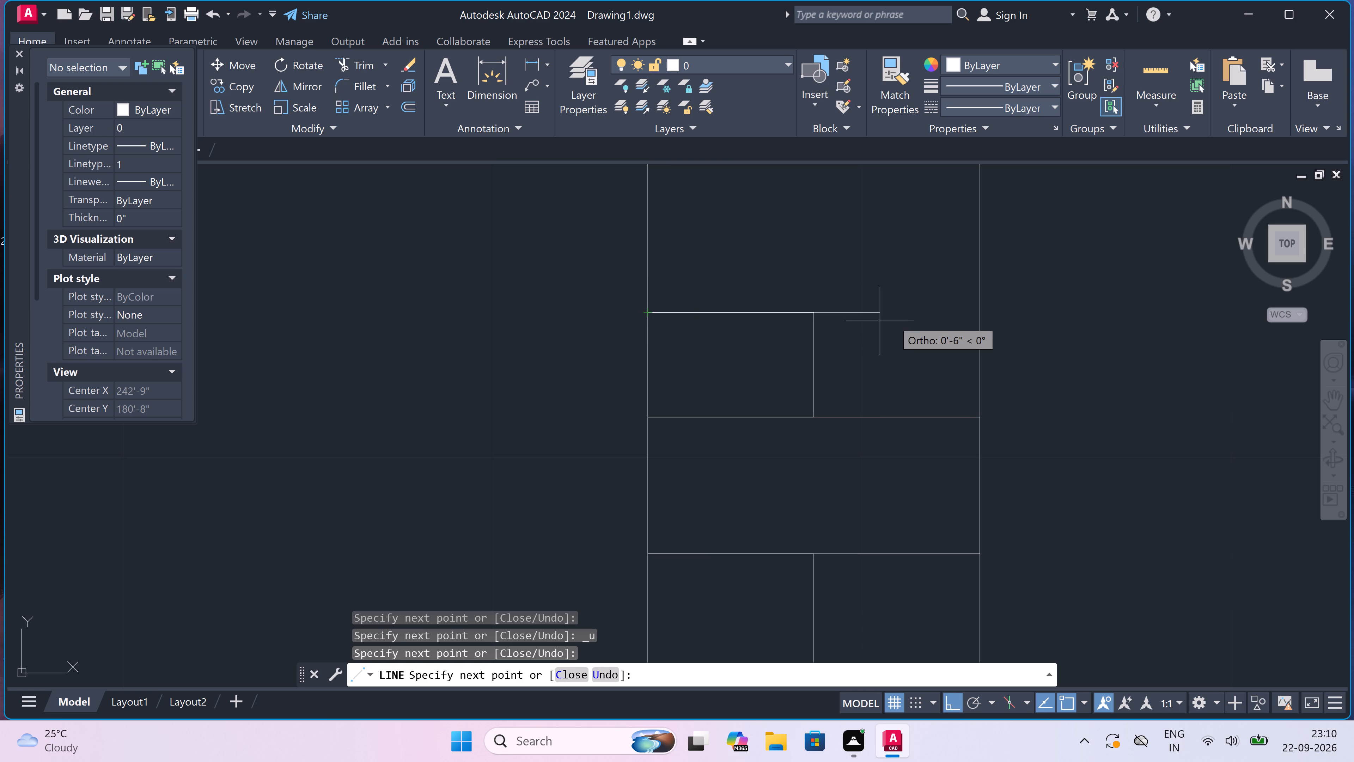
{"action": "left_click", "coordinate": [978, 309]}
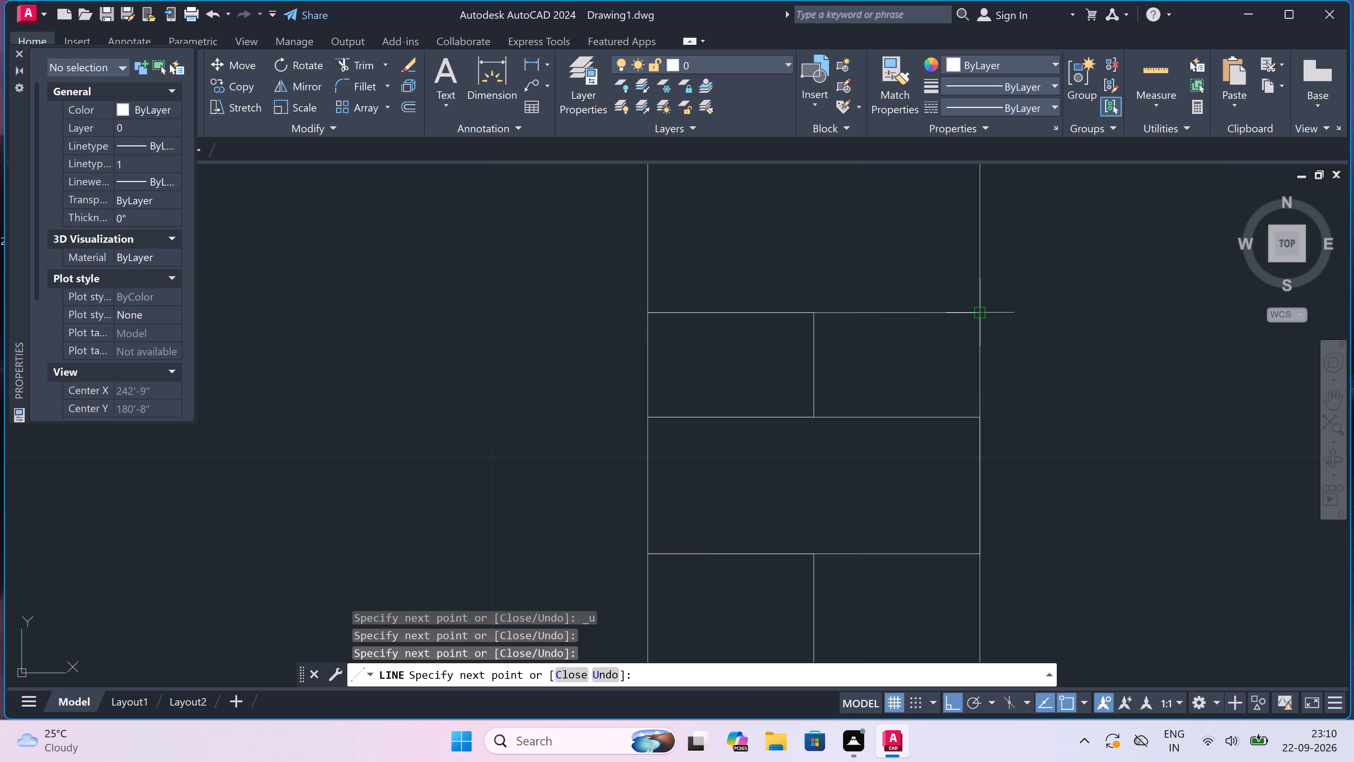
Stack one more undivided course and one more course with a vertical middle joint on top of the left wall's brickwork.
{"action": "scroll", "coordinate": [978, 309], "scroll_direction": "down", "scroll_amount": 8}
{"action": "scroll", "coordinate": [978, 284], "scroll_direction": "up", "scroll_amount": 5}
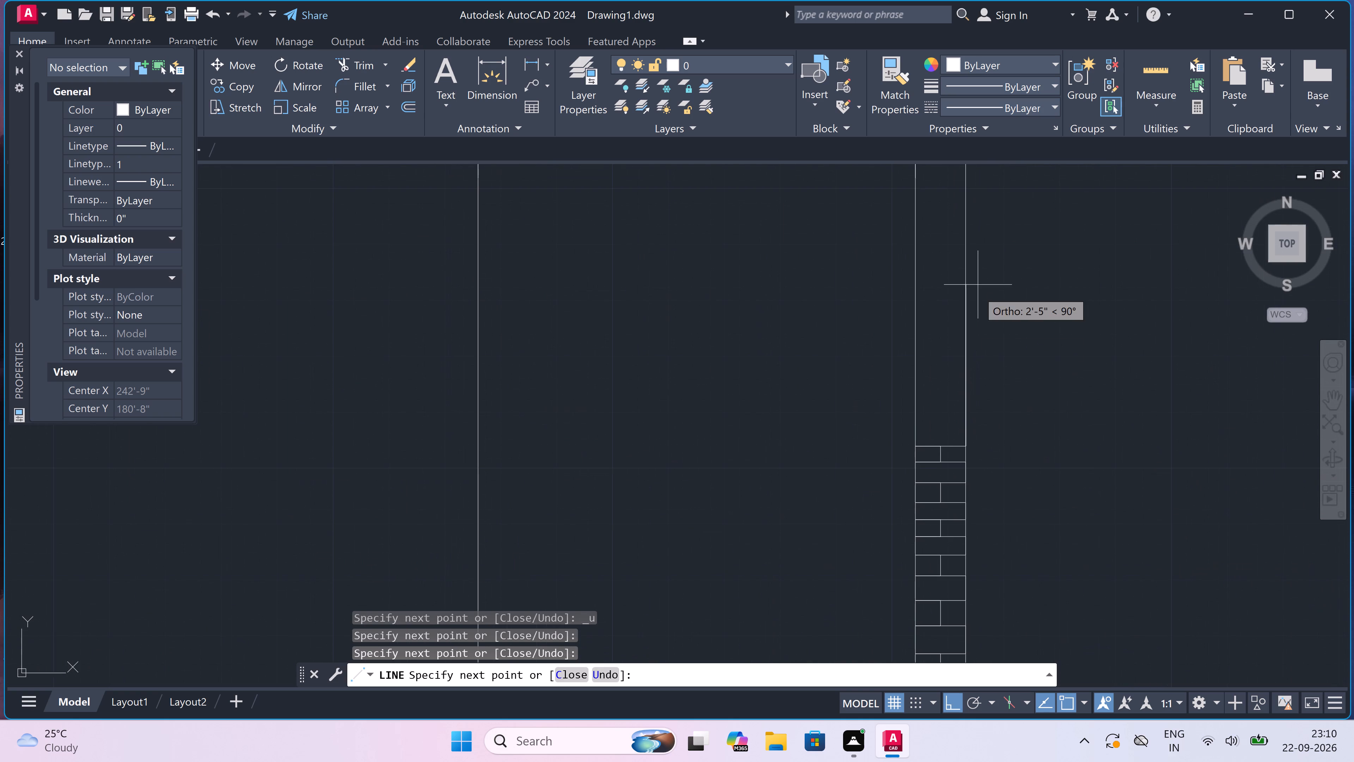
{"action": "scroll", "coordinate": [957, 407], "scroll_direction": "down", "scroll_amount": 2}
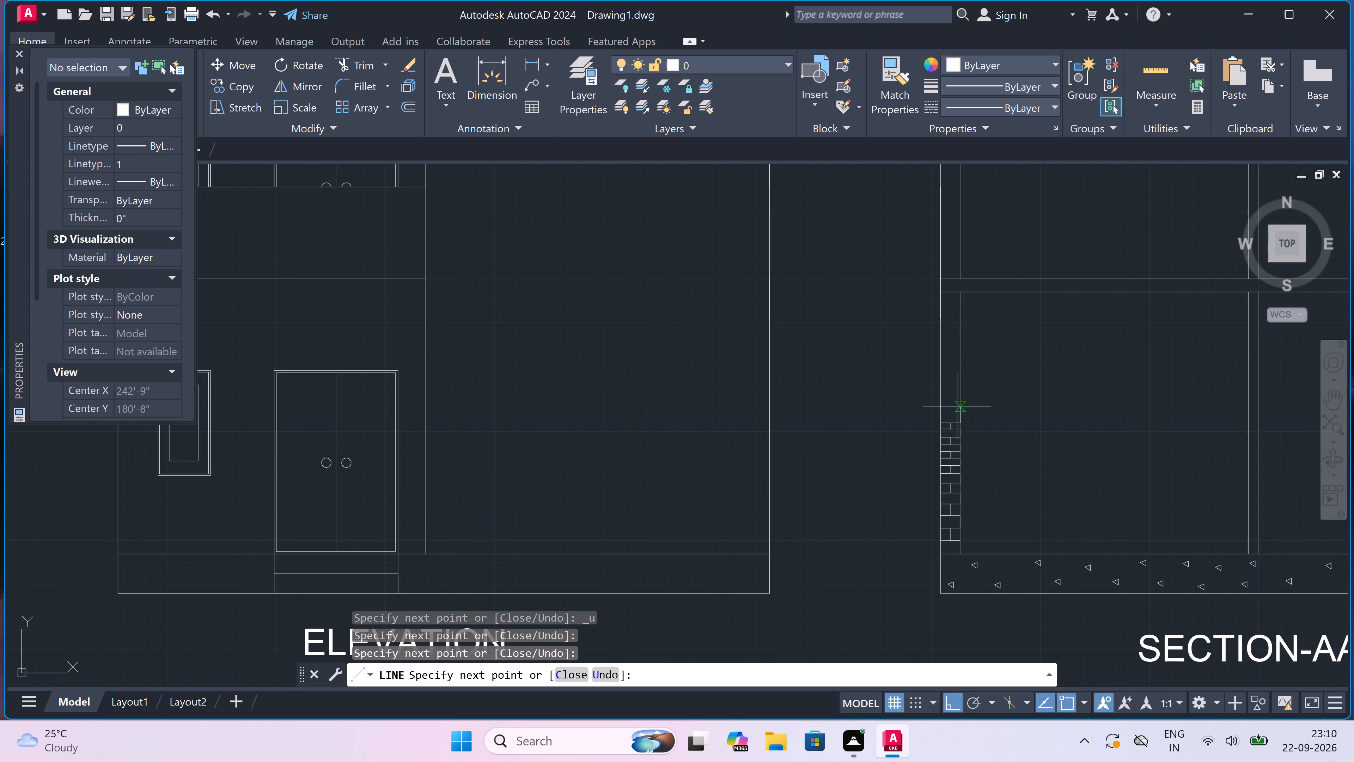
{"action": "scroll", "coordinate": [957, 406], "scroll_direction": "up", "scroll_amount": 3}
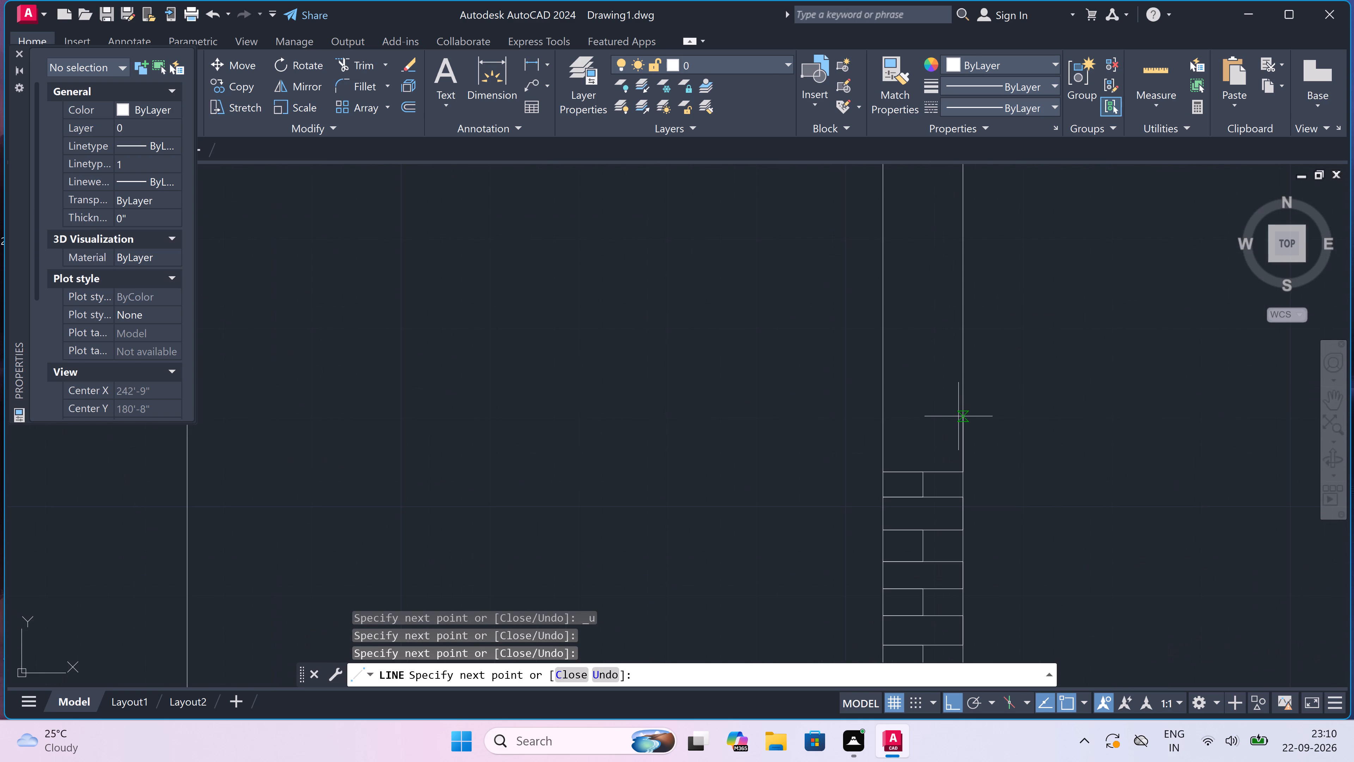
{"action": "left_click", "coordinate": [960, 423]}
{"action": "left_click", "coordinate": [882, 425]}
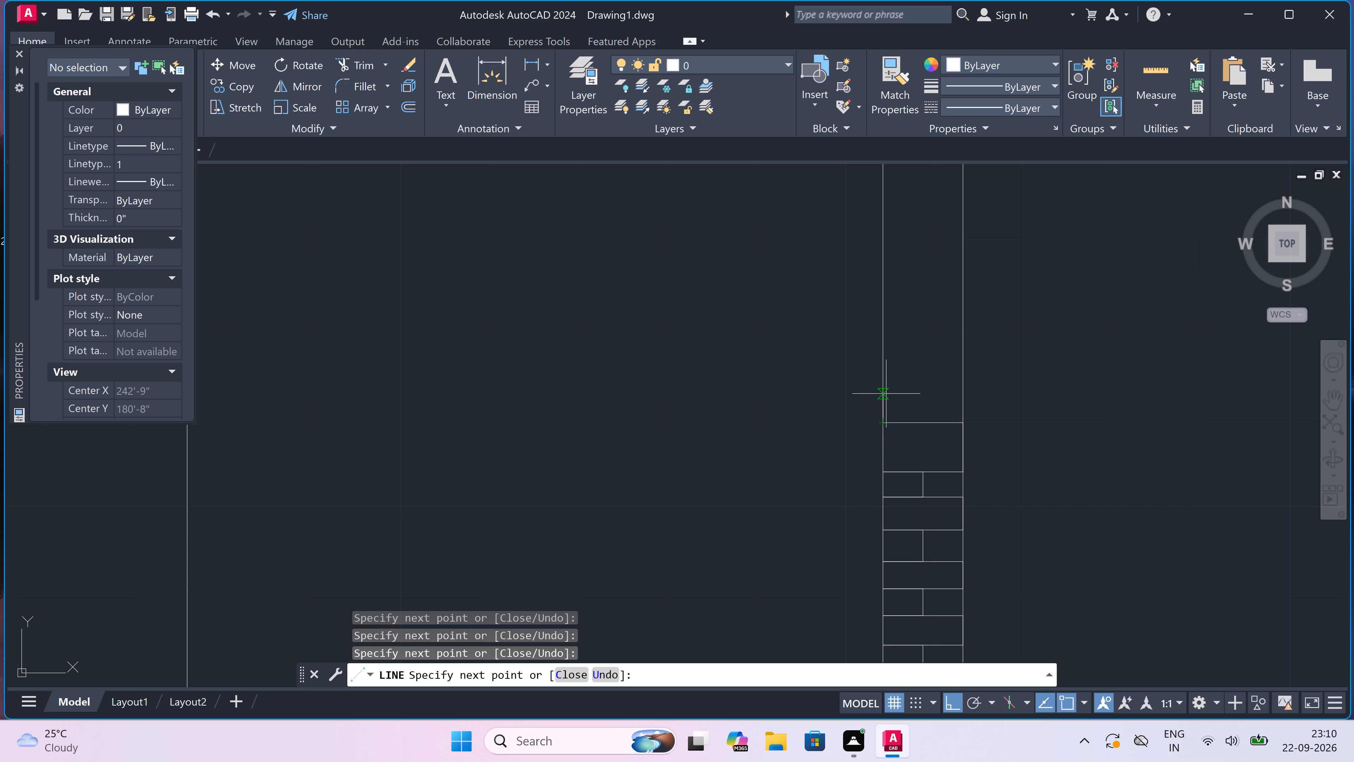
{"action": "left_click", "coordinate": [924, 421]}
{"action": "left_click", "coordinate": [924, 376]}
{"action": "left_click", "coordinate": [885, 373]}
{"action": "left_click", "coordinate": [968, 373]}
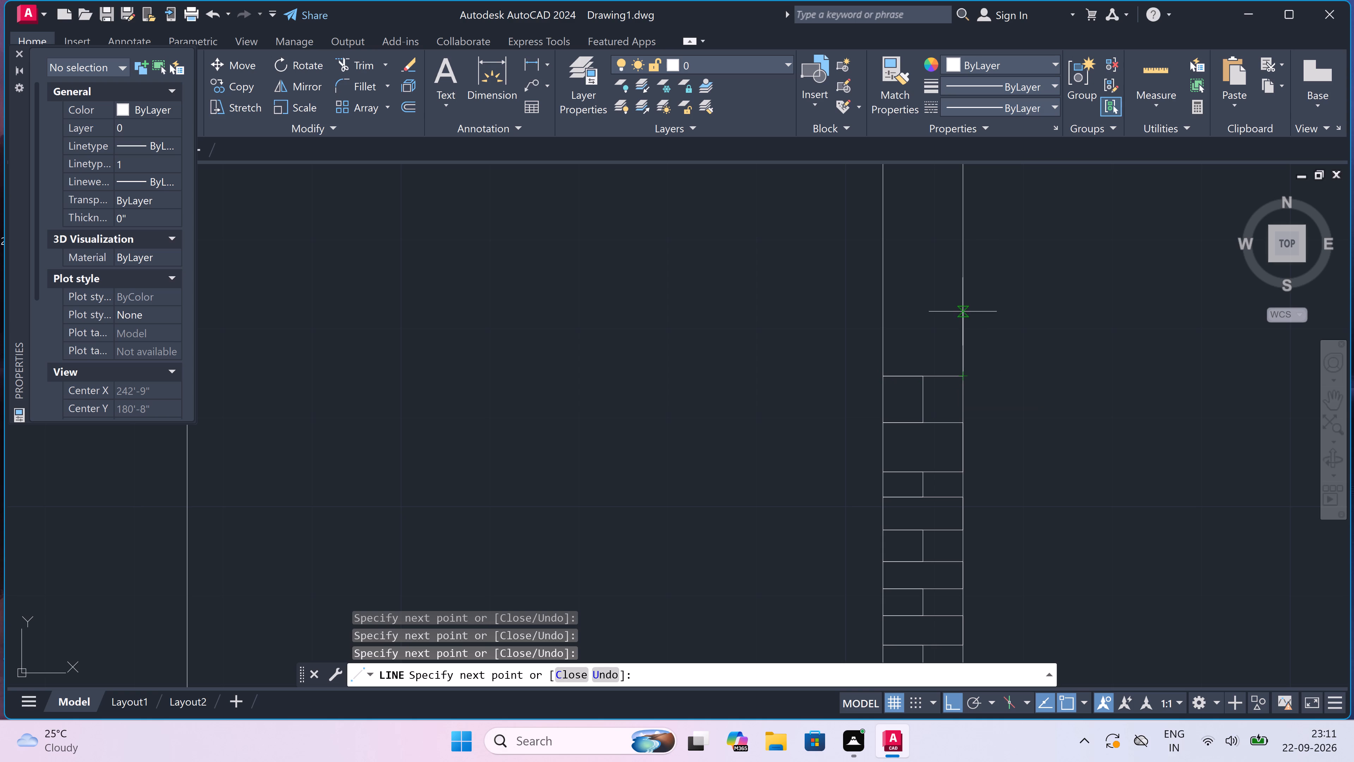
Add another undivided brick course across the left wall, topped by a course with a vertical middle joint.
{"action": "left_click", "coordinate": [960, 324]}
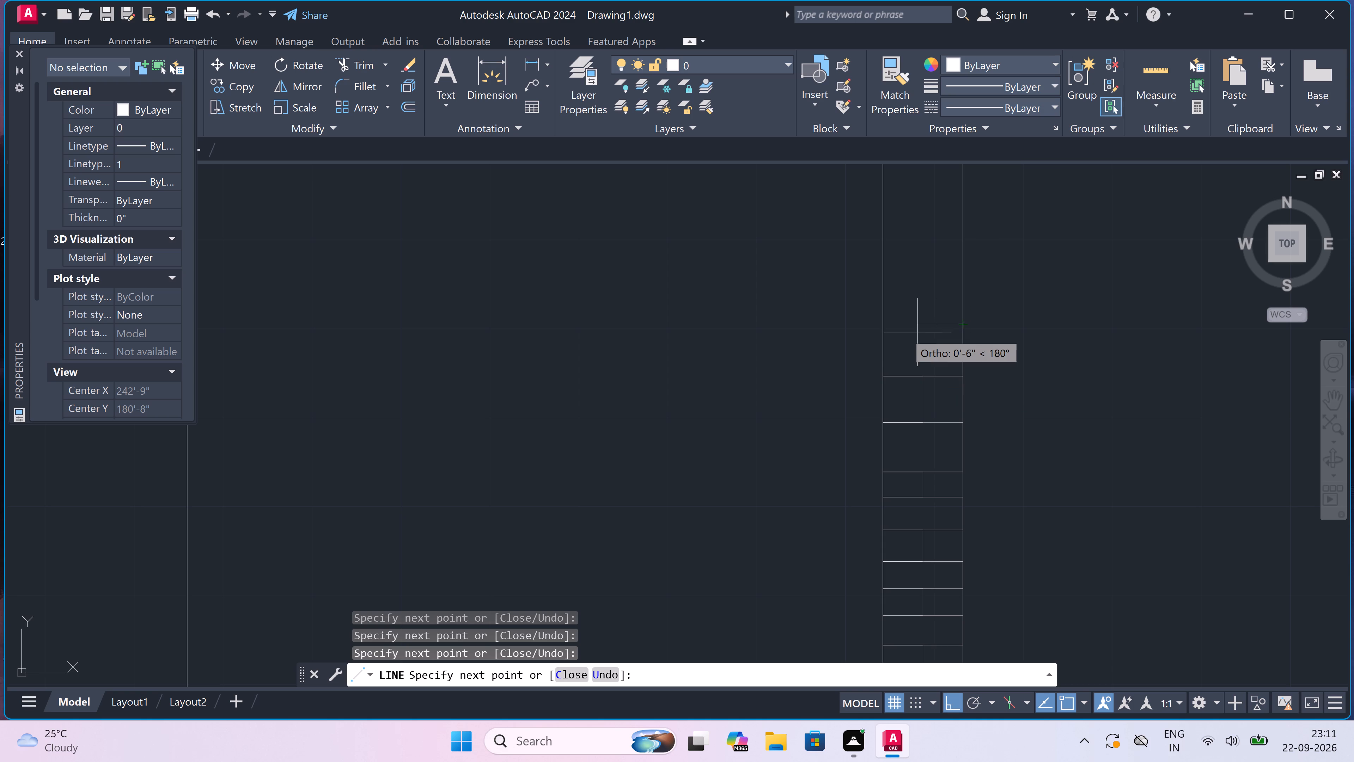
{"action": "left_click", "coordinate": [882, 320]}
{"action": "scroll", "coordinate": [880, 292], "scroll_direction": "down", "scroll_amount": 4}
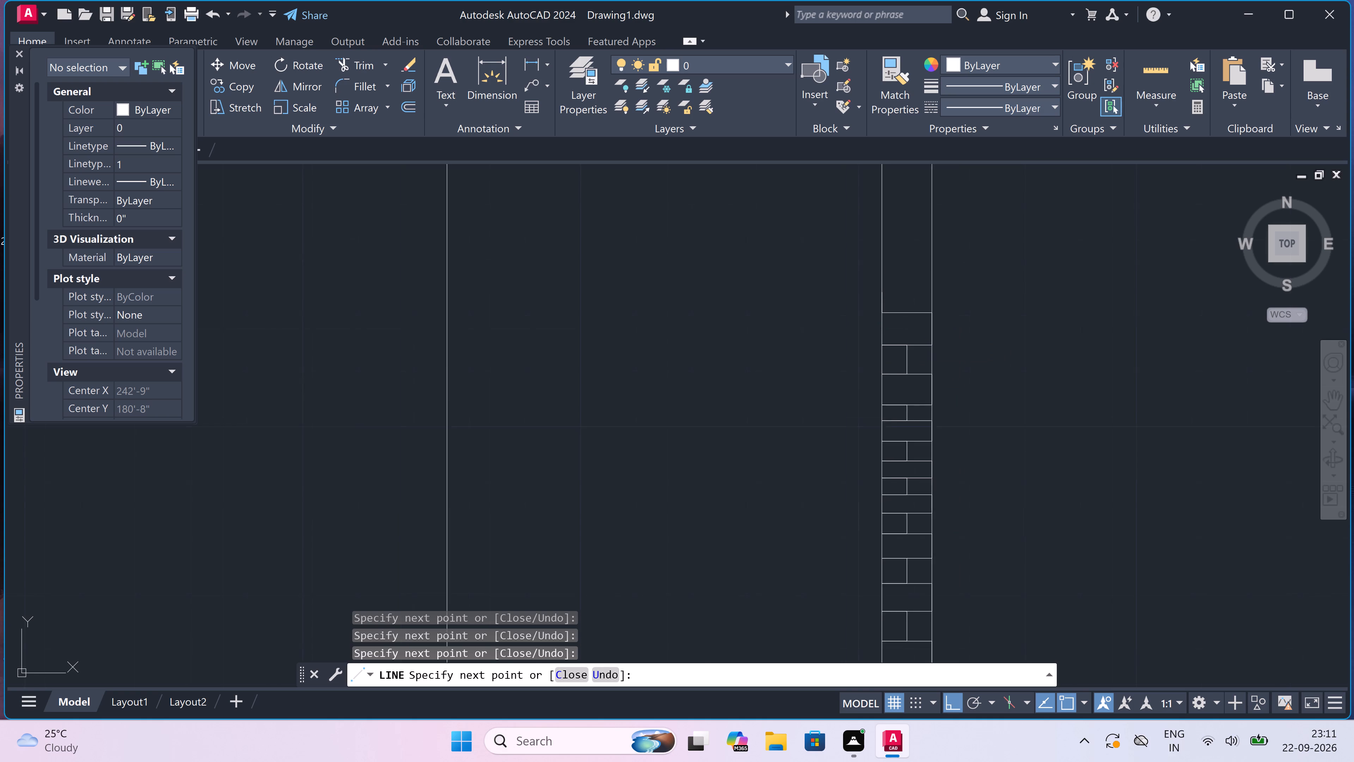
{"action": "scroll", "coordinate": [877, 282], "scroll_direction": "up", "scroll_amount": 4}
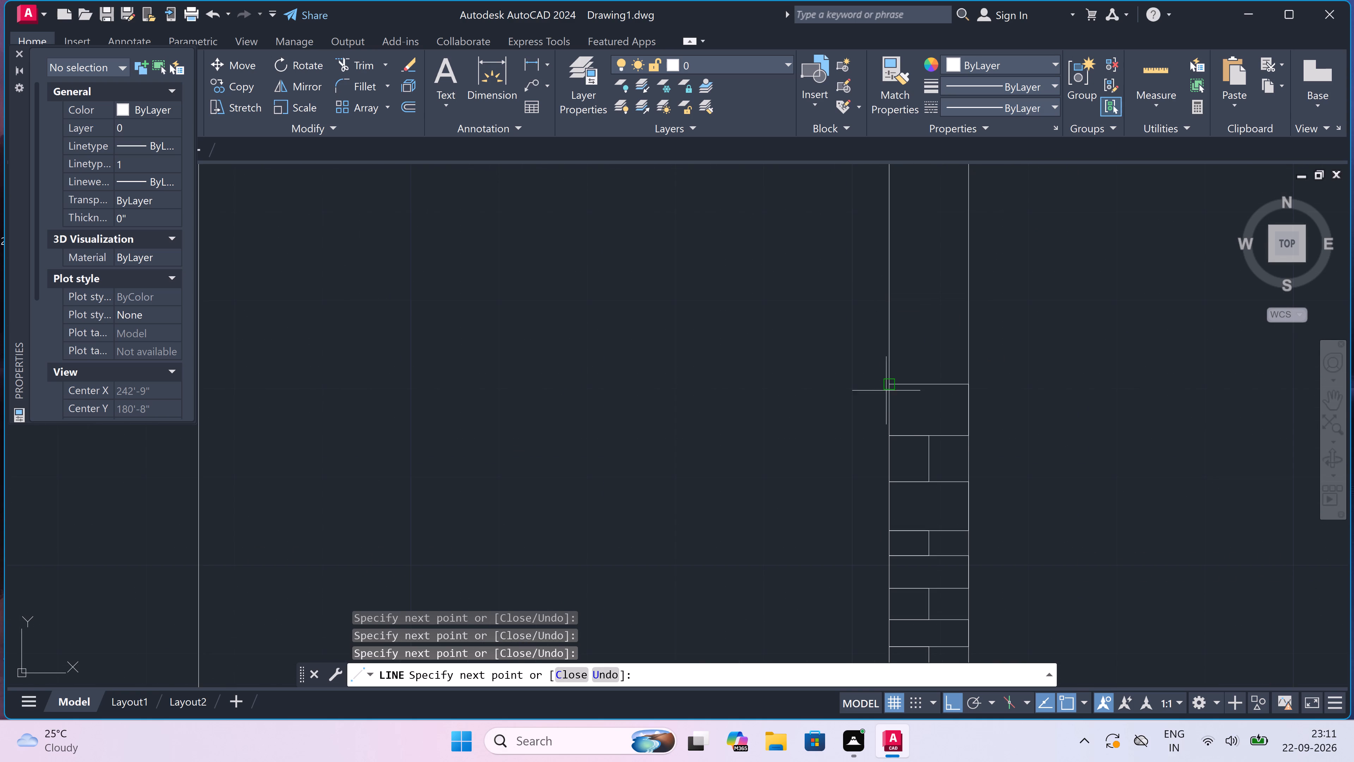
{"action": "left_click", "coordinate": [926, 383]}
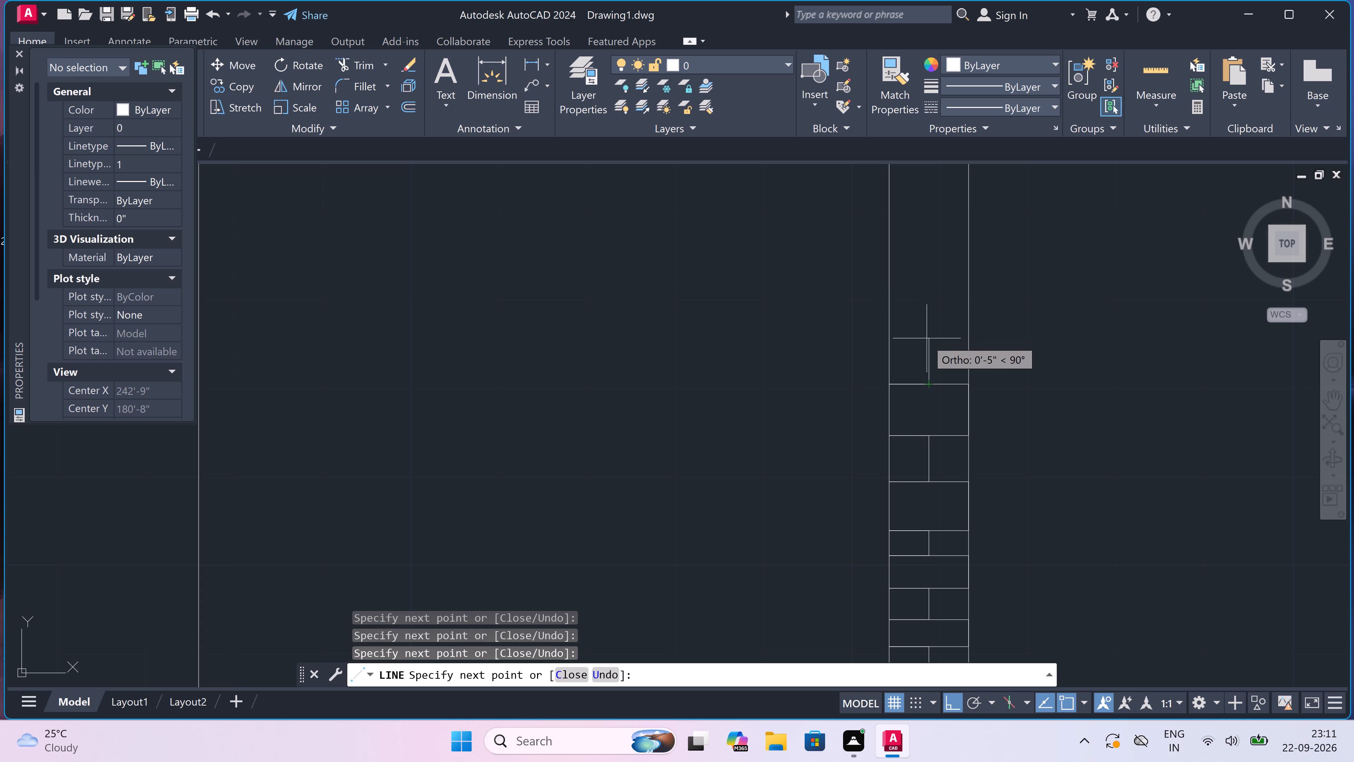
{"action": "left_click", "coordinate": [927, 344]}
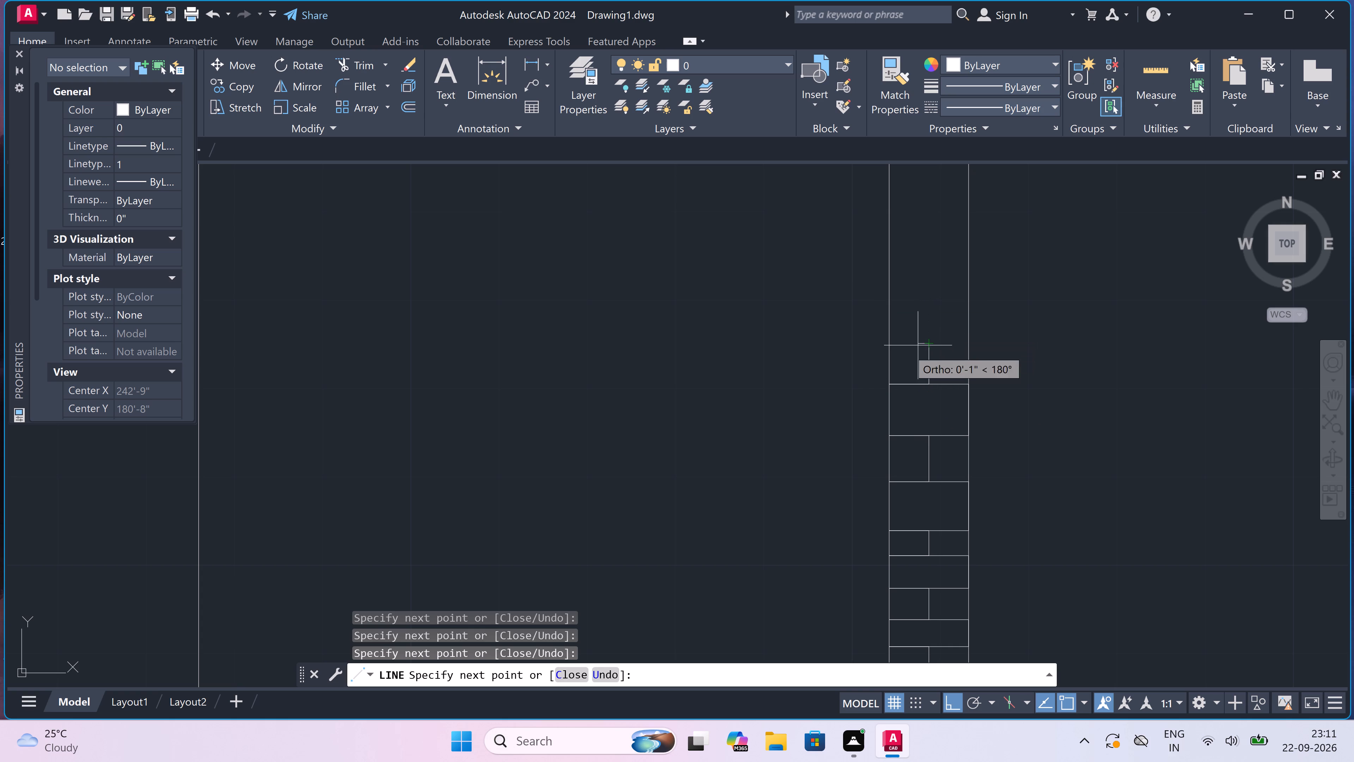
{"action": "left_click", "coordinate": [889, 349]}
{"action": "scroll", "coordinate": [904, 343], "scroll_direction": "down", "scroll_amount": 1}
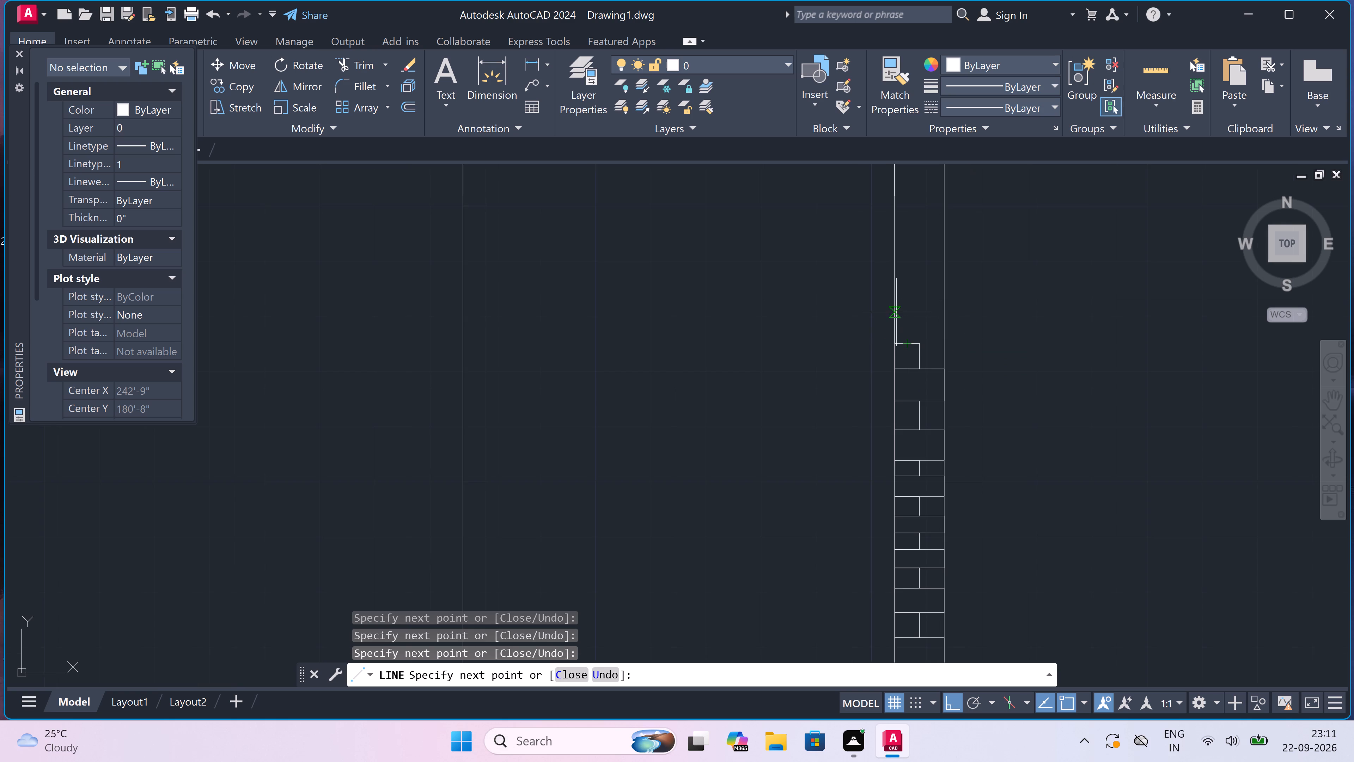
{"action": "scroll", "coordinate": [896, 312], "scroll_direction": "up", "scroll_amount": 3}
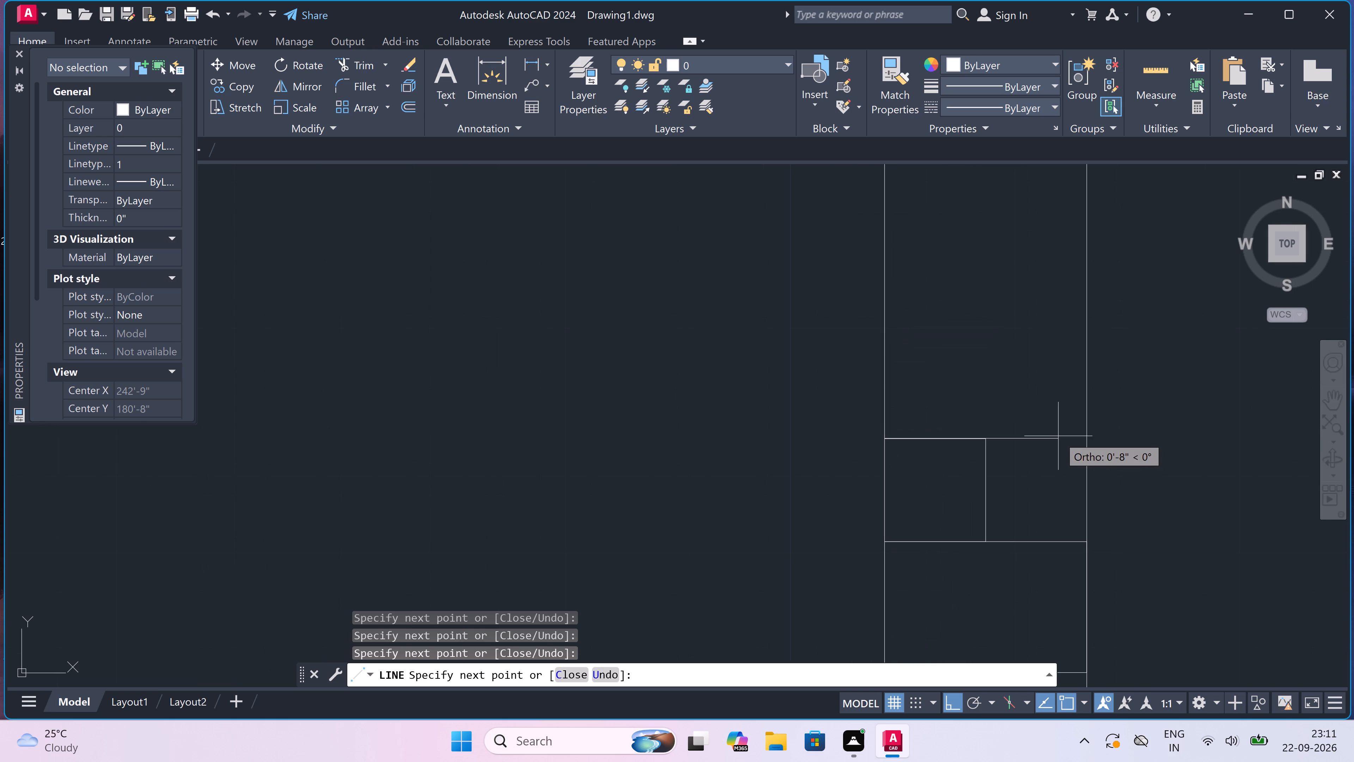
{"action": "left_click", "coordinate": [1085, 436]}
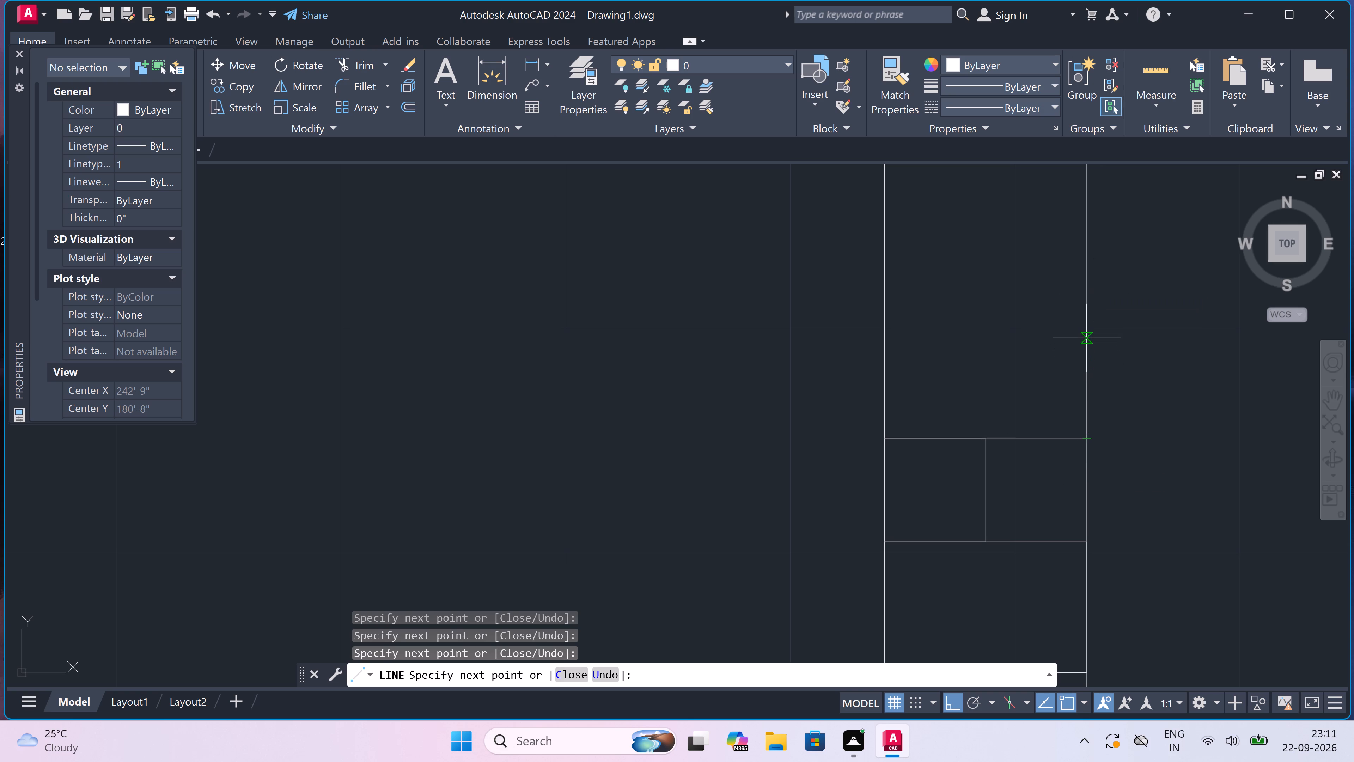
Draw the next undivided course in the left wall and, above it, a middle-split course about 4" high reaching both wall faces.
{"action": "left_click_drag", "start_coordinate": [1085, 343], "coordinate": [1077, 344]}
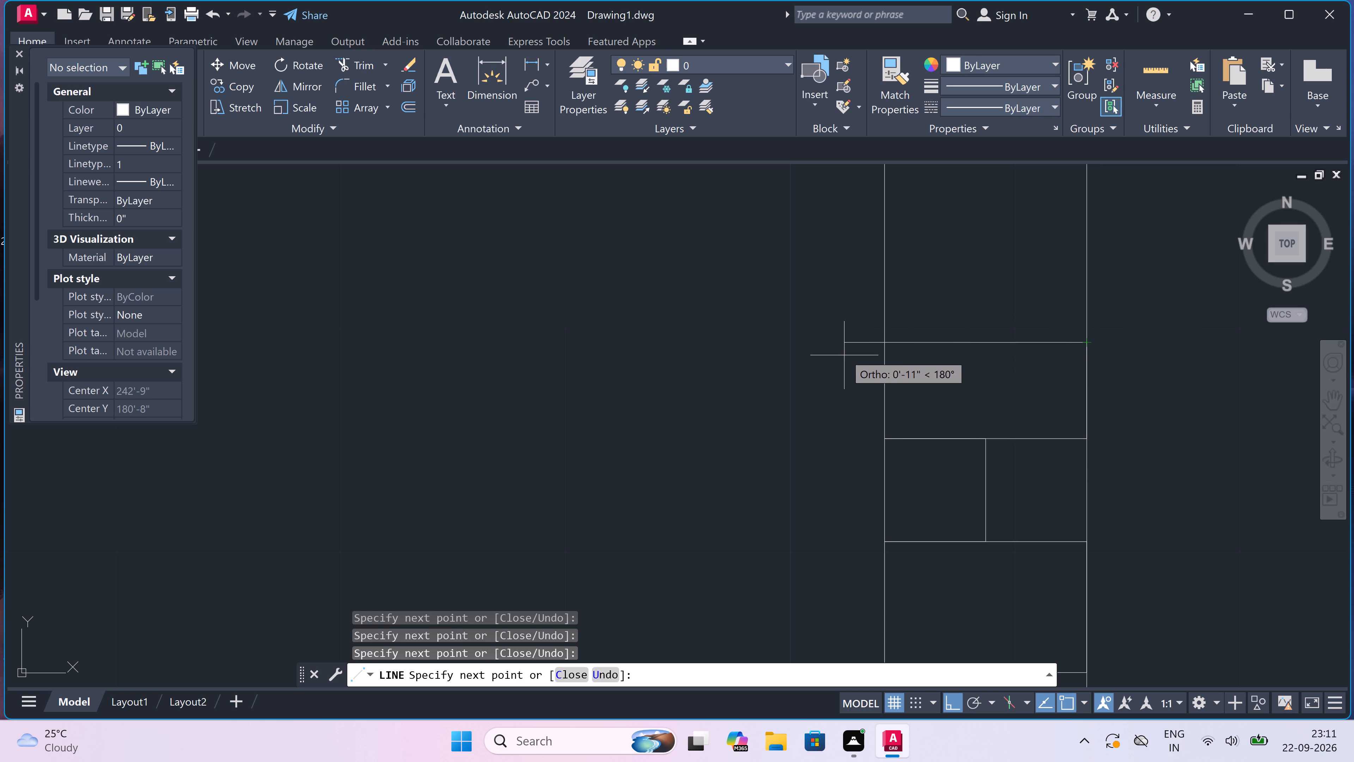
{"action": "left_click", "coordinate": [884, 345]}
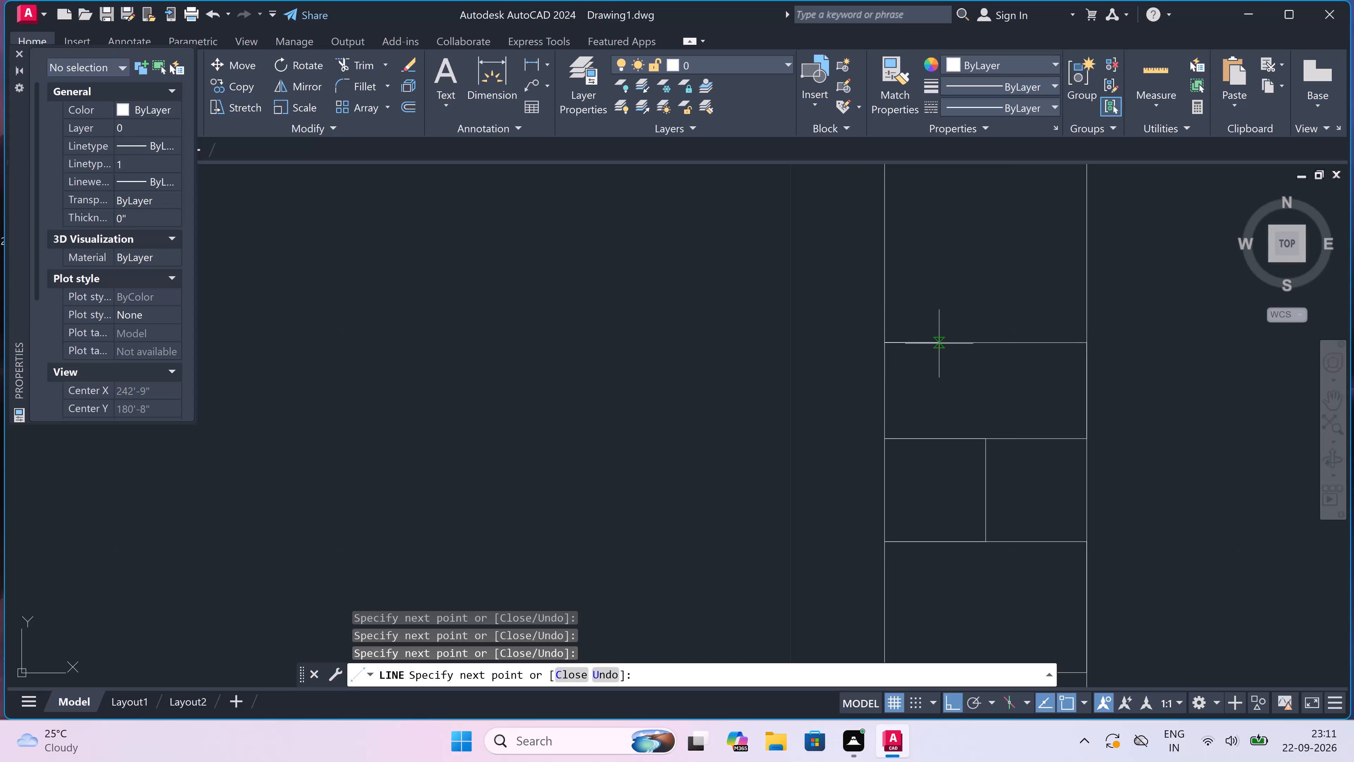
{"action": "left_click", "coordinate": [988, 344]}
{"action": "left_click", "coordinate": [984, 262]}
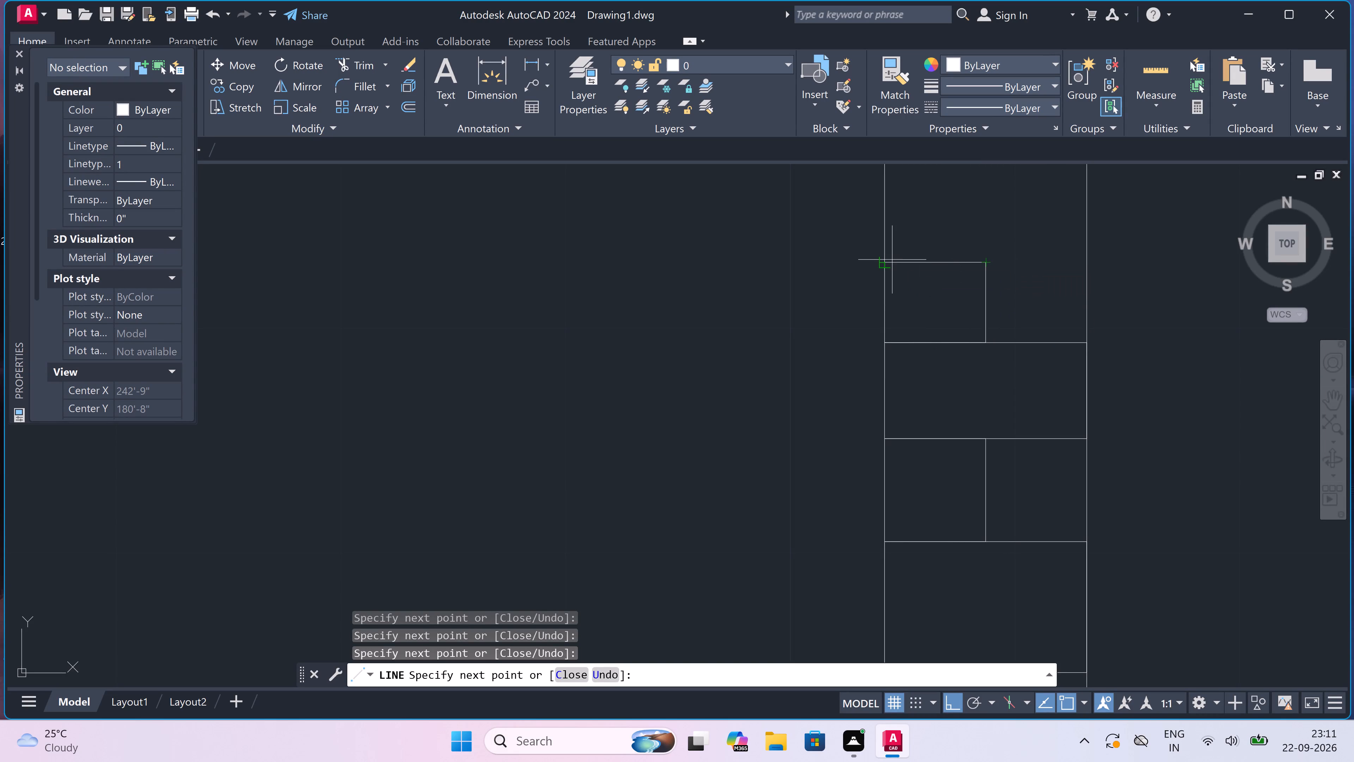
{"action": "left_click", "coordinate": [882, 262]}
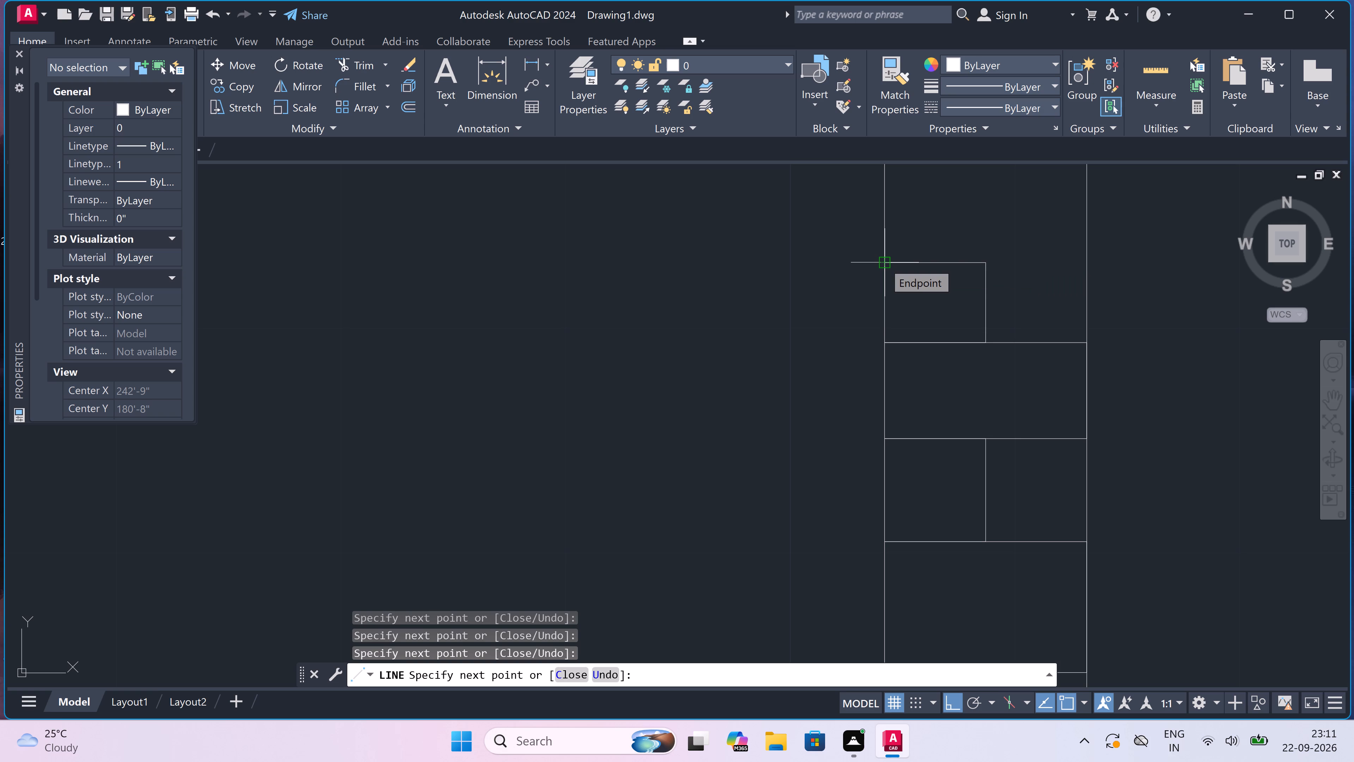
{"action": "scroll", "coordinate": [883, 262], "scroll_direction": "down", "scroll_amount": 6}
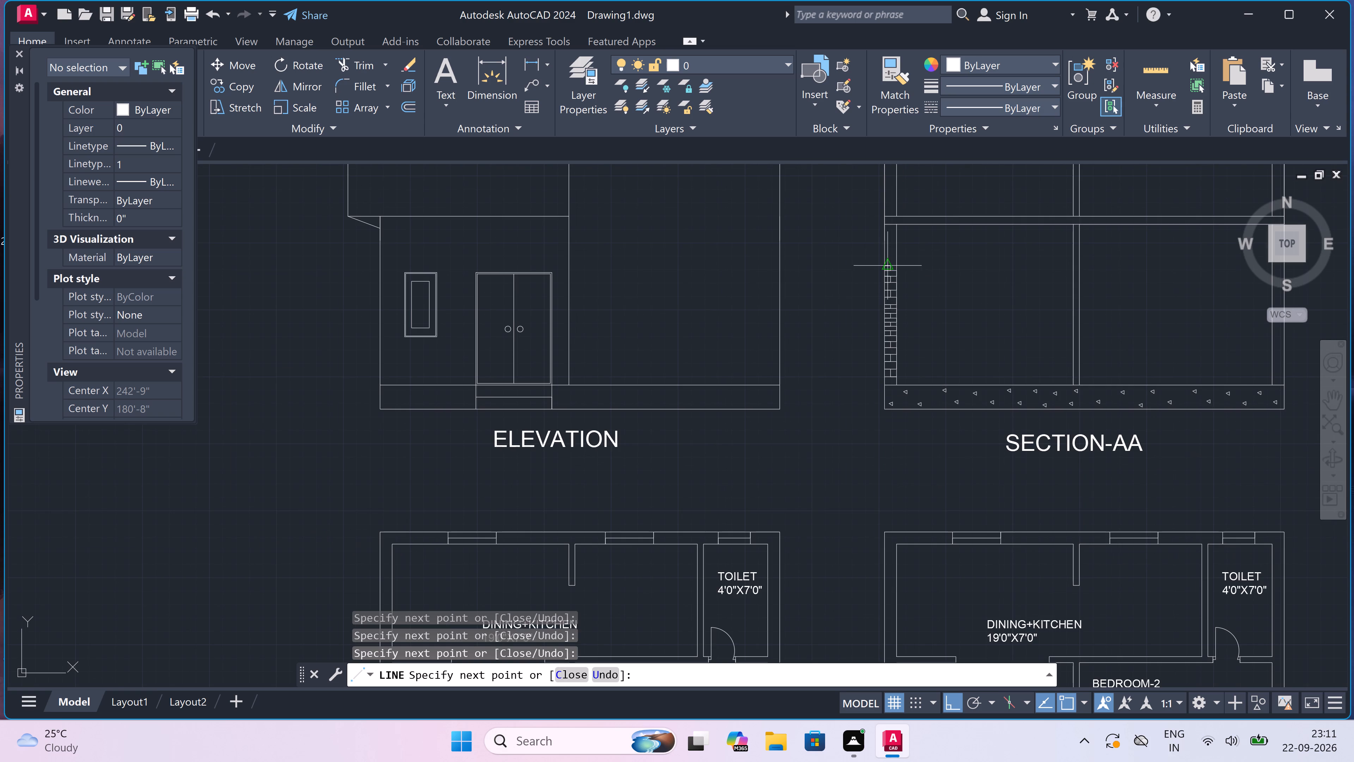
{"action": "scroll", "coordinate": [888, 226], "scroll_direction": "up", "scroll_amount": 4}
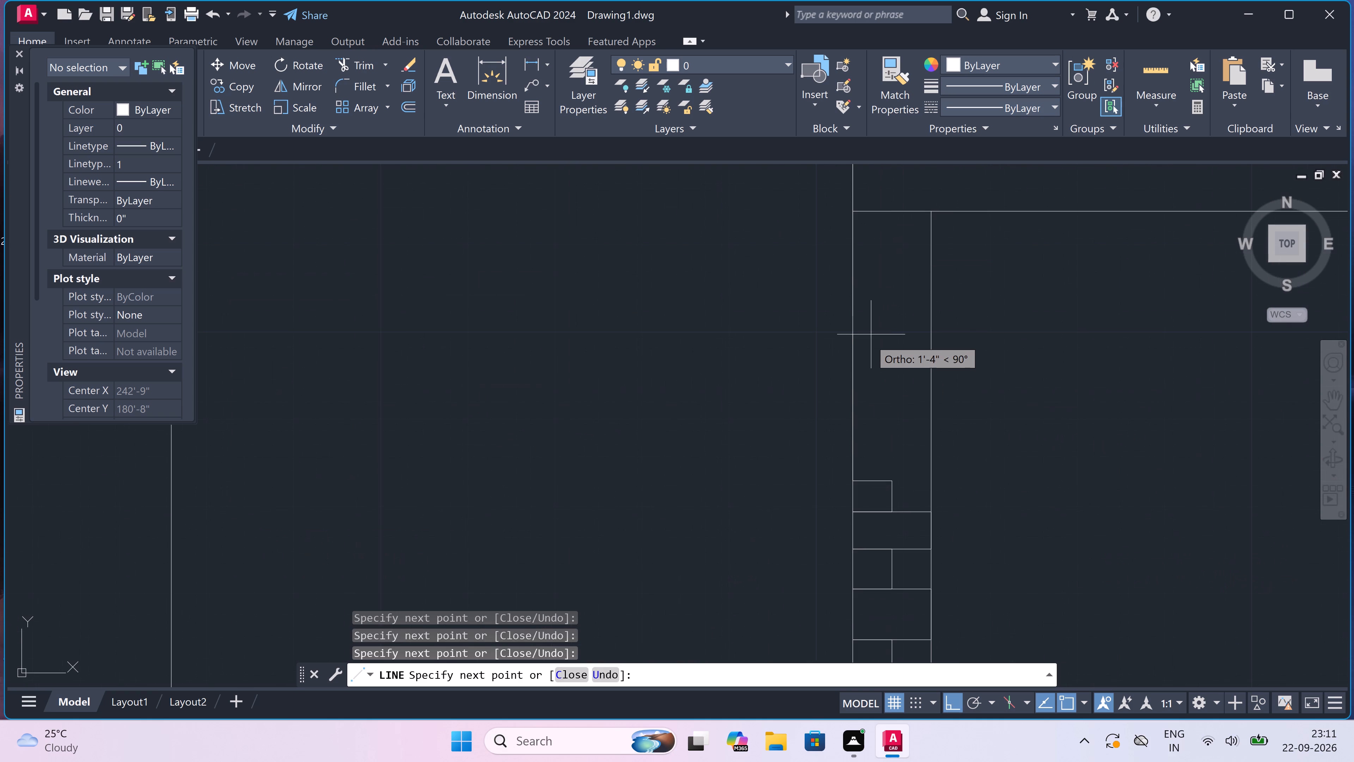
{"action": "left_click", "coordinate": [929, 482]}
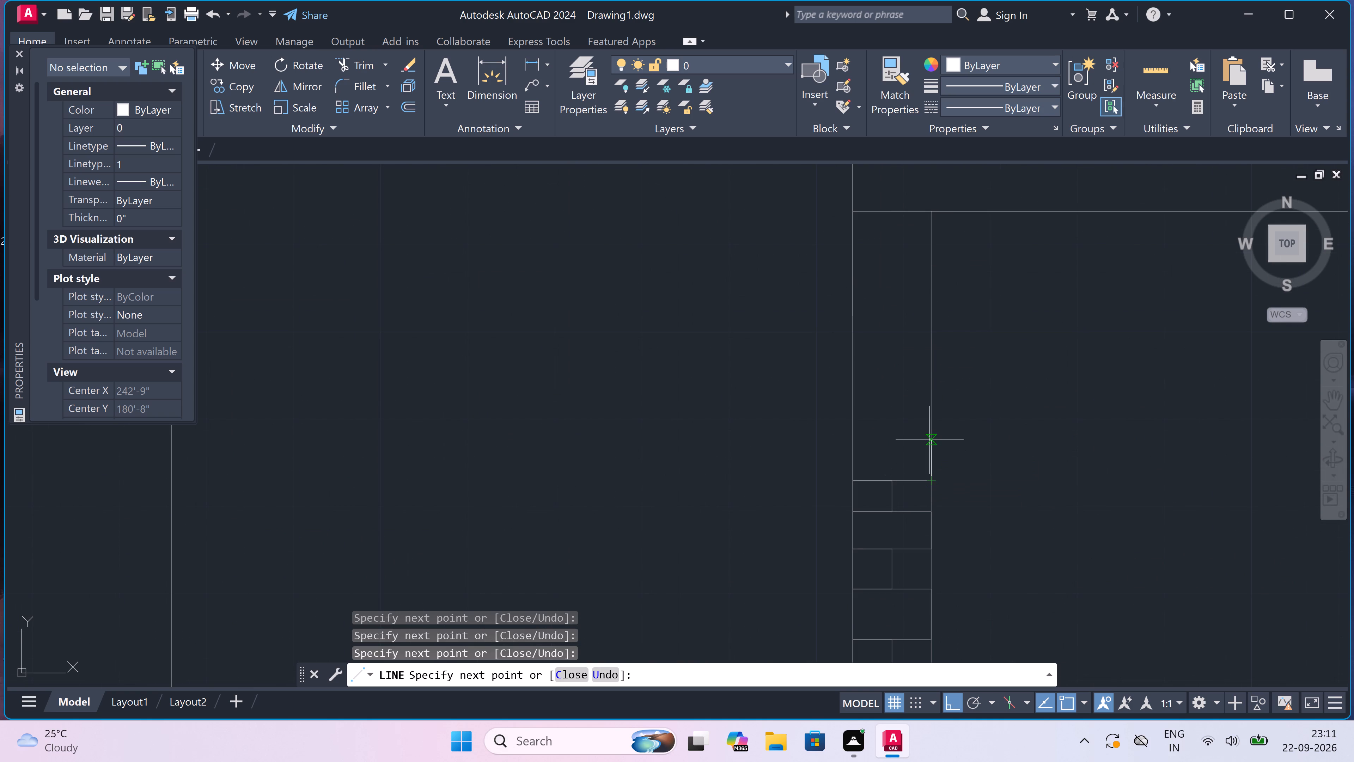
Continue the left wall's brickwork upward with one undivided course and one course split by a vertical middle joint.
{"action": "left_click", "coordinate": [929, 438]}
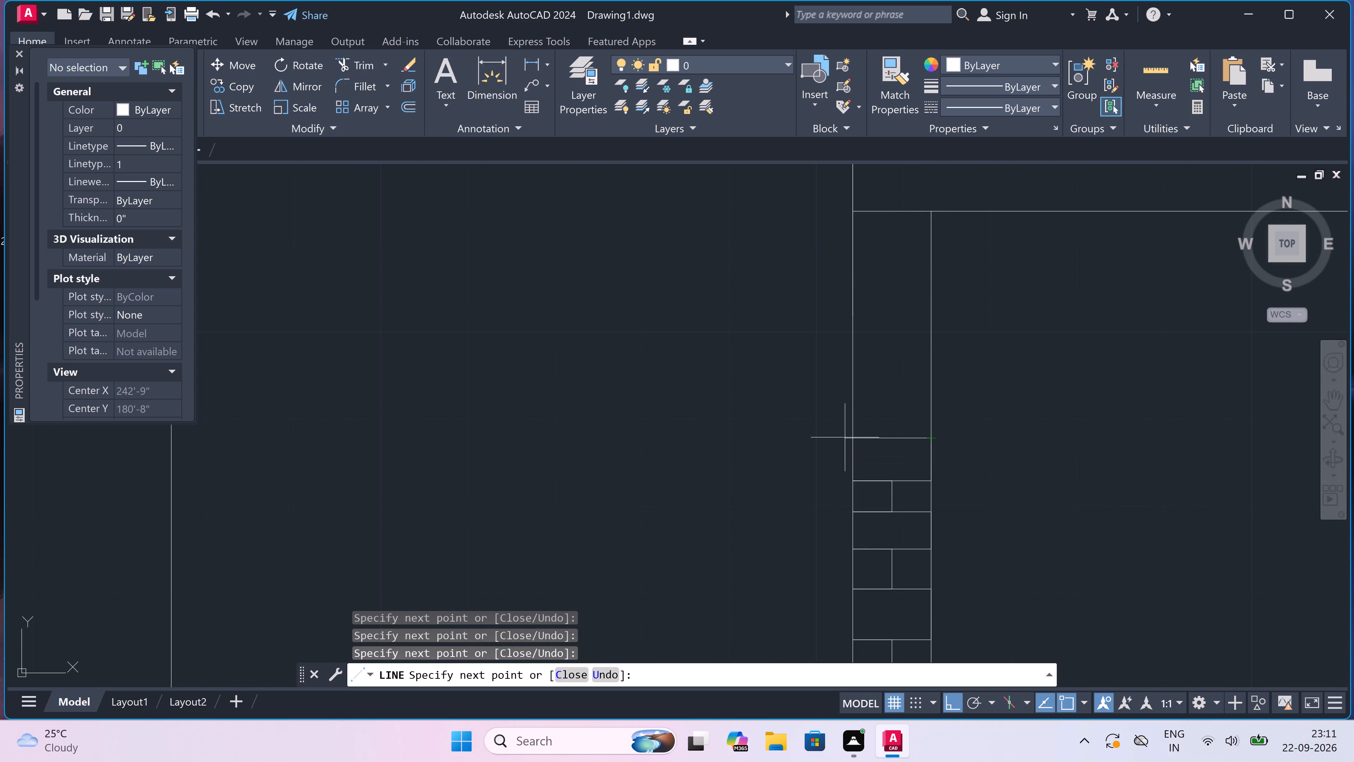
{"action": "left_click", "coordinate": [853, 435]}
{"action": "left_click", "coordinate": [890, 435]}
{"action": "left_click", "coordinate": [890, 388]}
{"action": "left_click", "coordinate": [854, 387]}
{"action": "left_click", "coordinate": [928, 384]}
Finish the left wall's coursing below the slab with an undivided course and a taller middle-split course, and end the line.
{"action": "left_click_drag", "start_coordinate": [928, 335], "coordinate": [923, 337]}
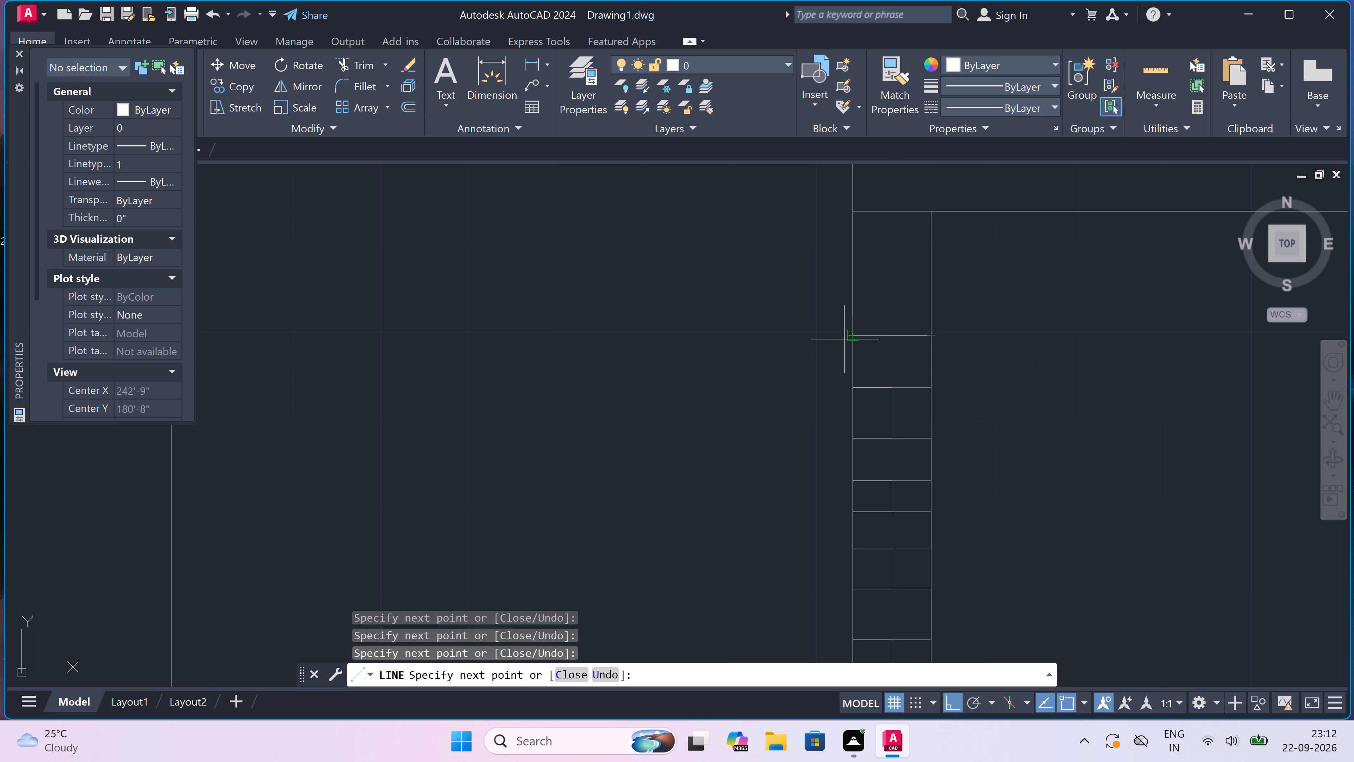
{"action": "left_click", "coordinate": [851, 329]}
{"action": "left_click_drag", "start_coordinate": [888, 337], "coordinate": [888, 330]}
{"action": "left_click", "coordinate": [888, 291]}
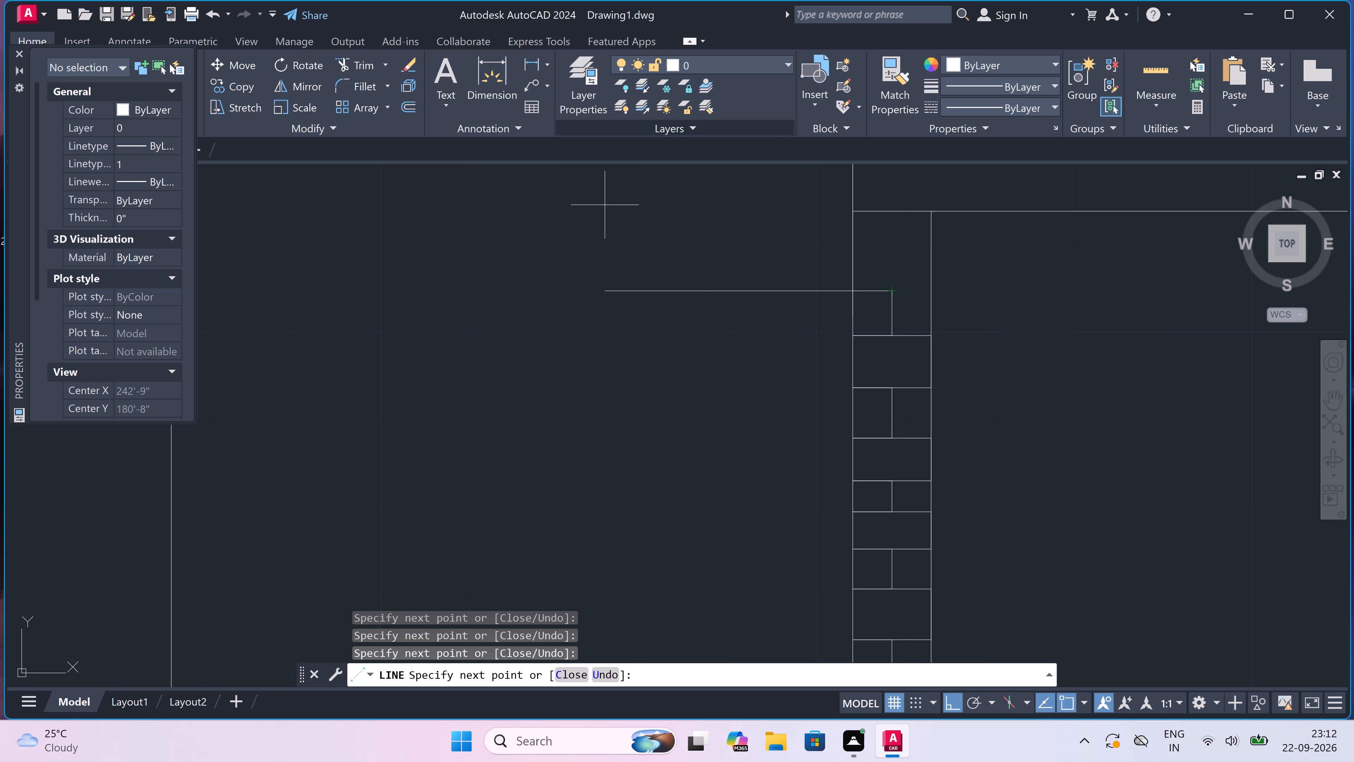
{"action": "left_click", "coordinate": [892, 276]}
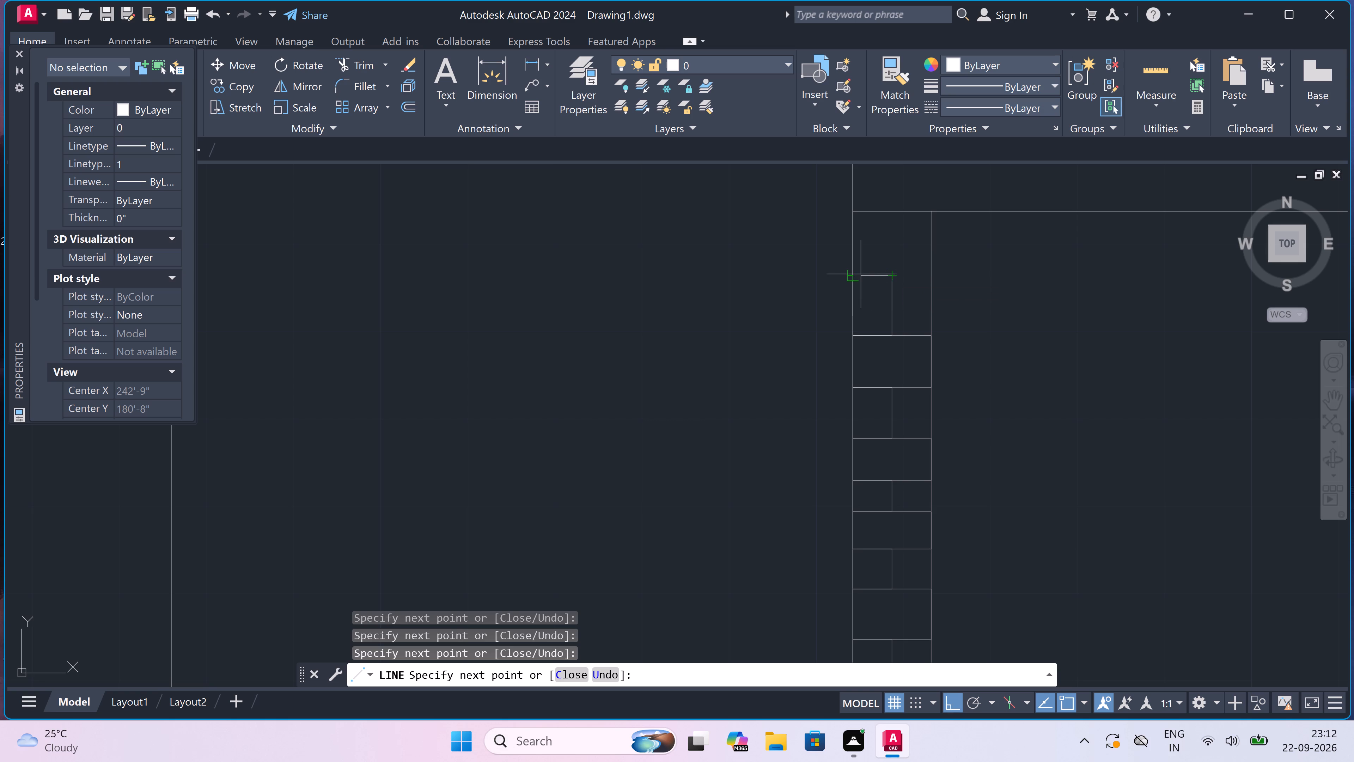
{"action": "left_click", "coordinate": [858, 274]}
{"action": "double_click", "coordinate": [929, 279]}
{"action": "key", "text": "Escape"}
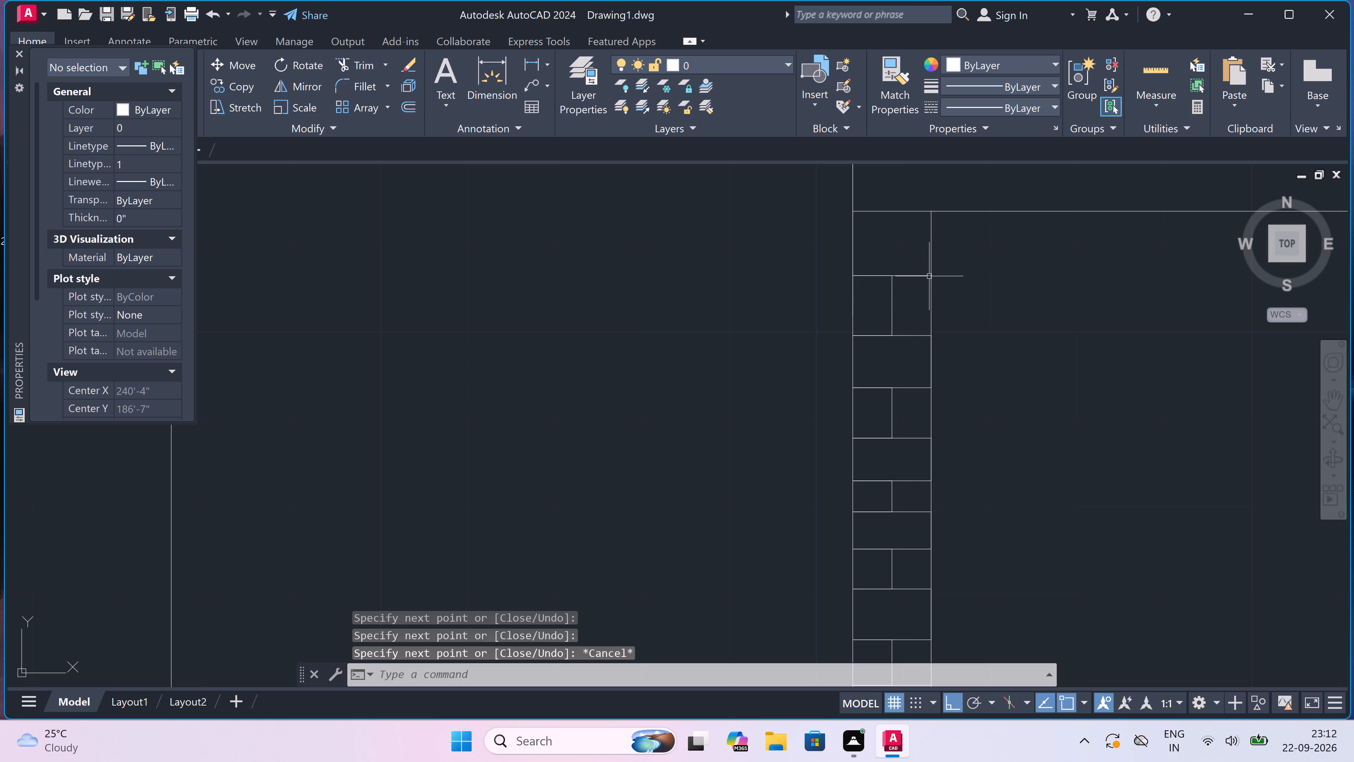
Erase the lines of two neighbouring thin middle-split courses partway up the left wall of Section-AA.
{"action": "scroll", "coordinate": [900, 281], "scroll_direction": "down", "scroll_amount": 3}
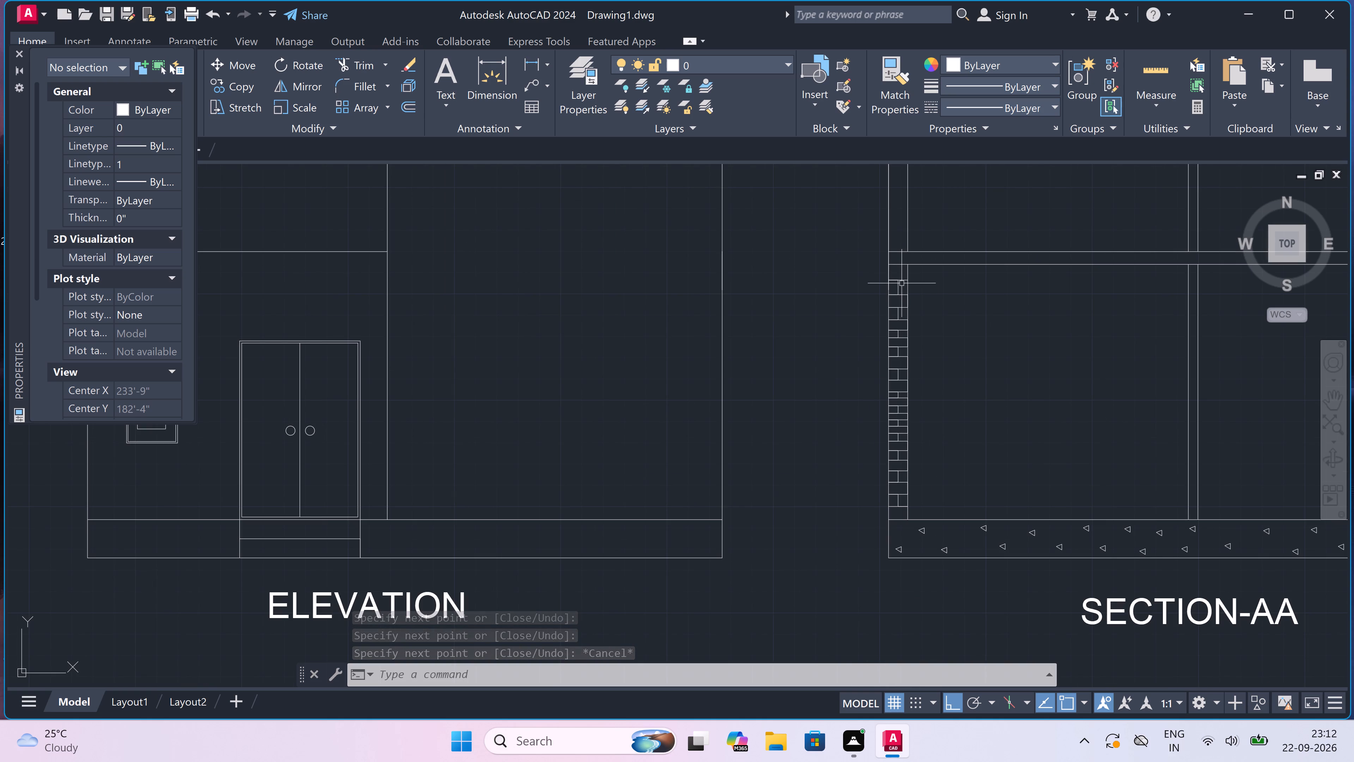
{"action": "scroll", "coordinate": [900, 433], "scroll_direction": "up", "scroll_amount": 2}
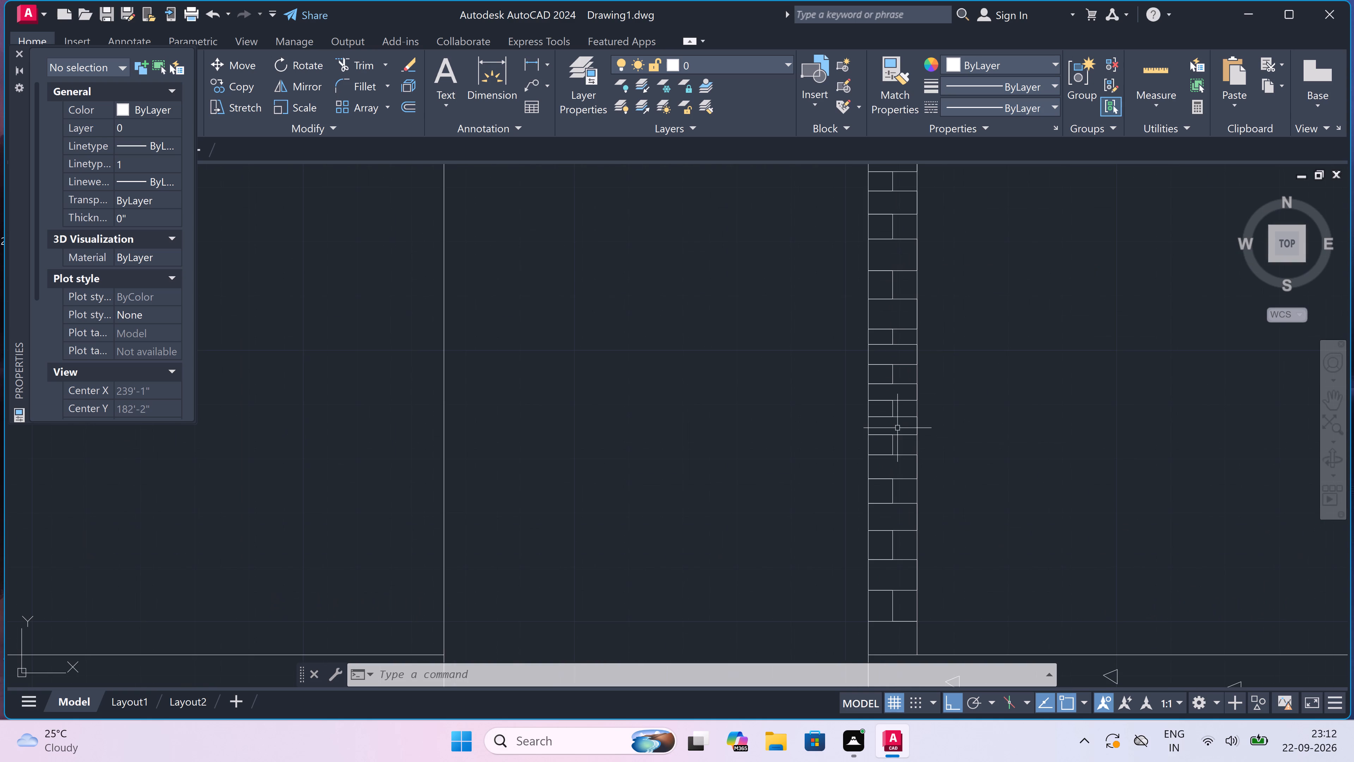
{"action": "scroll", "coordinate": [893, 402], "scroll_direction": "down", "scroll_amount": 1}
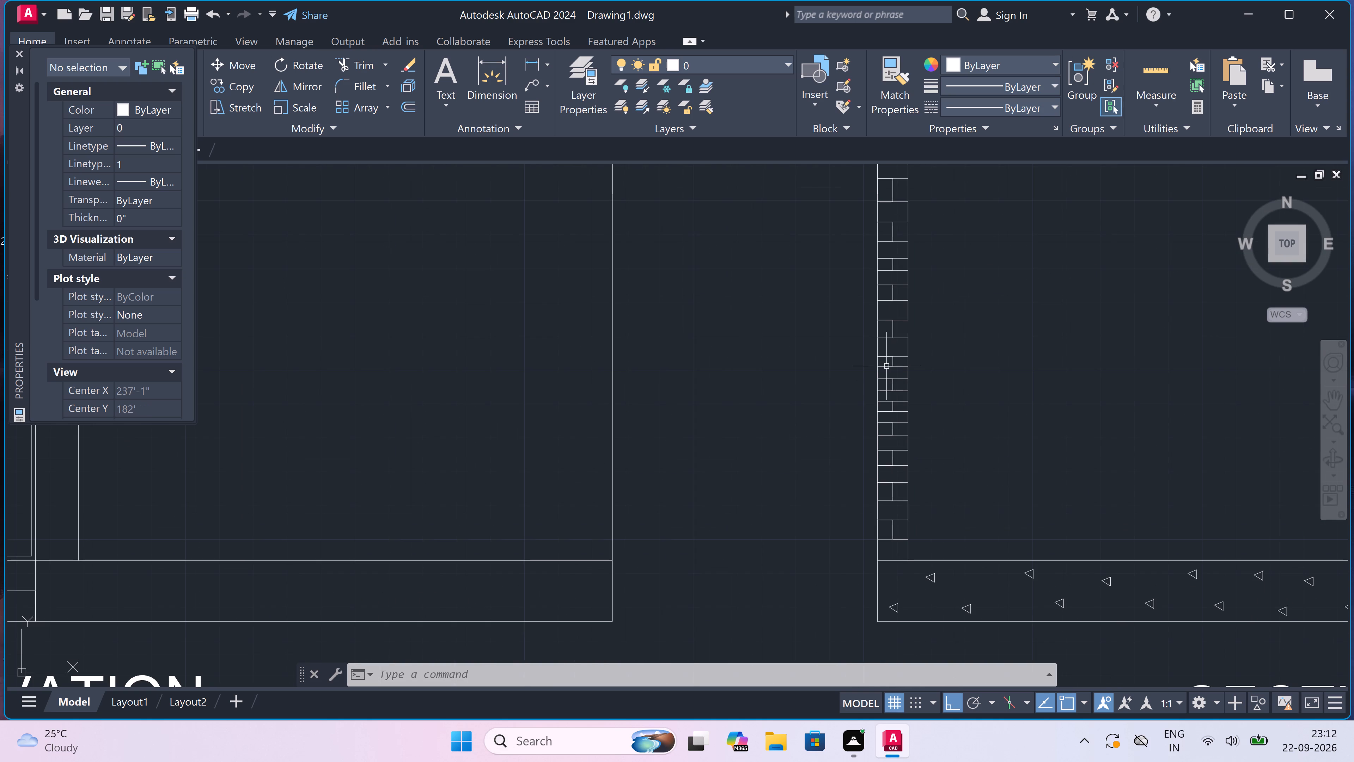
{"action": "scroll", "coordinate": [892, 378], "scroll_direction": "up", "scroll_amount": 2}
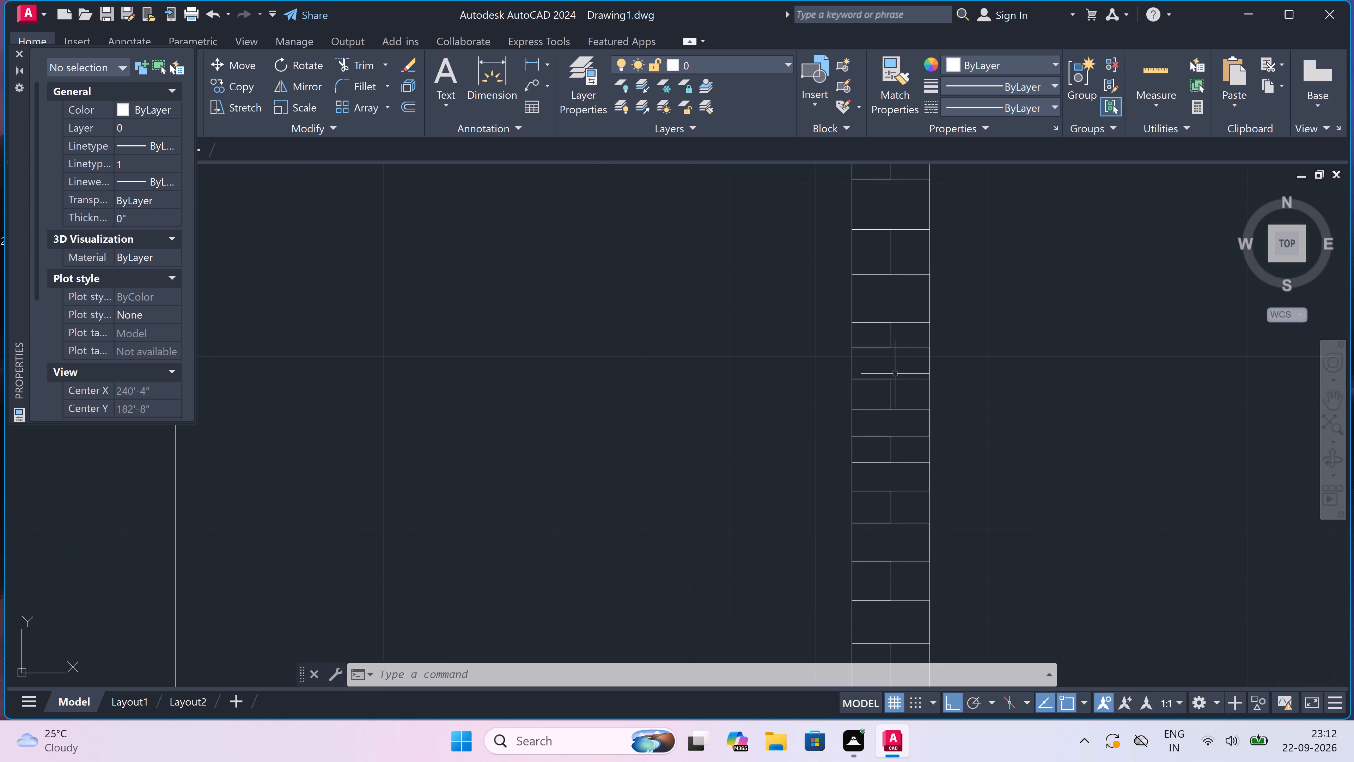
{"action": "left_click", "coordinate": [909, 428]}
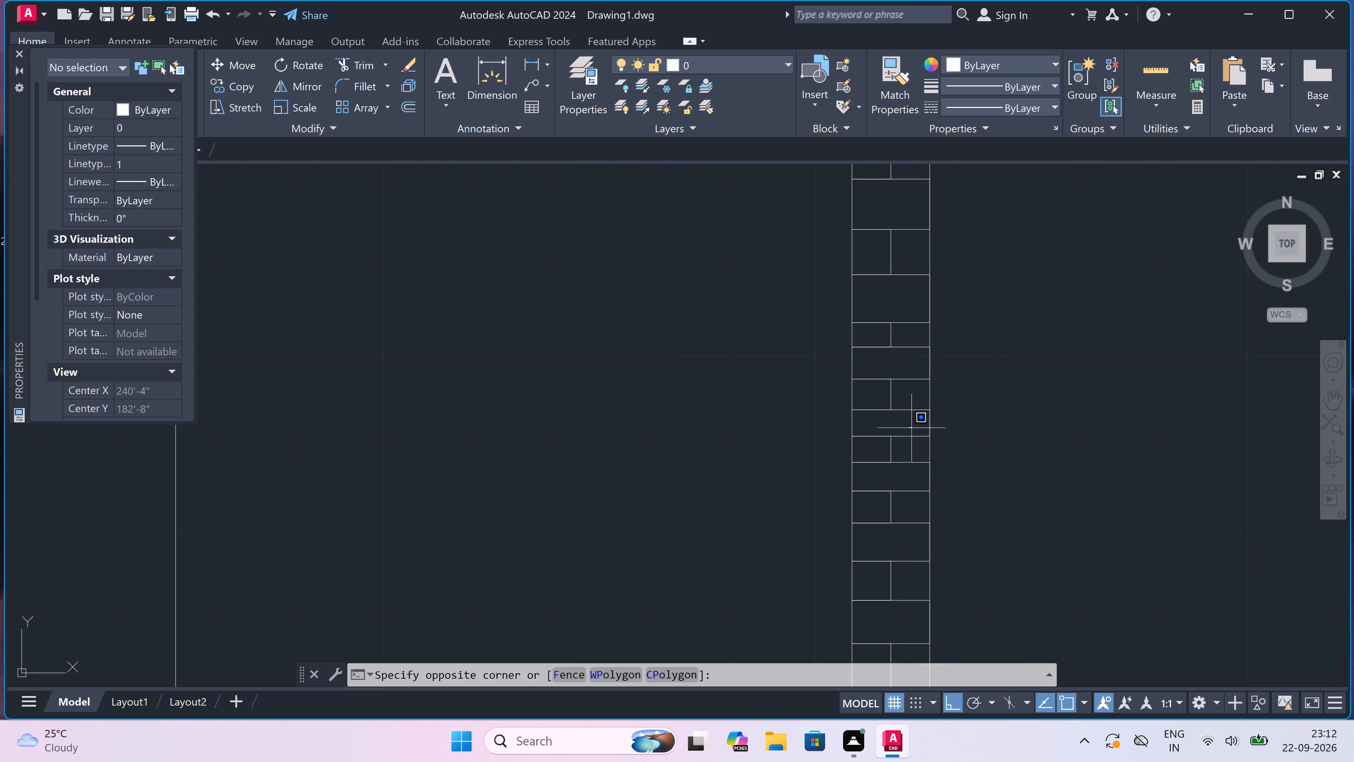
{"action": "left_click", "coordinate": [883, 530]}
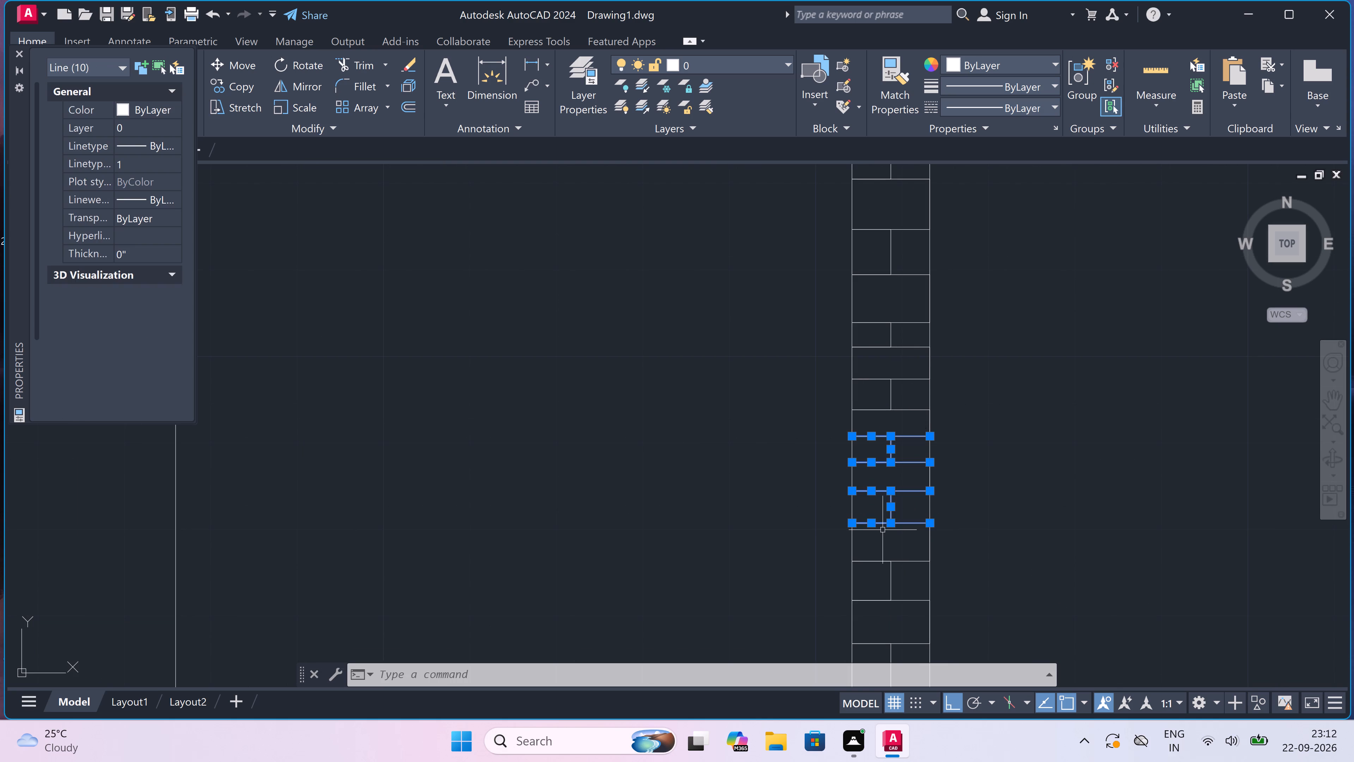
{"action": "key", "text": "Delete"}
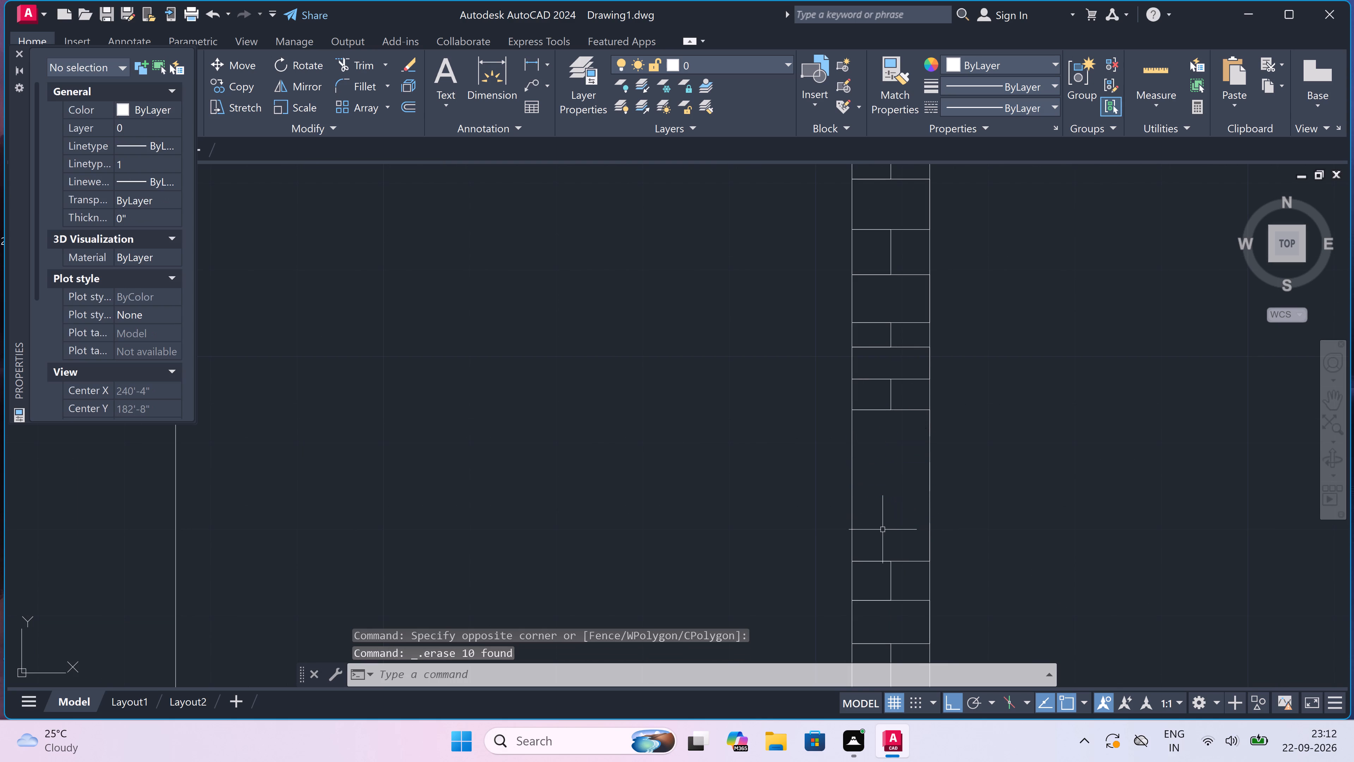
Fill the erased gap in Section-AA's left wall with an undivided course below a middle-split course, using lines between both wall faces.
{"action": "type", "text": "L"}
{"action": "key", "text": "space"}
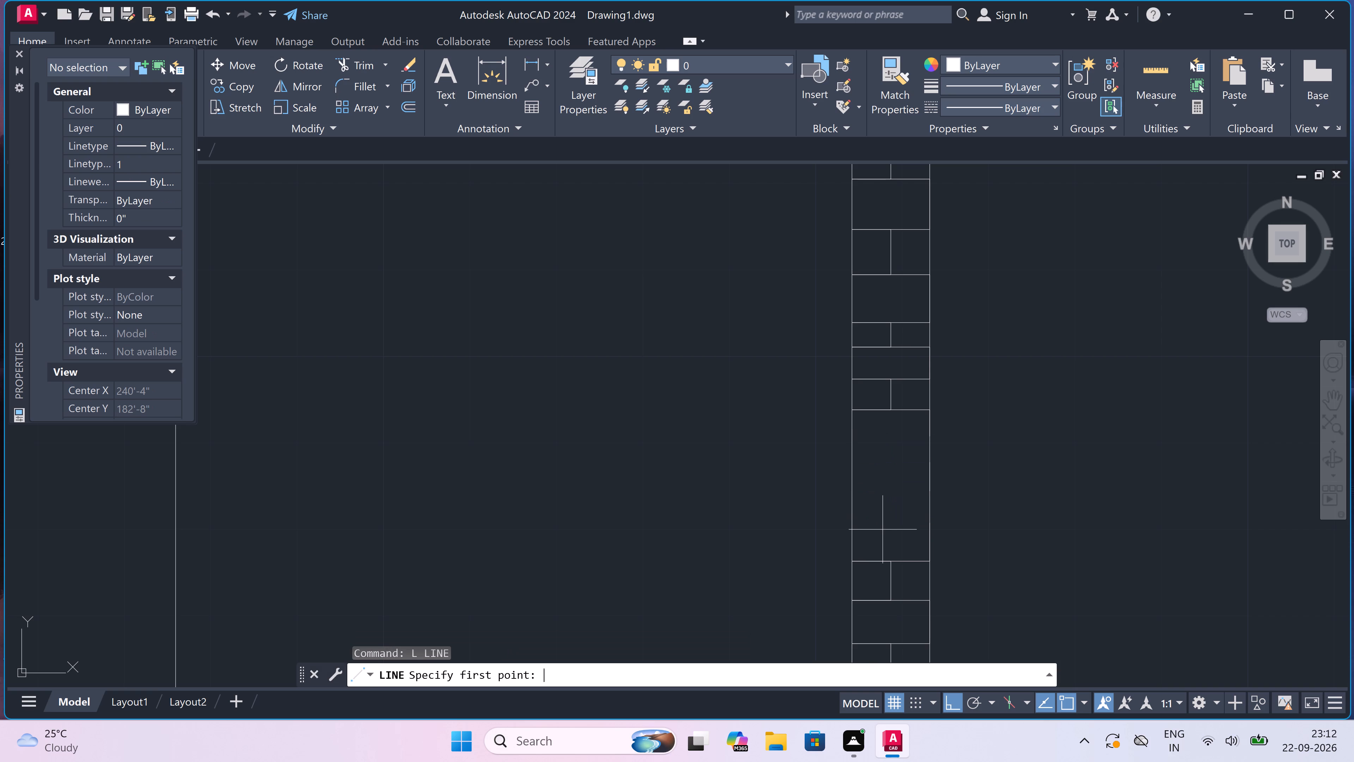
{"action": "left_click", "coordinate": [849, 509]}
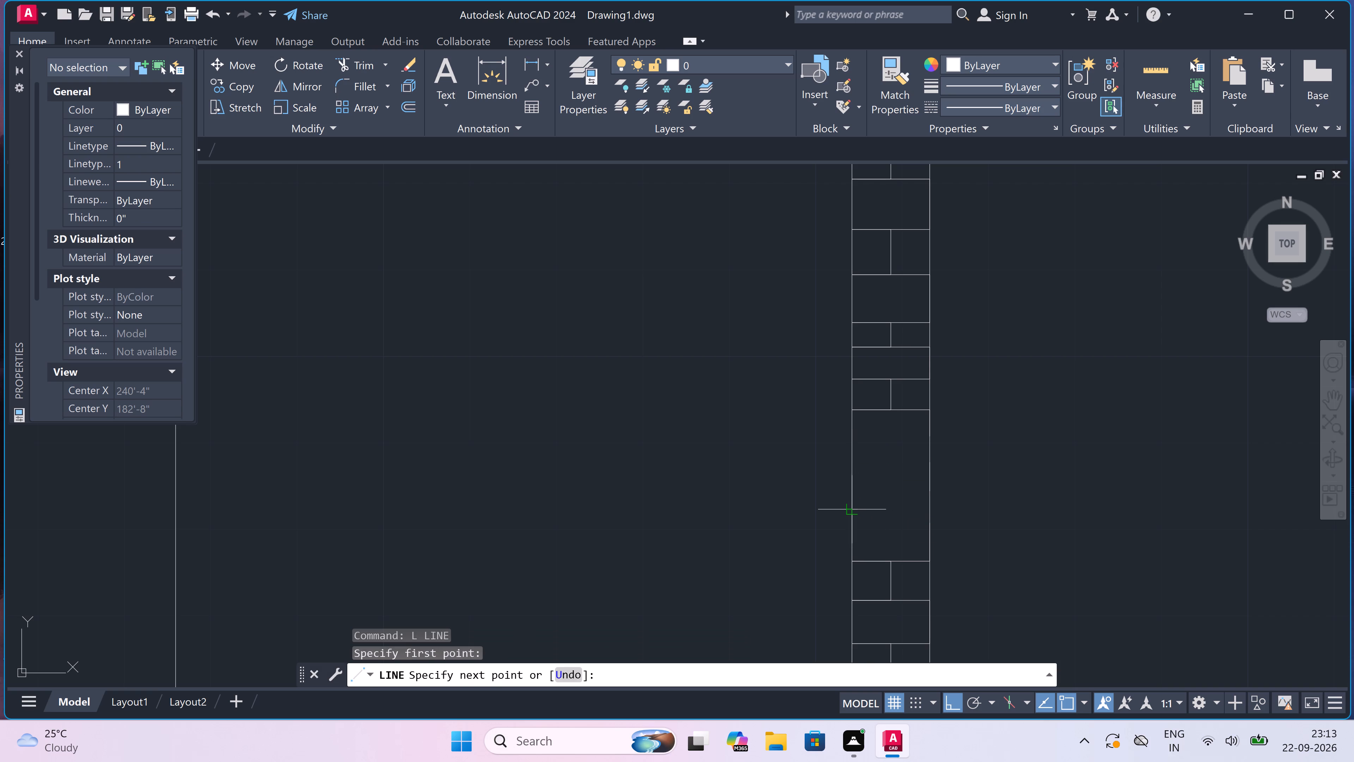
{"action": "left_click", "coordinate": [932, 508]}
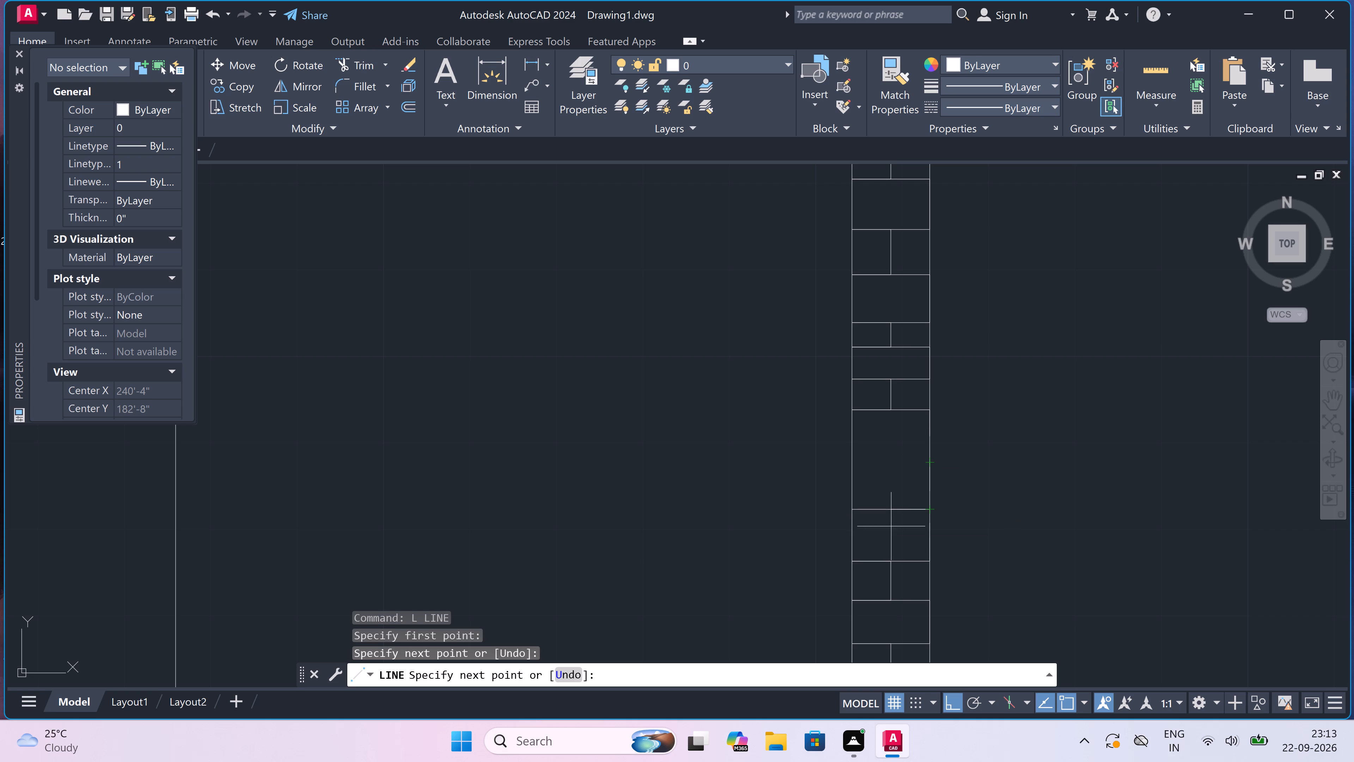
{"action": "left_click_drag", "start_coordinate": [890, 508], "coordinate": [890, 502]}
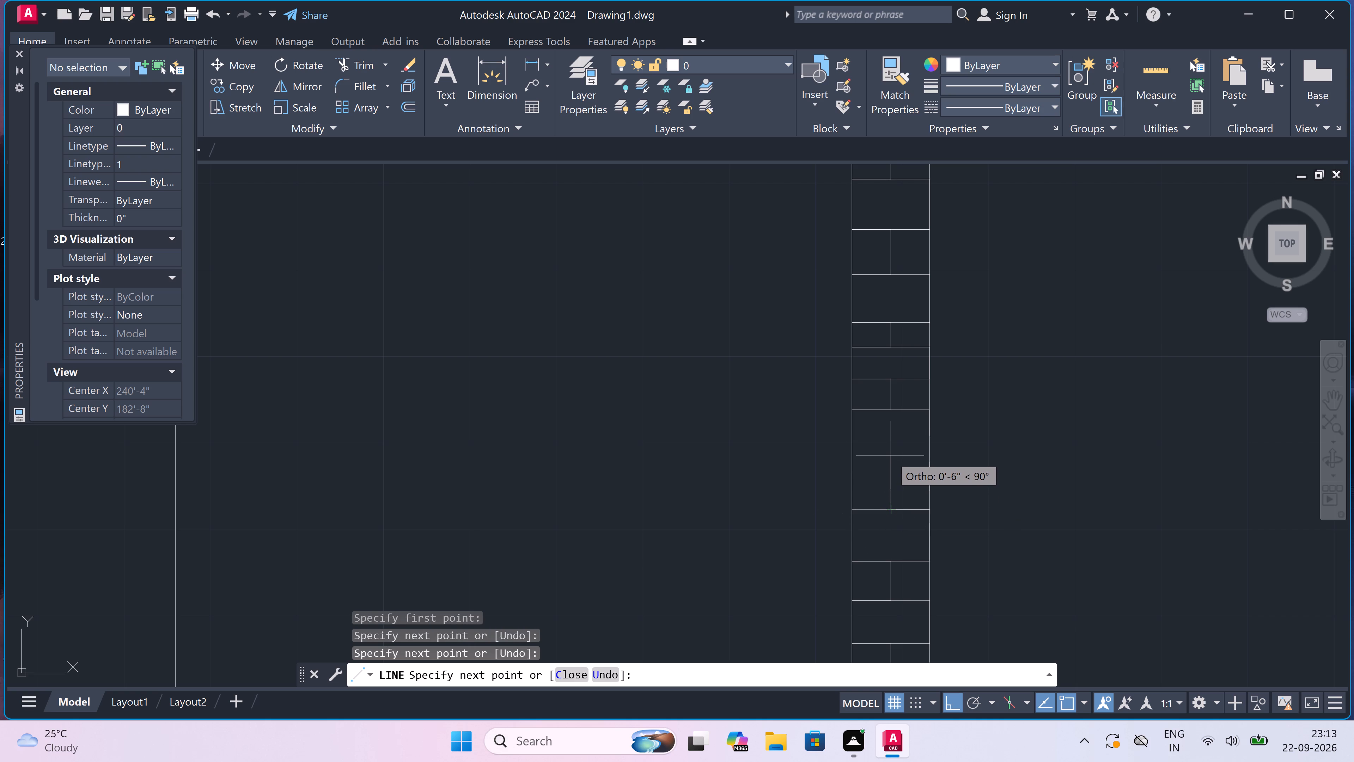
{"action": "left_click", "coordinate": [891, 465]}
{"action": "left_click", "coordinate": [855, 467]}
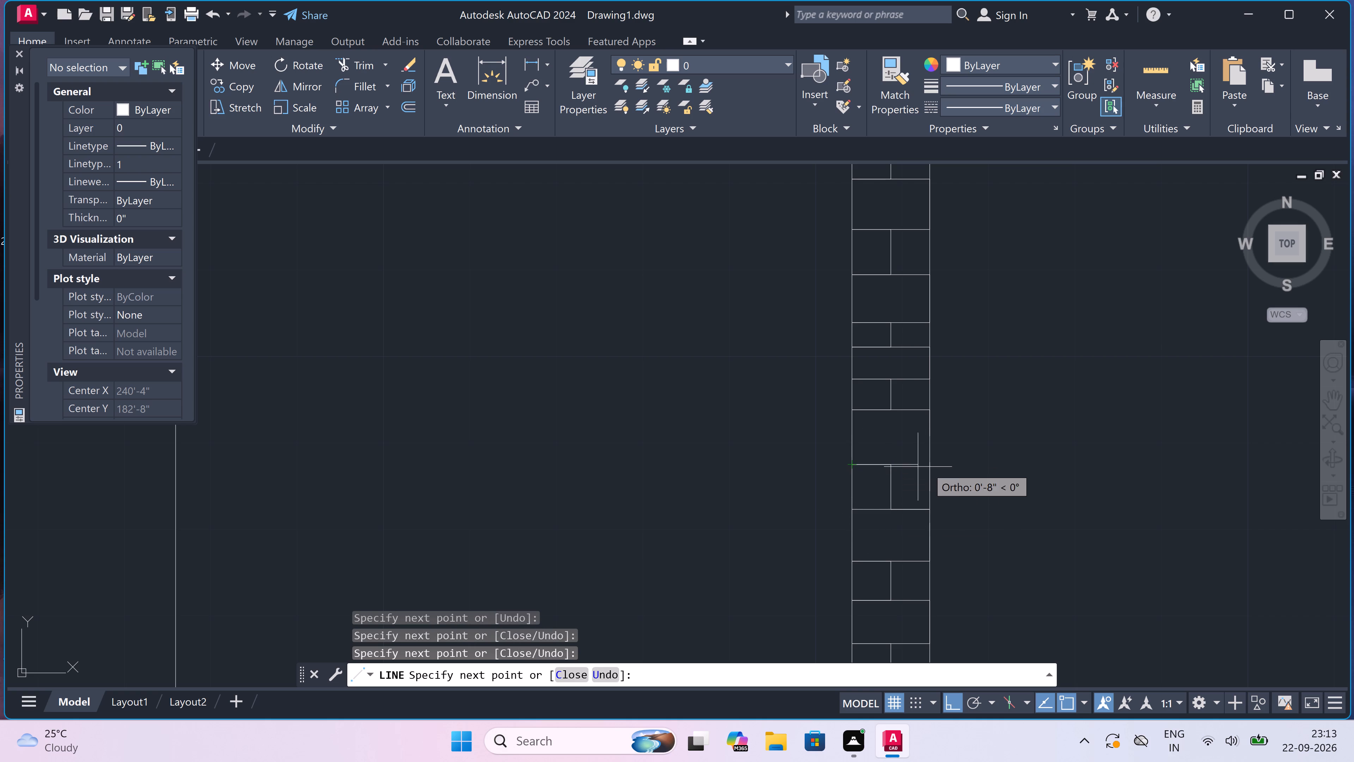
{"action": "left_click", "coordinate": [931, 466]}
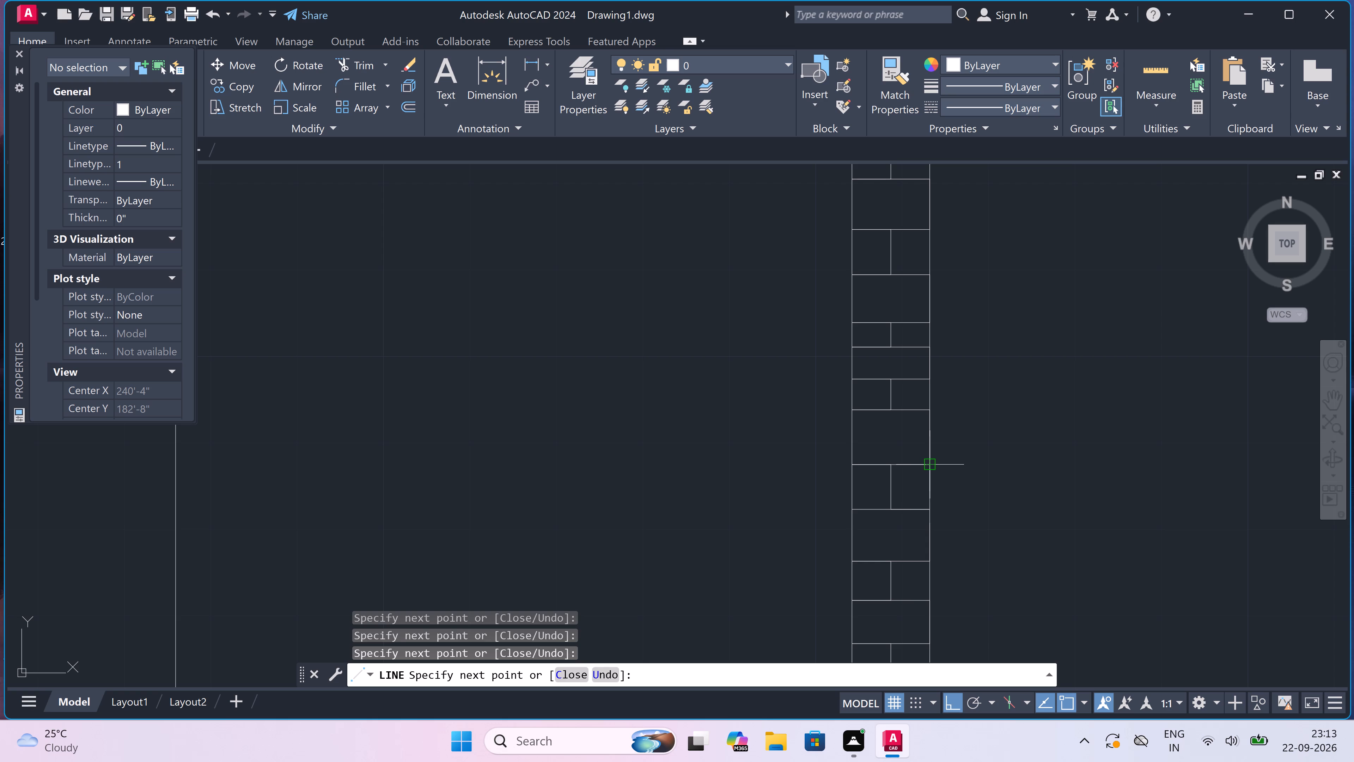
{"action": "key", "text": "Escape"}
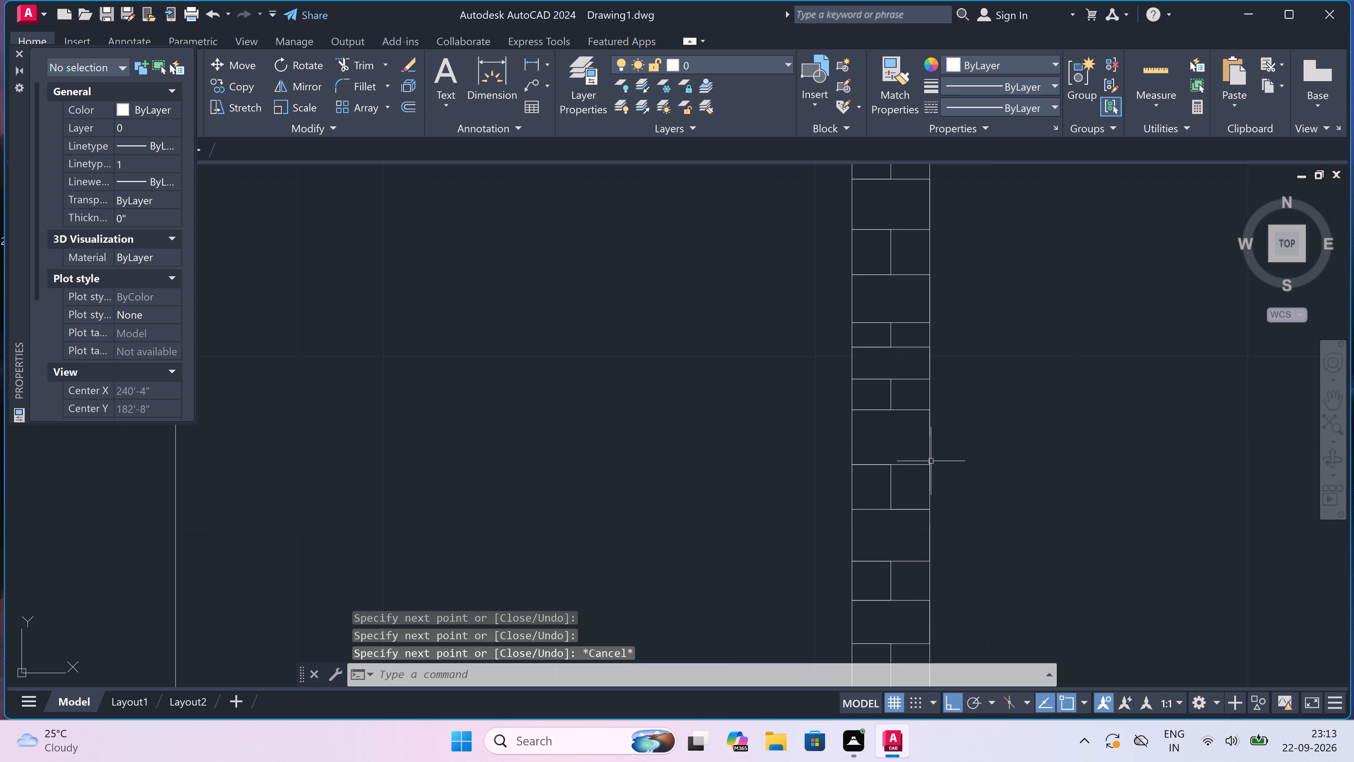
Erase the lines of the next two thin middle-split courses above the redrawn part of the left wall.
{"action": "scroll", "coordinate": [902, 364], "scroll_direction": "up", "scroll_amount": 1}
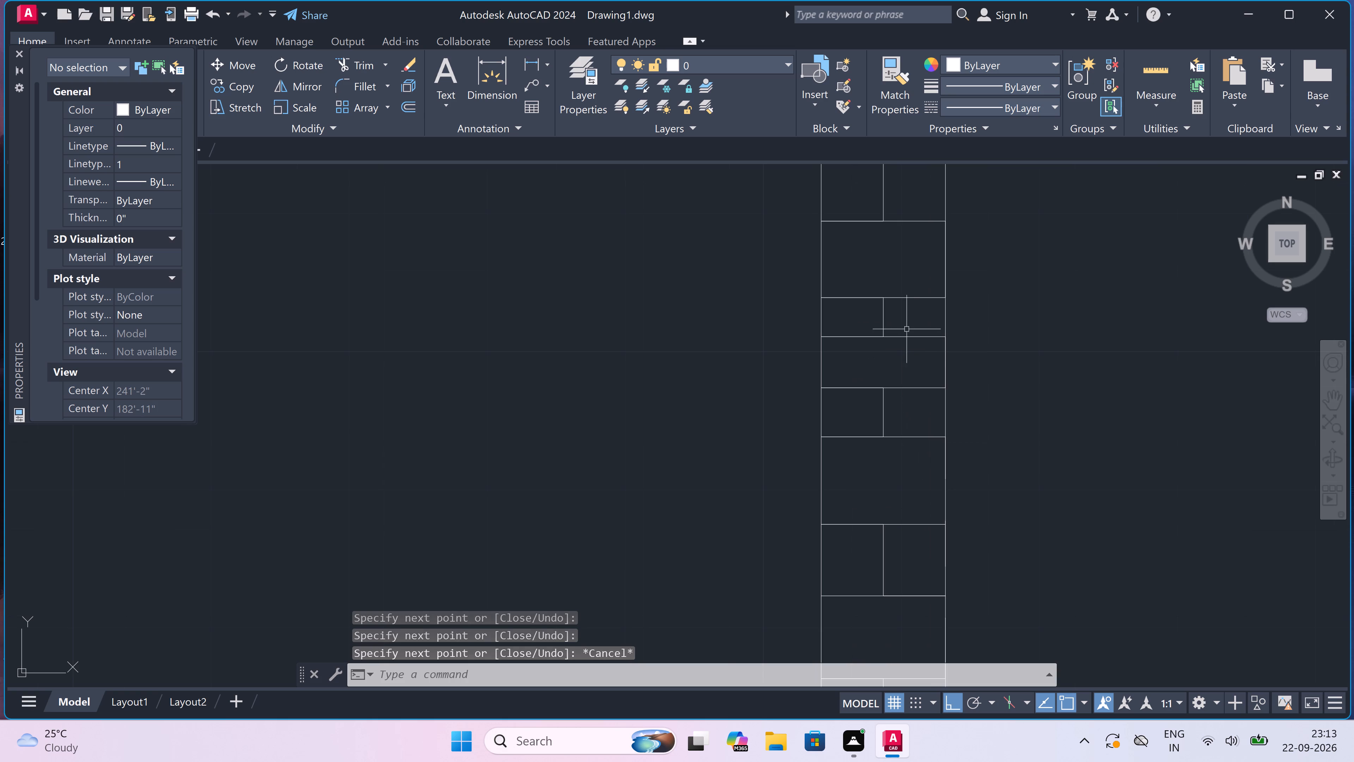
{"action": "left_click_drag", "start_coordinate": [910, 263], "coordinate": [908, 269]}
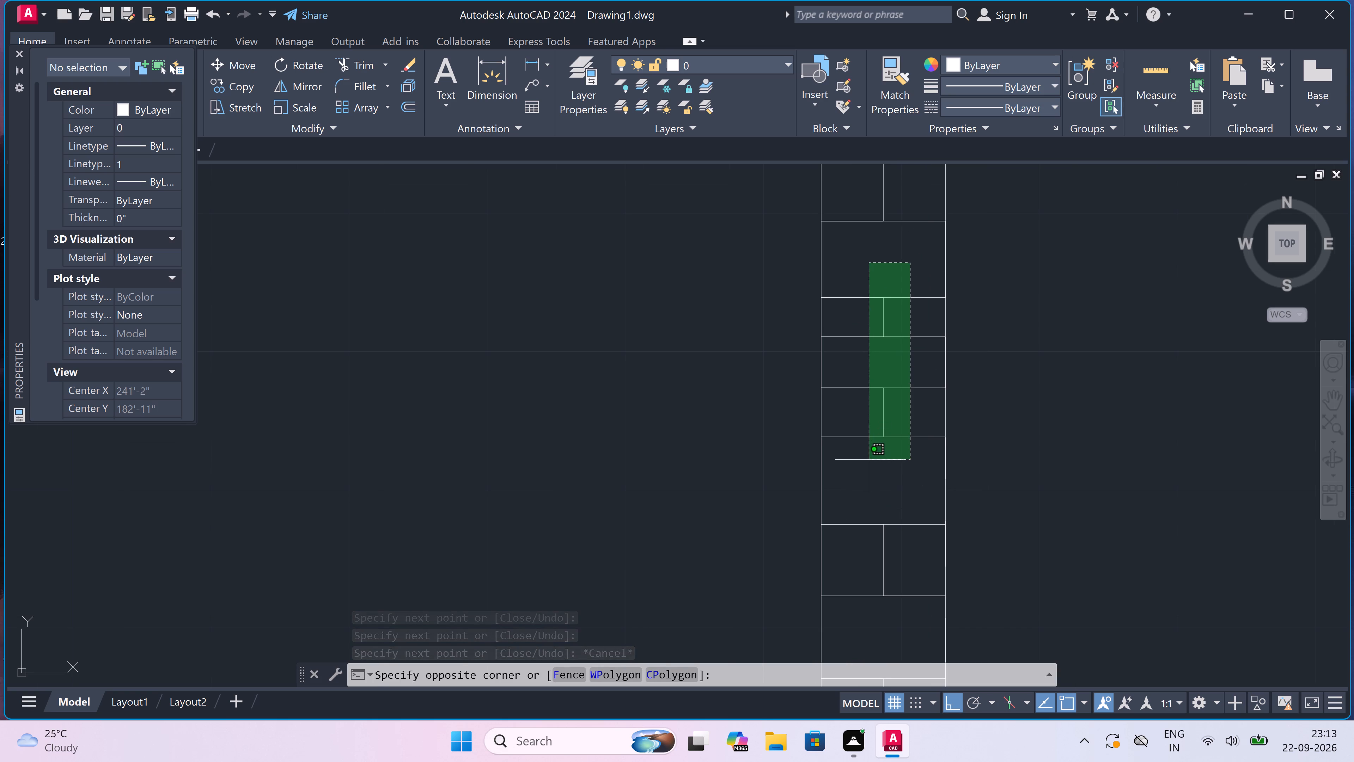
{"action": "left_click", "coordinate": [869, 460]}
{"action": "key", "text": "Delete"}
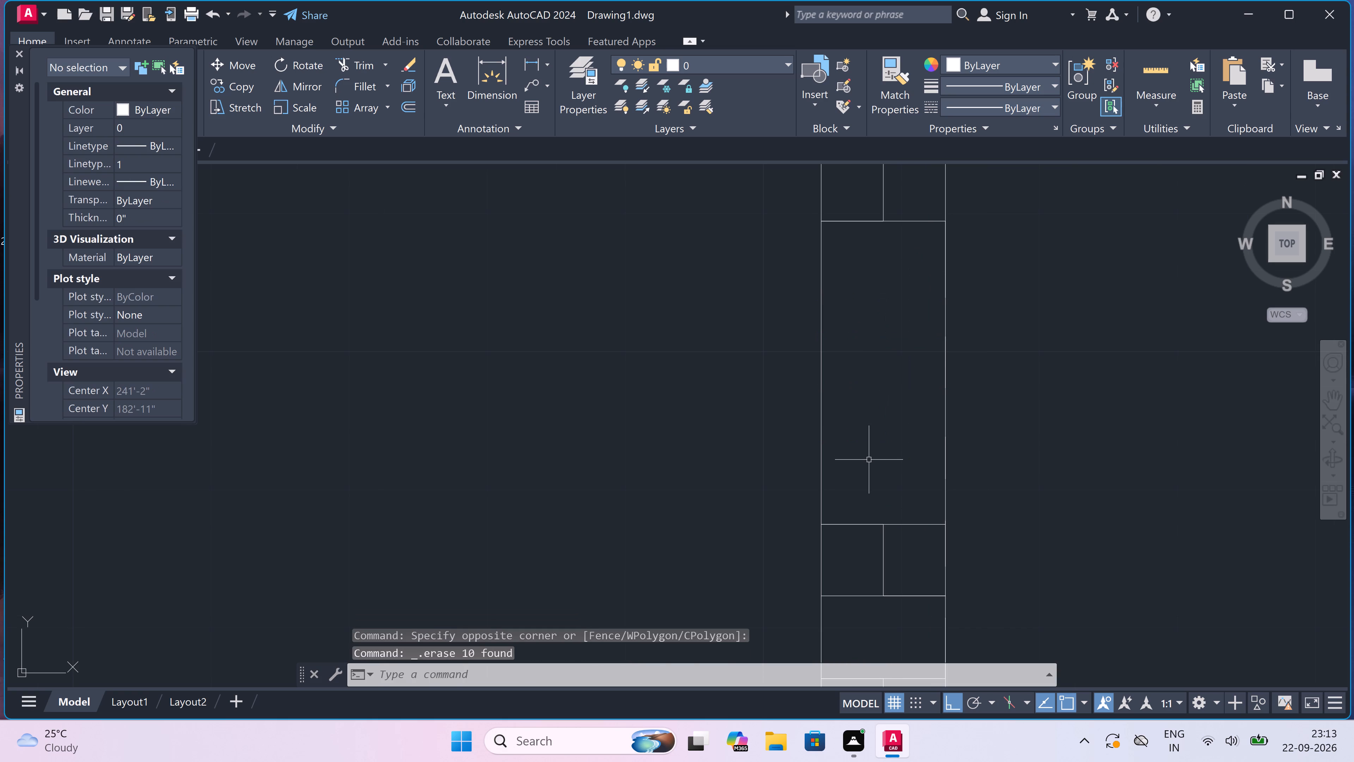
Redraw an undivided course and a taller middle-split course in the lower part of the new gap in the left wall.
{"action": "type", "text": "L"}
{"action": "key", "text": "space"}
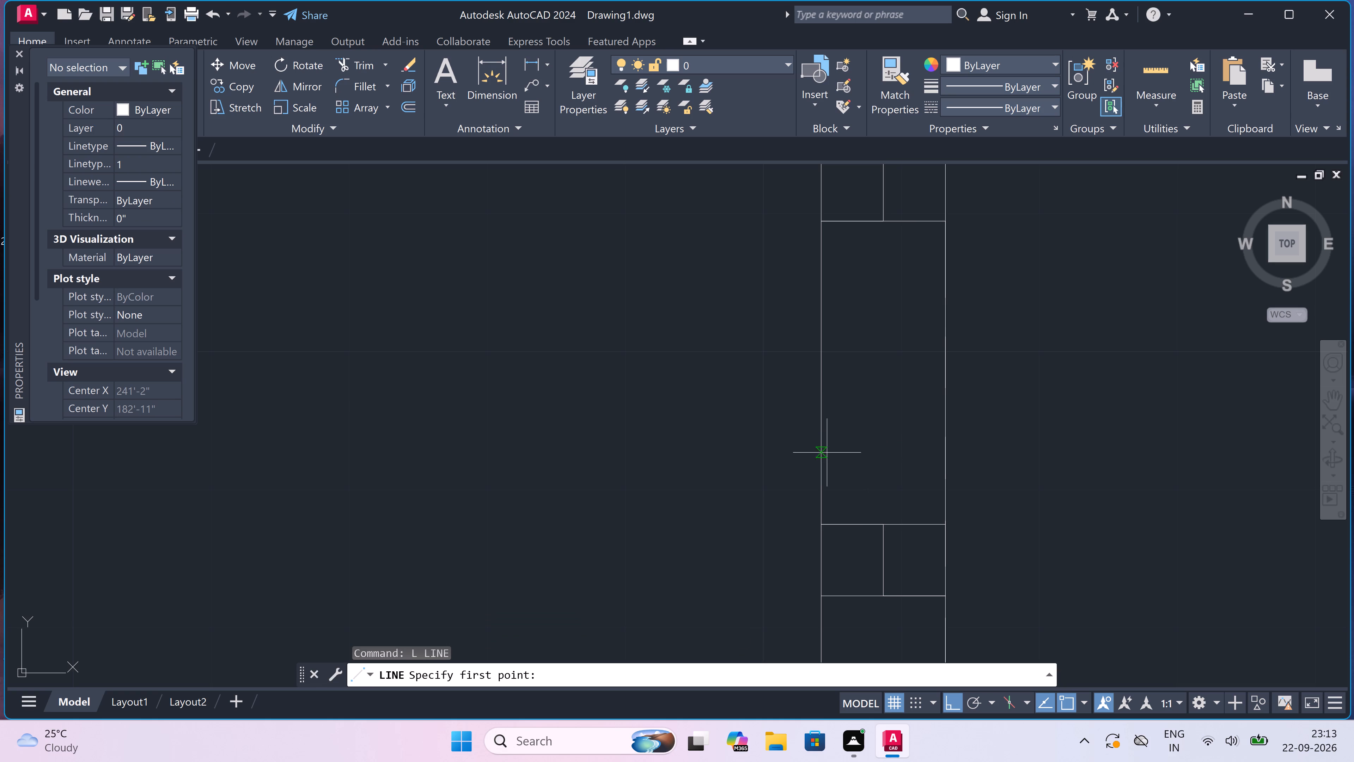
{"action": "left_click", "coordinate": [820, 454]}
{"action": "left_click", "coordinate": [942, 454]}
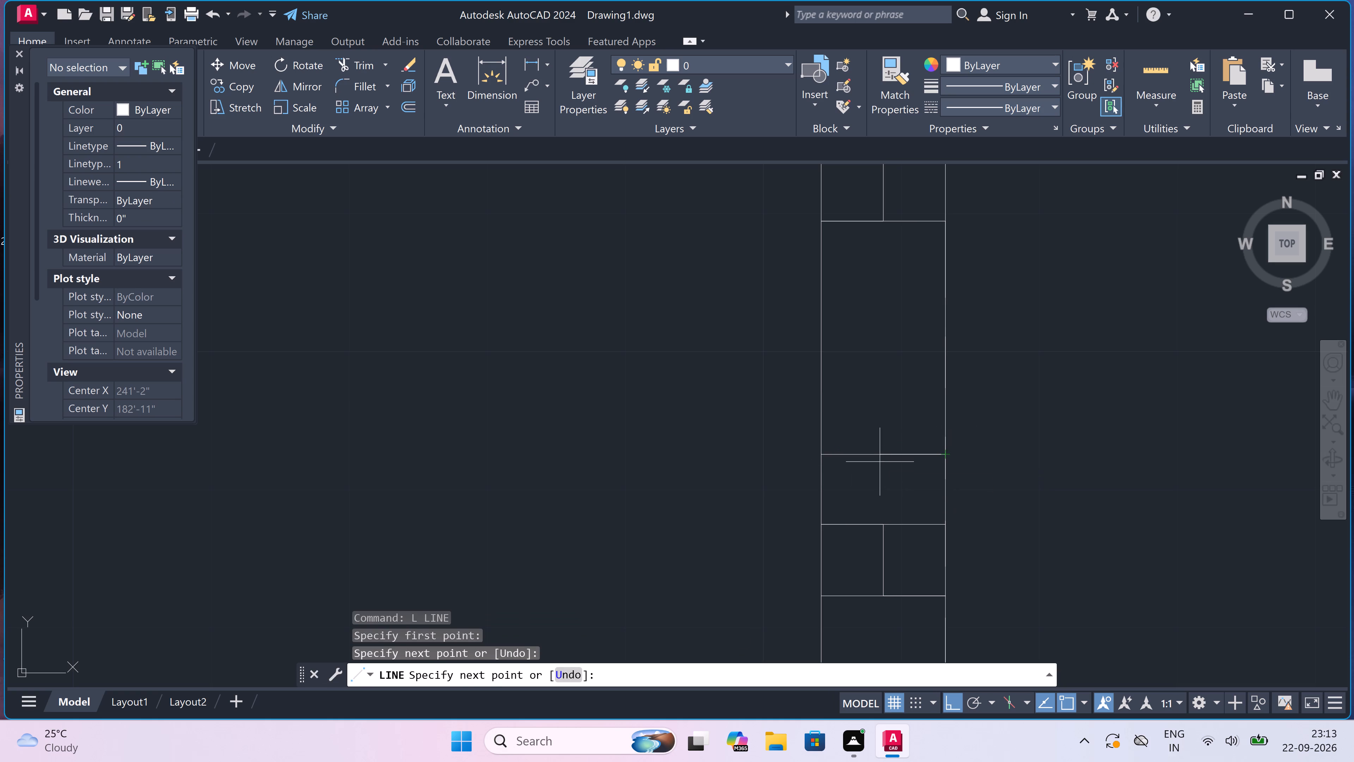
{"action": "left_click_drag", "start_coordinate": [881, 455], "coordinate": [881, 449]}
{"action": "left_click", "coordinate": [884, 389]}
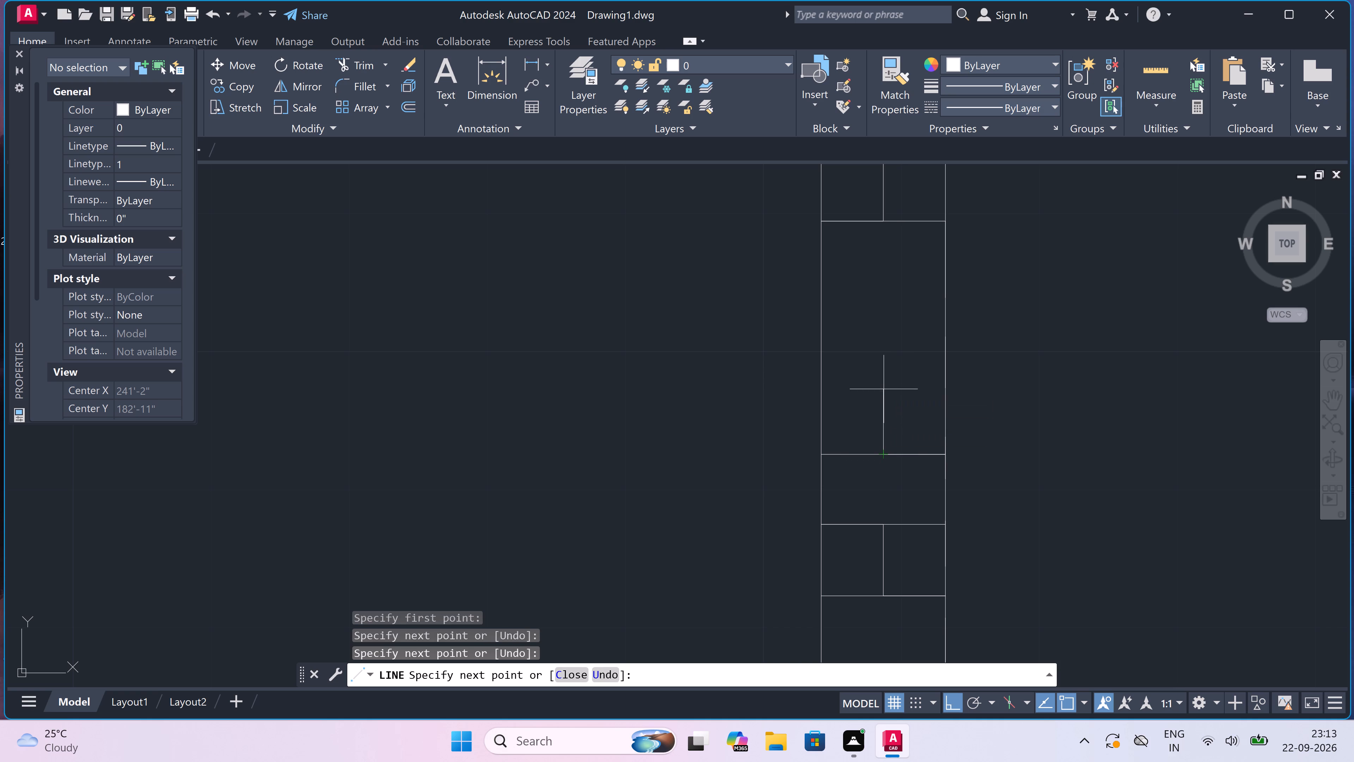
{"action": "left_click", "coordinate": [825, 388]}
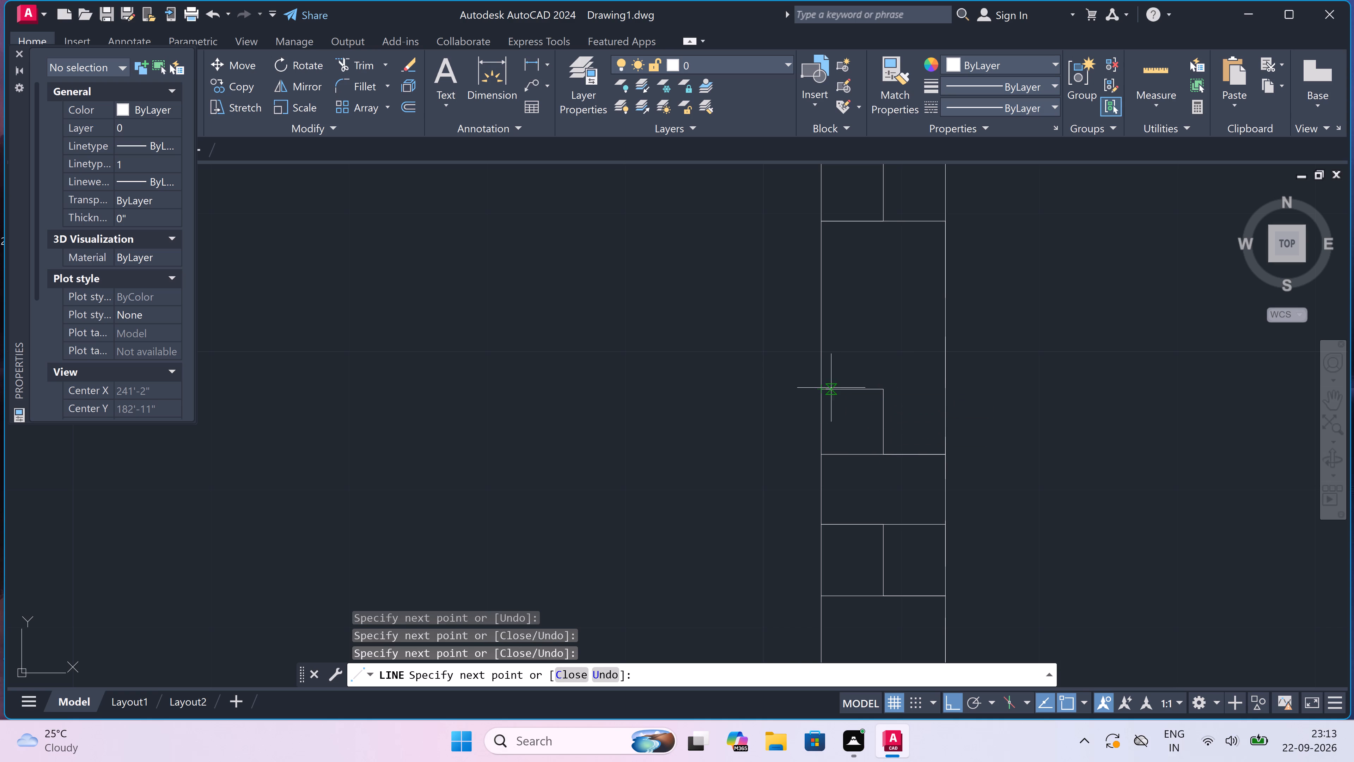
{"action": "left_click", "coordinate": [947, 387]}
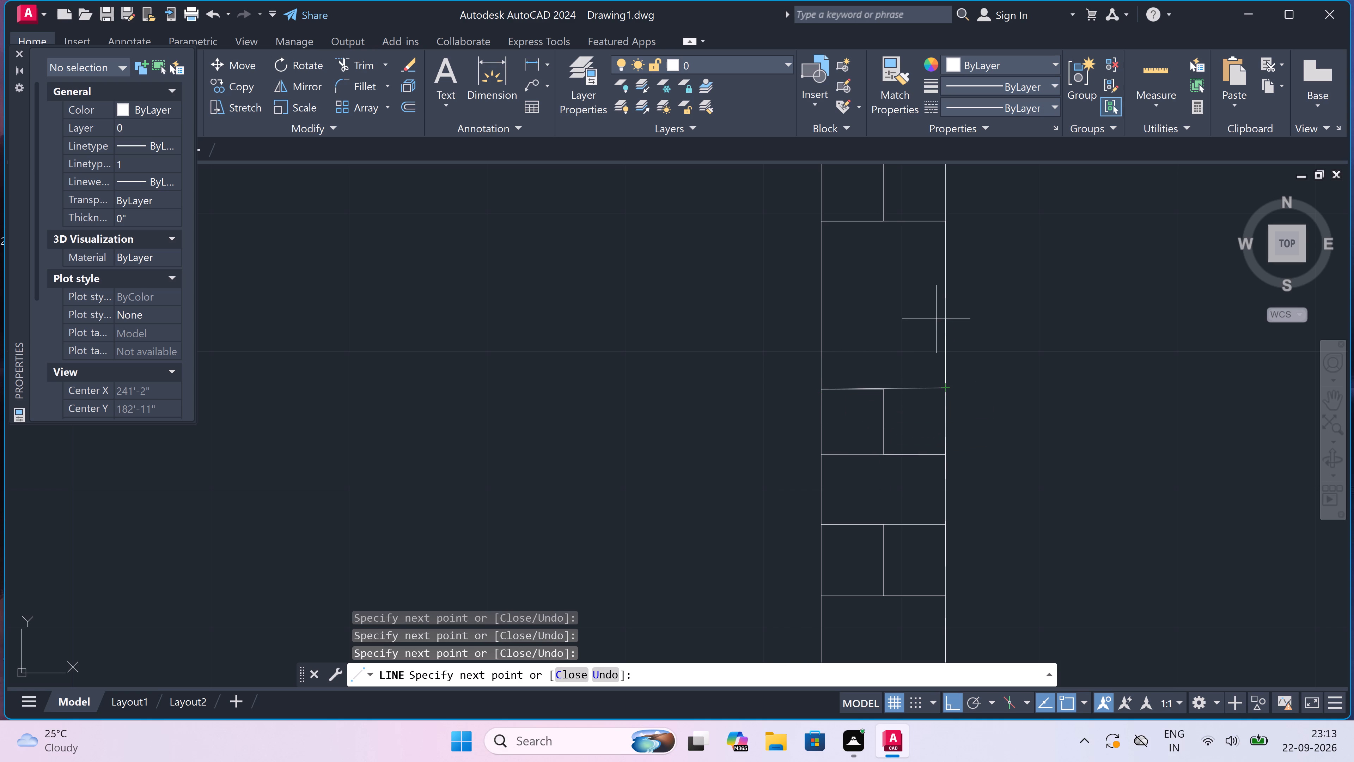
Divide the remaining gap above the new middle-split course with one horizontal joint across the wall, and end the line.
{"action": "scroll", "coordinate": [947, 312], "scroll_direction": "down", "scroll_amount": 3}
{"action": "scroll", "coordinate": [944, 303], "scroll_direction": "up", "scroll_amount": 3}
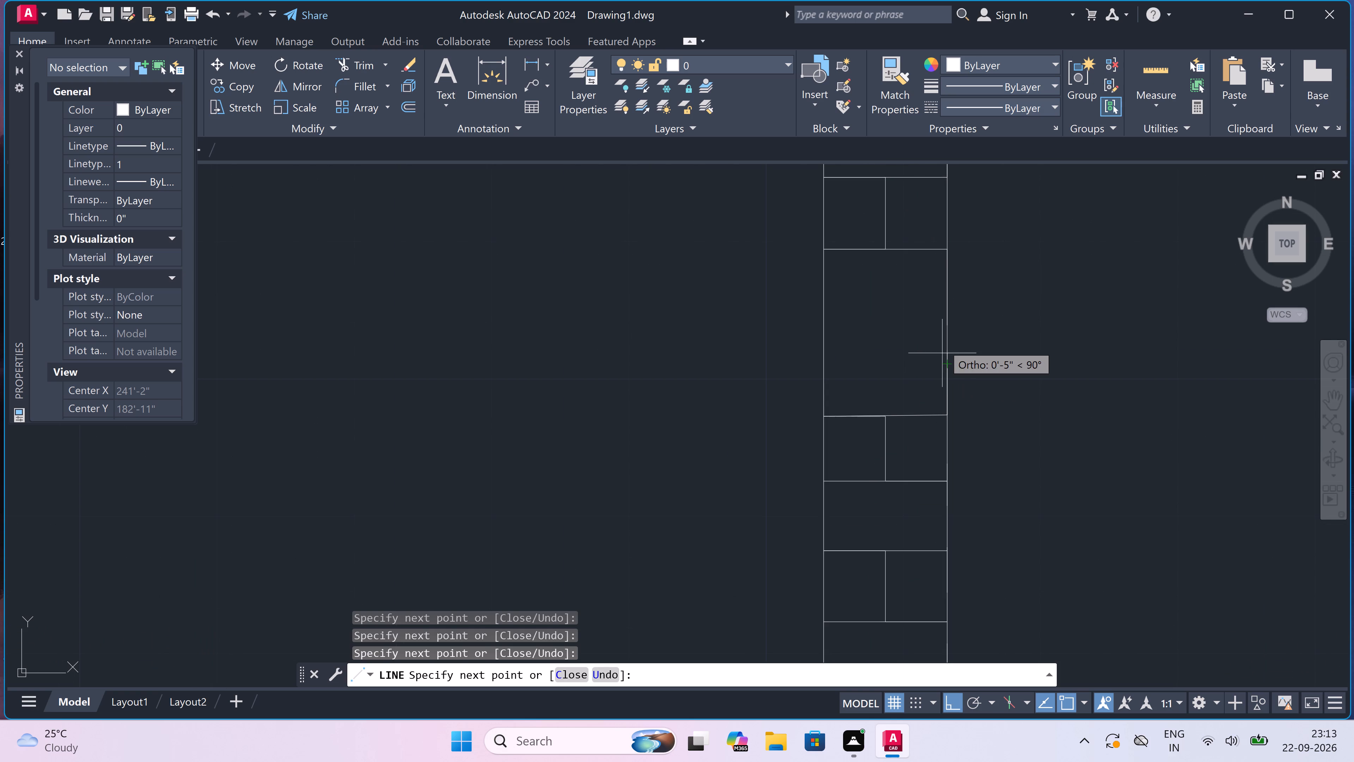
{"action": "left_click", "coordinate": [944, 330]}
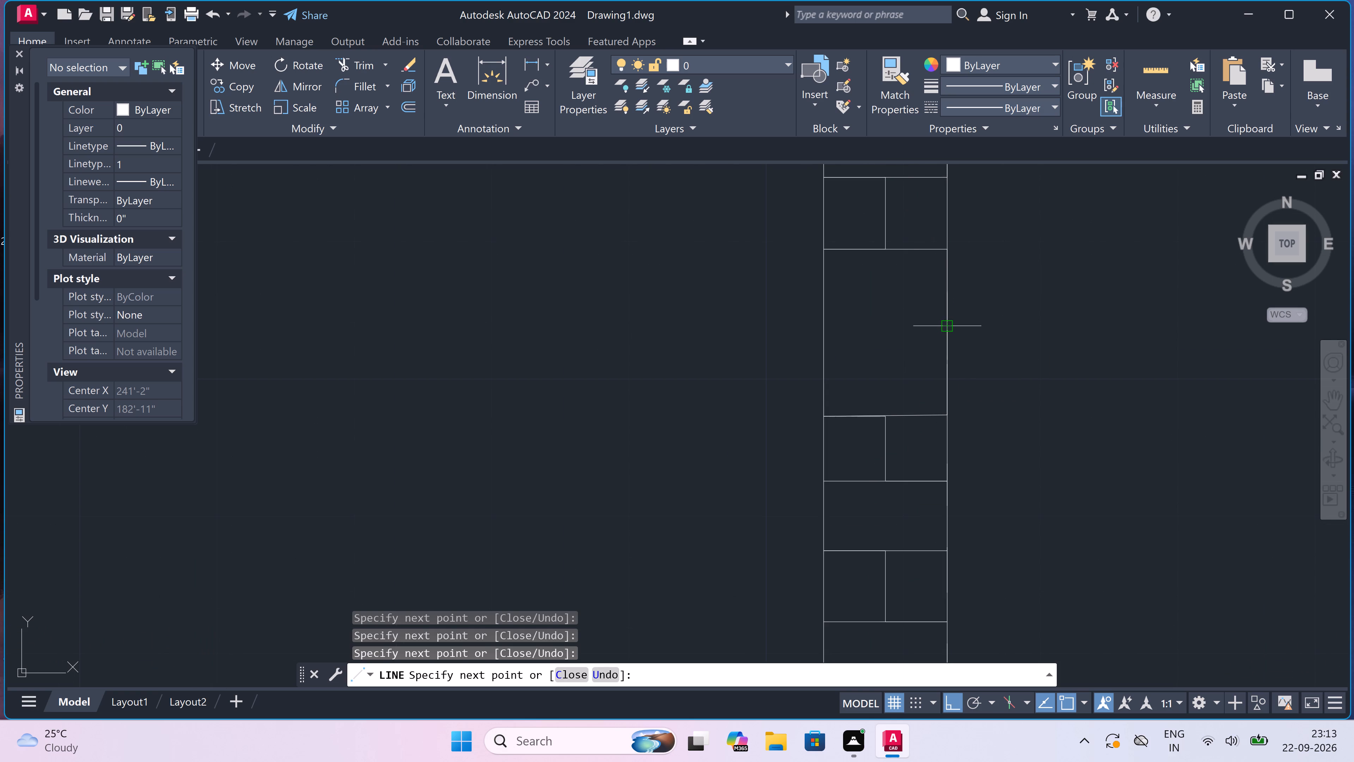
{"action": "left_click", "coordinate": [825, 329]}
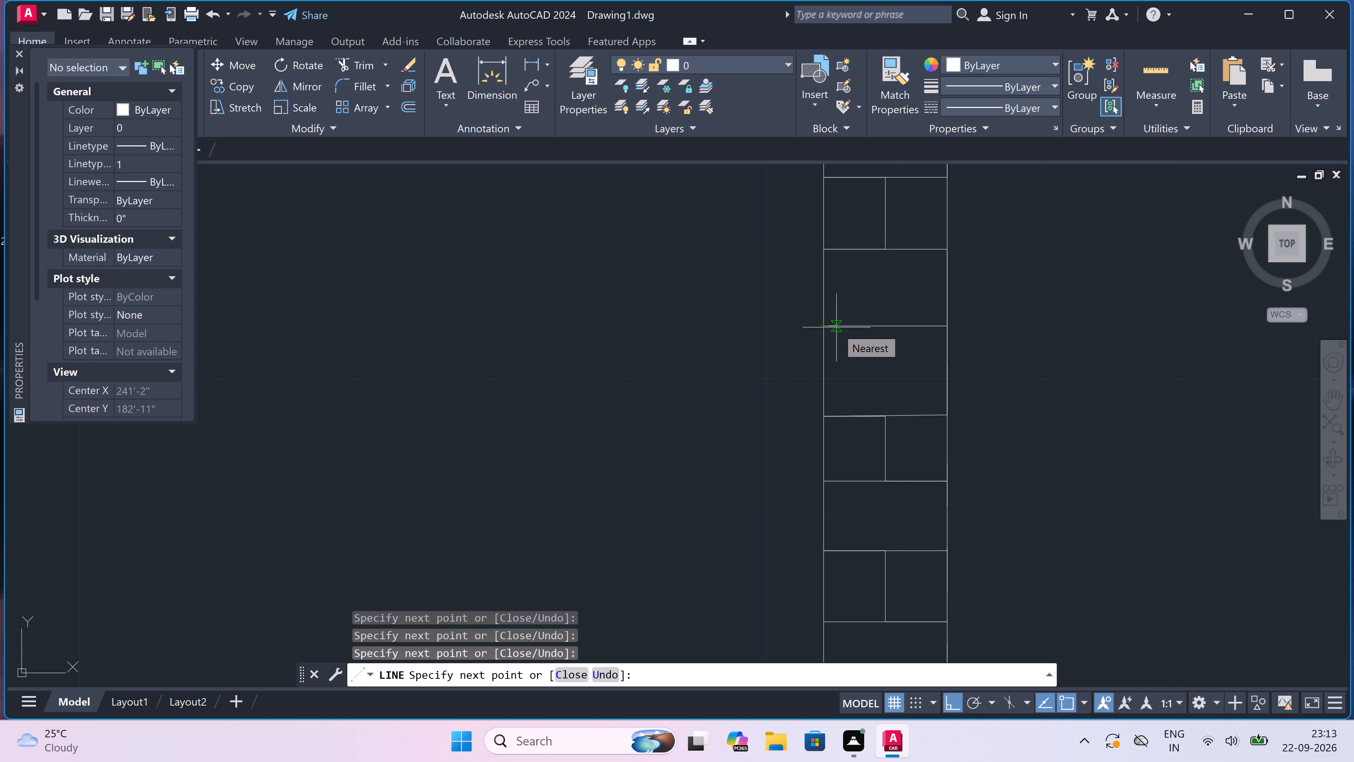
{"action": "key", "text": "Escape"}
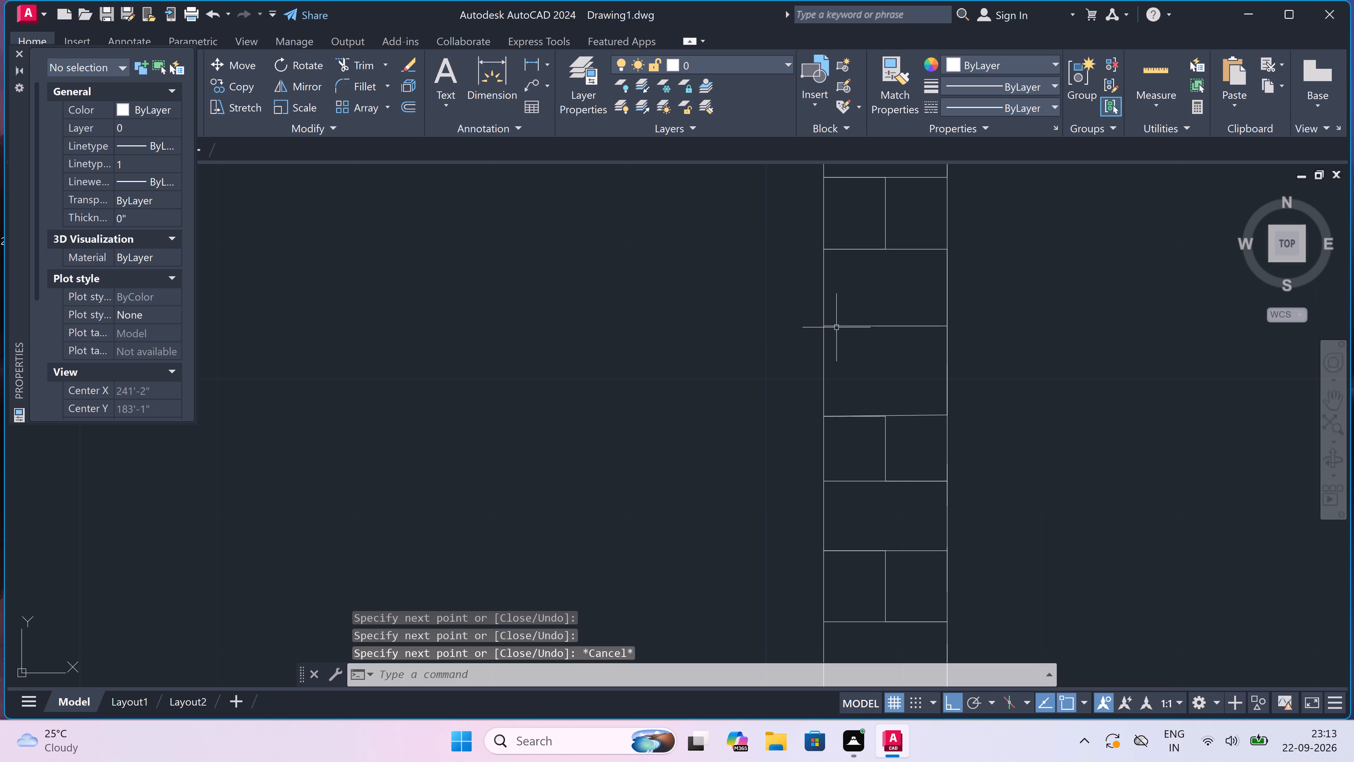
Draw a rectangular border enclosing the elevation, Section-AA and both floor plans.
{"action": "scroll", "coordinate": [833, 328], "scroll_direction": "down", "scroll_amount": 3}
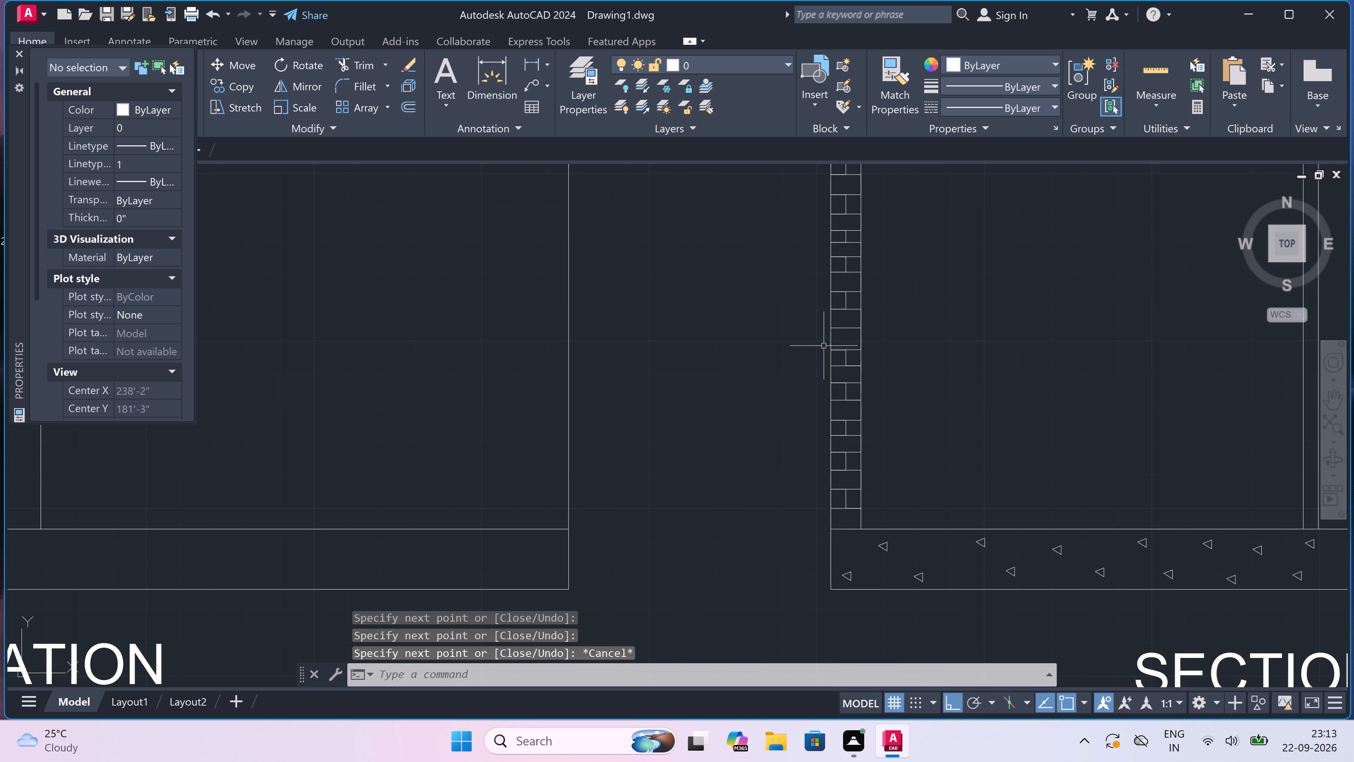
{"action": "scroll", "coordinate": [850, 328], "scroll_direction": "up", "scroll_amount": 2}
{"action": "scroll", "coordinate": [838, 327], "scroll_direction": "down", "scroll_amount": 3}
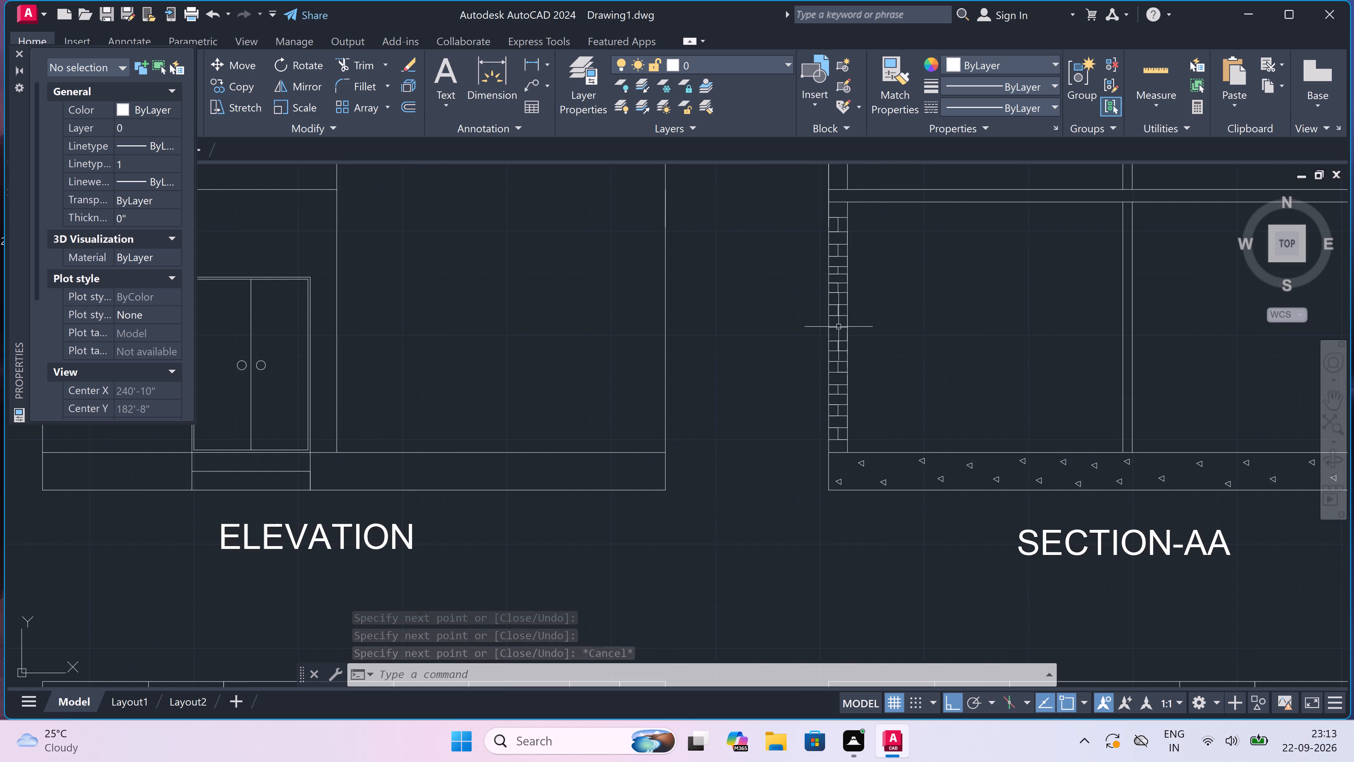
{"action": "scroll", "coordinate": [838, 334], "scroll_direction": "down", "scroll_amount": 2}
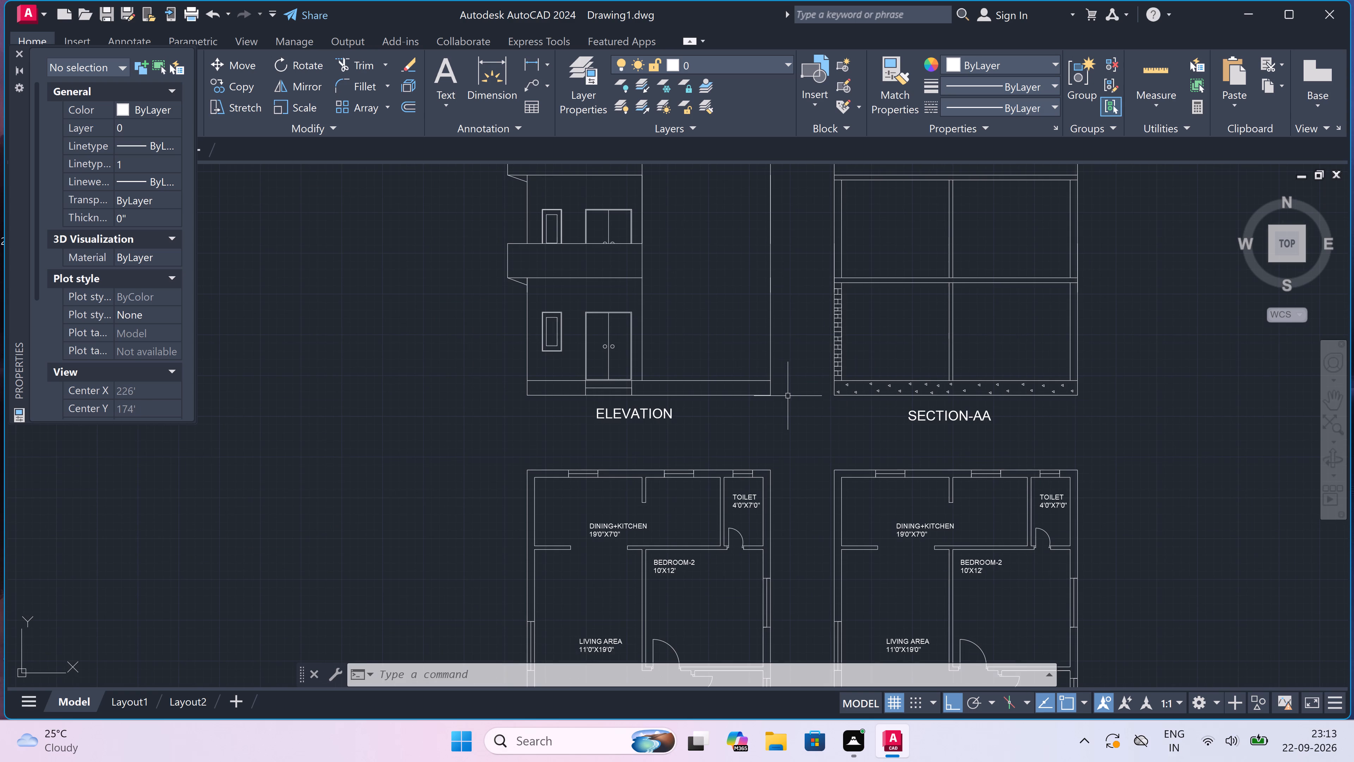
{"action": "scroll", "coordinate": [806, 320], "scroll_direction": "down", "scroll_amount": 2}
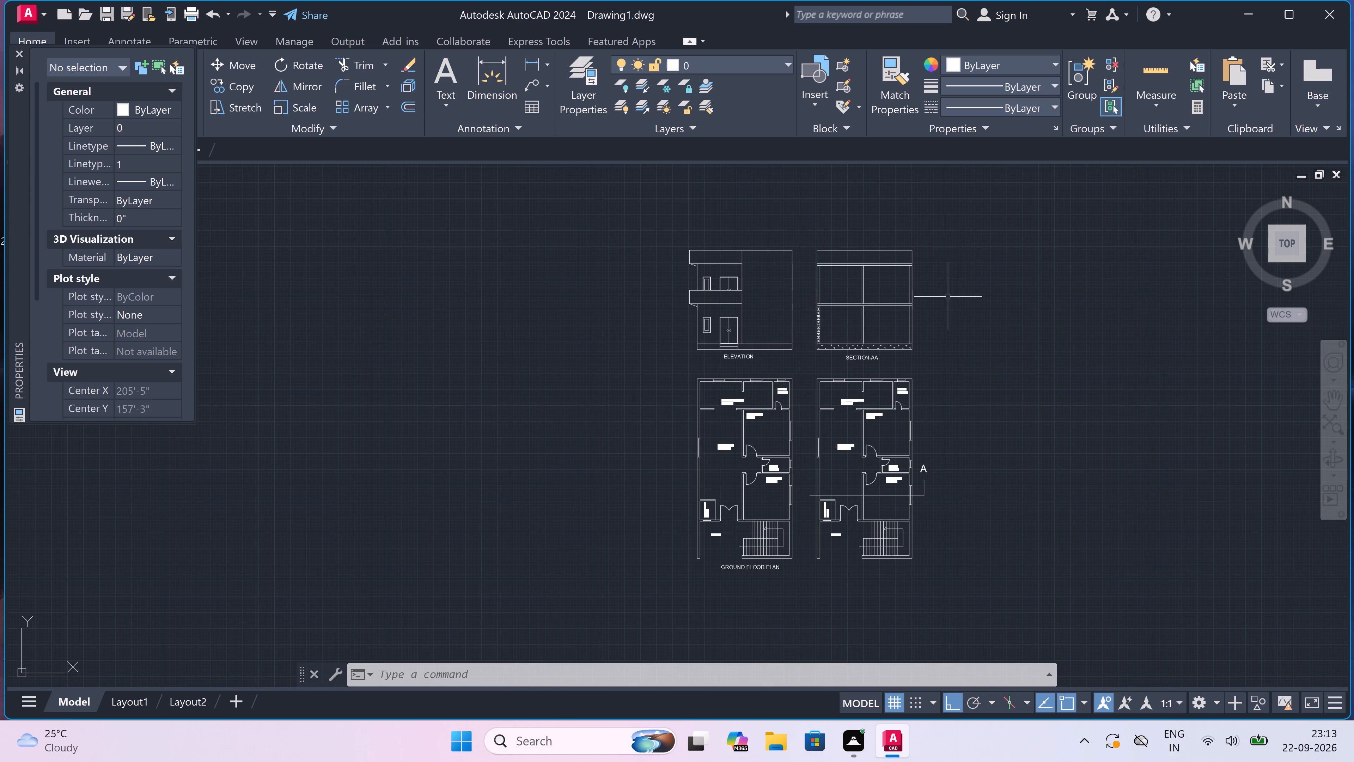
{"action": "scroll", "coordinate": [966, 268], "scroll_direction": "down", "scroll_amount": 2}
{"action": "scroll", "coordinate": [1015, 276], "scroll_direction": "up", "scroll_amount": 2}
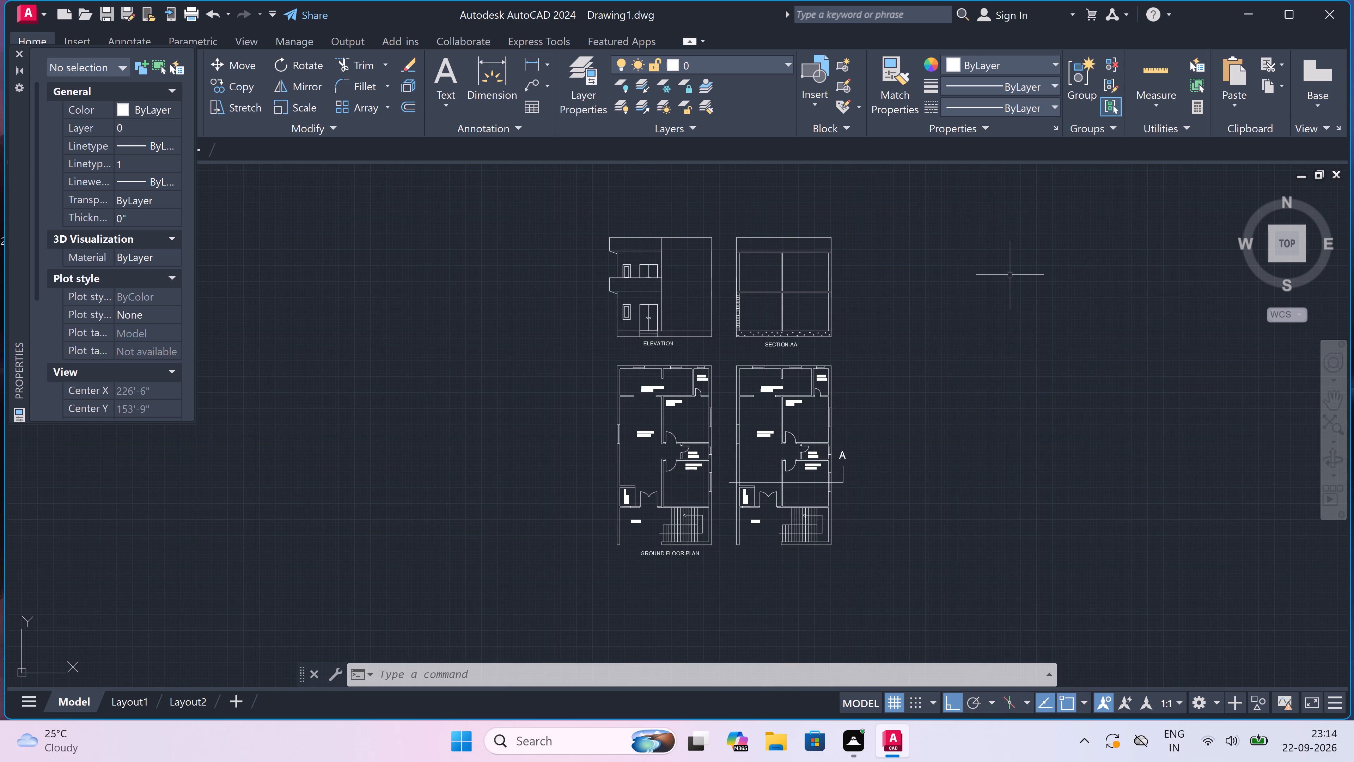
{"action": "type", "text": "REC"}
{"action": "key", "text": "space"}
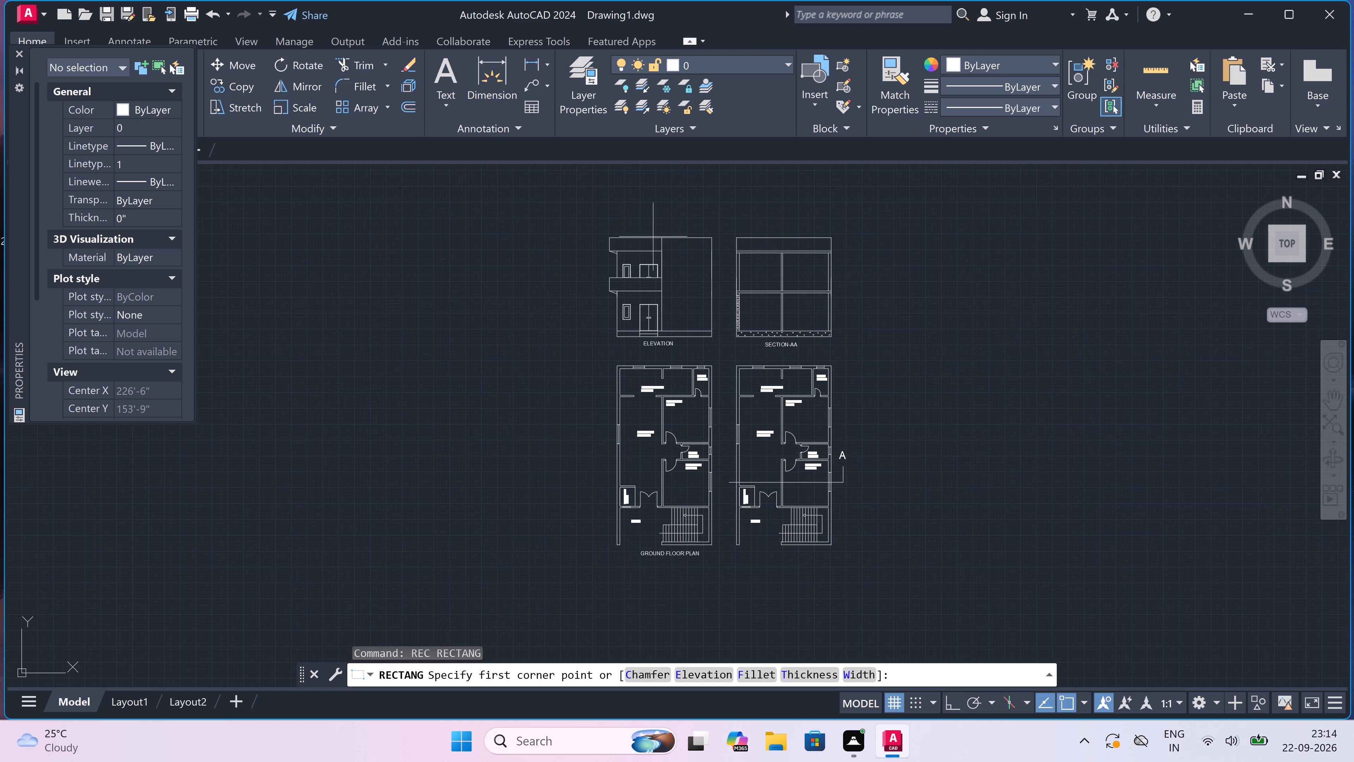
{"action": "left_click", "coordinate": [582, 219]}
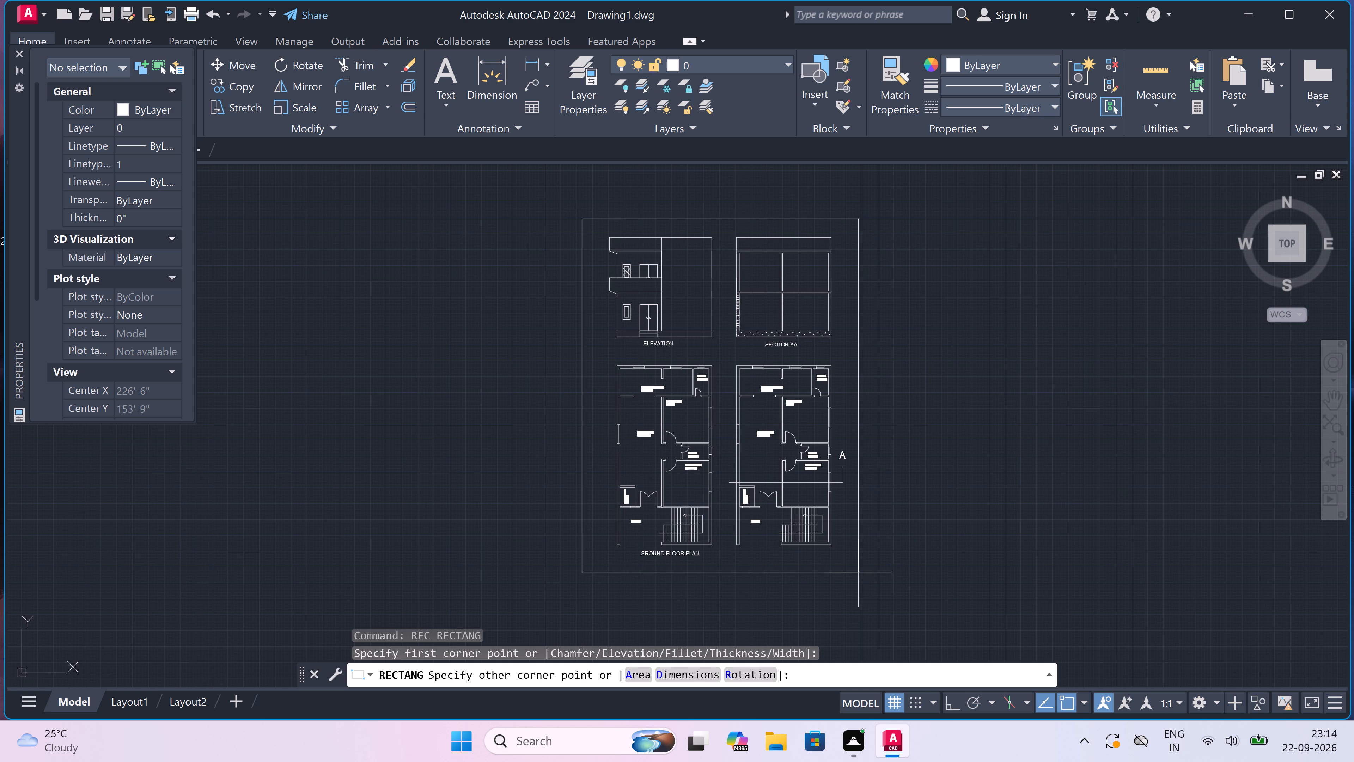
{"action": "left_click", "coordinate": [891, 575]}
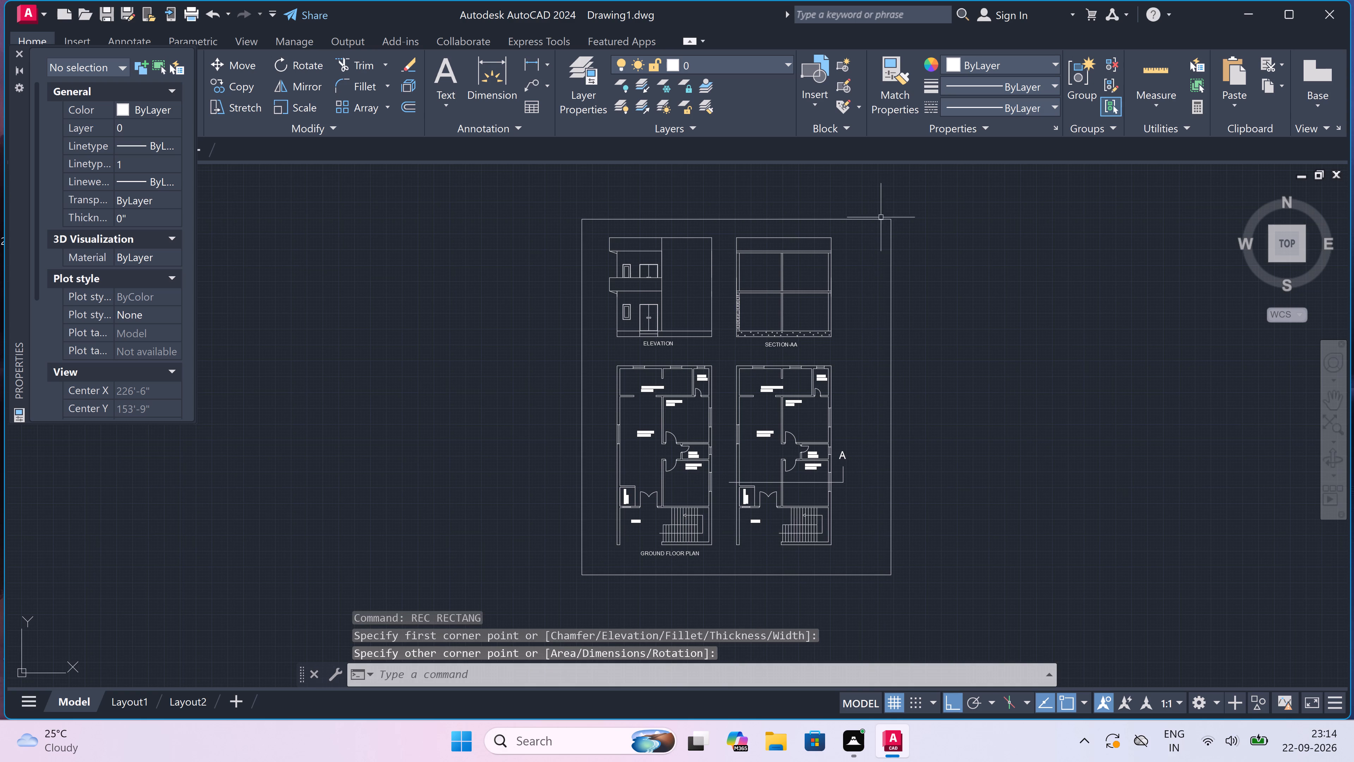
Add the multiline text note PARAPET WALL -3'6" beside the parapet of Section-AA.
{"action": "scroll", "coordinate": [883, 193], "scroll_direction": "up", "scroll_amount": 3}
{"action": "scroll", "coordinate": [883, 228], "scroll_direction": "down", "scroll_amount": 2}
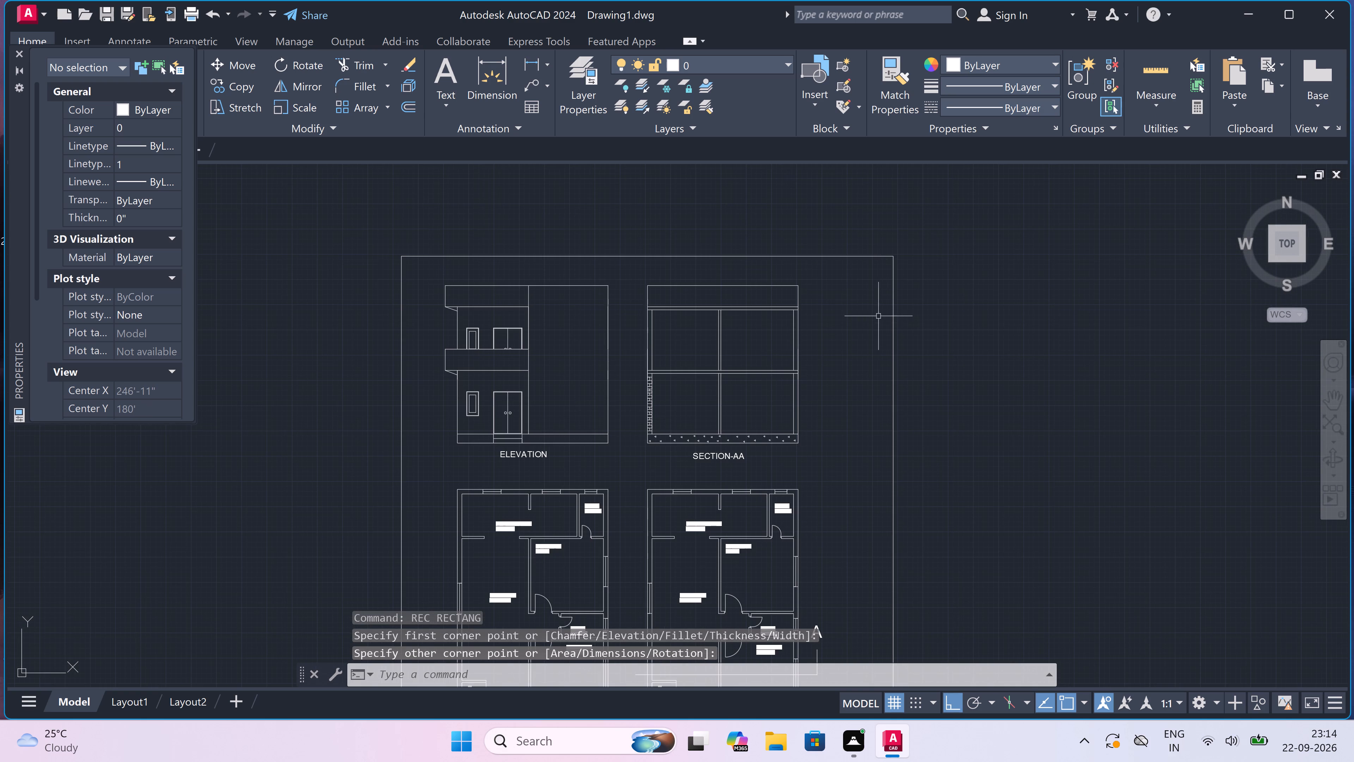
{"action": "scroll", "coordinate": [871, 311], "scroll_direction": "up", "scroll_amount": 1}
{"action": "type", "text": "MT"}
{"action": "key", "text": "space"}
{"action": "scroll", "coordinate": [866, 308], "scroll_direction": "up", "scroll_amount": 1}
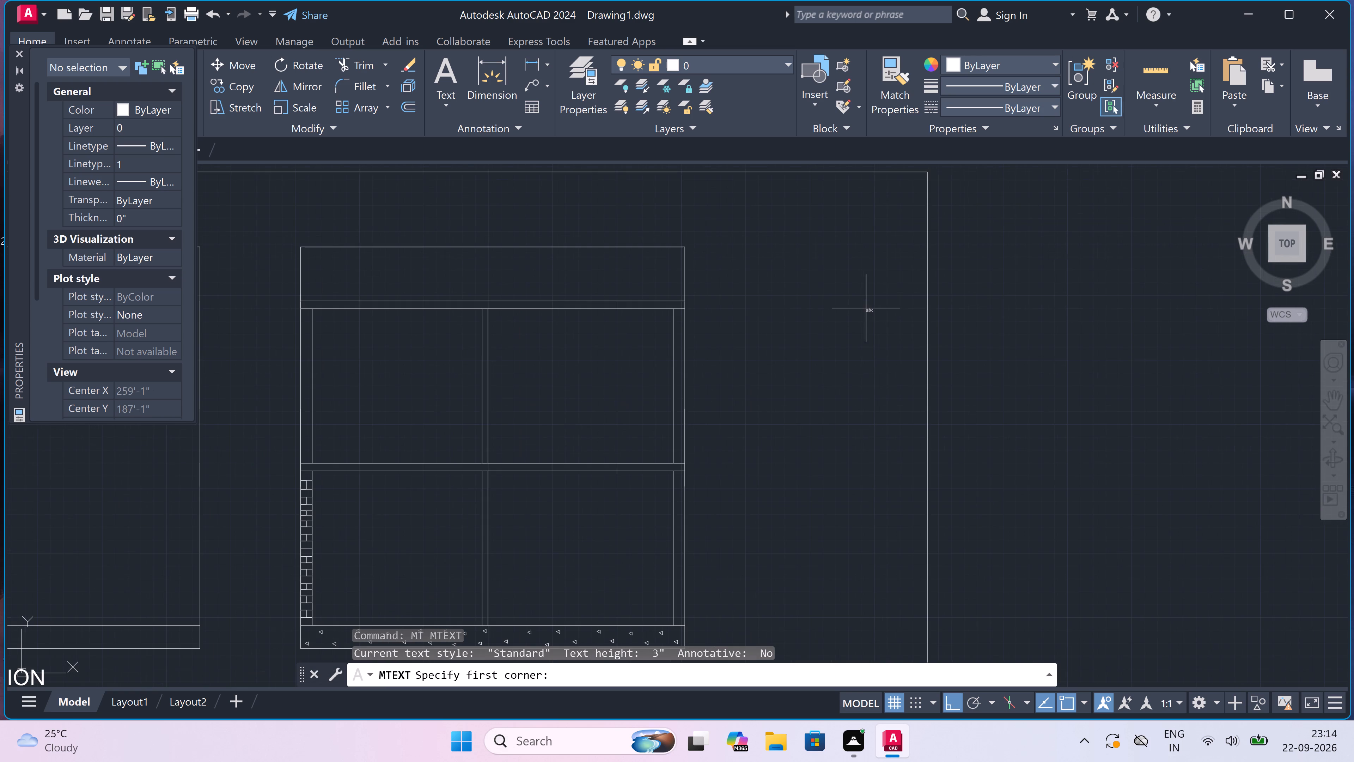
{"action": "left_click", "coordinate": [777, 267]}
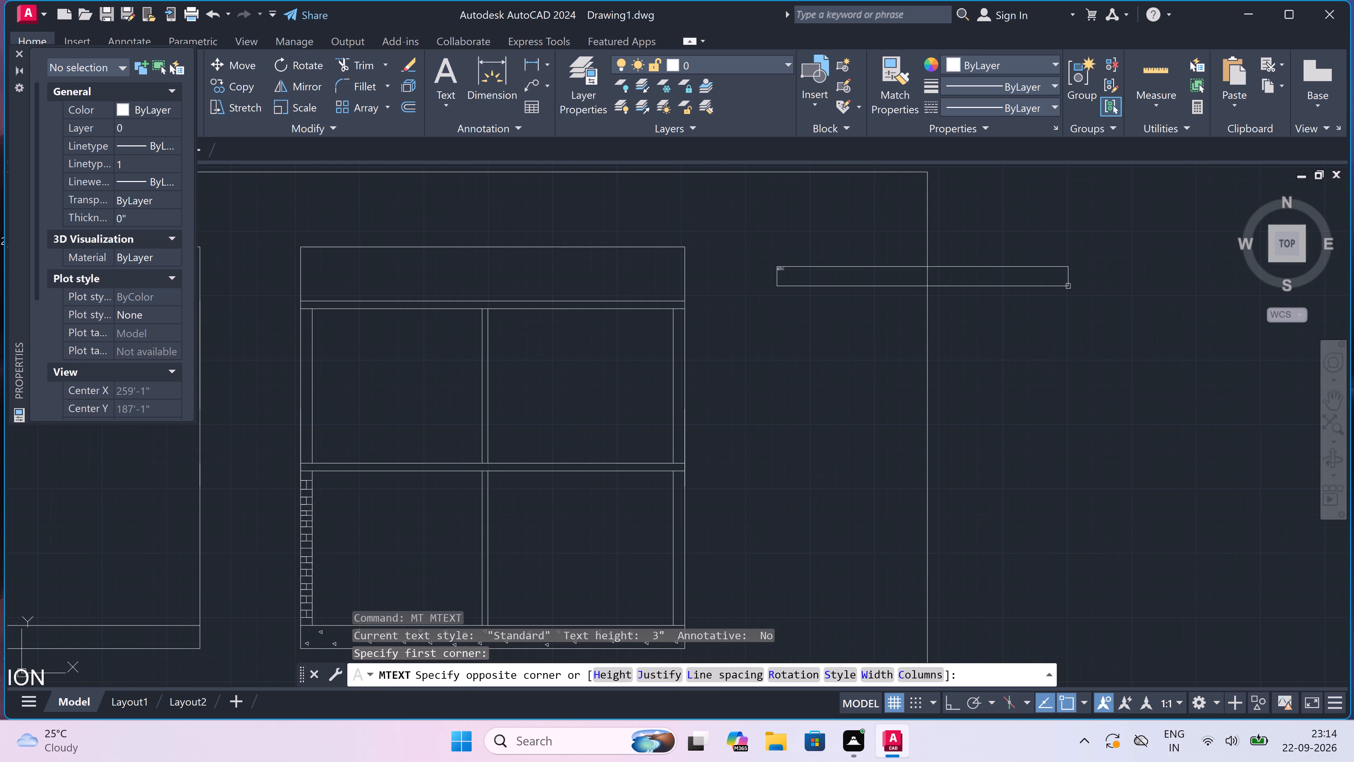
{"action": "left_click", "coordinate": [1068, 286]}
{"action": "type", "text": "PARAPET WALL -"}
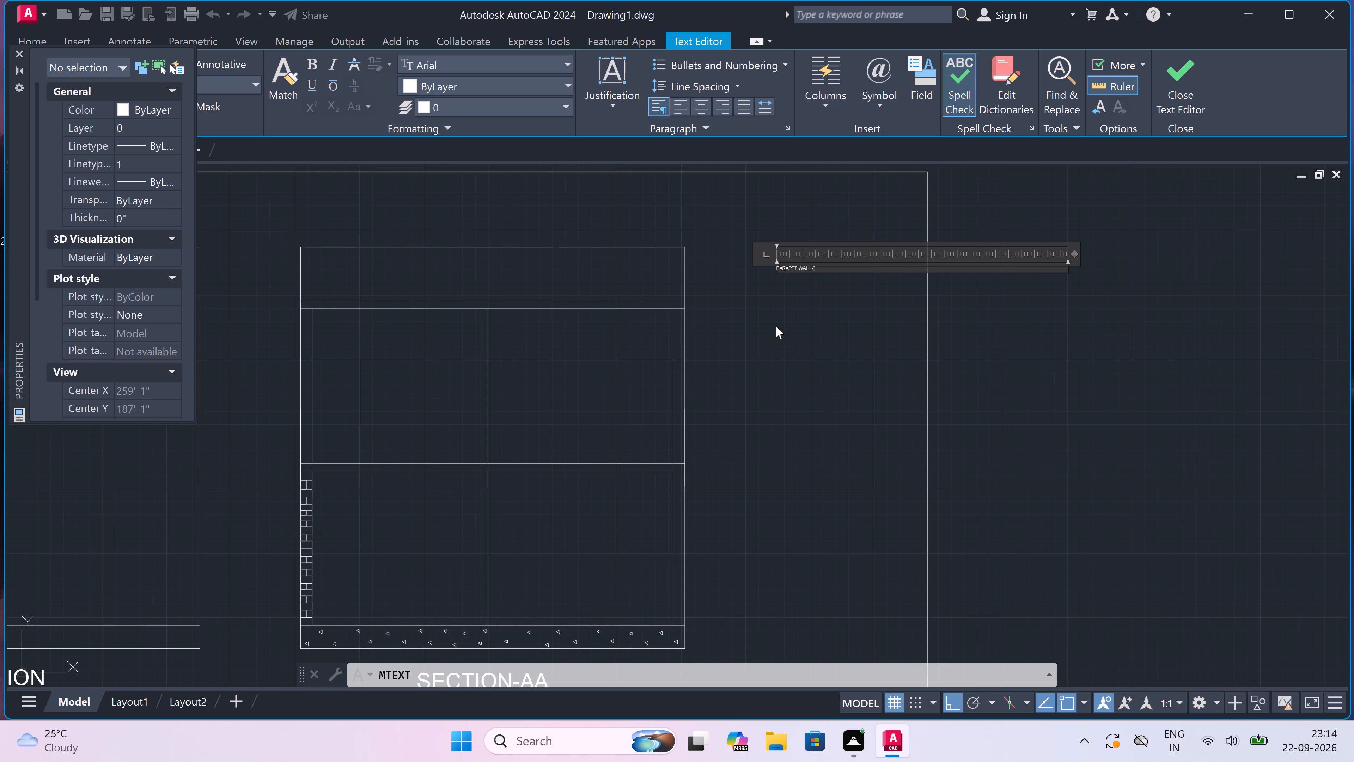
{"action": "key", "text": "3"}
{"action": "key", "text": "apostrophe"}
{"action": "key", "text": "6"}
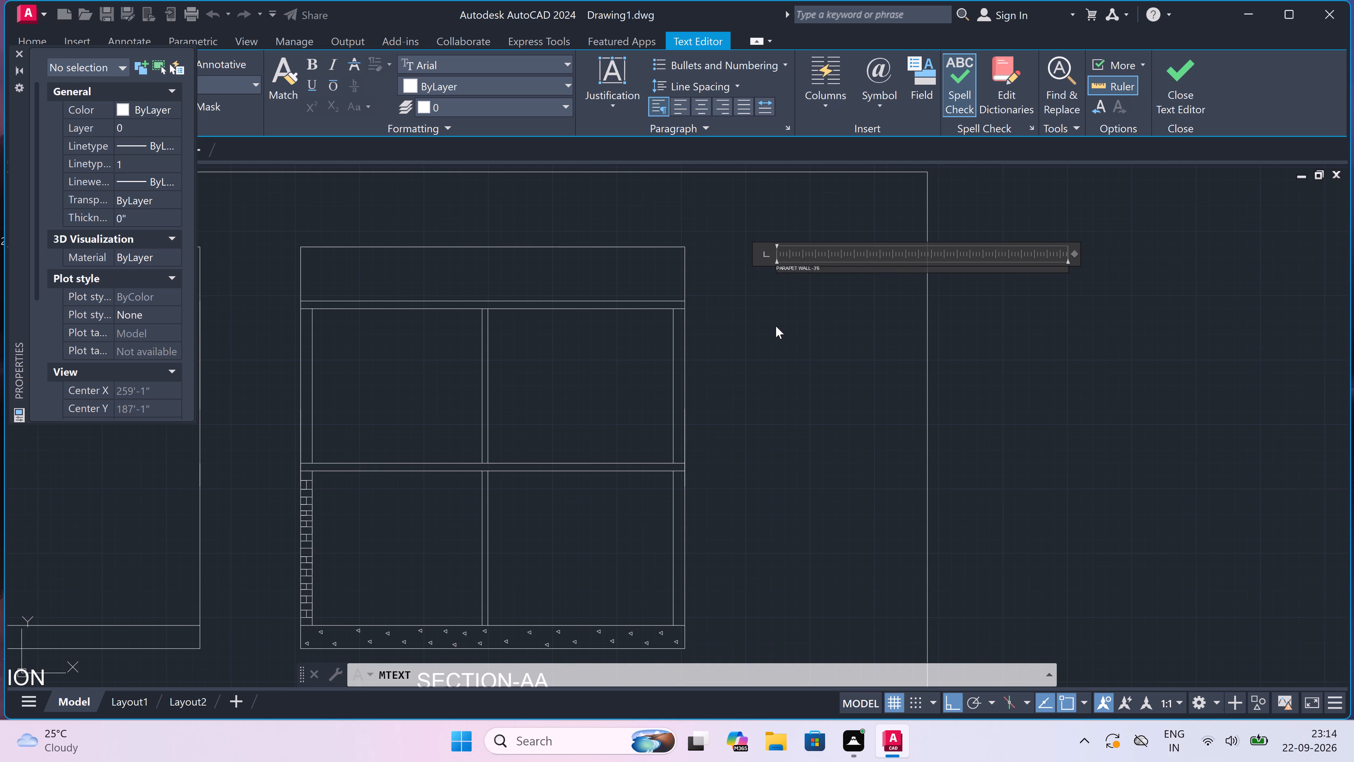
{"action": "key", "text": "shift+quotedbl"}
{"action": "left_click", "coordinate": [776, 326]}
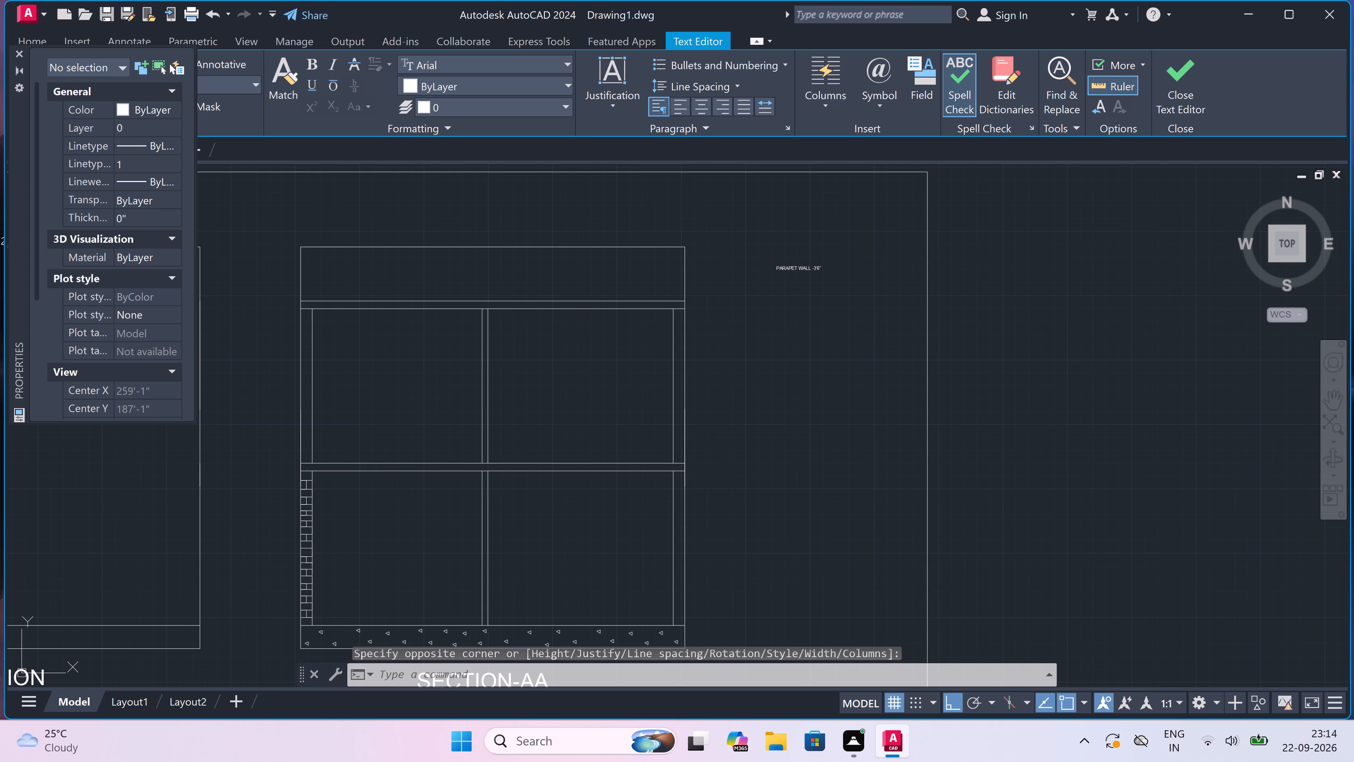
Add the multiline text note SLAB-6" beside Section-AA, below the parapet wall note.
{"action": "key", "text": "space"}
{"action": "scroll", "coordinate": [776, 318], "scroll_direction": "up", "scroll_amount": 1}
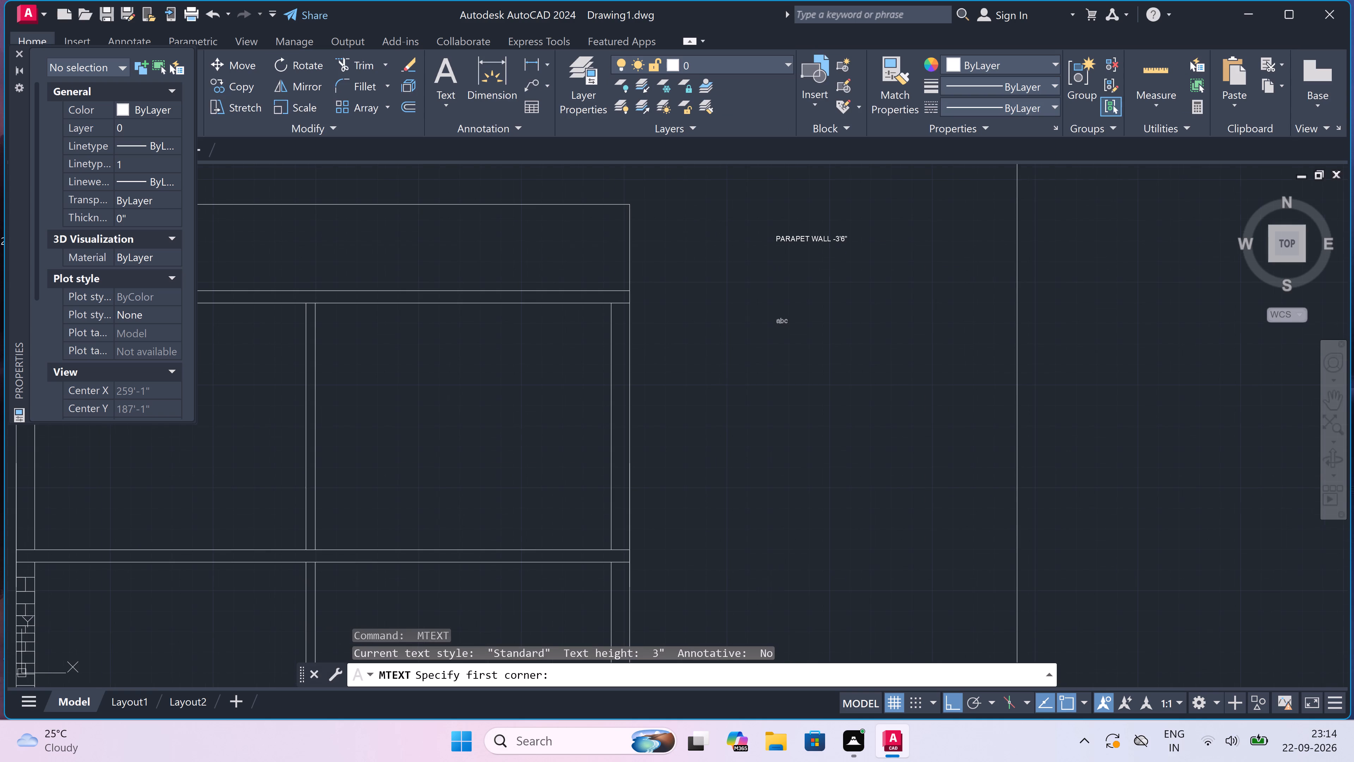
{"action": "left_click", "coordinate": [779, 294]}
{"action": "left_click", "coordinate": [925, 307]}
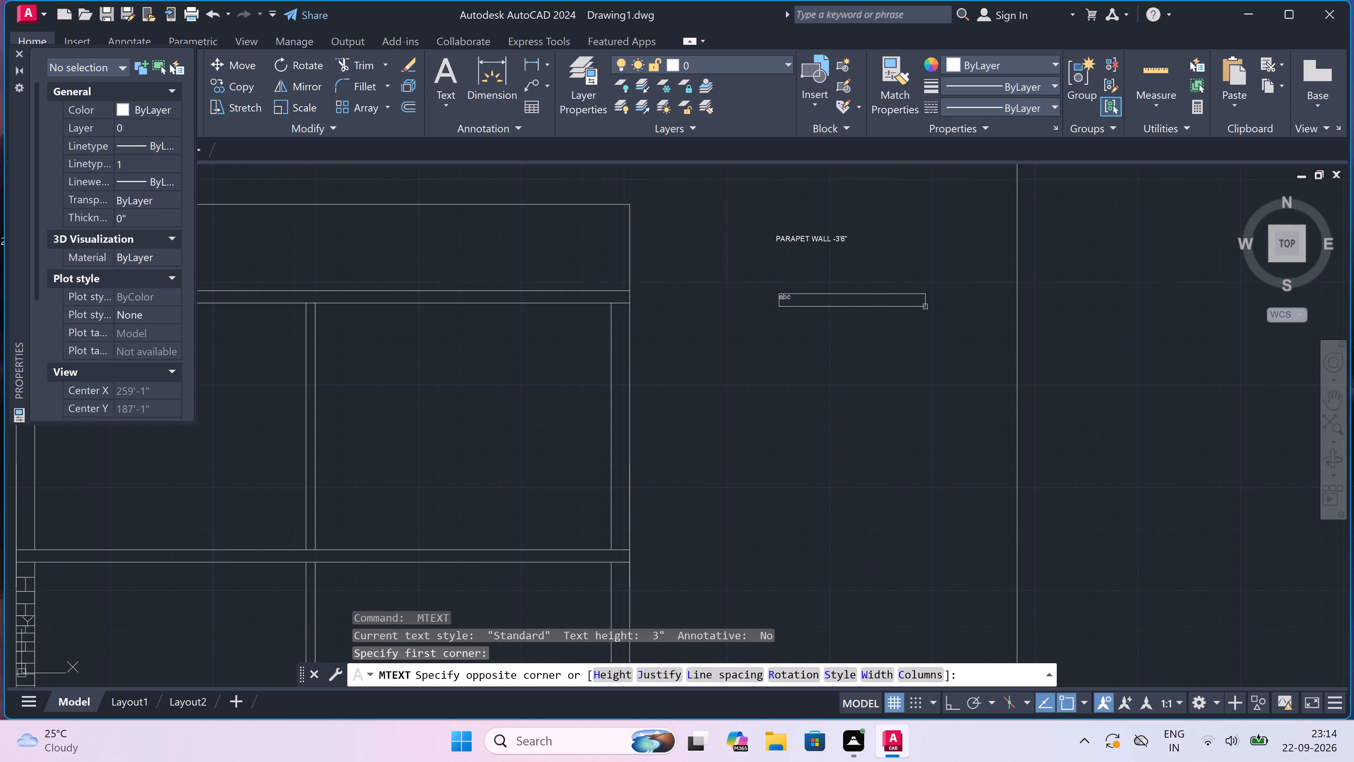
{"action": "type", "text": "SLAB-5"}
{"action": "key", "text": "BackSpace"}
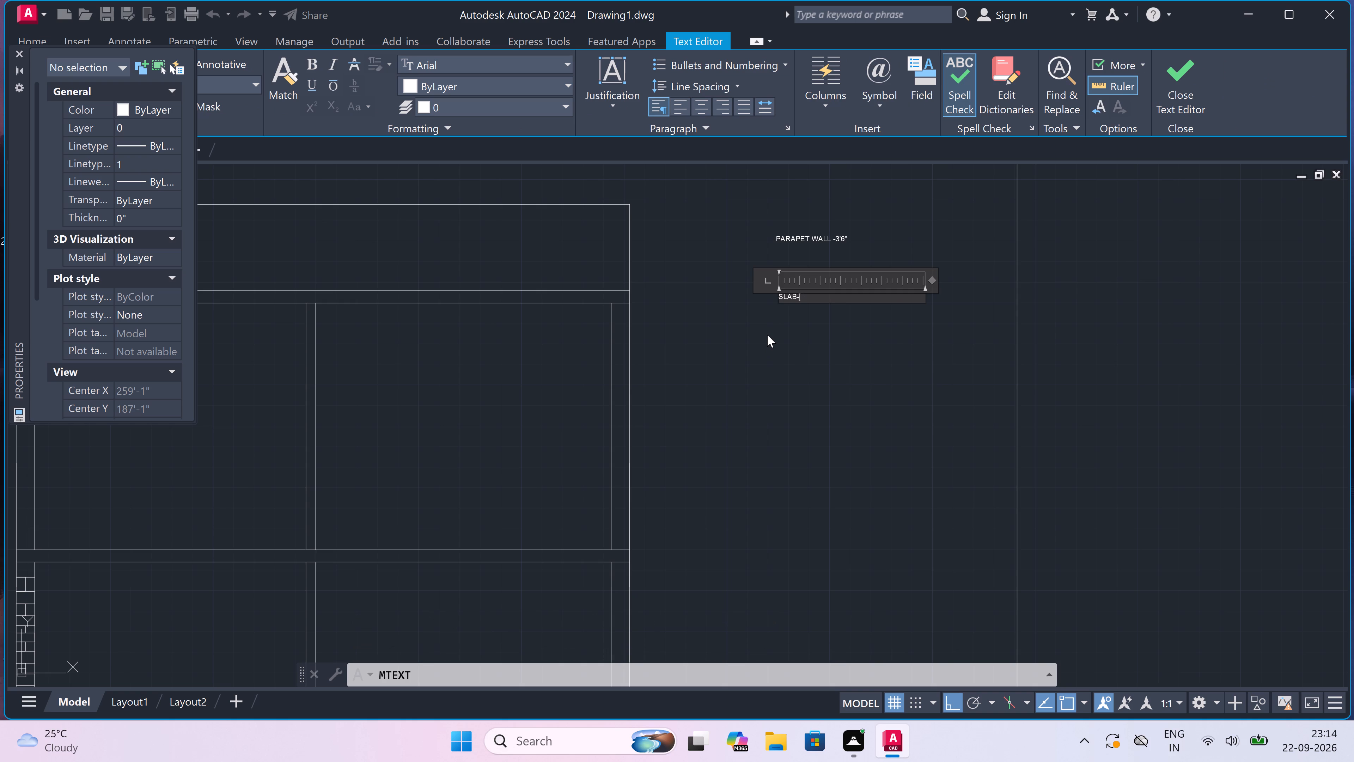
{"action": "key", "text": "6"}
{"action": "key", "text": "shift+quotedbl"}
{"action": "left_click", "coordinate": [767, 335]}
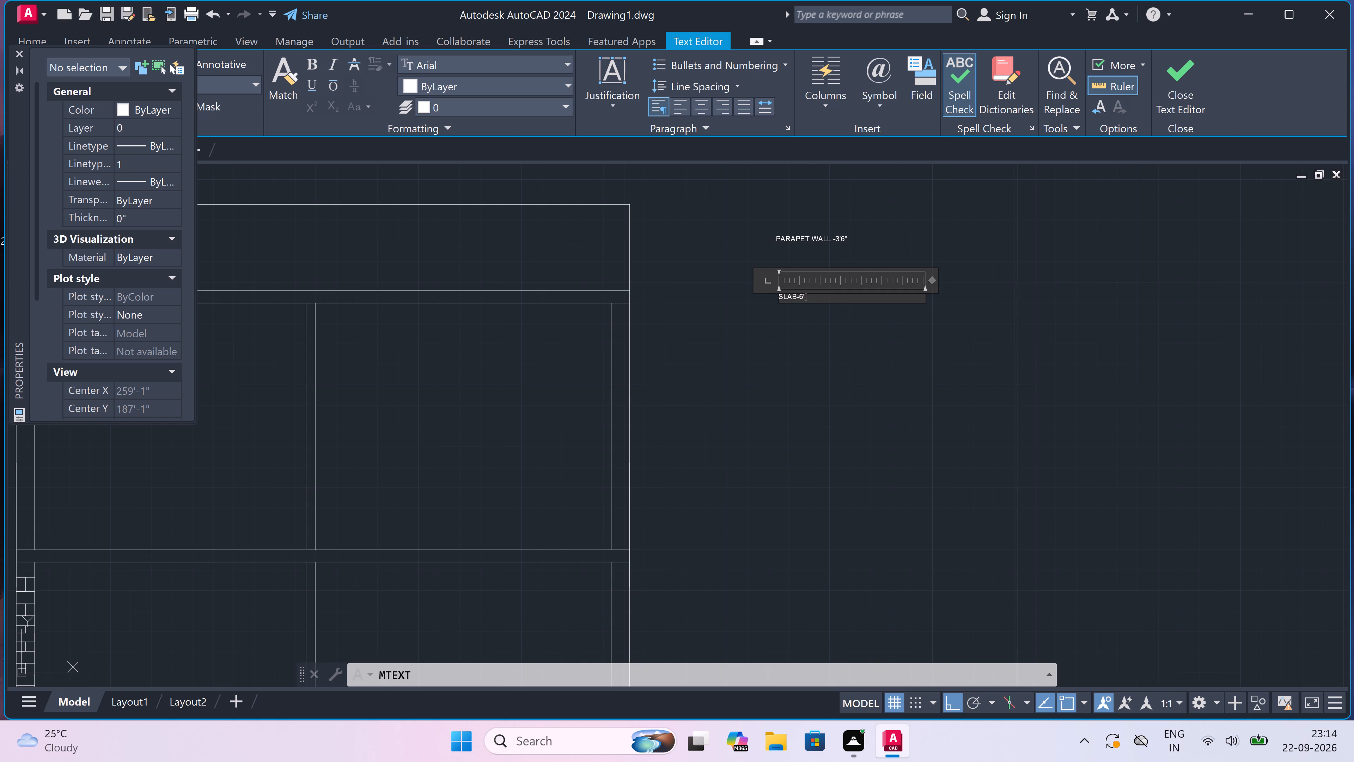
Add the multiline text note BRICK WALL-10' below the slab note, beside the upper storey of Section-AA.
{"action": "key", "text": "space"}
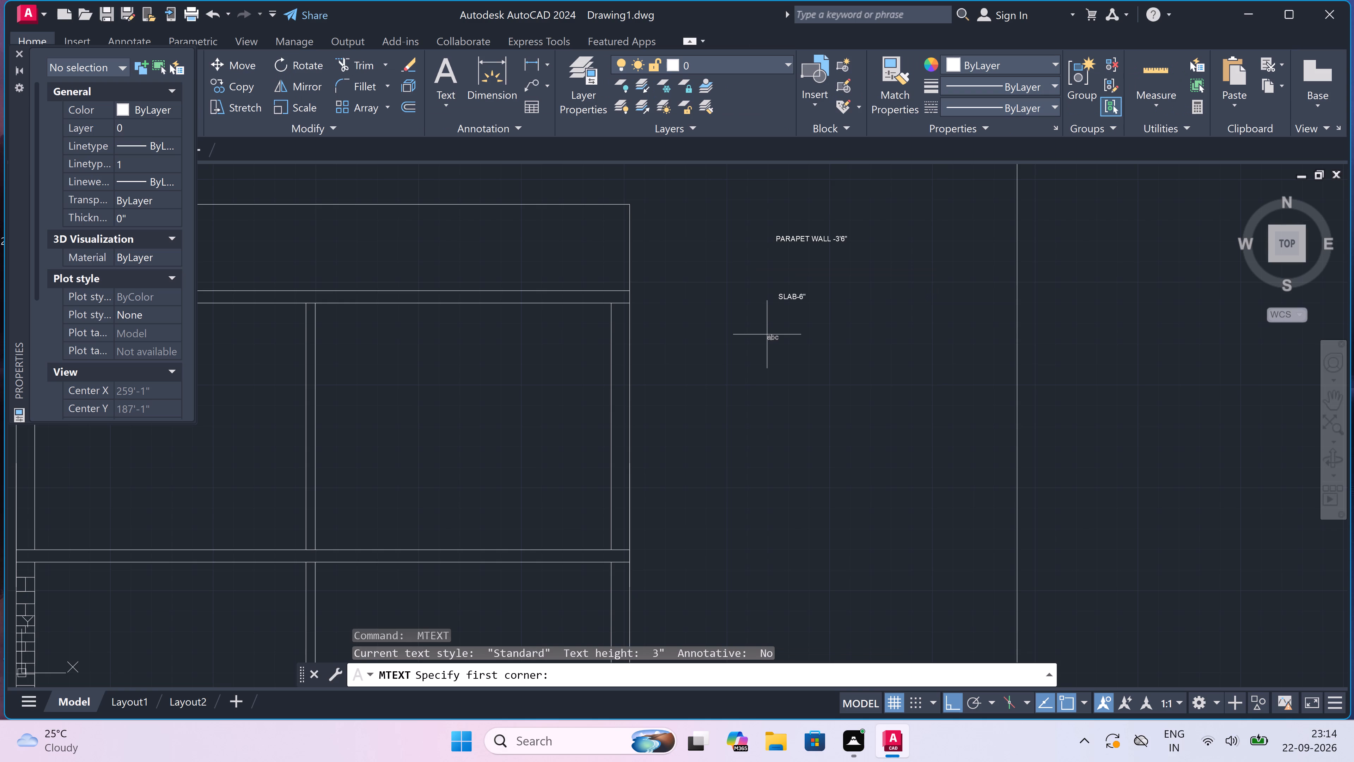
{"action": "left_click_drag", "start_coordinate": [751, 402], "coordinate": [755, 403]}
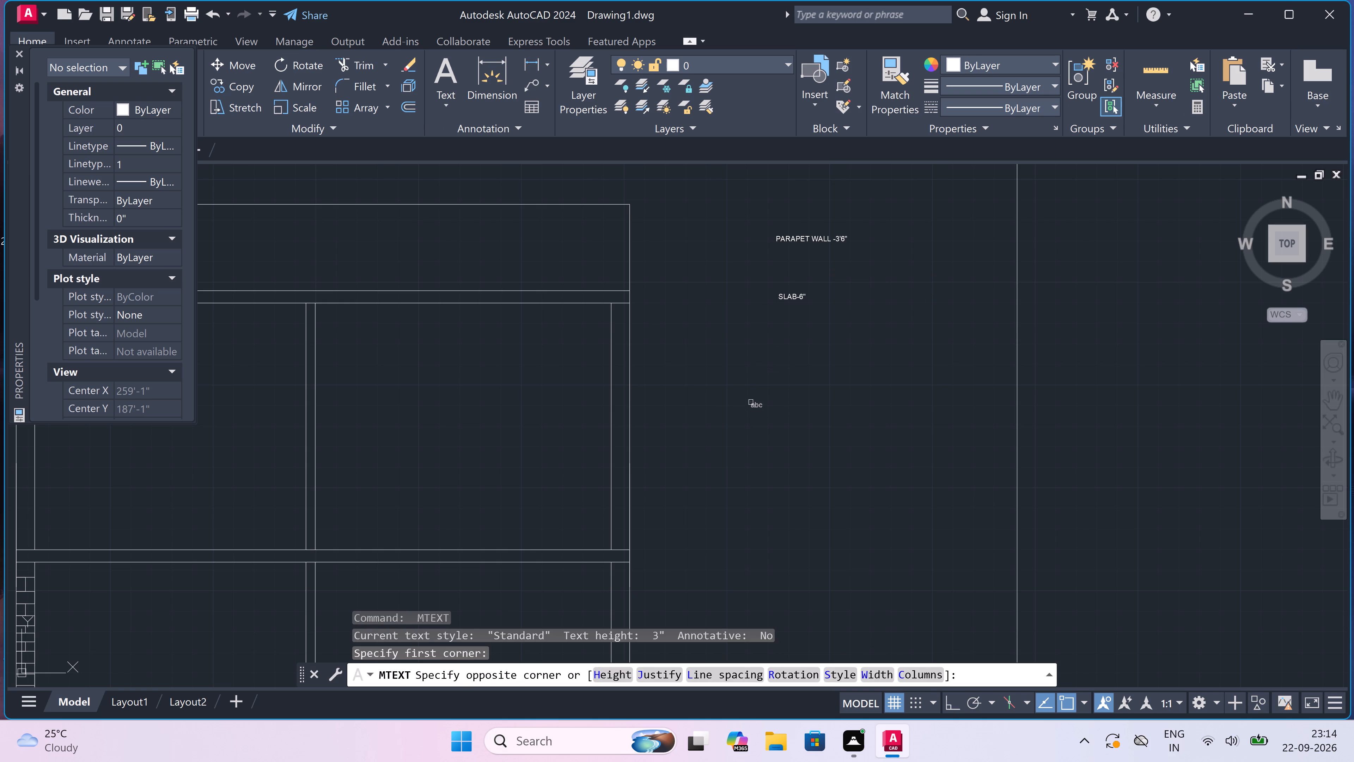
{"action": "left_click", "coordinate": [952, 440]}
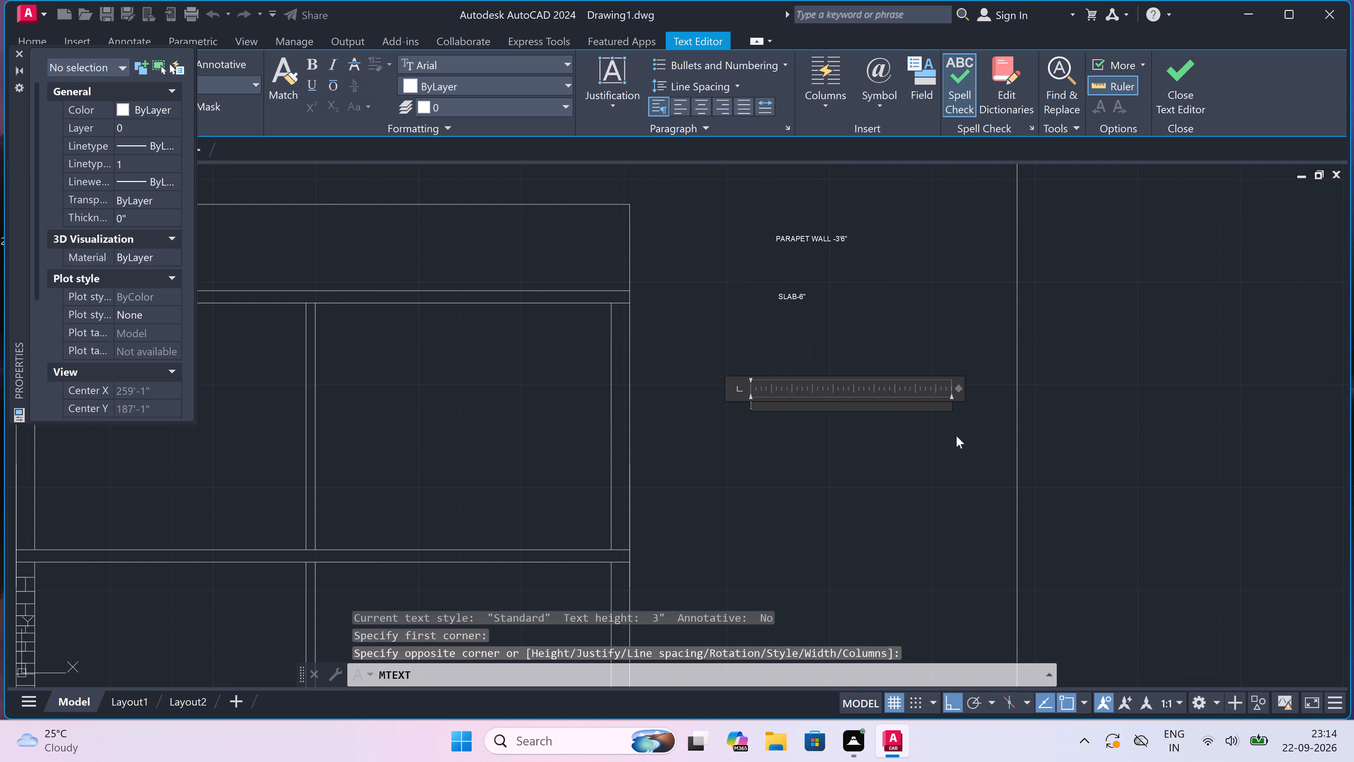
{"action": "type", "text": "BRICK WALL"}
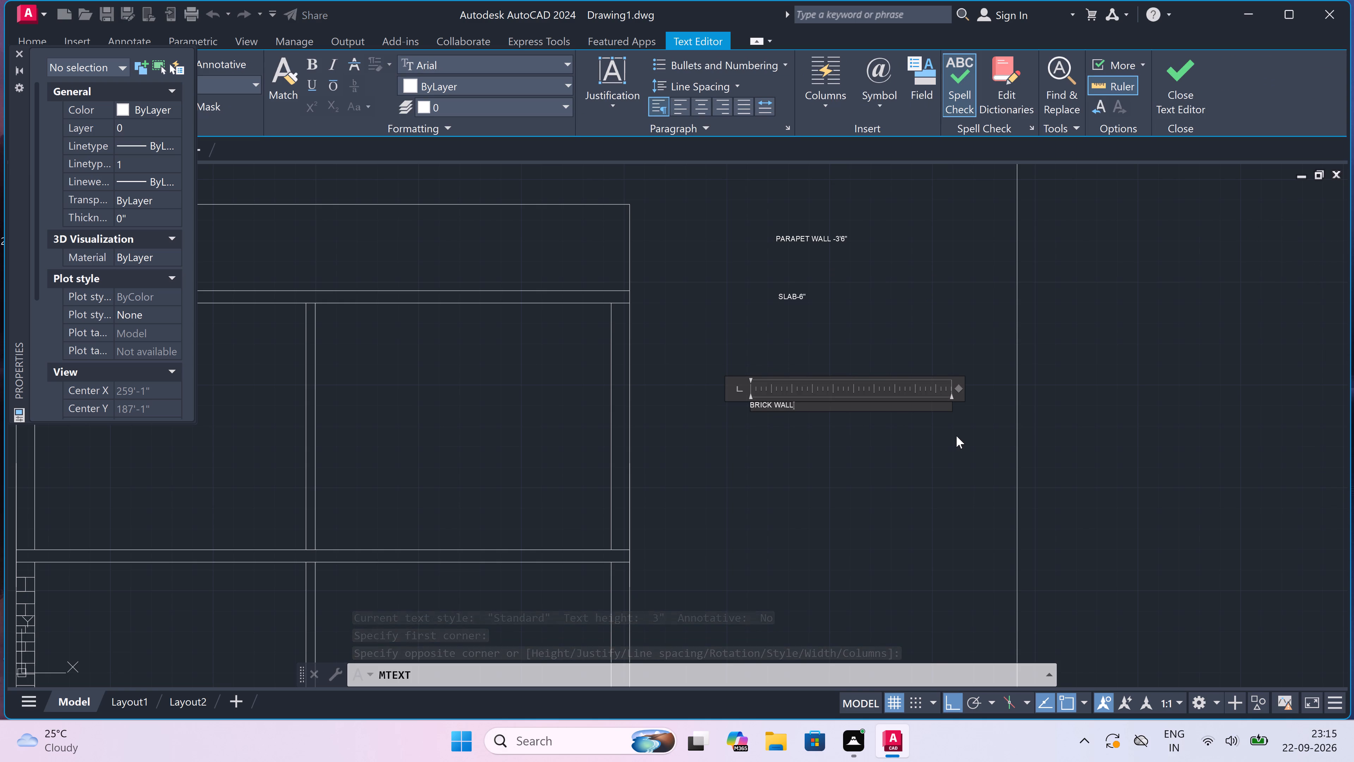
{"action": "type", "text": "-10'"}
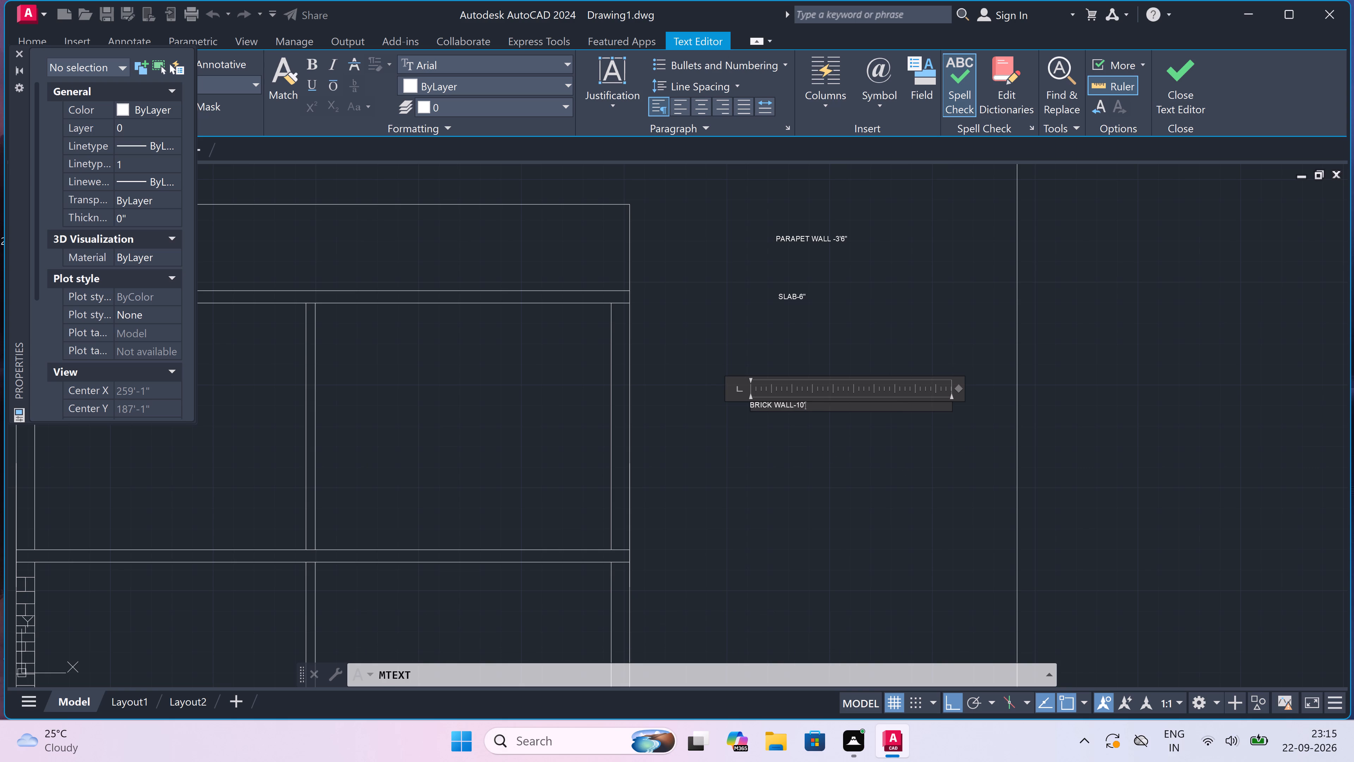
{"action": "left_click", "coordinate": [824, 447]}
Add the multiline text note GROUND FLOOR-1'6" beside the concrete base of Section-AA.
{"action": "scroll", "coordinate": [825, 447], "scroll_direction": "down", "scroll_amount": 6}
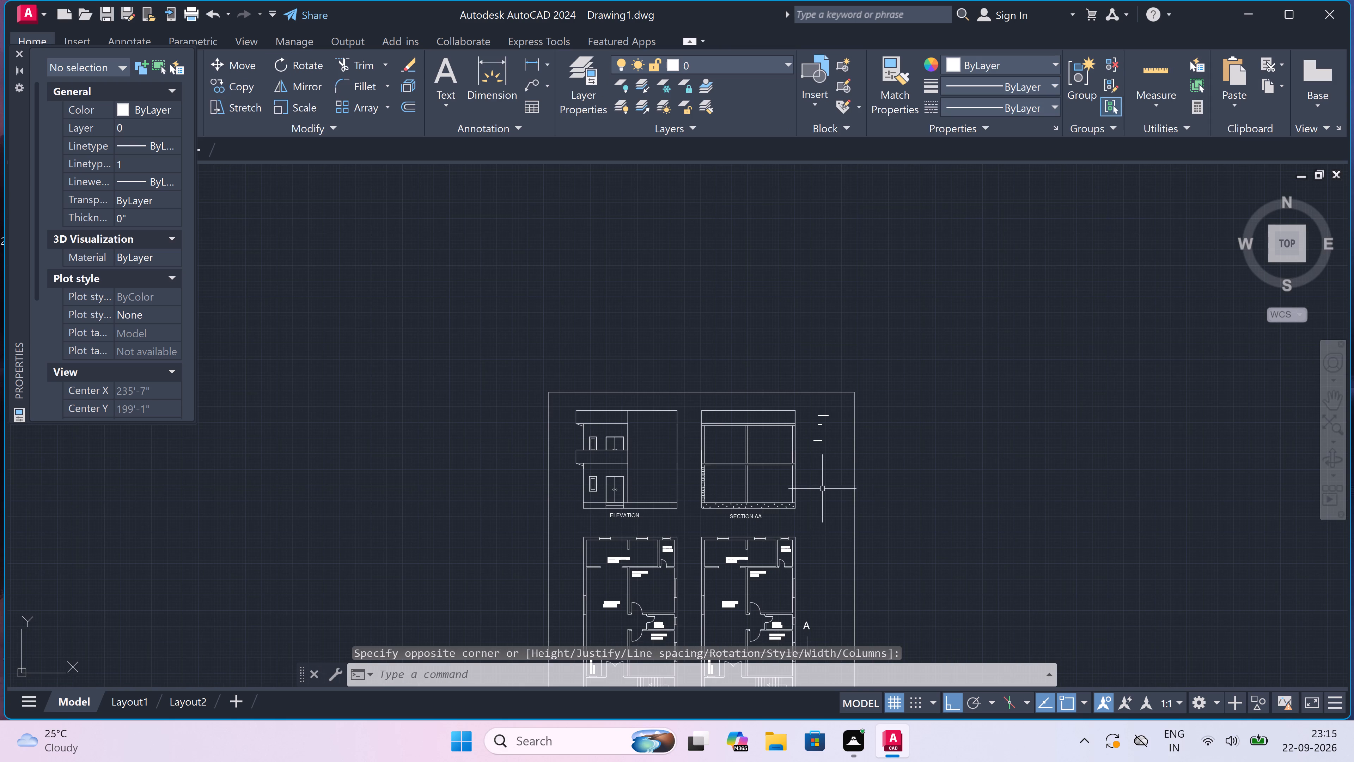
{"action": "scroll", "coordinate": [822, 502], "scroll_direction": "up", "scroll_amount": 3}
{"action": "key", "text": "space"}
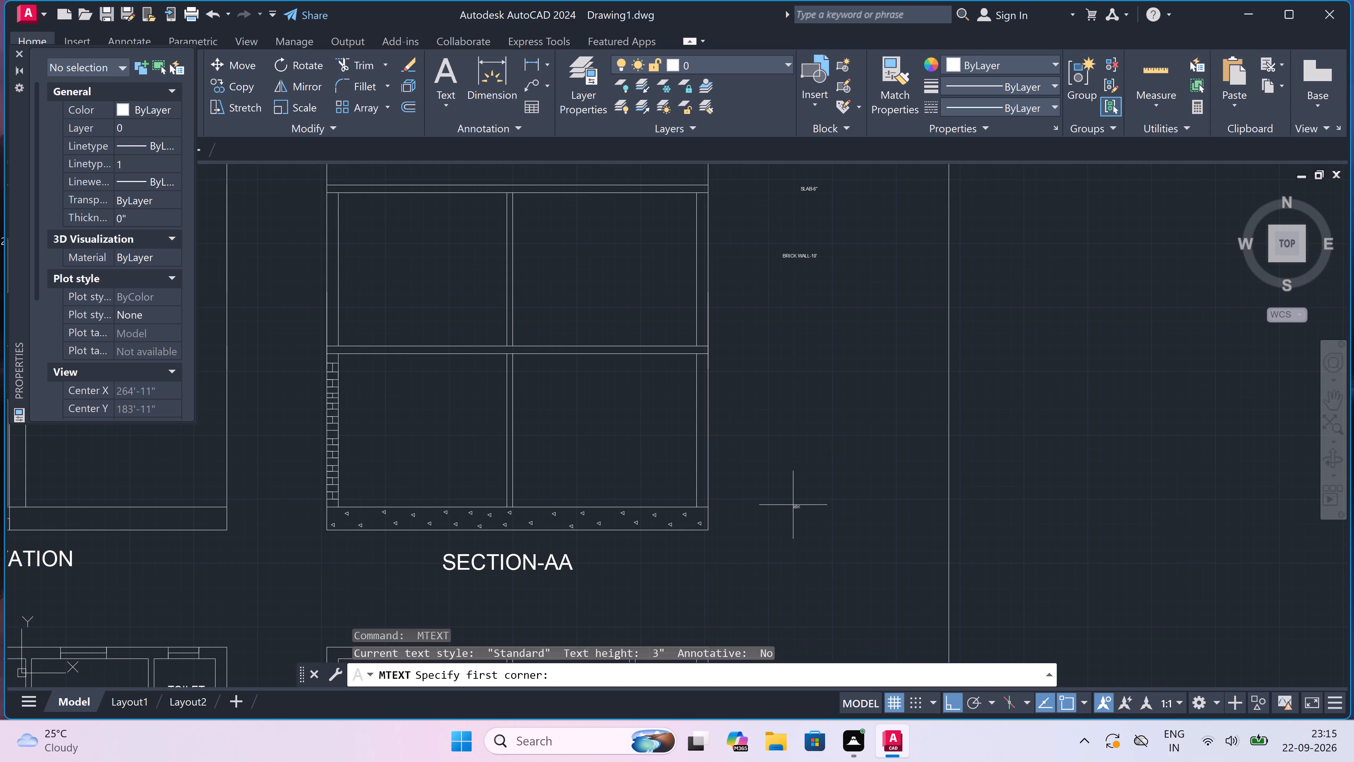
{"action": "left_click_drag", "start_coordinate": [793, 505], "coordinate": [799, 507]}
{"action": "left_click", "coordinate": [1003, 525]}
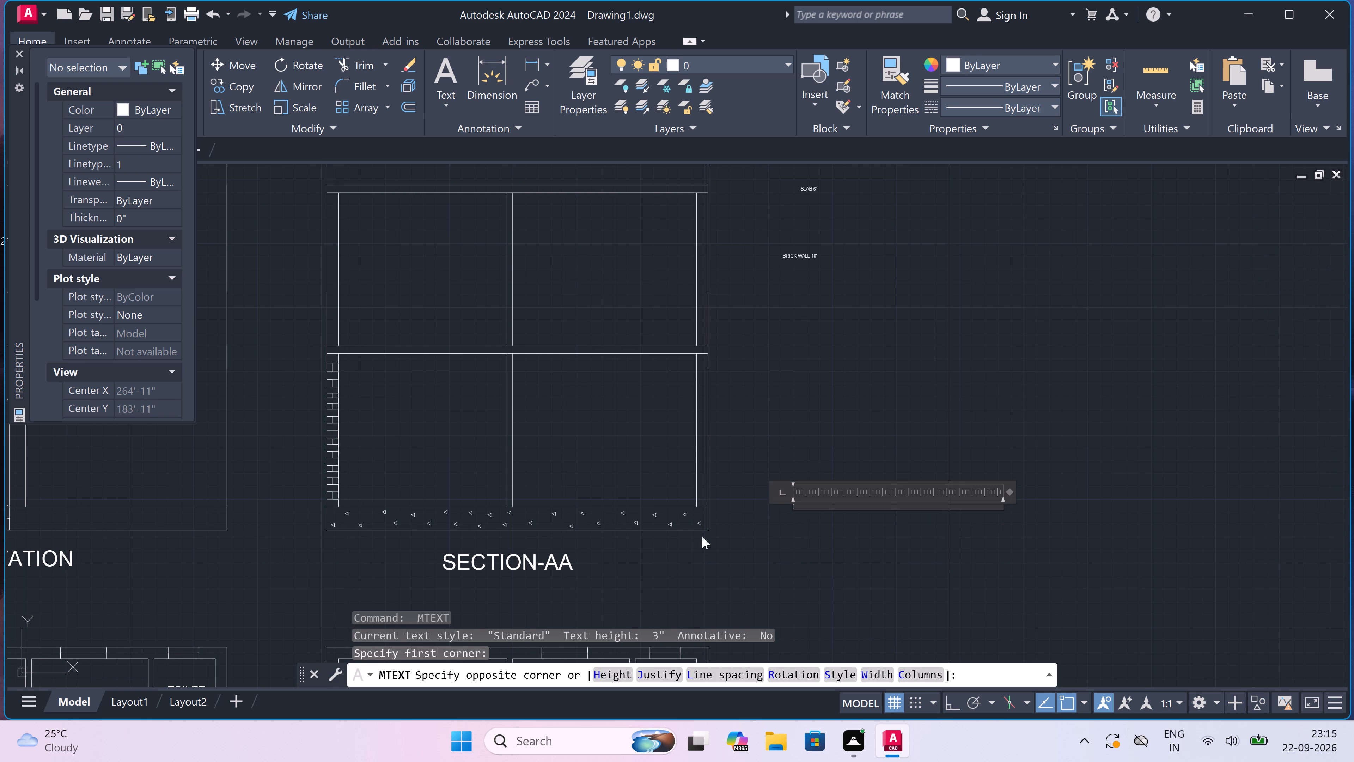
{"action": "type", "text": "GR"}
{"action": "type", "text": "OUD"}
{"action": "key", "text": "space"}
{"action": "scroll", "coordinate": [787, 521], "scroll_direction": "up", "scroll_amount": 2}
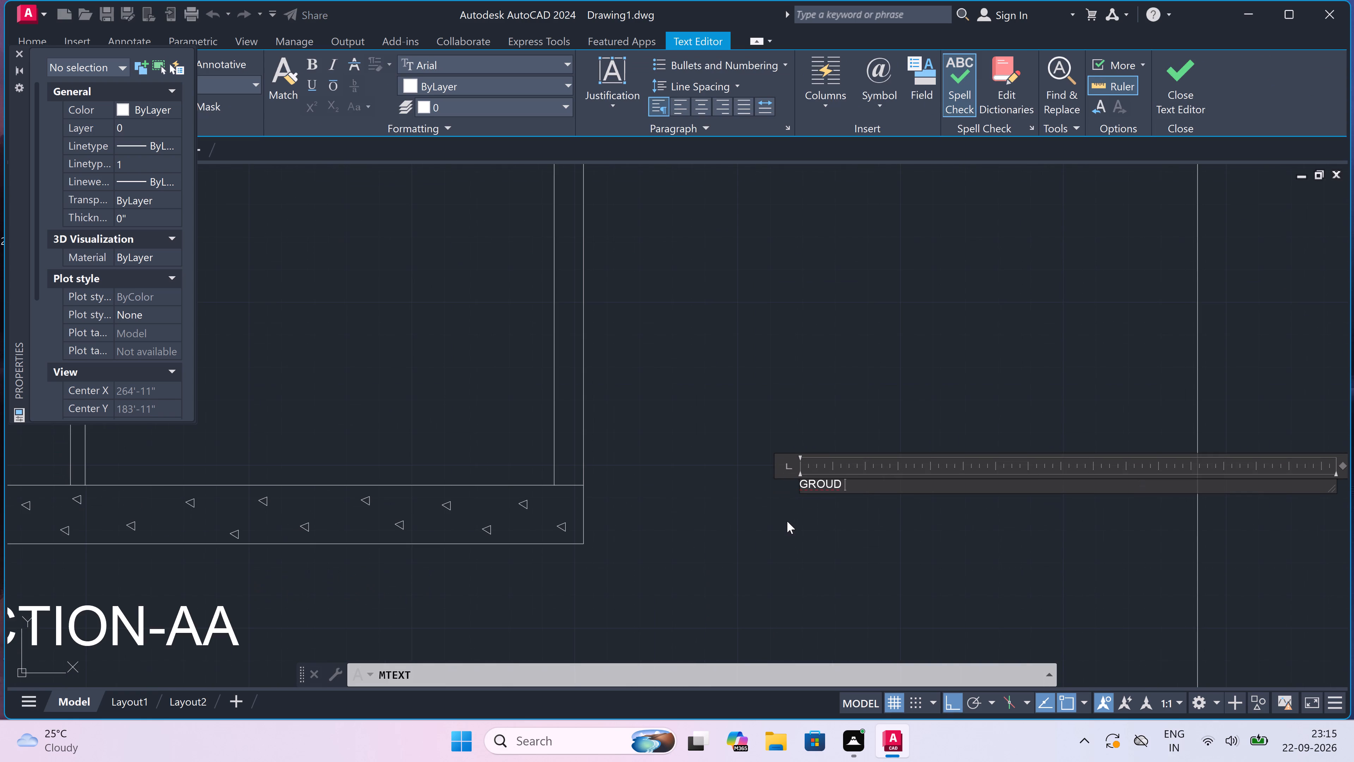
{"action": "key", "text": "BackSpace"}
{"action": "key", "text": "BackSpace"}
{"action": "key", "text": "BackSpace"}
{"action": "type", "text": "UND"}
{"action": "key", "text": "space"}
{"action": "type", "text": "FLOOR"}
{"action": "key", "text": "minus"}
{"action": "type", "text": "1'6\""}
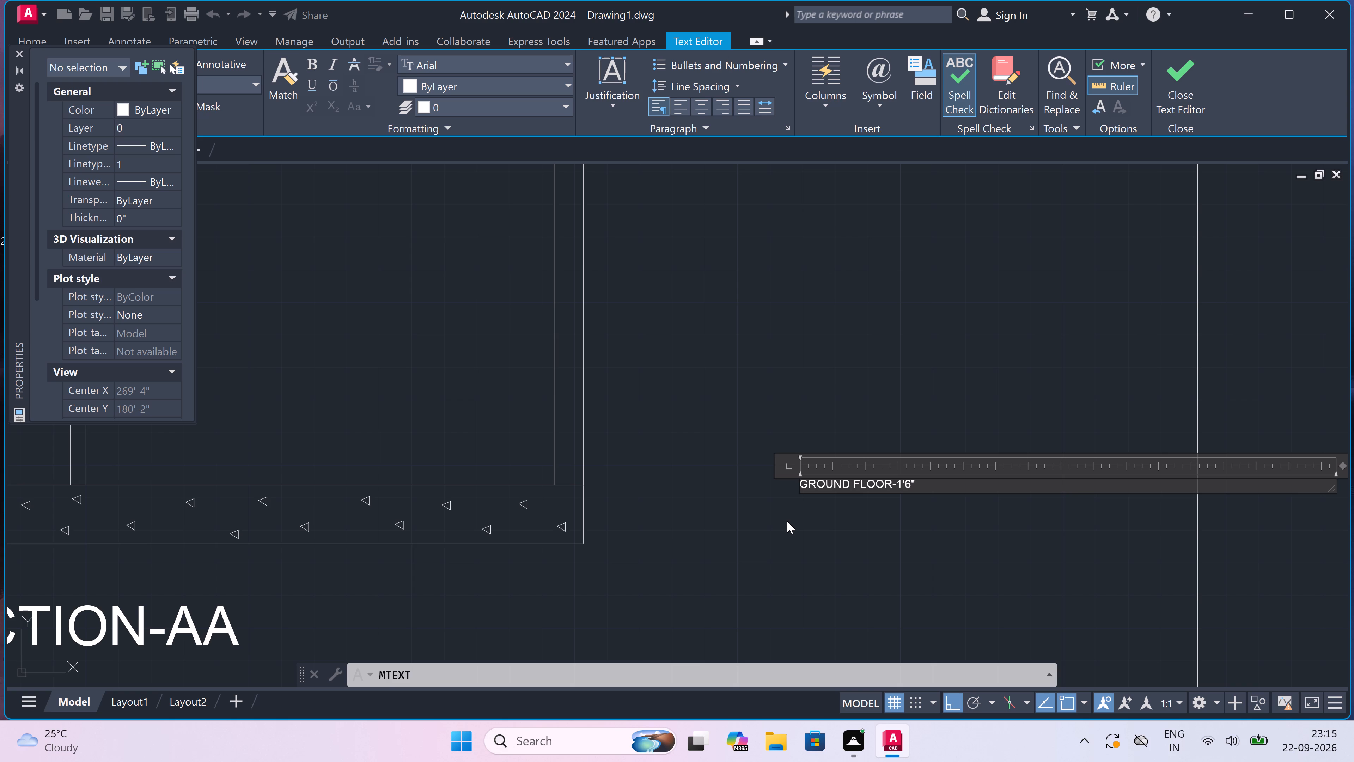
{"action": "left_click", "coordinate": [787, 521]}
Set the text height of all four Section-AA notes to 9".
{"action": "scroll", "coordinate": [787, 520], "scroll_direction": "down", "scroll_amount": 5}
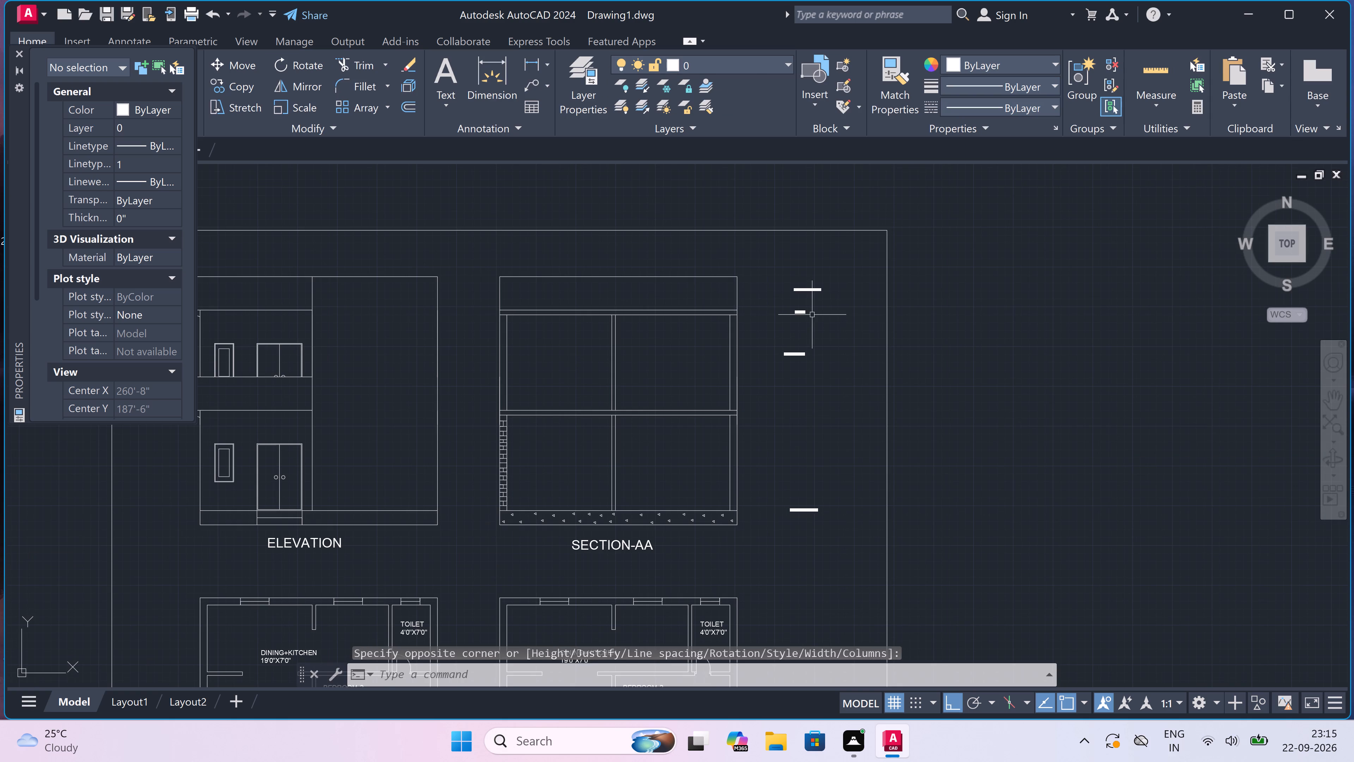
{"action": "left_click", "coordinate": [827, 267]}
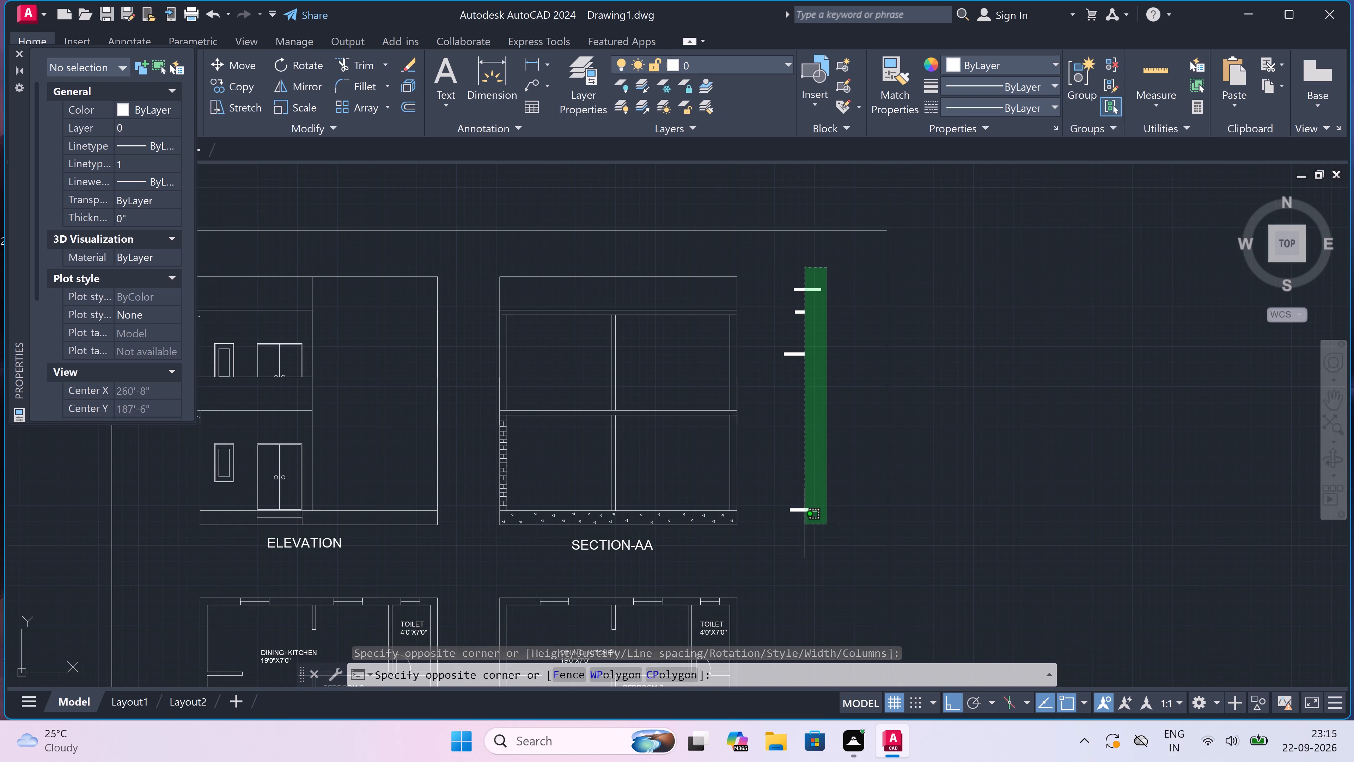
{"action": "left_click", "coordinate": [793, 531]}
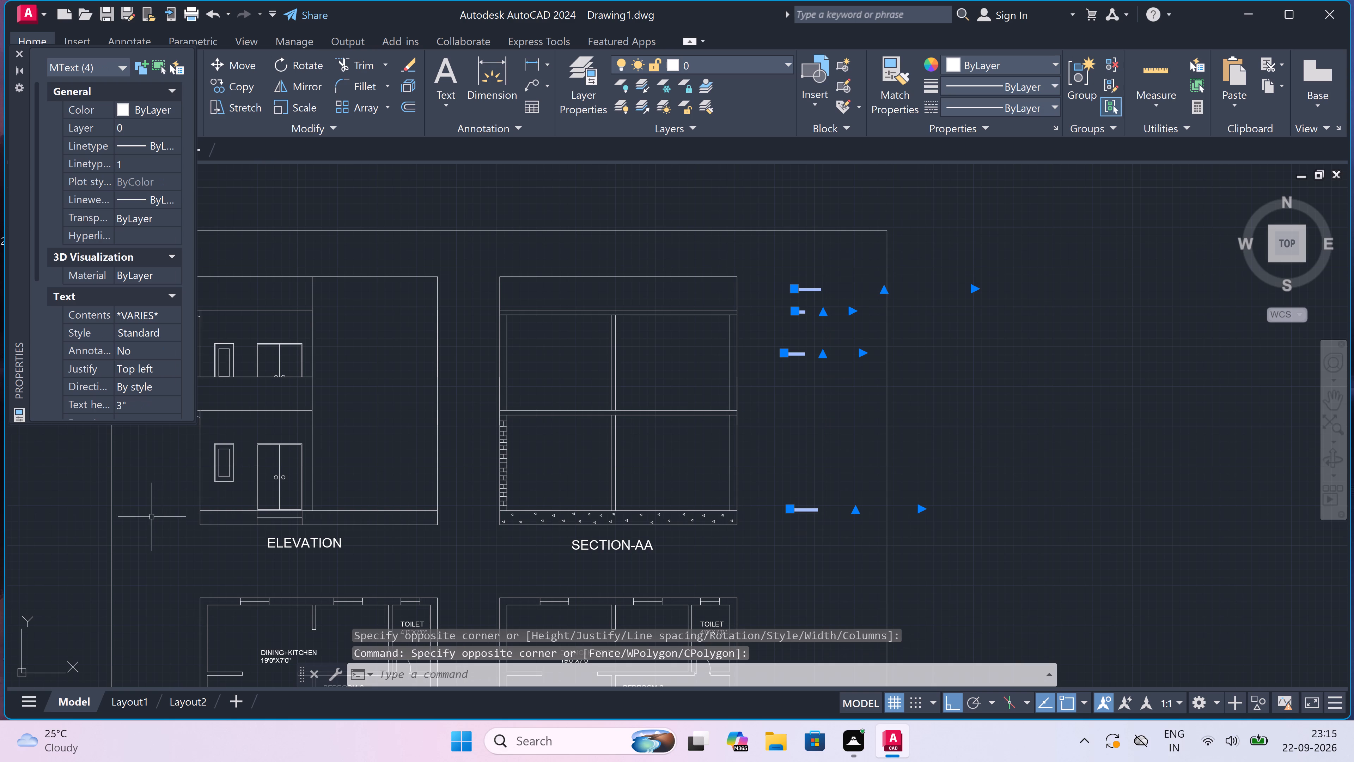
{"action": "left_click", "coordinate": [159, 405]}
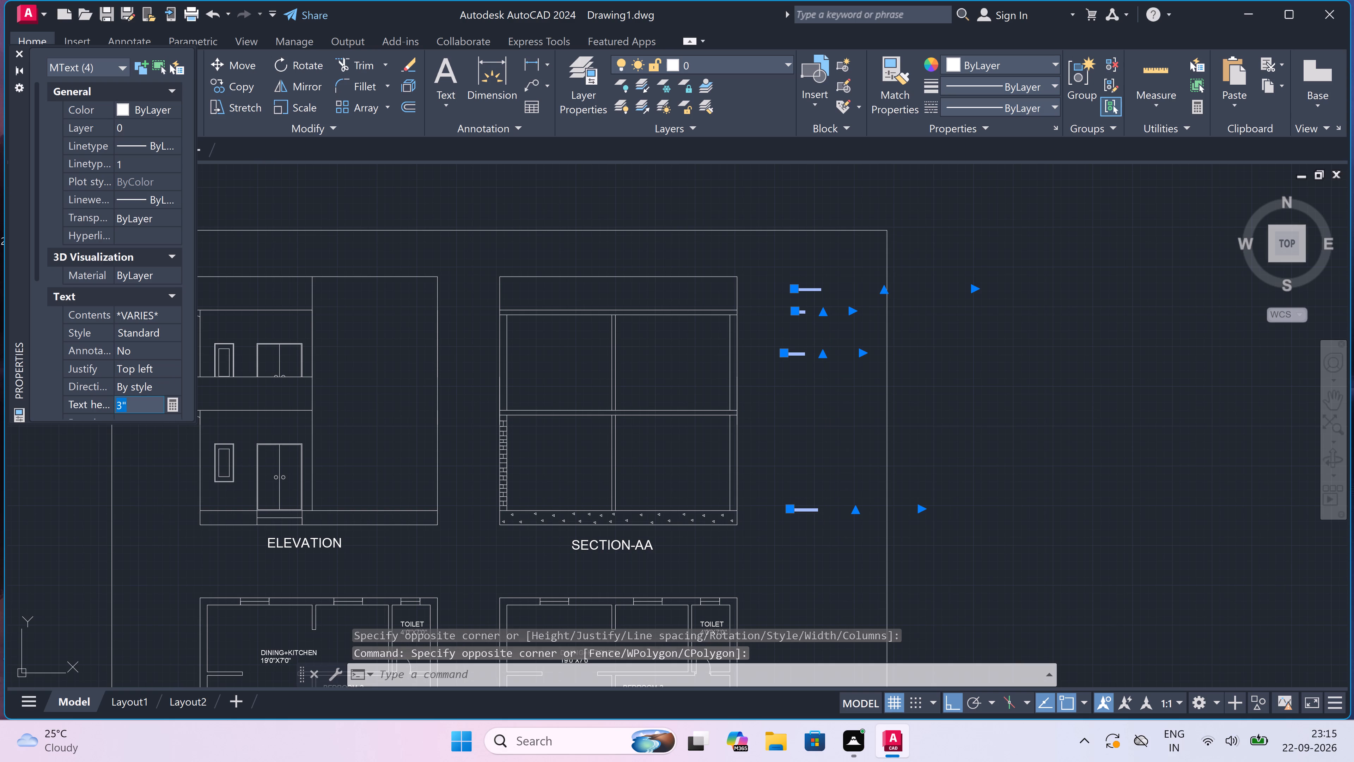
{"action": "key", "text": "BackSpace"}
{"action": "type", "text": "9\""}
{"action": "left_click", "coordinate": [346, 377]}
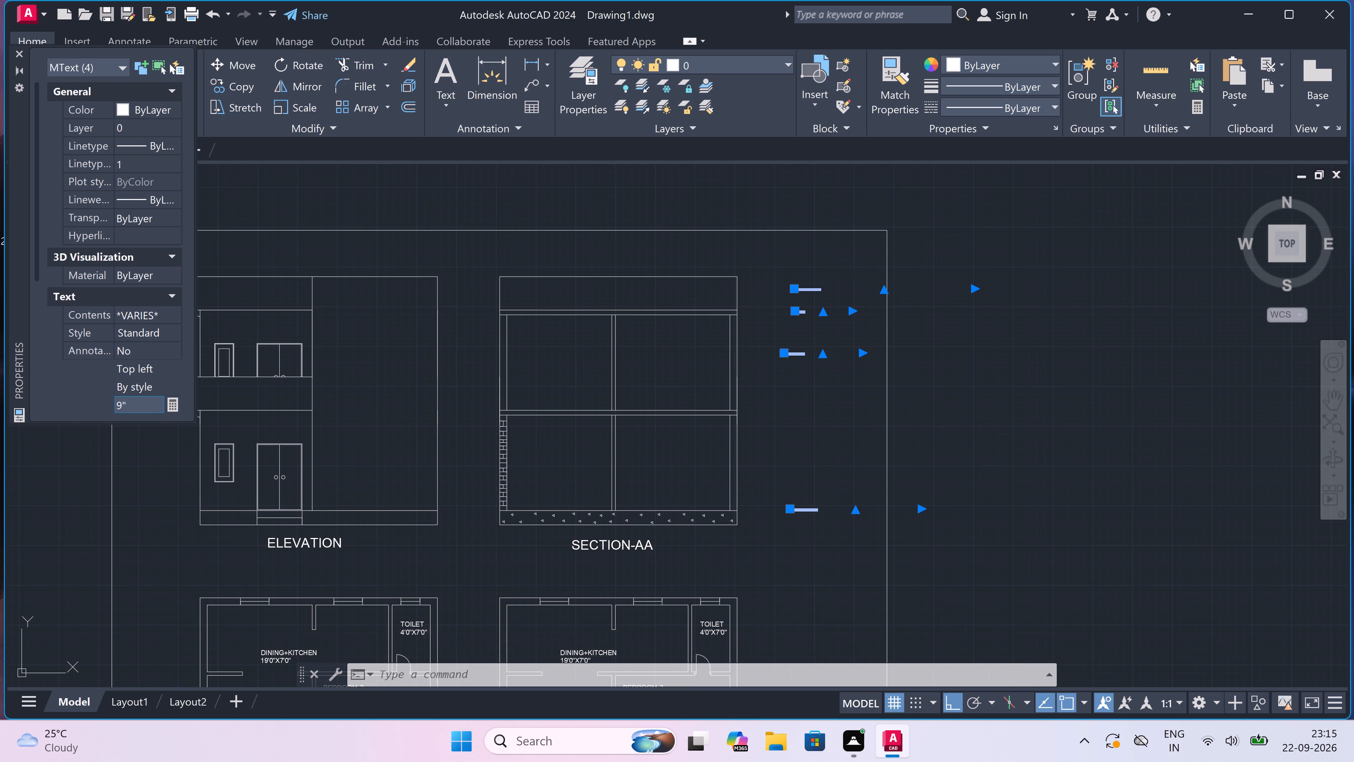
{"action": "key", "text": "Escape"}
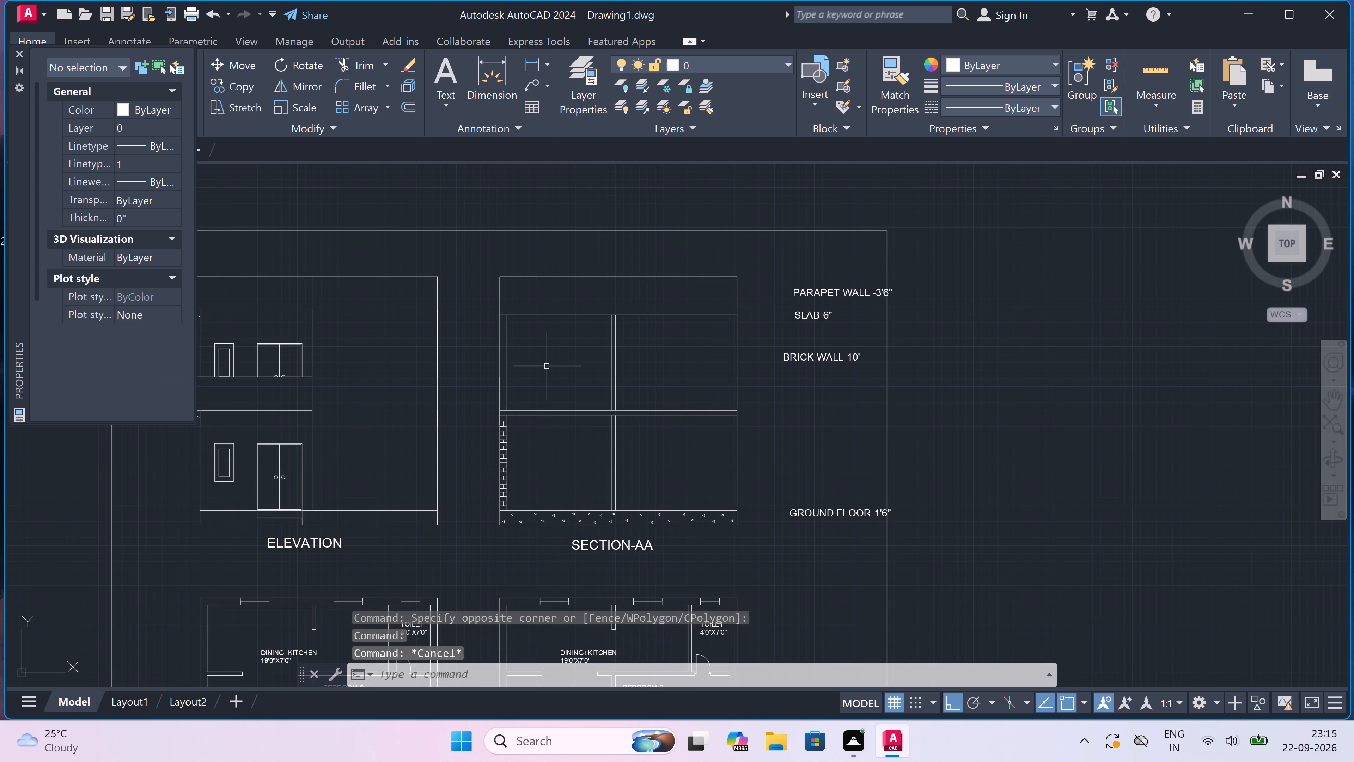
Shift the PARAPET WALL note horizontally about 1'-2" towards Section-AA so it fits inside the border.
{"action": "double_click", "coordinate": [800, 294]}
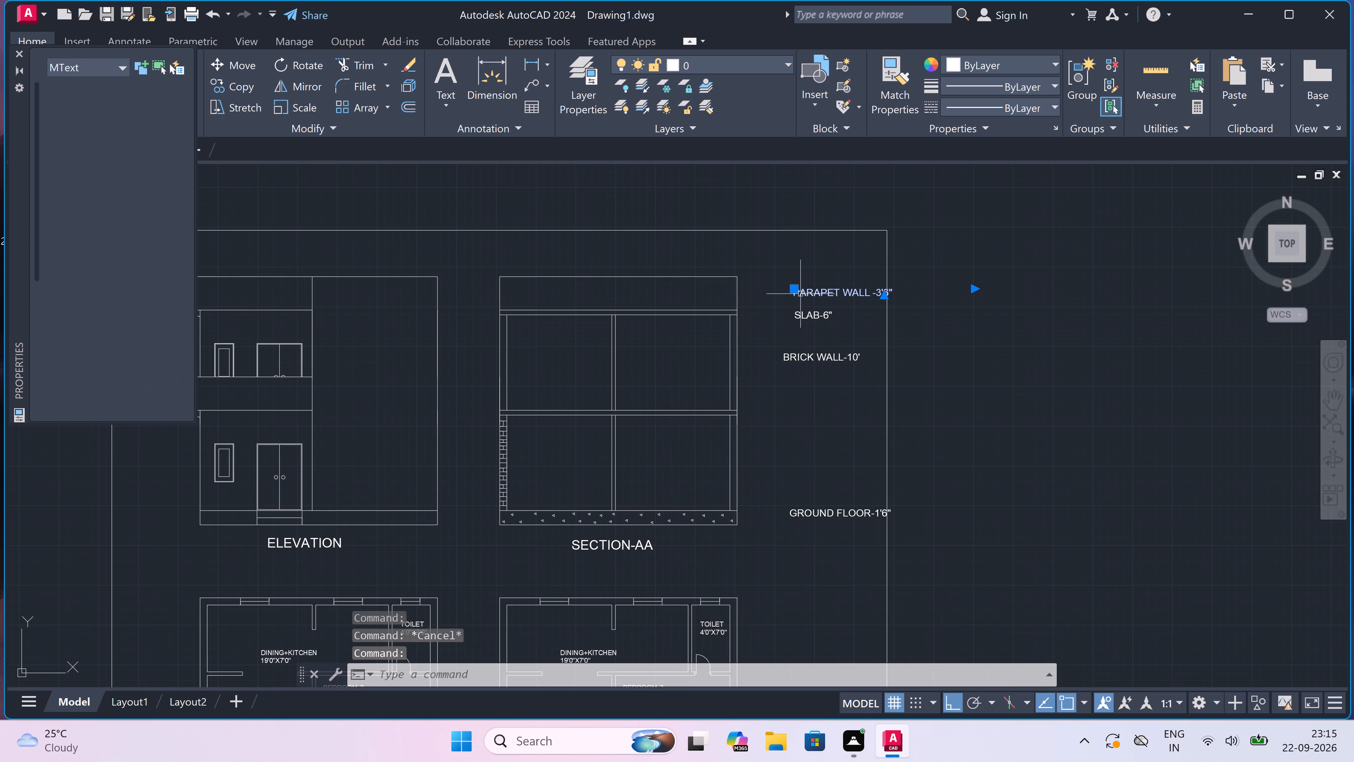
{"action": "left_click", "coordinate": [781, 303]}
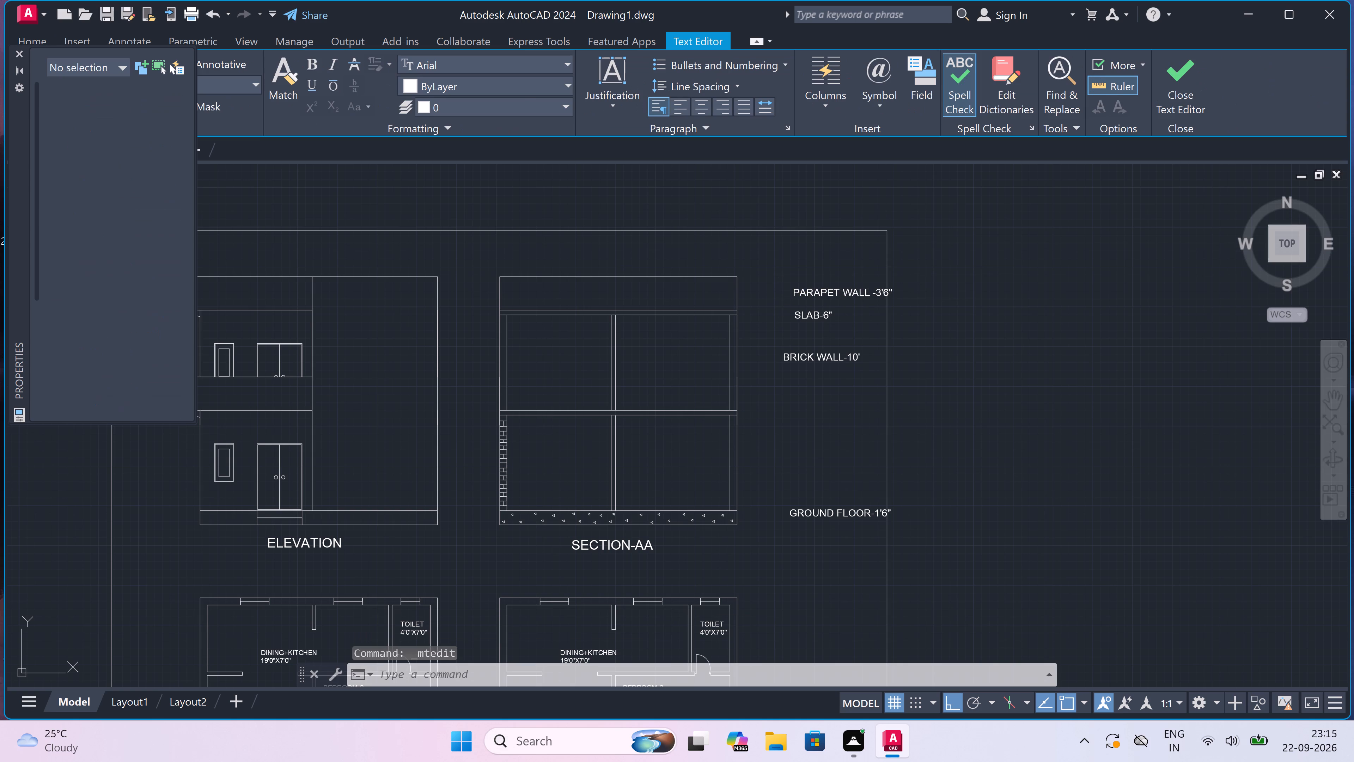
{"action": "scroll", "coordinate": [795, 287], "scroll_direction": "up", "scroll_amount": 1}
{"action": "left_click", "coordinate": [802, 297]}
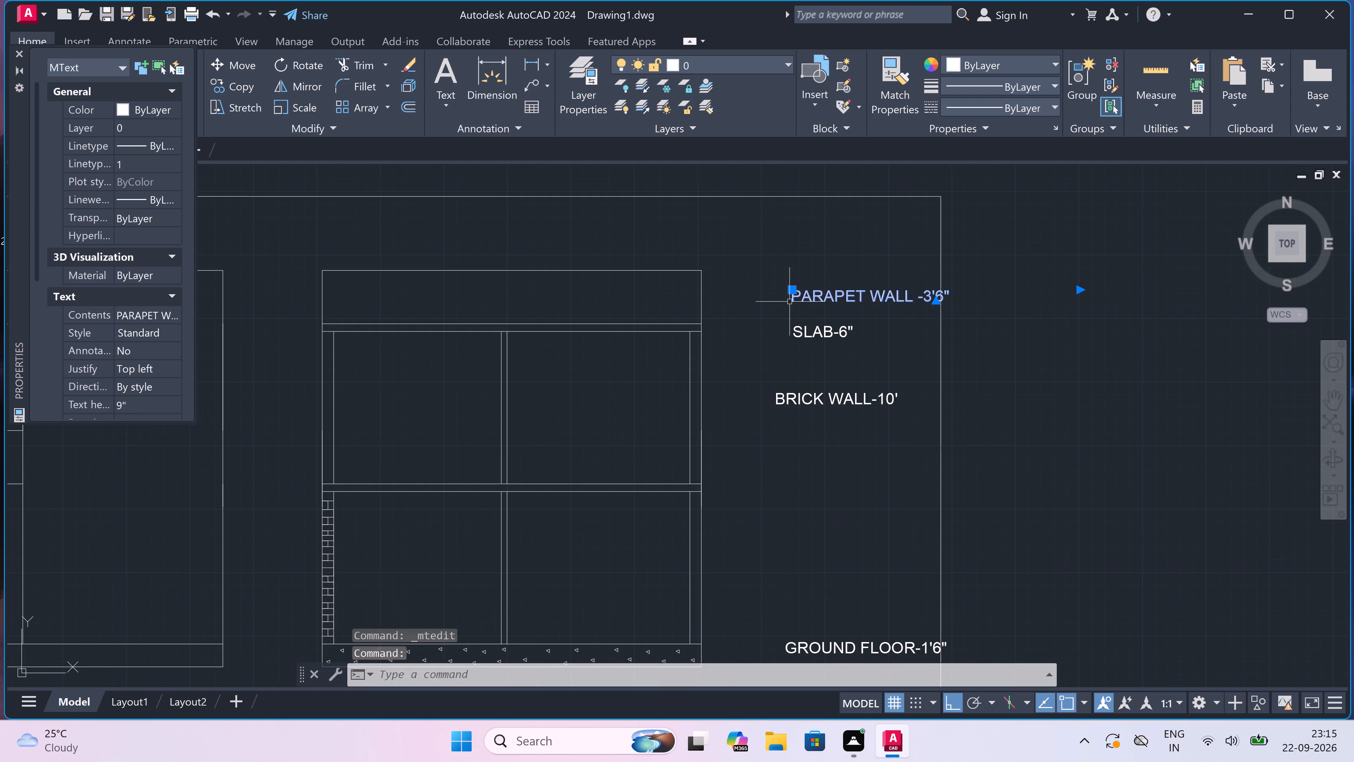
{"action": "left_click", "coordinate": [796, 290]}
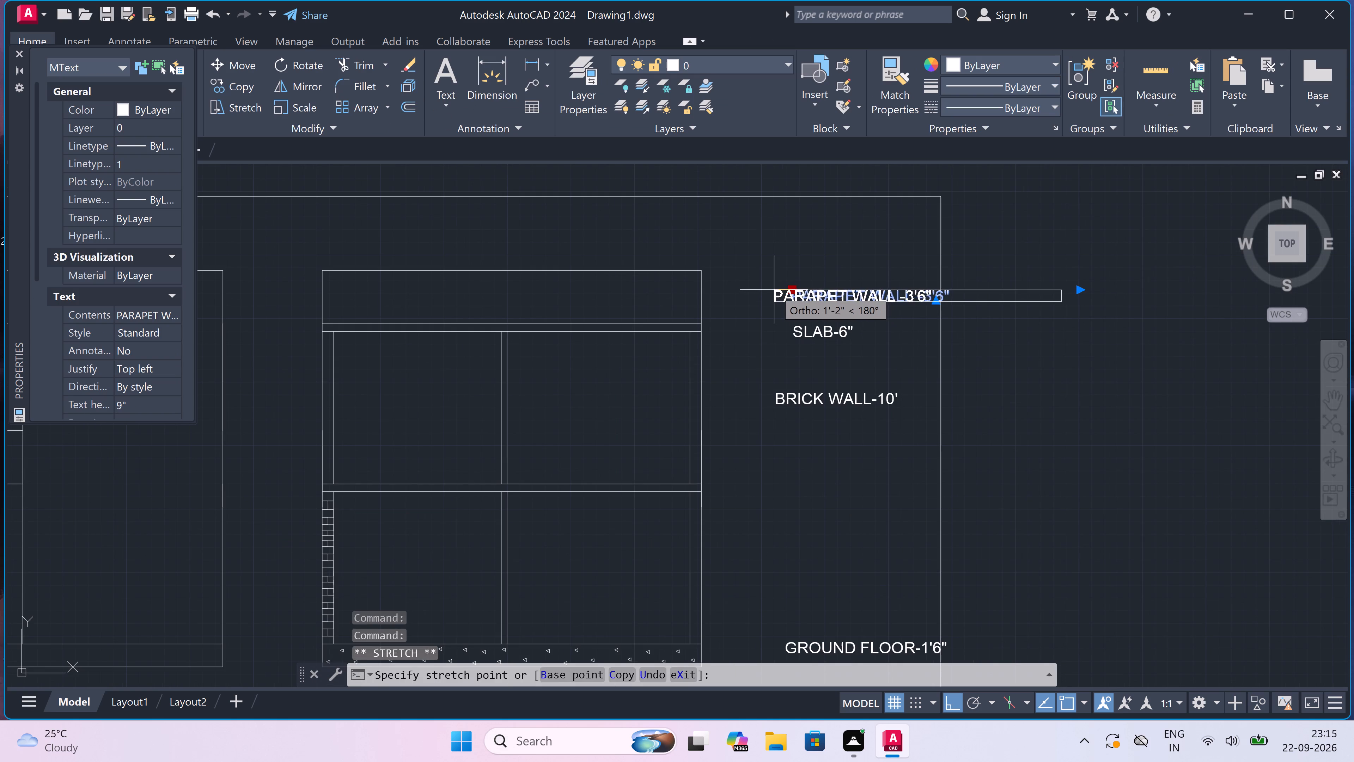
{"action": "left_click", "coordinate": [774, 290]}
{"action": "key", "text": "Escape"}
Shift the GROUND FLOOR note horizontally about 2'-0" towards Section-AA so it fits inside the border.
{"action": "scroll", "coordinate": [774, 289], "scroll_direction": "down", "scroll_amount": 2}
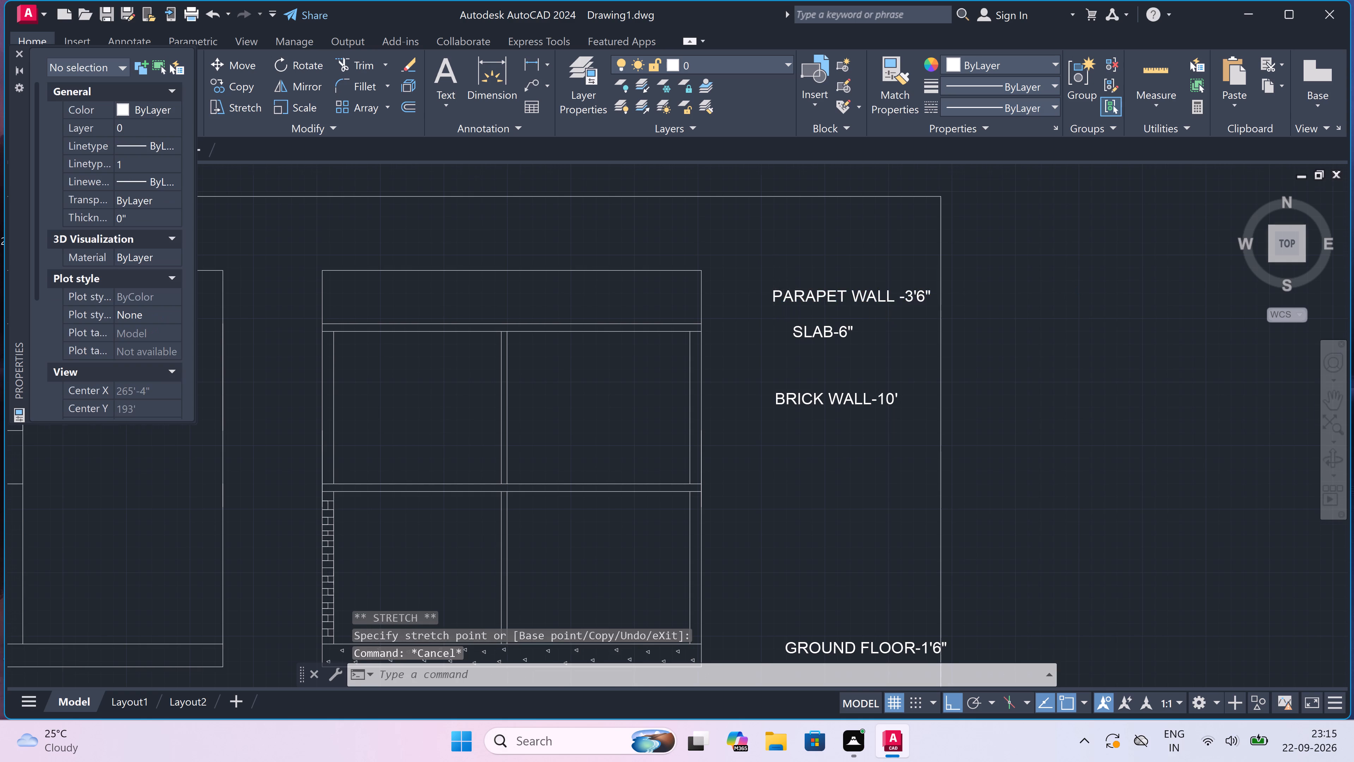
{"action": "scroll", "coordinate": [804, 433], "scroll_direction": "up", "scroll_amount": 2}
{"action": "left_click", "coordinate": [802, 431]}
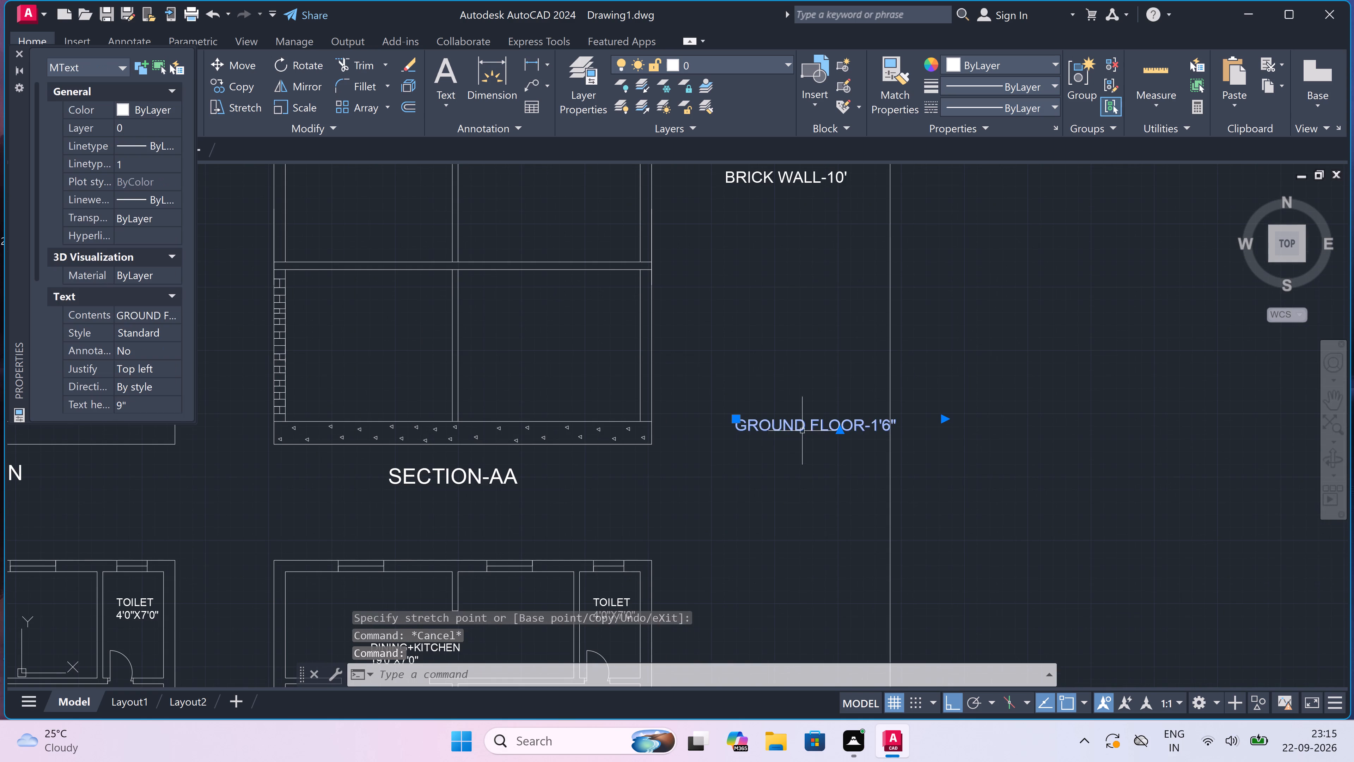
{"action": "left_click_drag", "start_coordinate": [732, 420], "coordinate": [727, 420]}
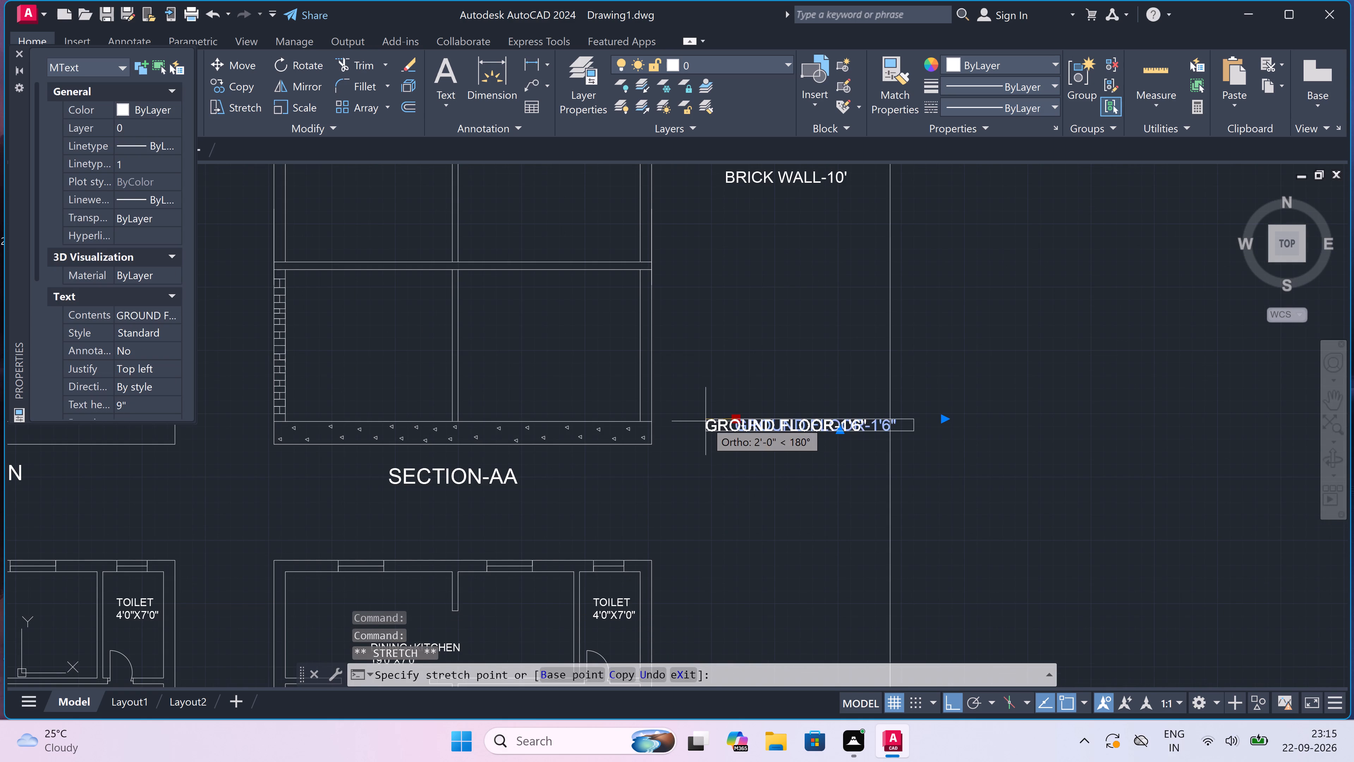
{"action": "left_click", "coordinate": [706, 421]}
{"action": "key", "text": "Escape"}
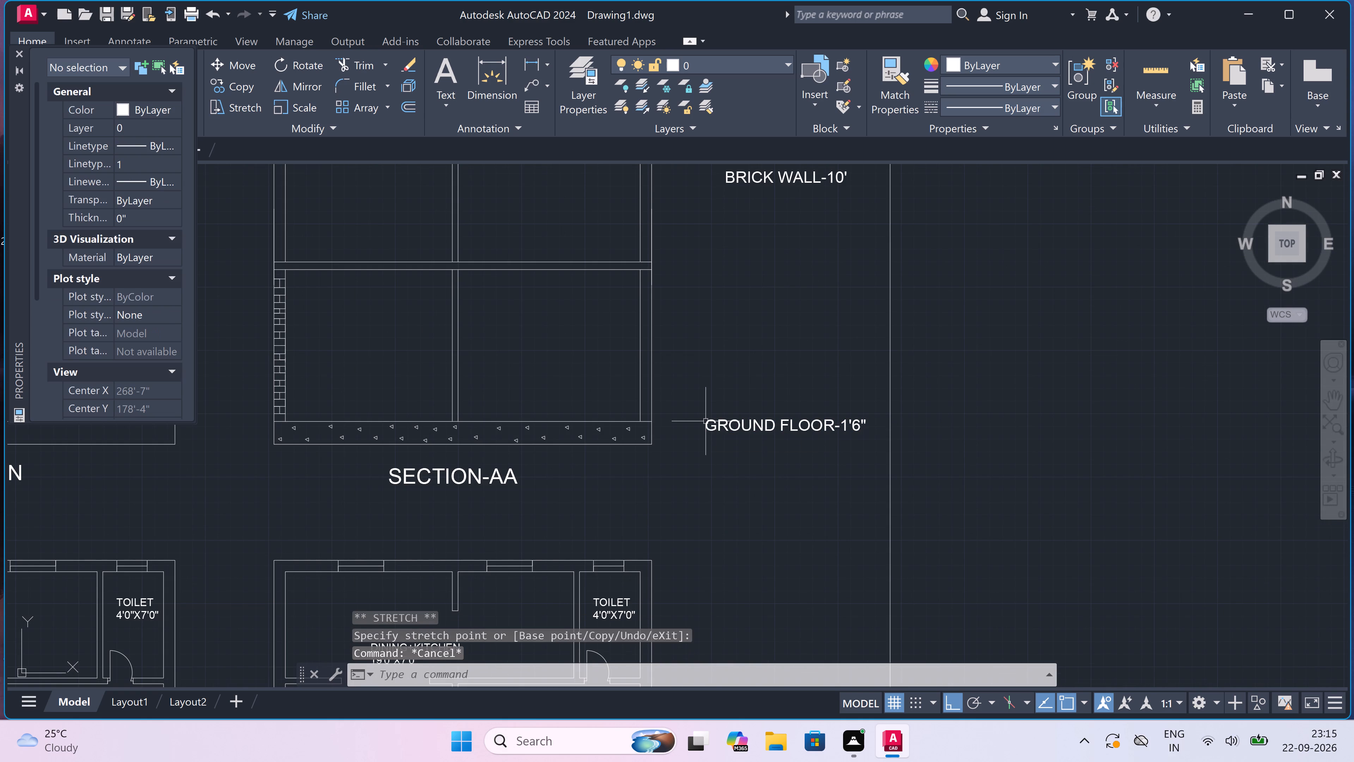
Draw a horizontal leader line from inside the concrete base of Section-AA to just before the GROUND FLOOR note.
{"action": "key", "text": "l"}
{"action": "key", "text": "space"}
{"action": "scroll", "coordinate": [654, 443], "scroll_direction": "up", "scroll_amount": 2}
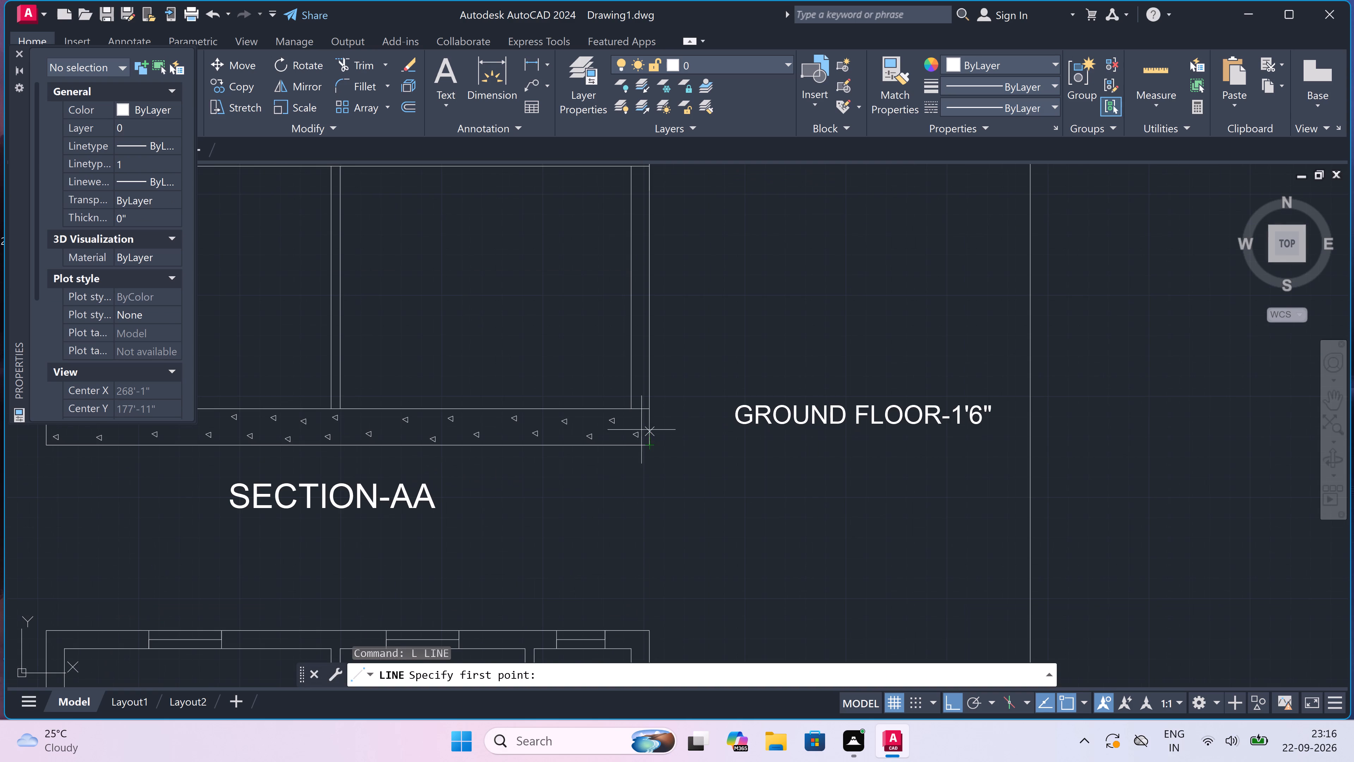
{"action": "scroll", "coordinate": [629, 415], "scroll_direction": "up", "scroll_amount": 2}
{"action": "left_click_drag", "start_coordinate": [639, 420], "coordinate": [653, 420]}
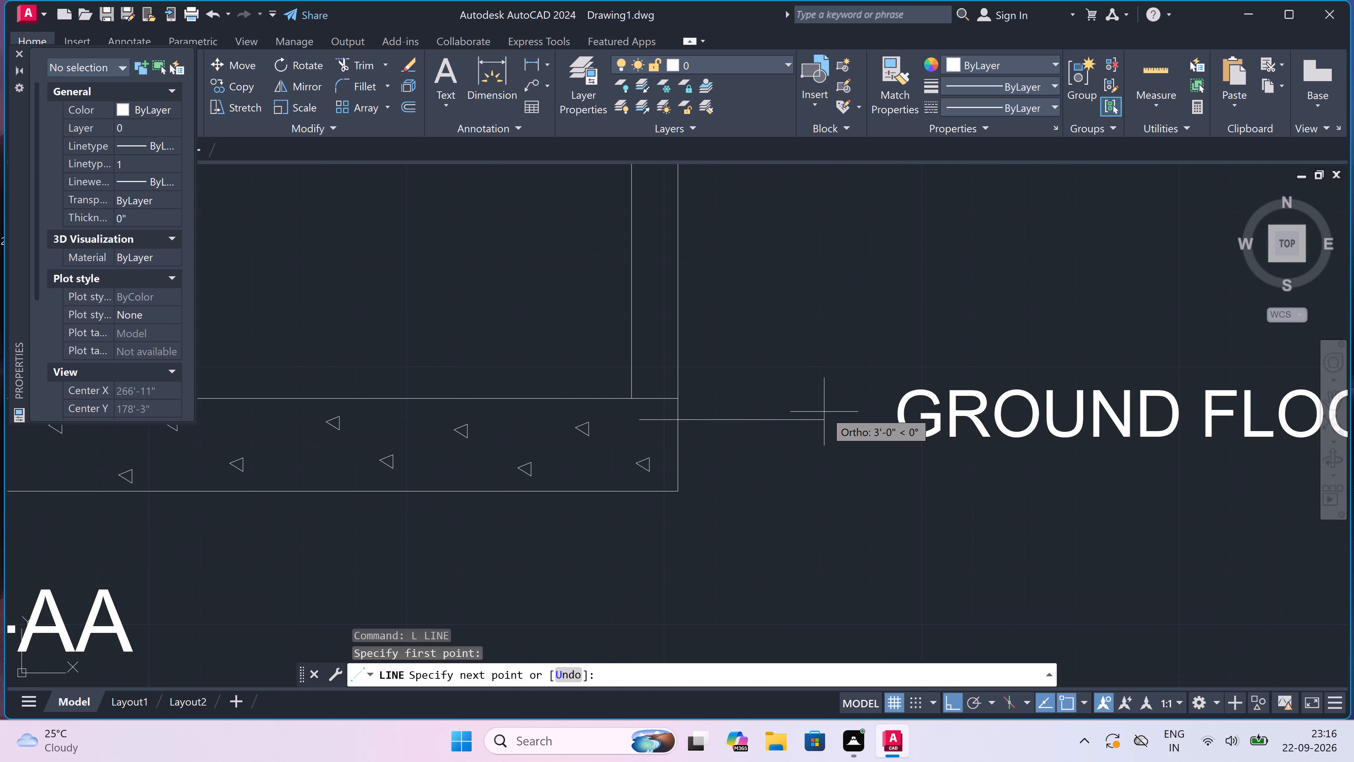
{"action": "left_click", "coordinate": [846, 419]}
{"action": "key", "text": "Escape"}
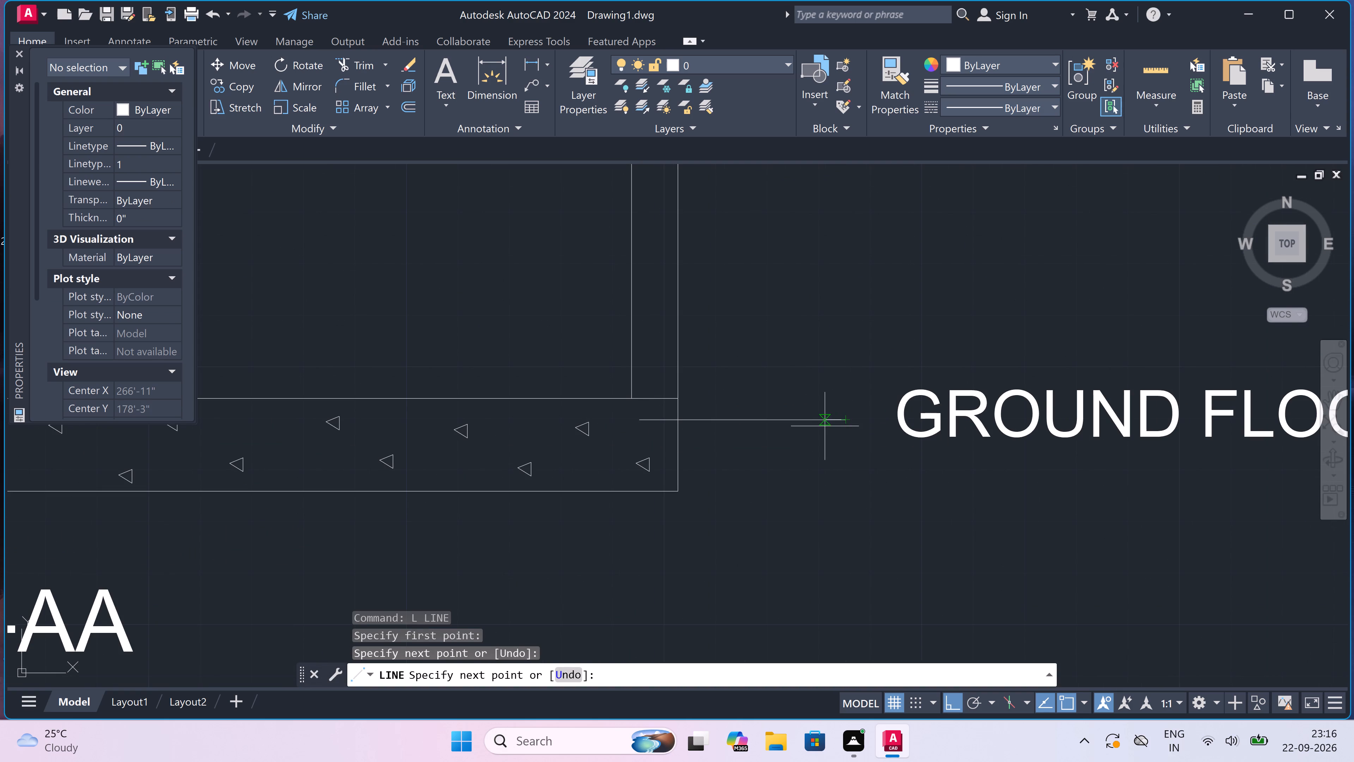
{"action": "scroll", "coordinate": [812, 433], "scroll_direction": "down", "scroll_amount": 7}
{"action": "scroll", "coordinate": [793, 347], "scroll_direction": "up", "scroll_amount": 3}
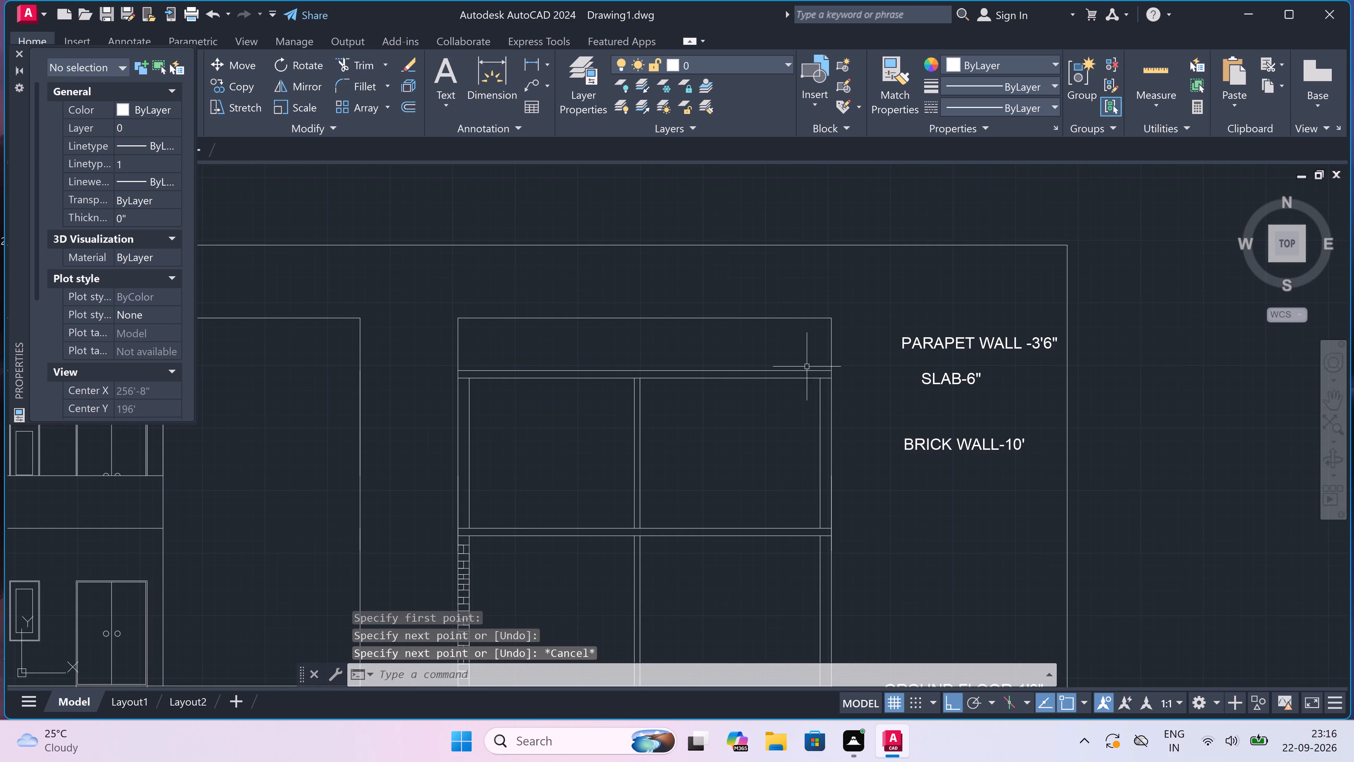
Draw a horizontal leader line from the outer face of Section-AA's upper-storey wall to just before the BRICK WALL note.
{"action": "scroll", "coordinate": [836, 416], "scroll_direction": "down", "scroll_amount": 1}
{"action": "scroll", "coordinate": [888, 451], "scroll_direction": "up", "scroll_amount": 3}
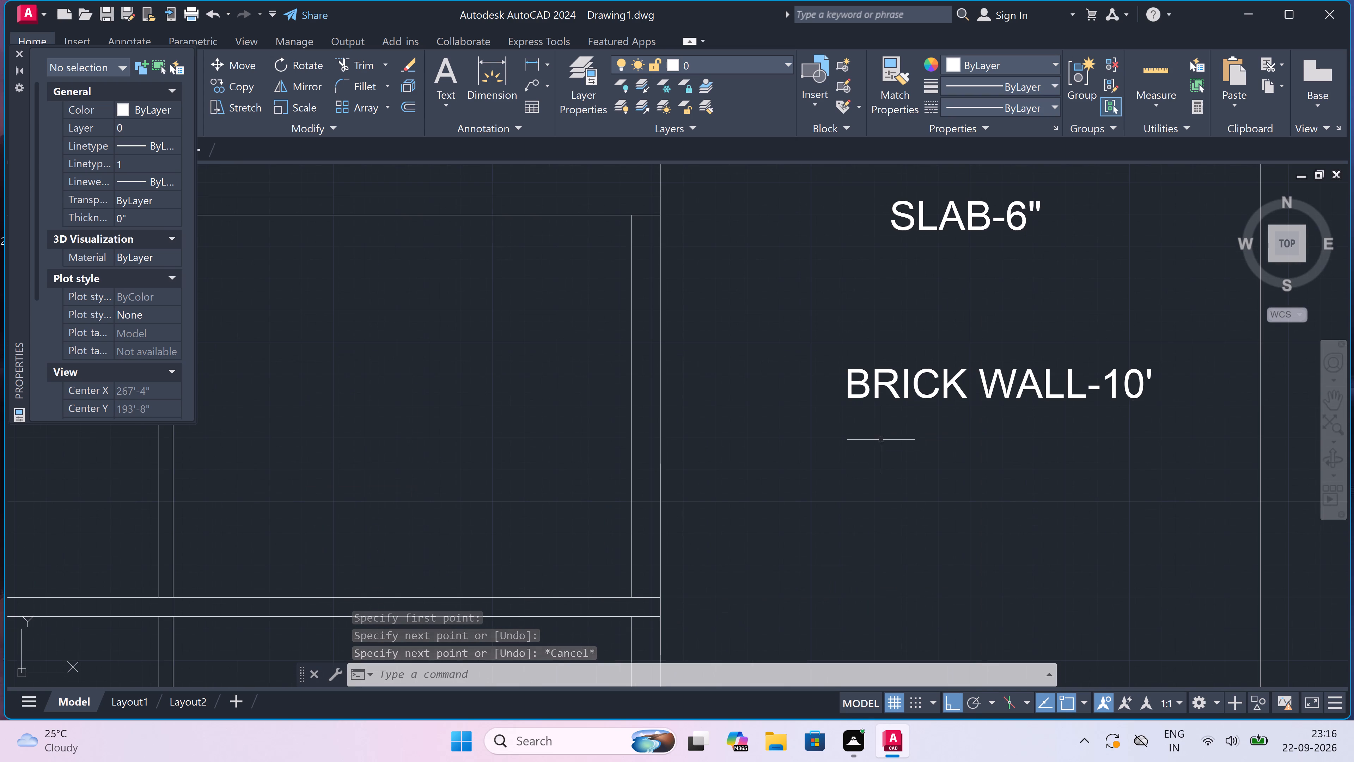
{"action": "key", "text": "space"}
{"action": "left_click_drag", "start_coordinate": [660, 400], "coordinate": [688, 403]}
{"action": "left_click", "coordinate": [815, 397]}
{"action": "key", "text": "Escape"}
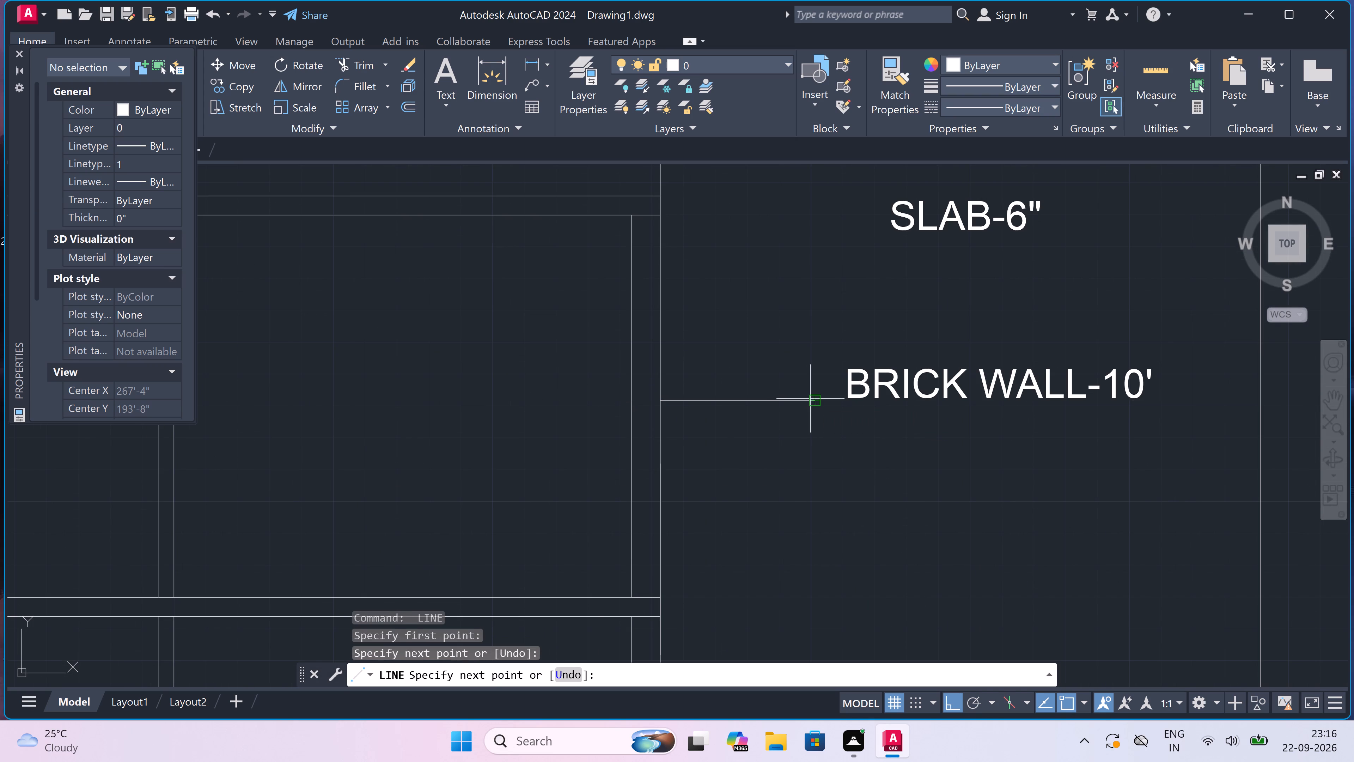
Draw a horizontal leader line about 5'-4" long from inside the top slab's end to just before the SLAB note.
{"action": "scroll", "coordinate": [797, 408], "scroll_direction": "down", "scroll_amount": 3}
{"action": "scroll", "coordinate": [772, 349], "scroll_direction": "up", "scroll_amount": 3}
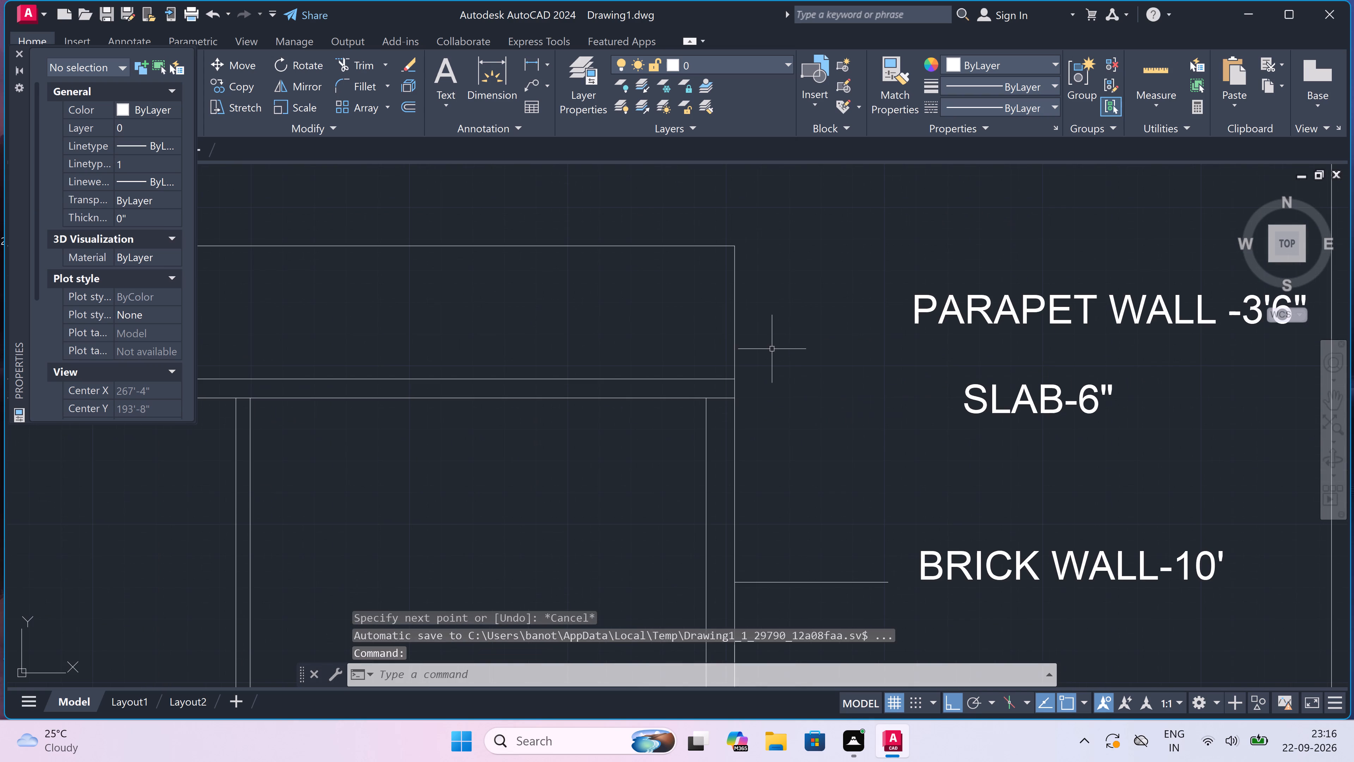
{"action": "key", "text": "space"}
{"action": "scroll", "coordinate": [726, 388], "scroll_direction": "up", "scroll_amount": 2}
{"action": "left_click_drag", "start_coordinate": [716, 391], "coordinate": [733, 391]}
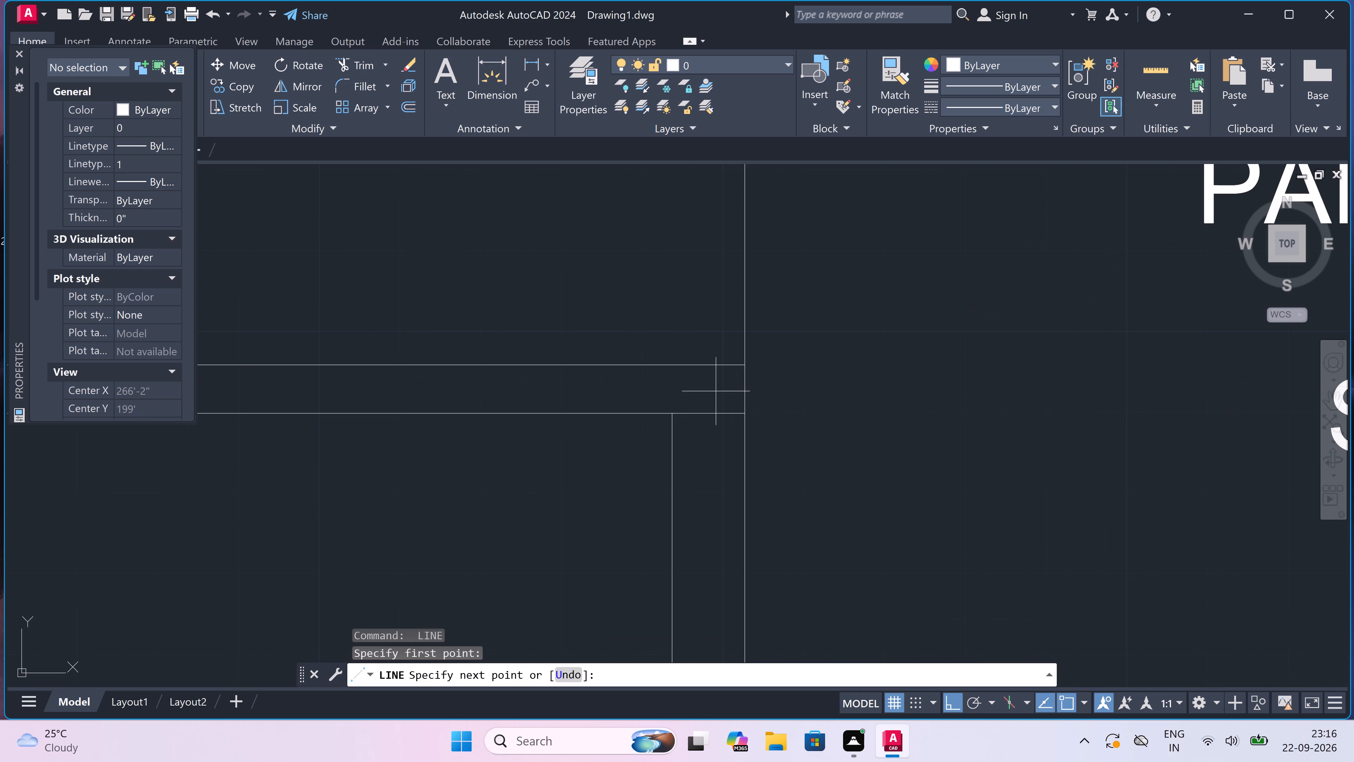
{"action": "scroll", "coordinate": [1005, 378], "scroll_direction": "down", "scroll_amount": 4}
{"action": "scroll", "coordinate": [1052, 382], "scroll_direction": "up", "scroll_amount": 2}
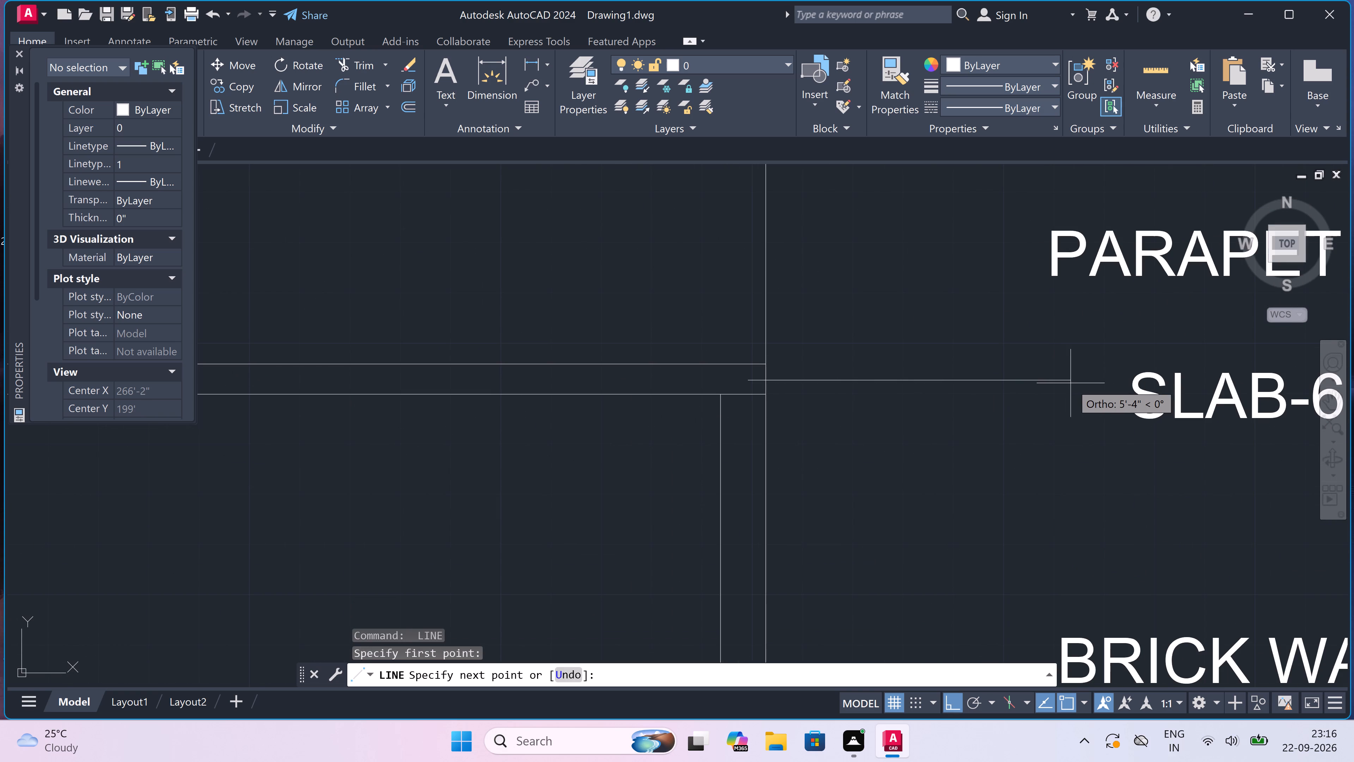
{"action": "left_click", "coordinate": [1064, 380]}
{"action": "key", "text": "Escape"}
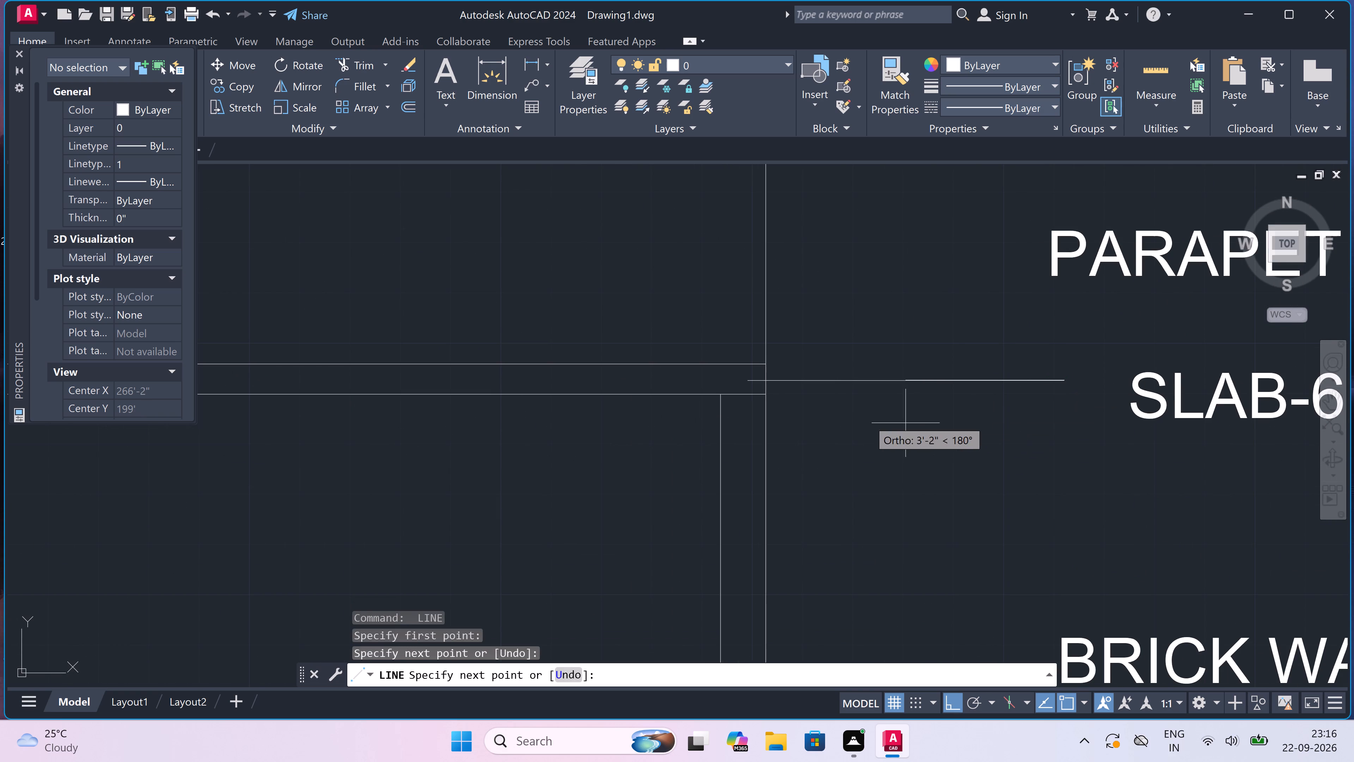
Draw a horizontal leader line about 3'-10" long from the parapet's outer face to just before the PARAPET WALL note.
{"action": "key", "text": "space"}
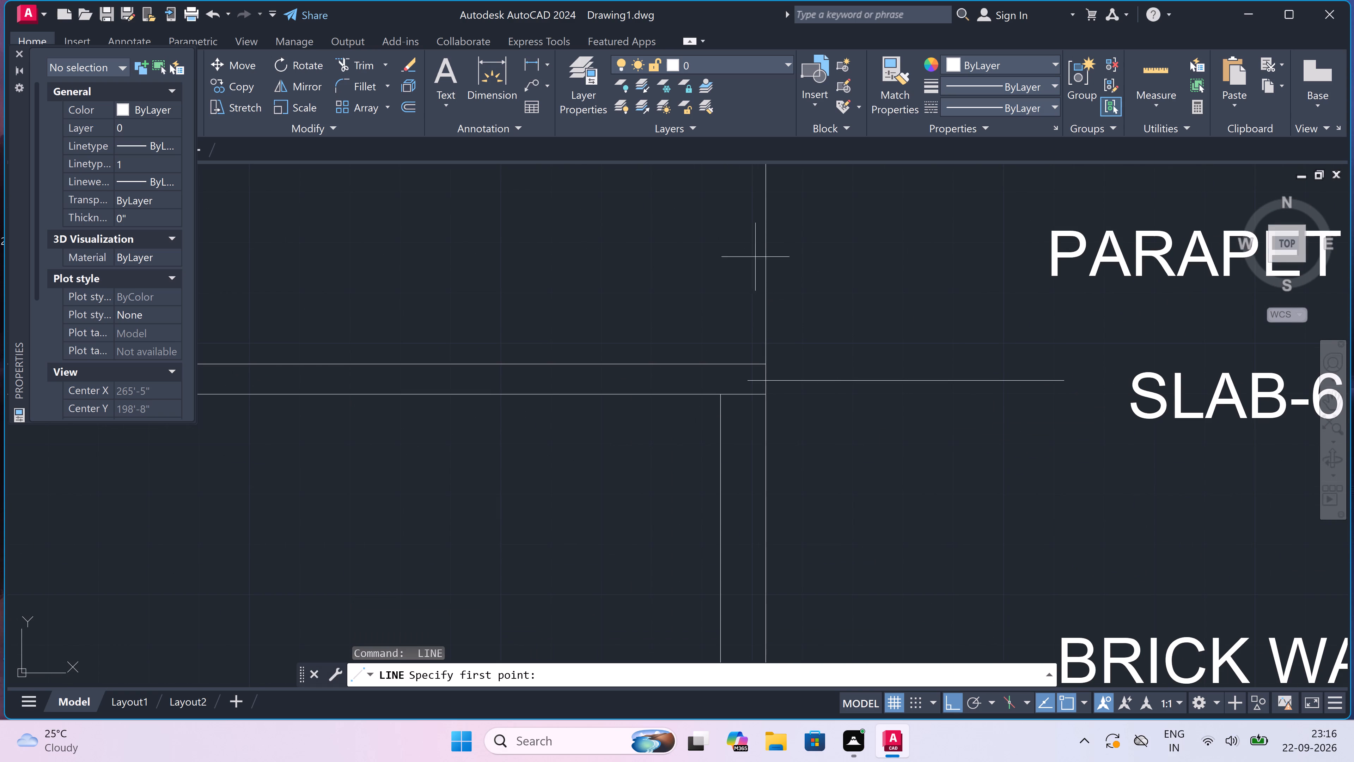
{"action": "left_click", "coordinate": [757, 248]}
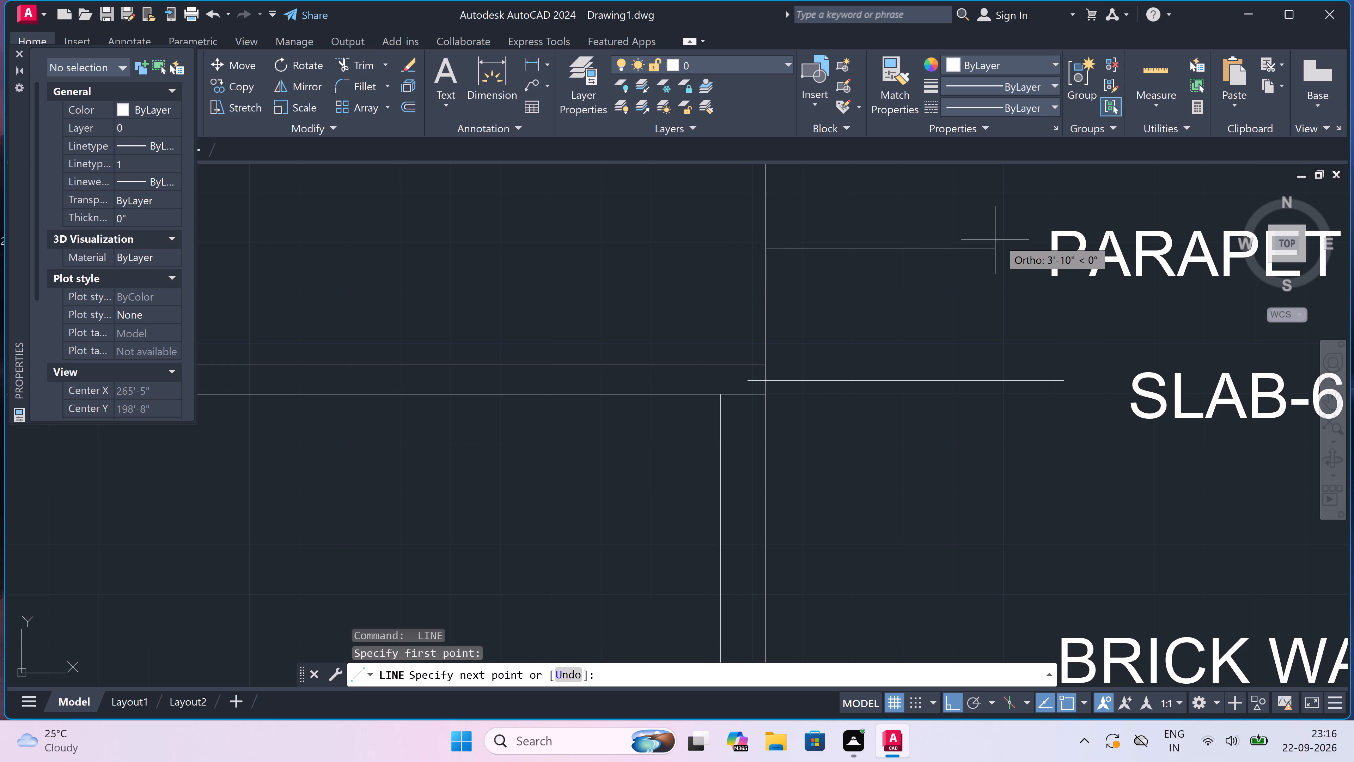
{"action": "left_click", "coordinate": [1000, 239]}
{"action": "key", "text": "Escape"}
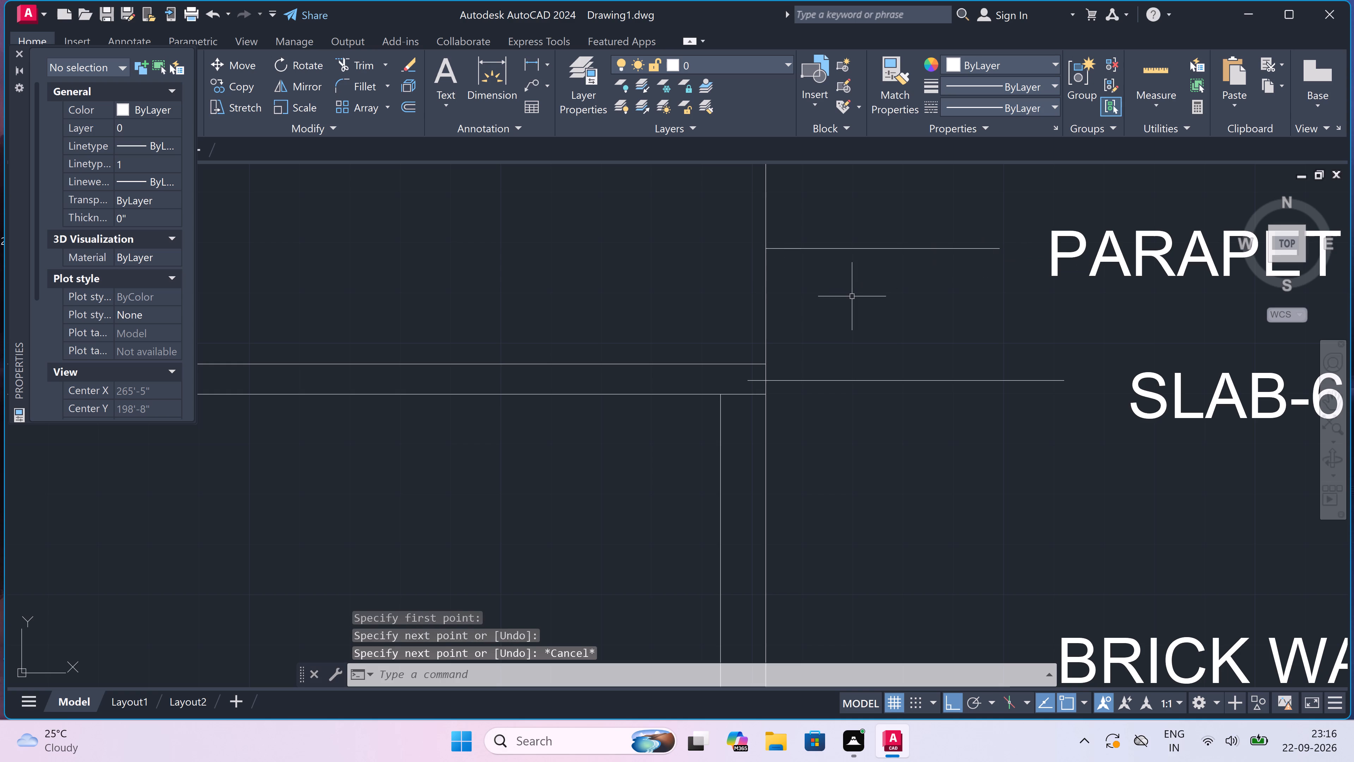
Draw the inner face of the parapet beside the notes as a vertical line from the top slab to the parapet's top edge.
{"action": "key", "text": "l"}
{"action": "key", "text": "space"}
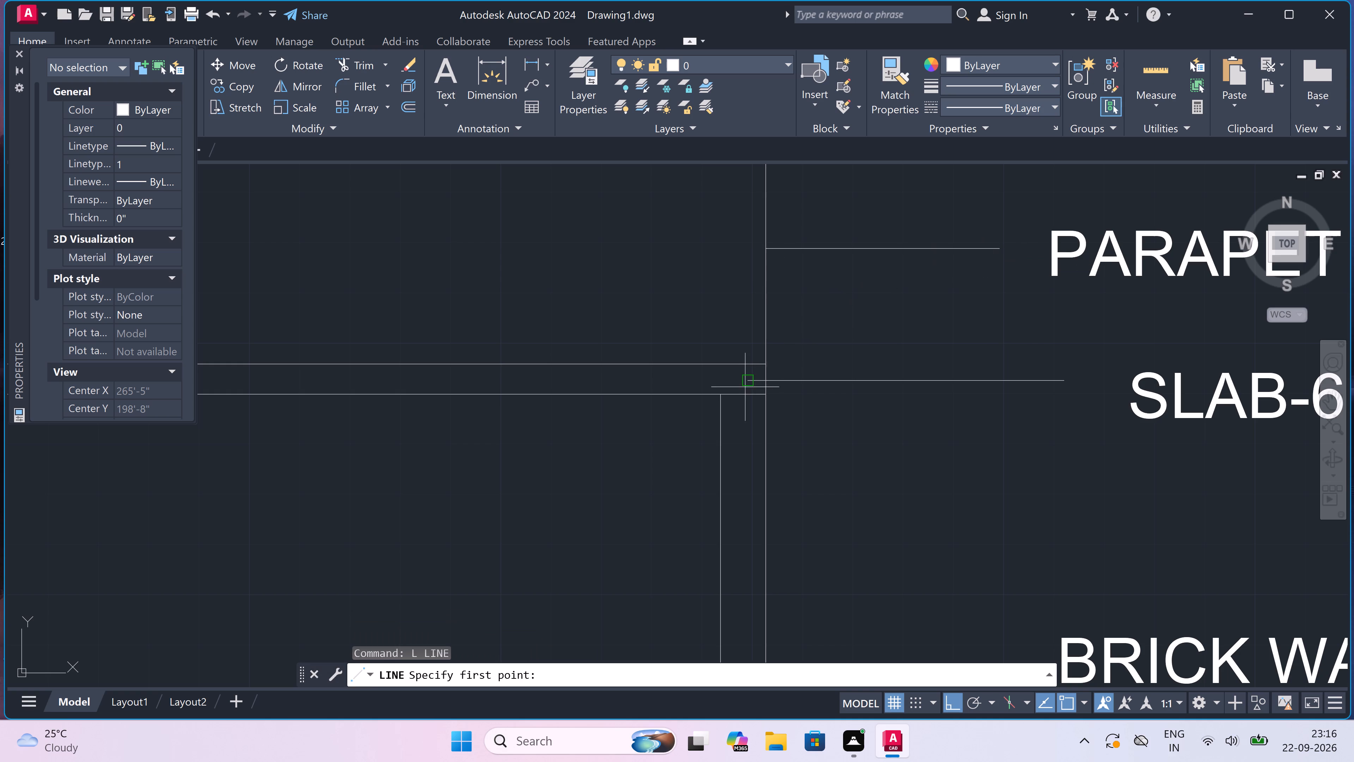
{"action": "left_click", "coordinate": [740, 363]}
{"action": "scroll", "coordinate": [738, 350], "scroll_direction": "down", "scroll_amount": 2}
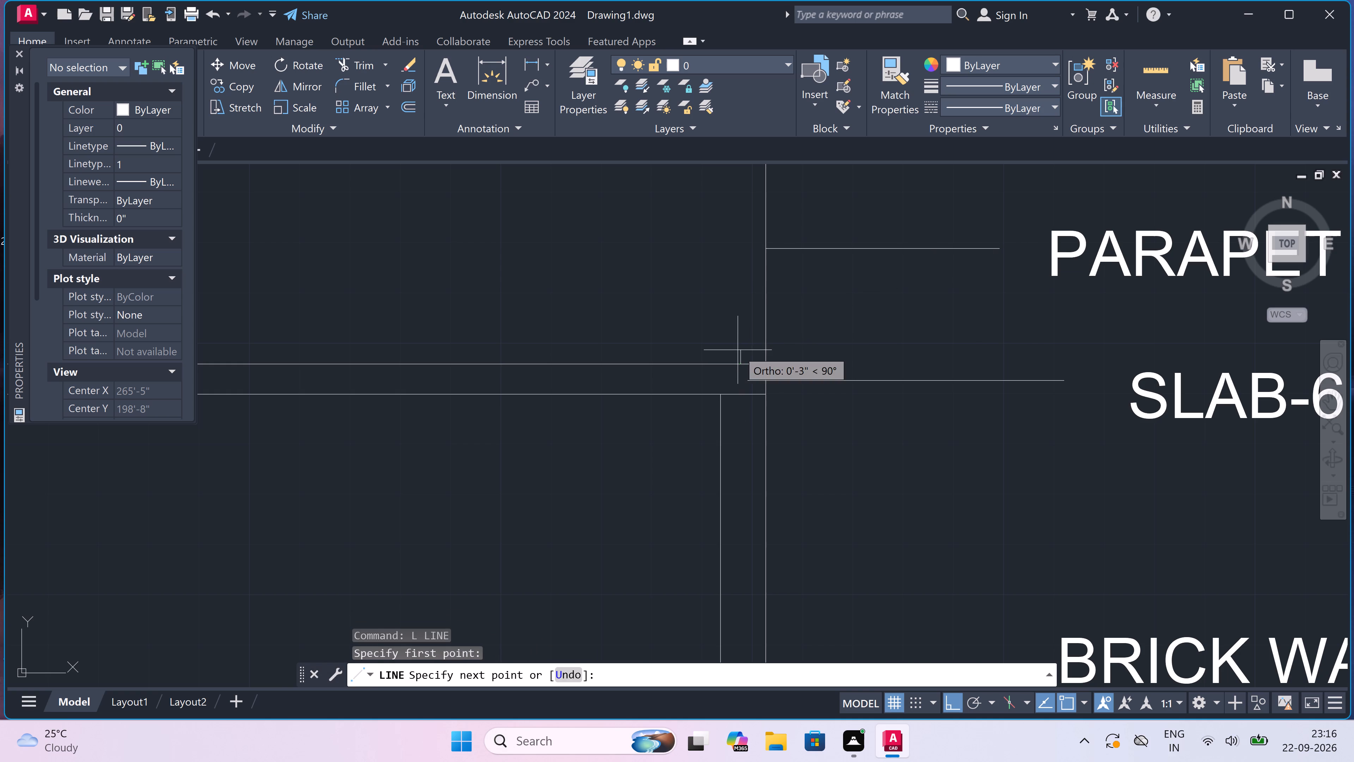
{"action": "scroll", "coordinate": [738, 350], "scroll_direction": "down", "scroll_amount": 1}
{"action": "scroll", "coordinate": [730, 309], "scroll_direction": "up", "scroll_amount": 2}
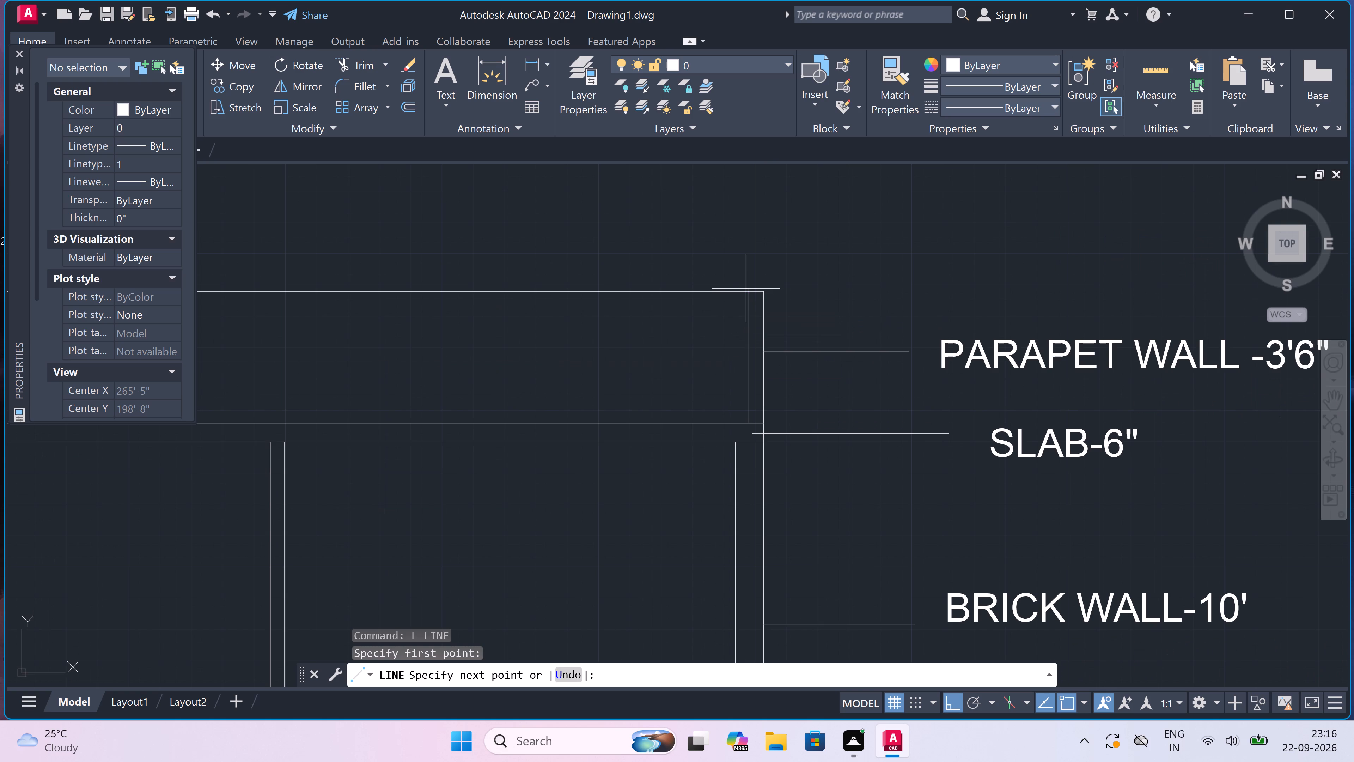
{"action": "left_click", "coordinate": [752, 289]}
{"action": "key", "text": "Escape"}
Draw a matching vertical inner-face line at the parapet's opposite end, from the top slab to the parapet's top edge.
{"action": "scroll", "coordinate": [752, 289], "scroll_direction": "down", "scroll_amount": 3}
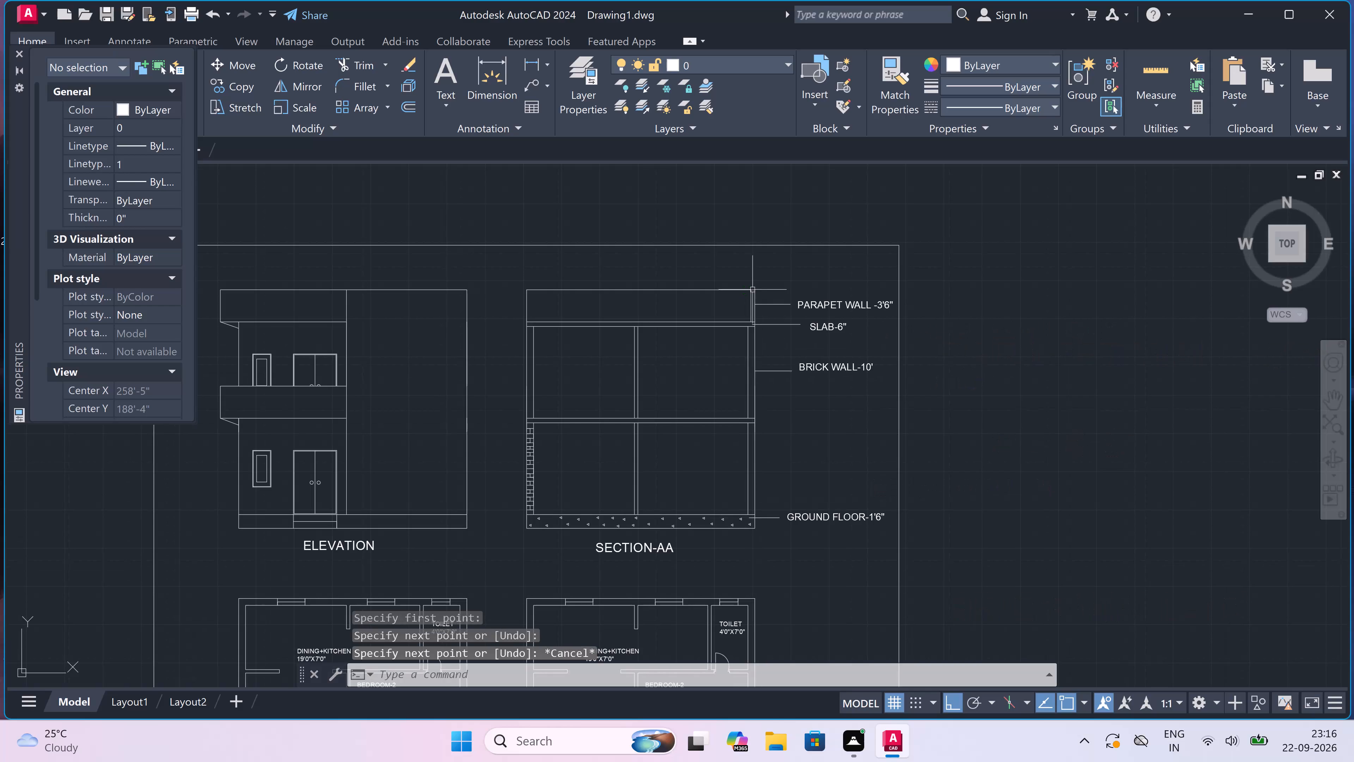
{"action": "scroll", "coordinate": [470, 307], "scroll_direction": "up", "scroll_amount": 2}
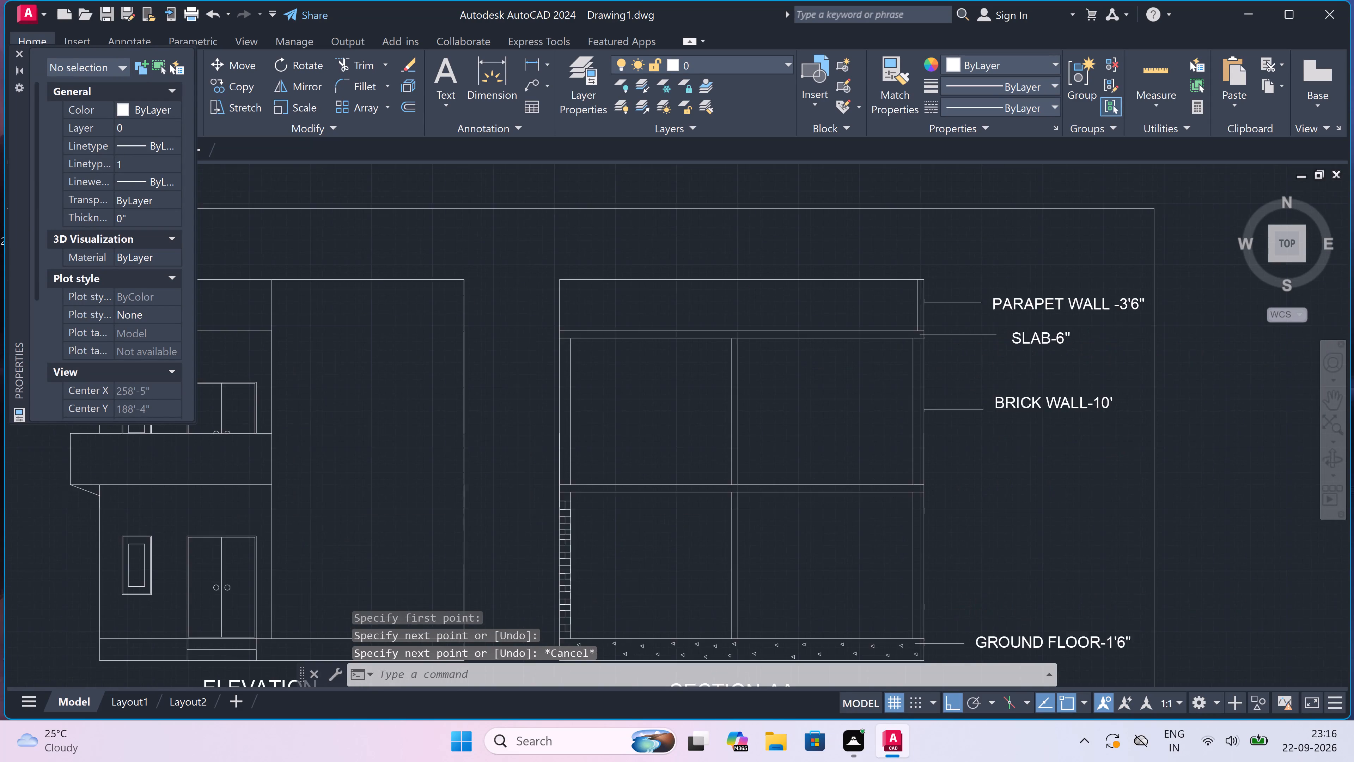
{"action": "key", "text": "space"}
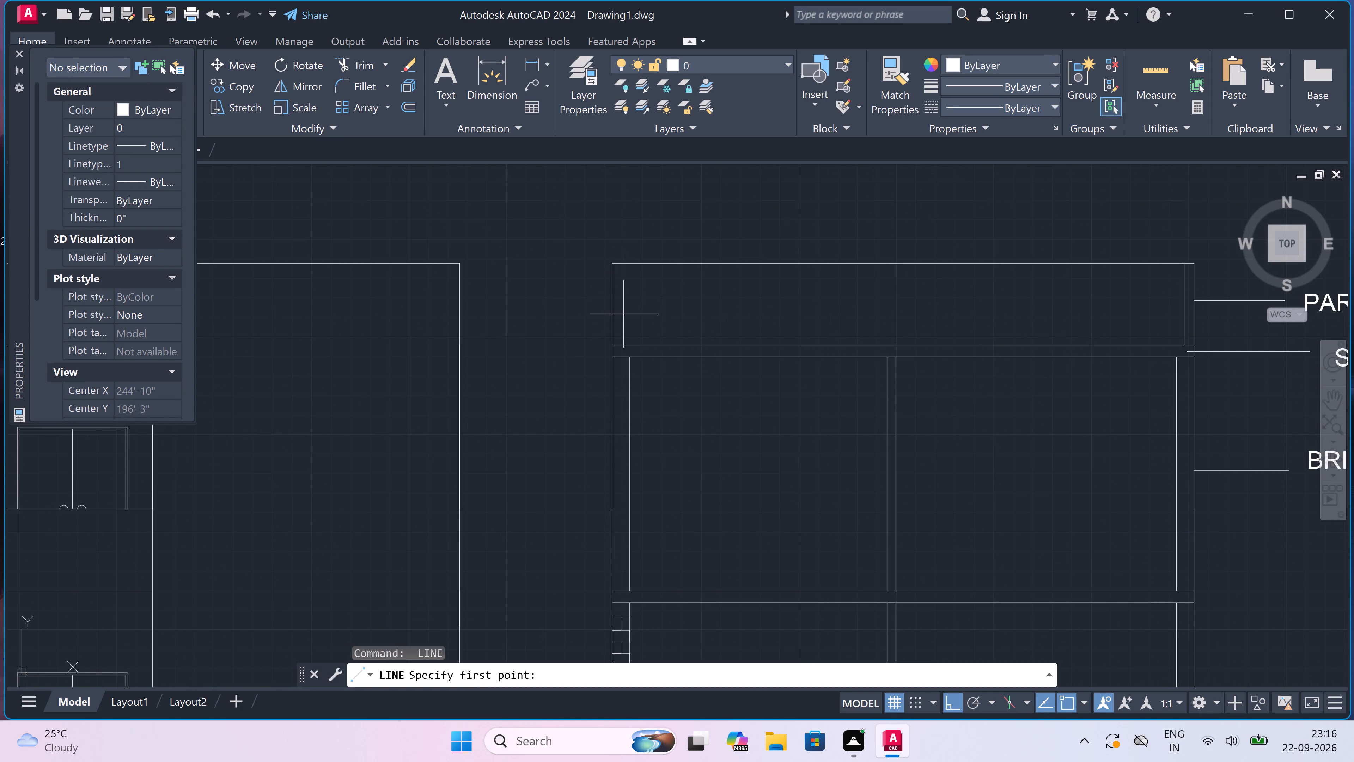
{"action": "scroll", "coordinate": [620, 344], "scroll_direction": "up", "scroll_amount": 2}
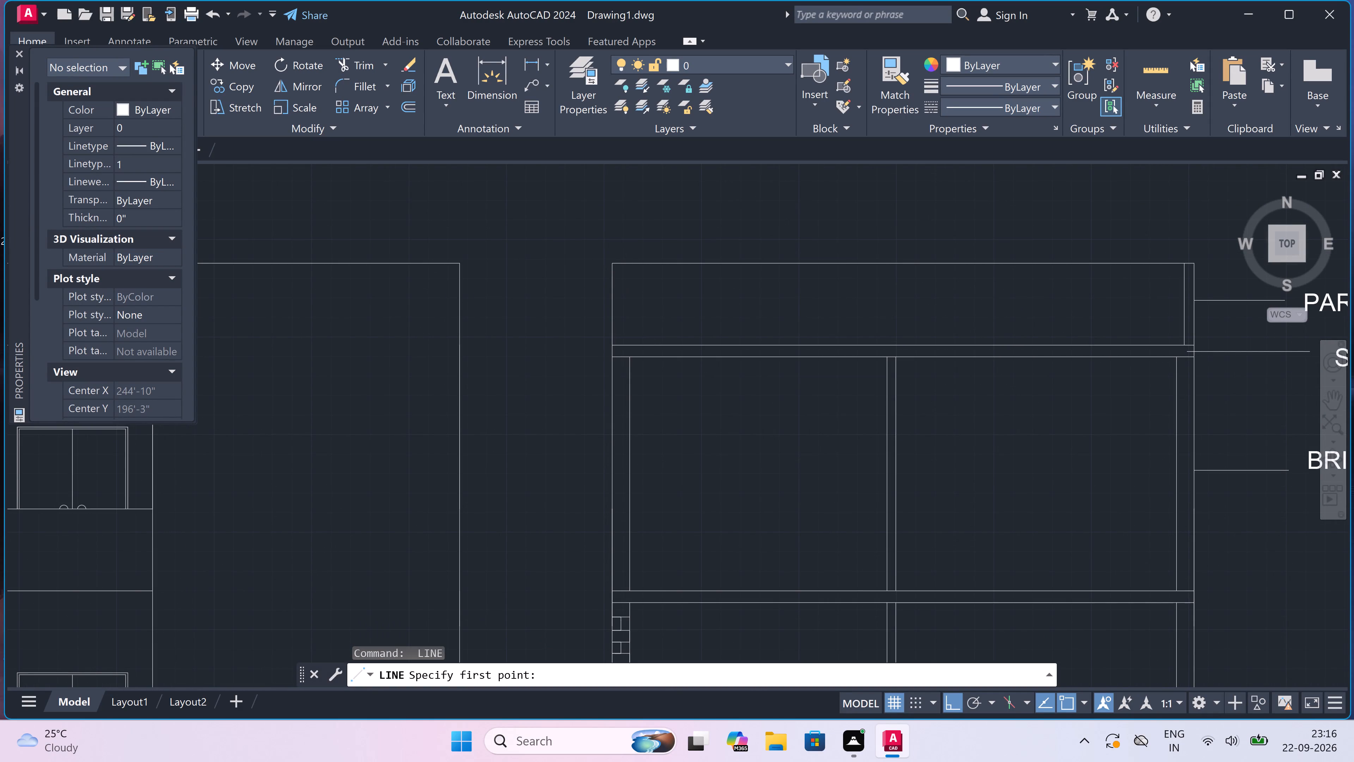
{"action": "scroll", "coordinate": [620, 344], "scroll_direction": "up", "scroll_amount": 1}
{"action": "left_click", "coordinate": [622, 349]}
{"action": "scroll", "coordinate": [622, 331], "scroll_direction": "down", "scroll_amount": 4}
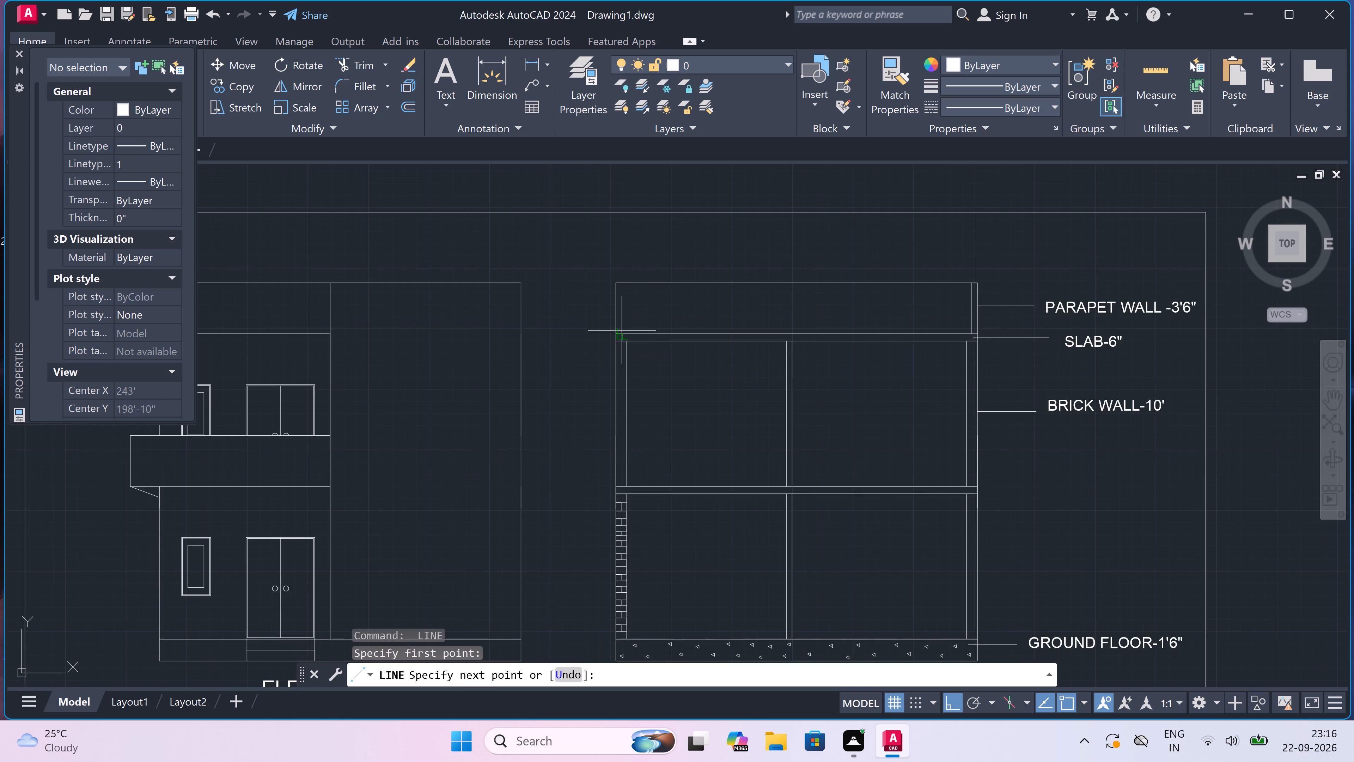
{"action": "scroll", "coordinate": [615, 281], "scroll_direction": "up", "scroll_amount": 2}
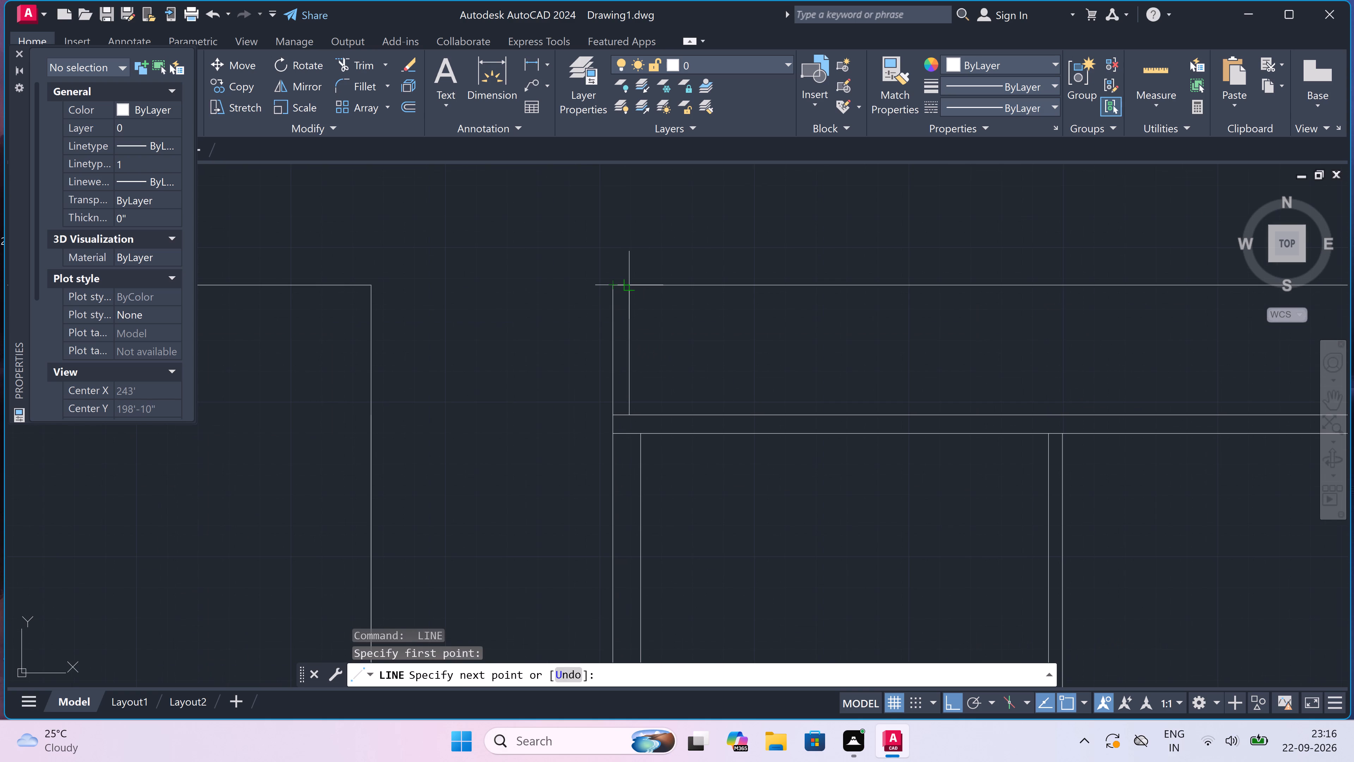
{"action": "left_click", "coordinate": [634, 284]}
{"action": "key", "text": "Escape"}
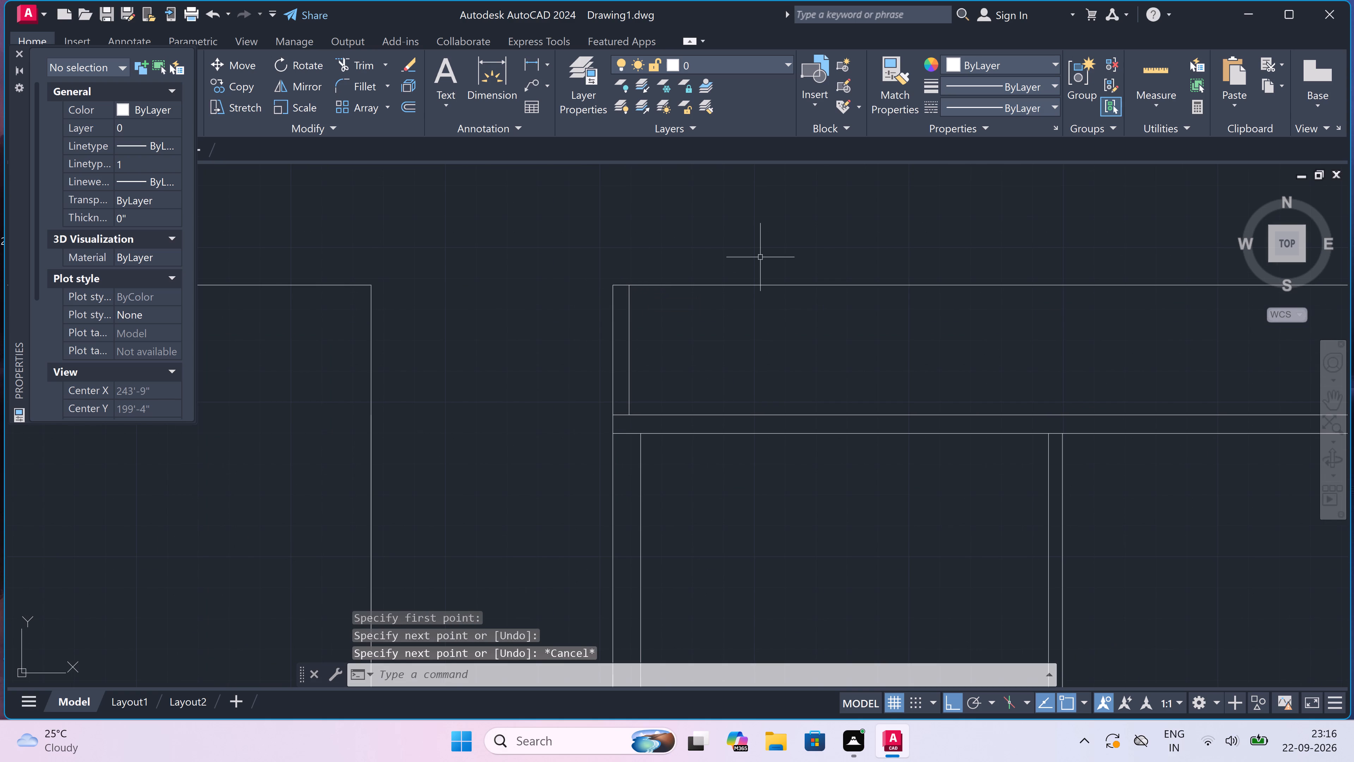
Copy the brick lines of the ground-storey left outer wall, from the wall's base corner, onto the upper-storey wall directly above.
{"action": "scroll", "coordinate": [760, 257], "scroll_direction": "down", "scroll_amount": 5}
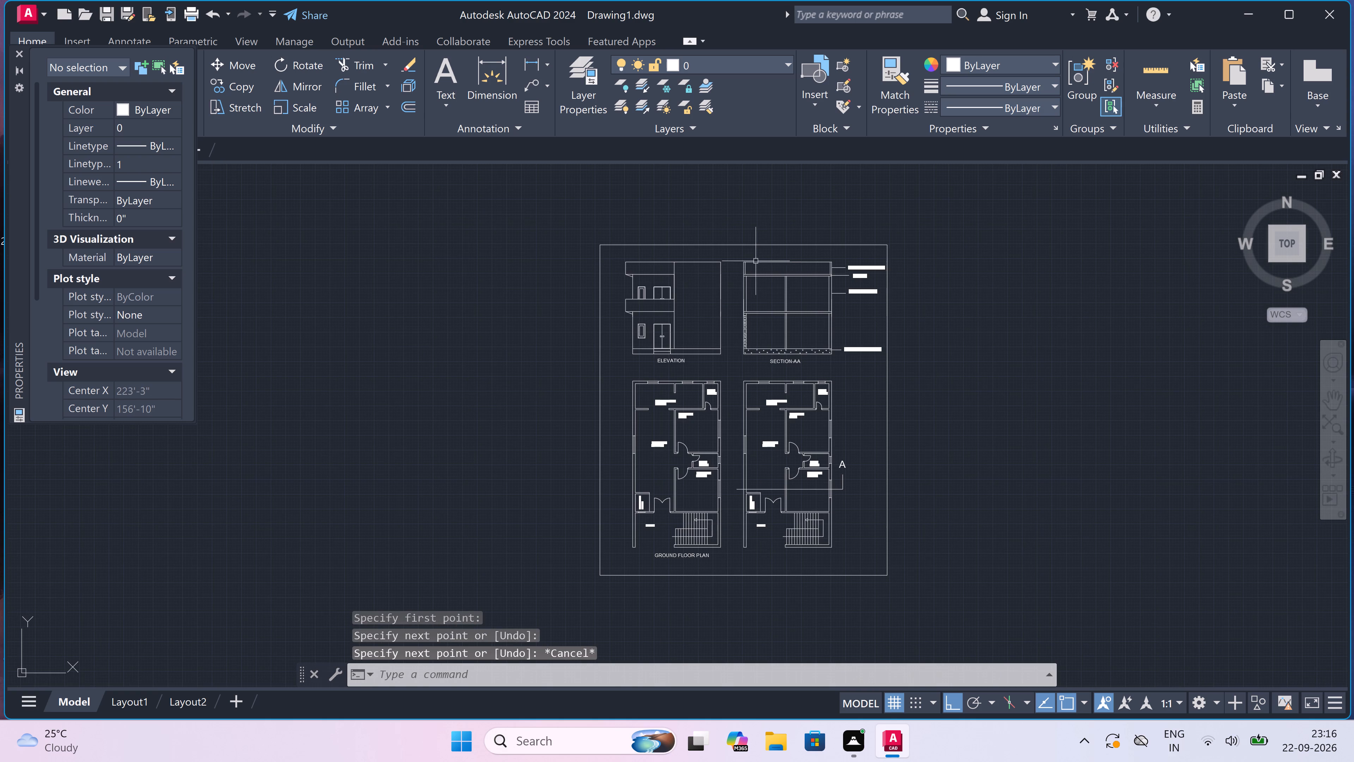
{"action": "scroll", "coordinate": [705, 425], "scroll_direction": "up", "scroll_amount": 2}
{"action": "scroll", "coordinate": [703, 425], "scroll_direction": "down", "scroll_amount": 2}
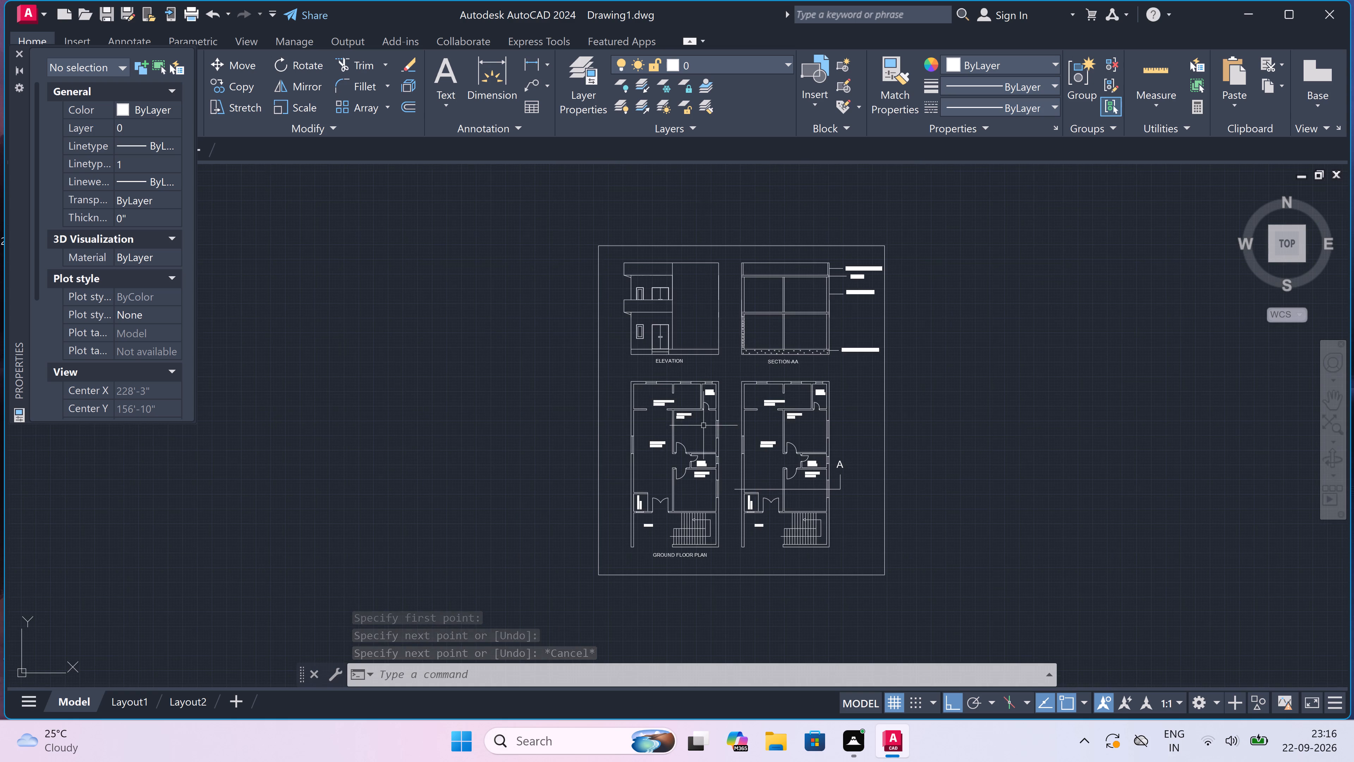
{"action": "scroll", "coordinate": [765, 282], "scroll_direction": "up", "scroll_amount": 2}
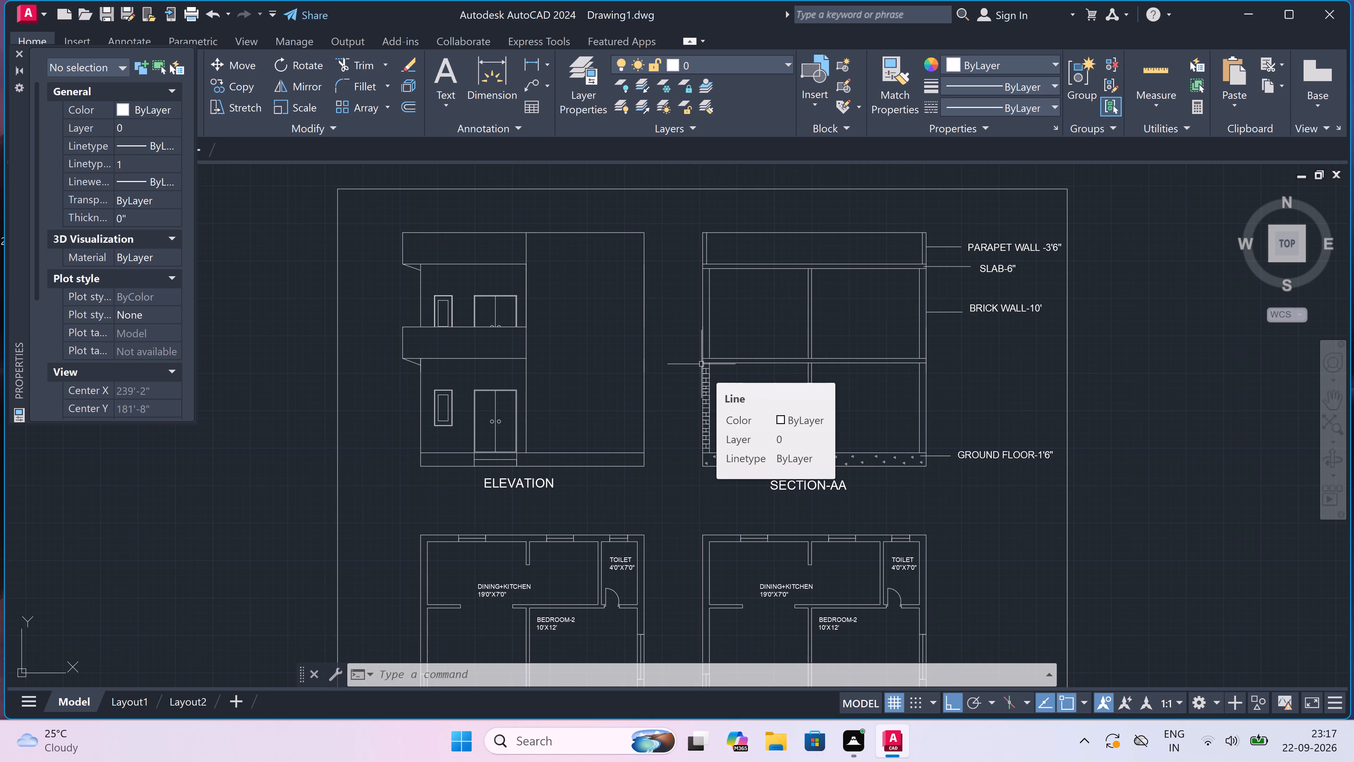
{"action": "scroll", "coordinate": [695, 398], "scroll_direction": "up", "scroll_amount": 3}
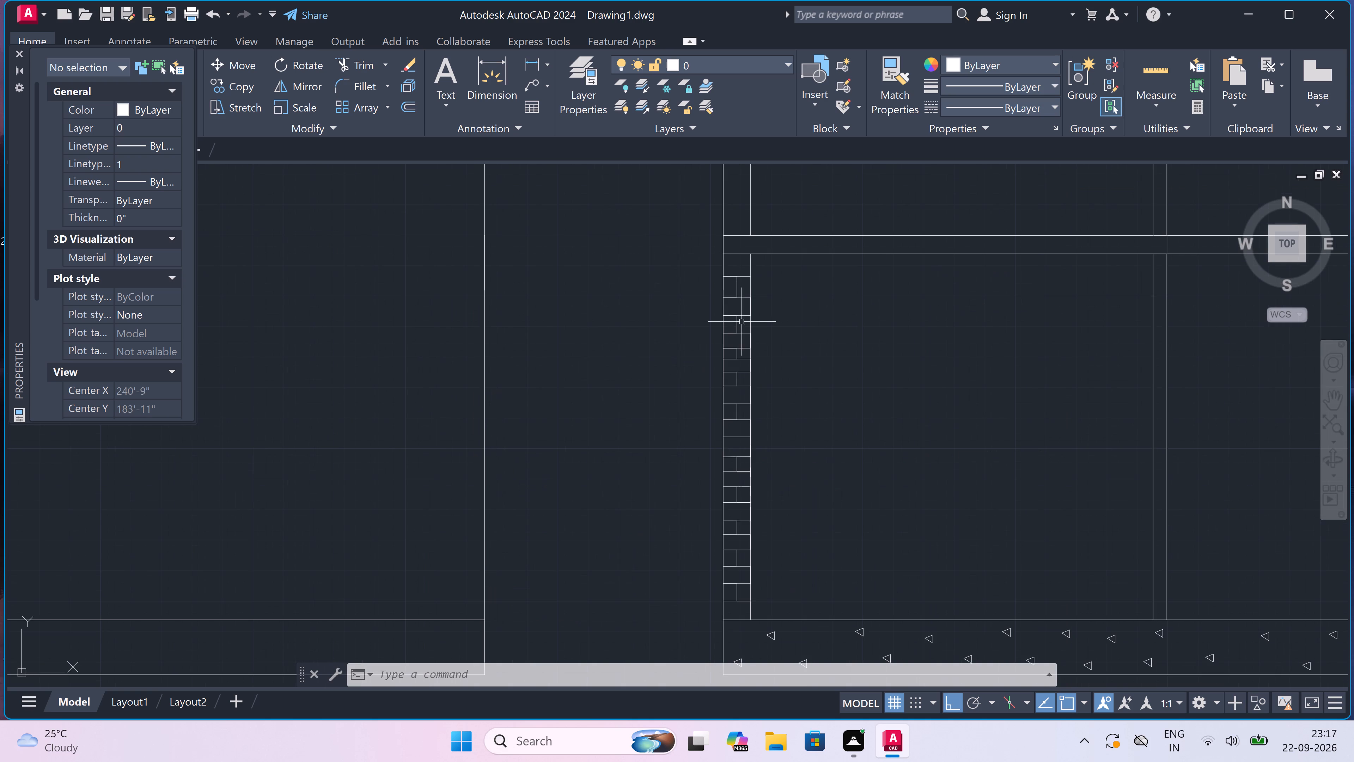
{"action": "left_click", "coordinate": [741, 269]}
{"action": "scroll", "coordinate": [749, 456], "scroll_direction": "down", "scroll_amount": 2}
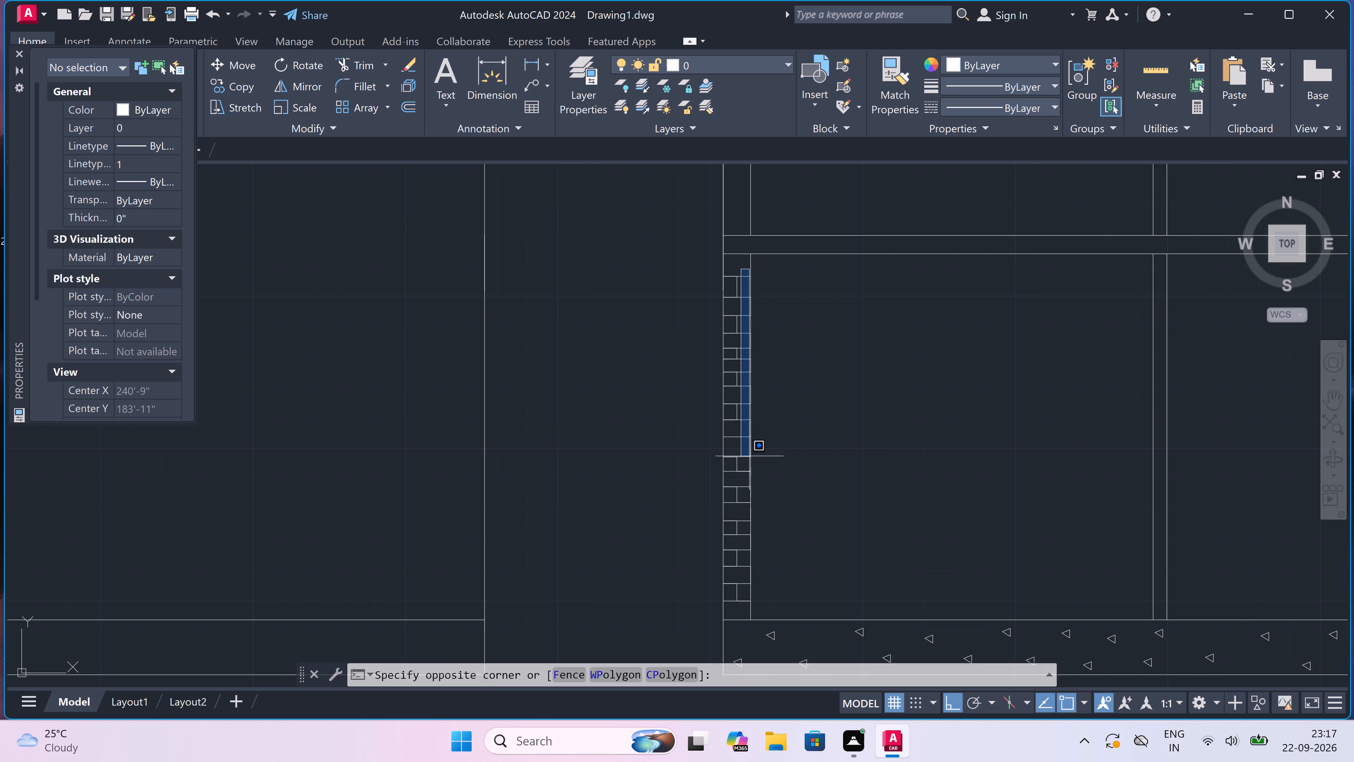
{"action": "scroll", "coordinate": [743, 529], "scroll_direction": "up", "scroll_amount": 4}
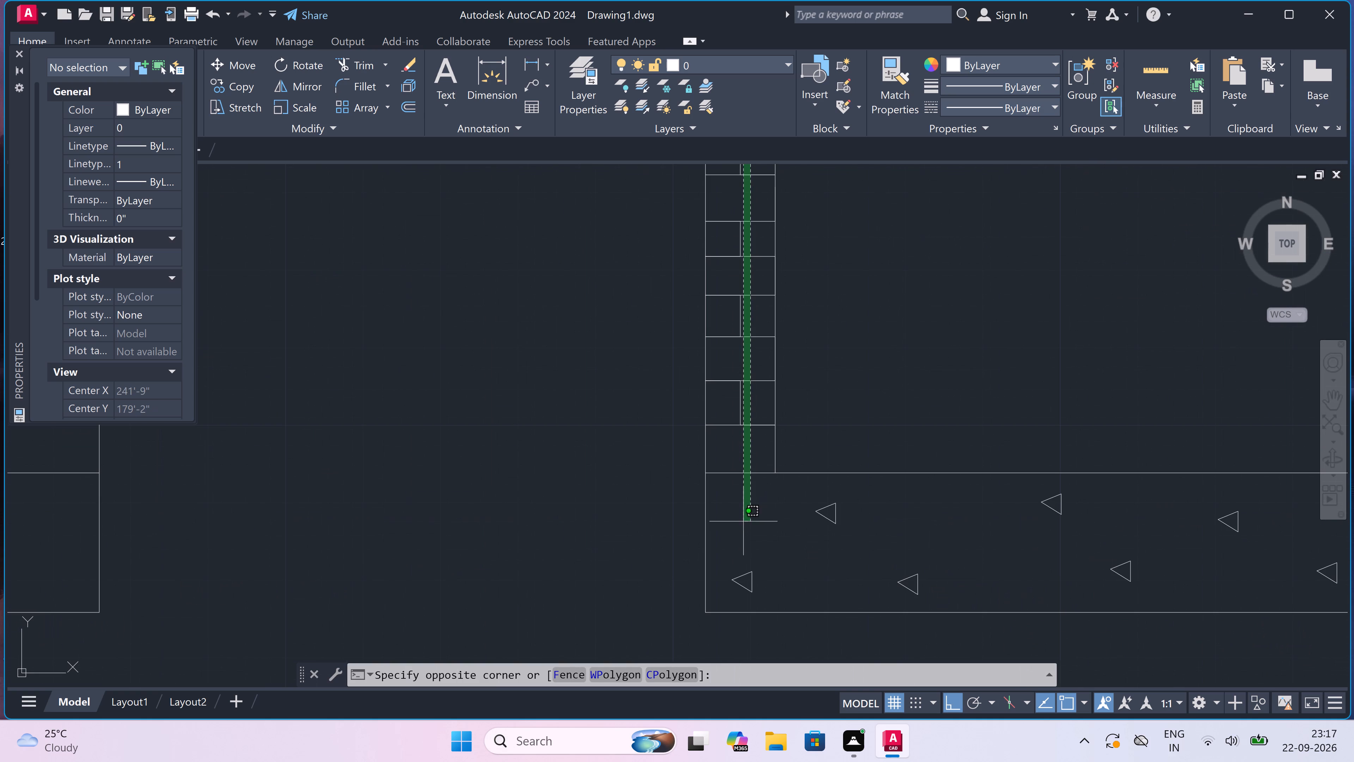
{"action": "left_click", "coordinate": [731, 450]}
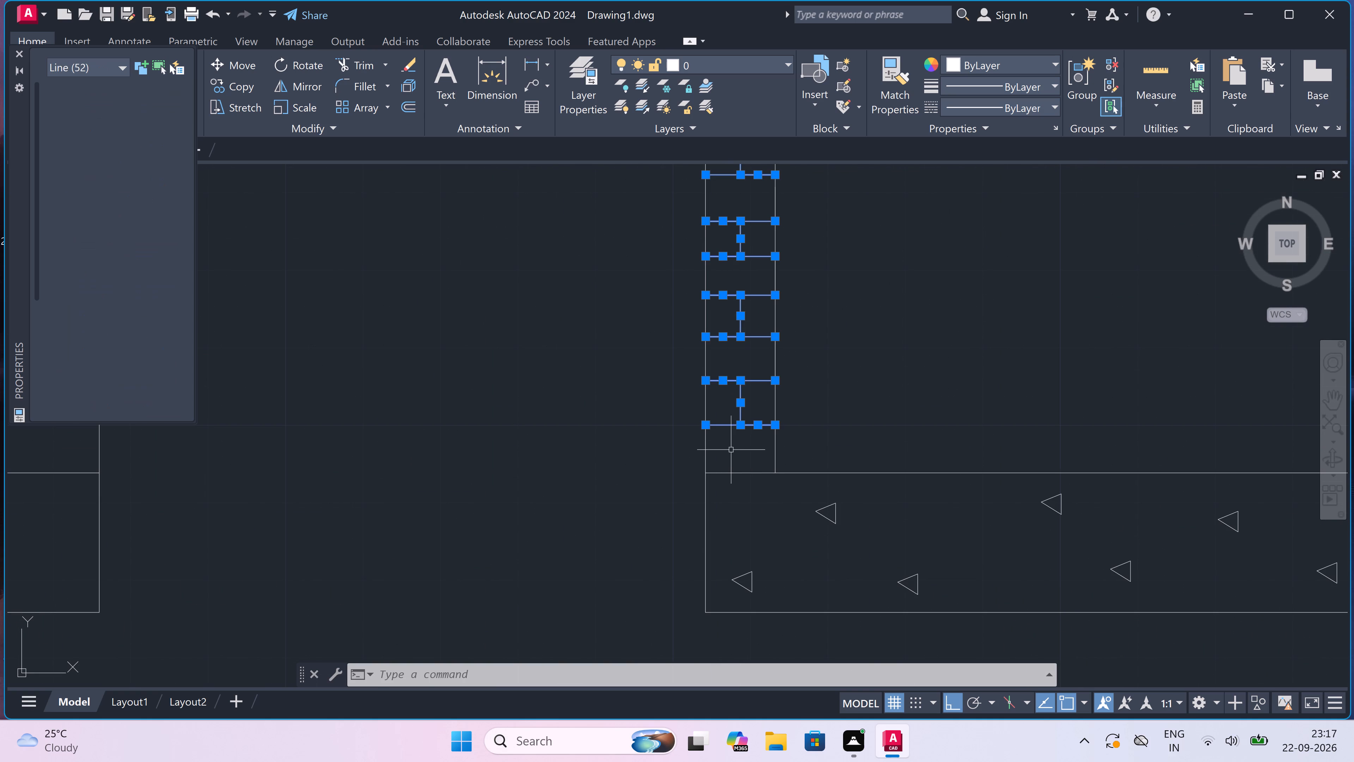
{"action": "left_click", "coordinate": [236, 83]}
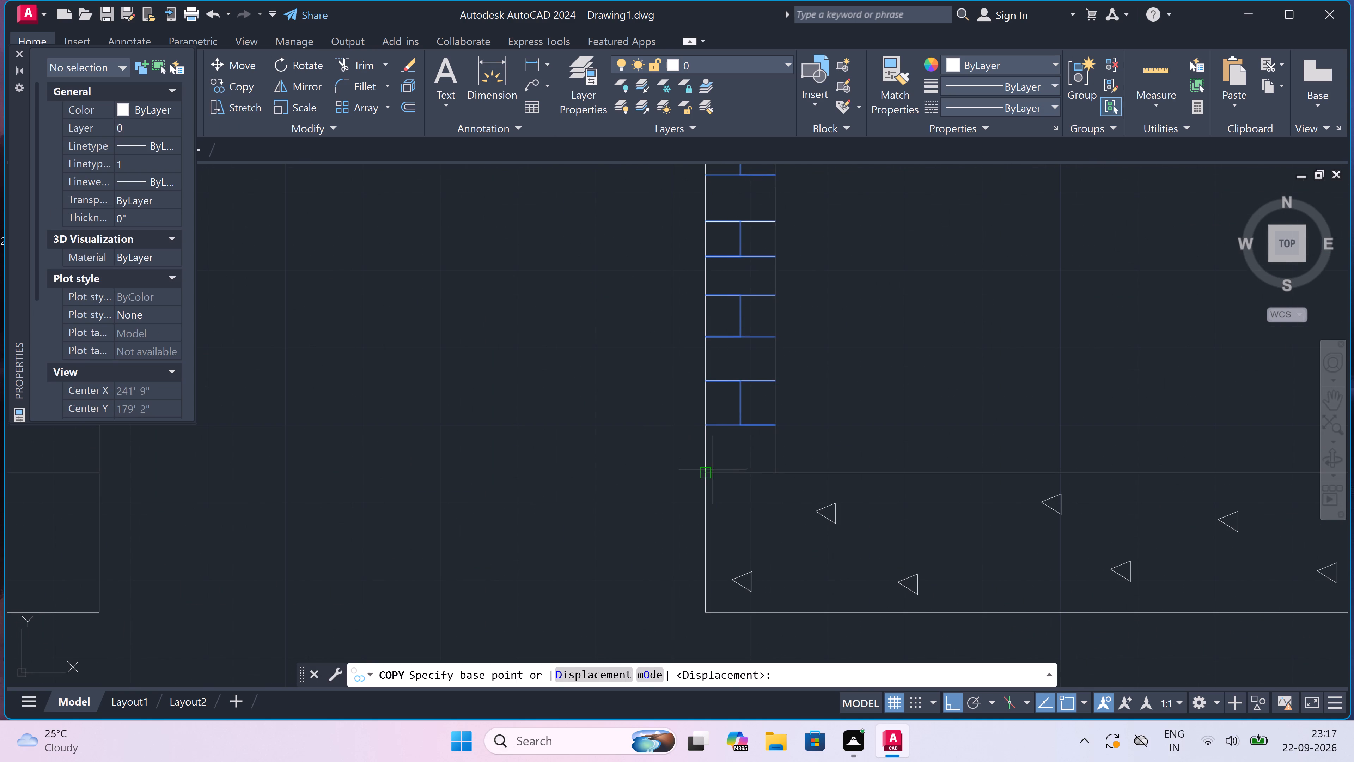
{"action": "left_click", "coordinate": [702, 468]}
{"action": "scroll", "coordinate": [701, 410], "scroll_direction": "down", "scroll_amount": 6}
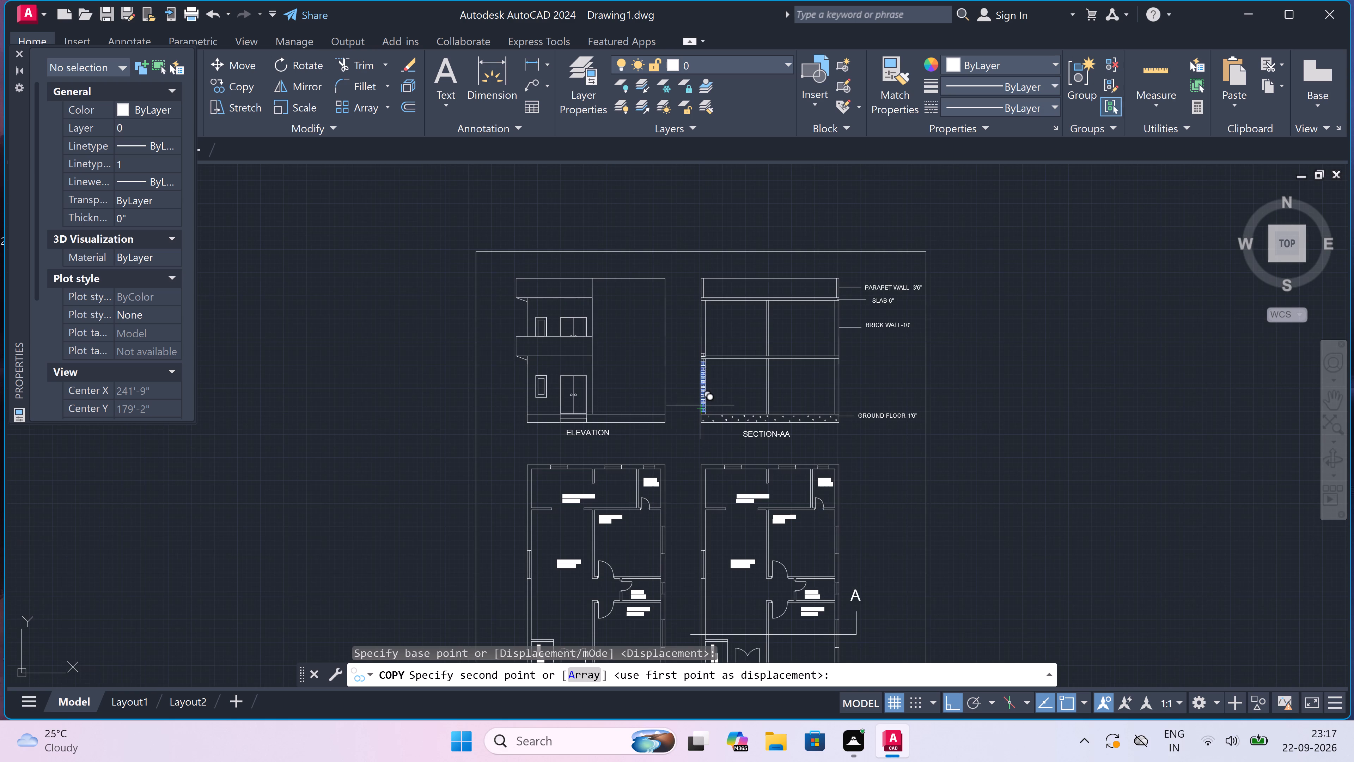
{"action": "scroll", "coordinate": [684, 329], "scroll_direction": "up", "scroll_amount": 3}
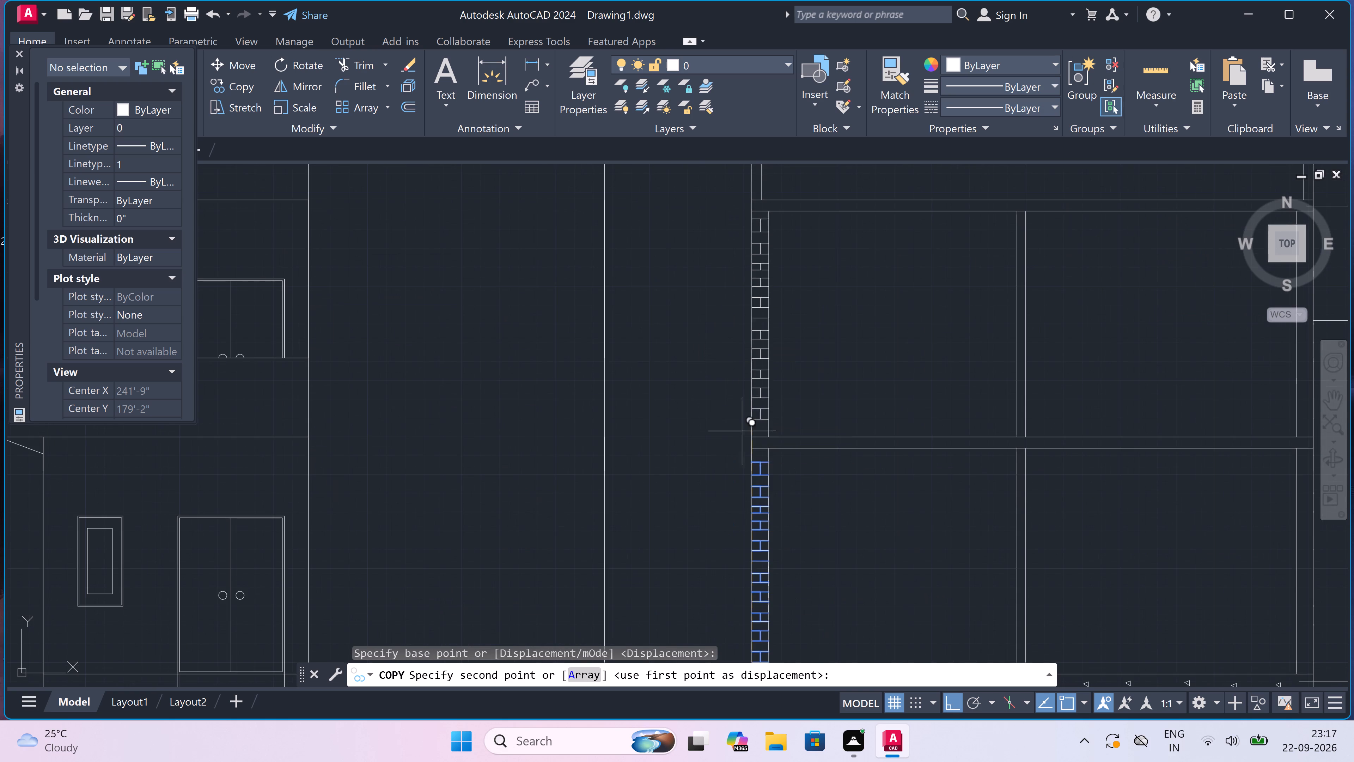
{"action": "scroll", "coordinate": [746, 445], "scroll_direction": "up", "scroll_amount": 3}
{"action": "left_click", "coordinate": [765, 407]}
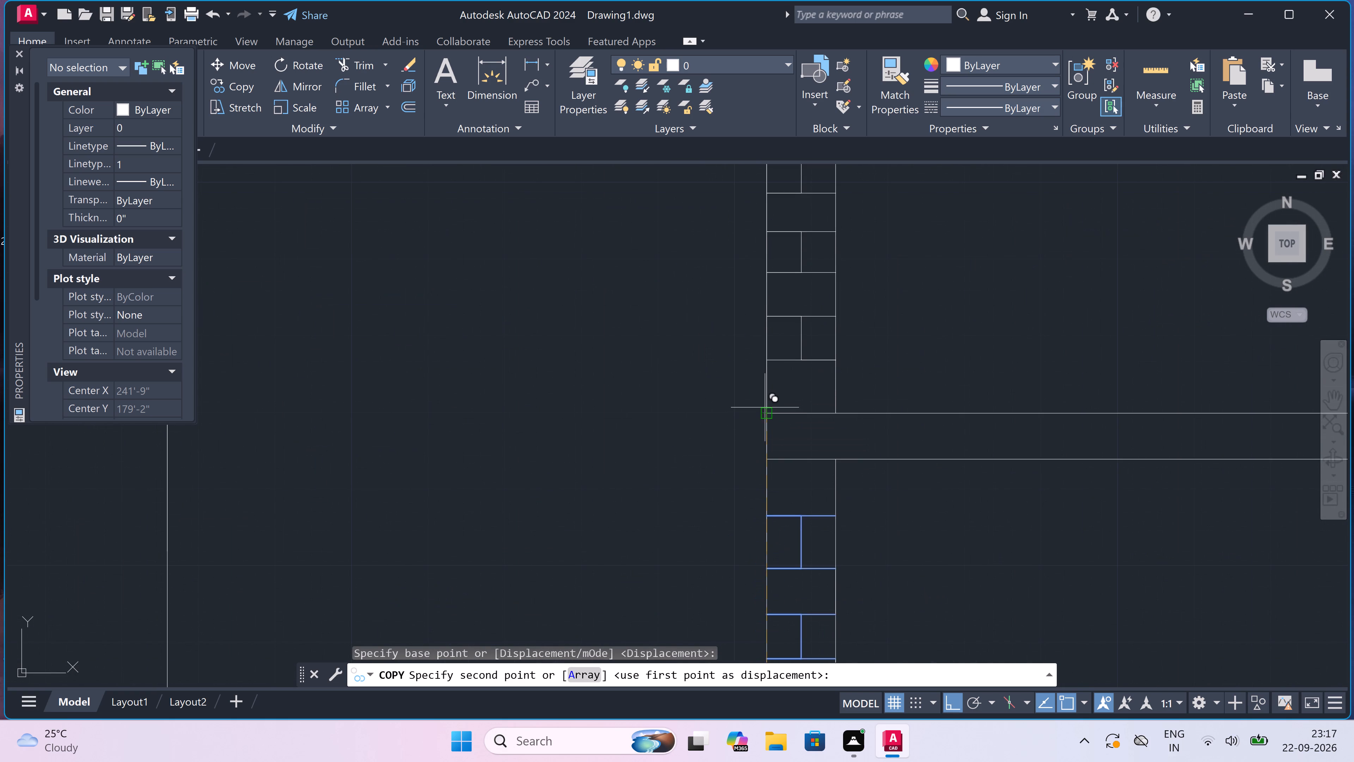
Turn Ortho off and place another copy of the brick lines in Section-AA's ground-storey right outer wall, at its inner base corner.
{"action": "scroll", "coordinate": [713, 408], "scroll_direction": "down", "scroll_amount": 3}
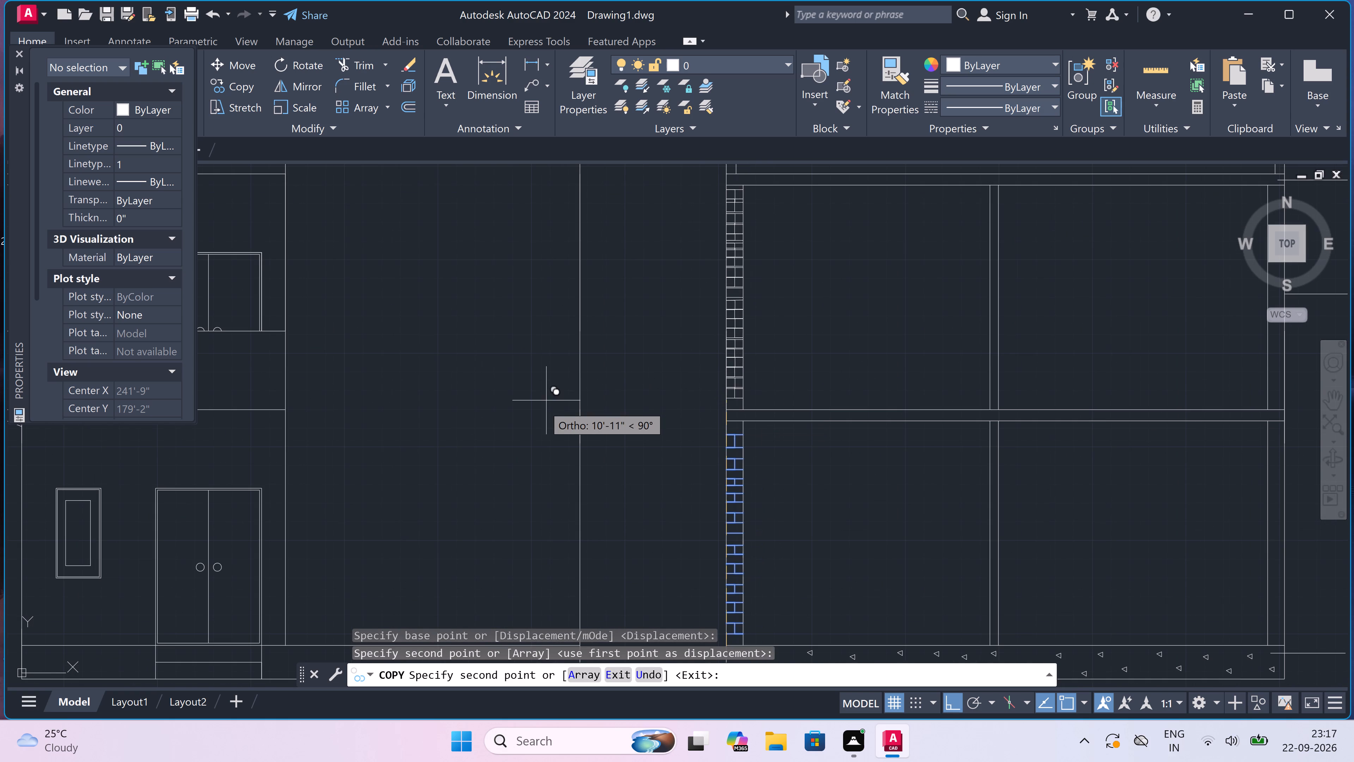
{"action": "key", "text": "F8"}
{"action": "scroll", "coordinate": [540, 407], "scroll_direction": "down", "scroll_amount": 2}
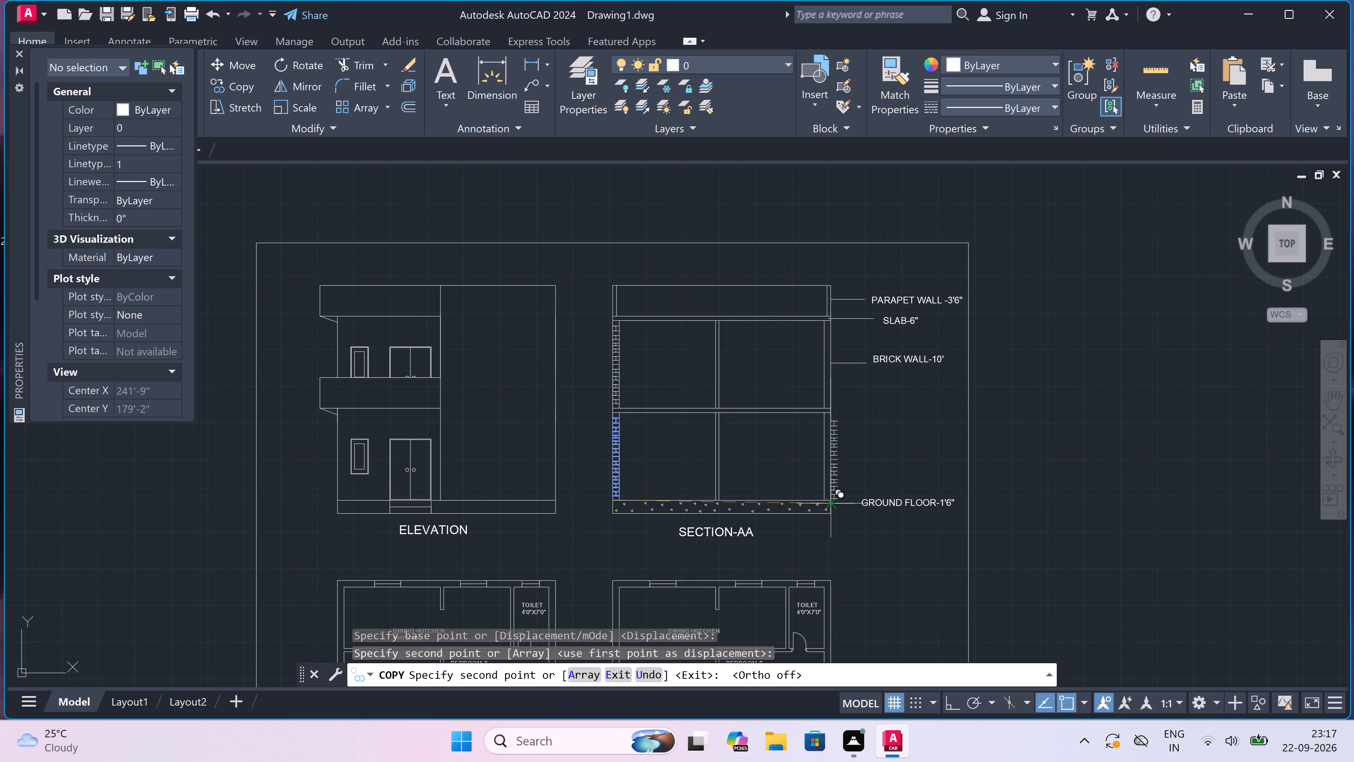
{"action": "scroll", "coordinate": [830, 506], "scroll_direction": "up", "scroll_amount": 3}
{"action": "scroll", "coordinate": [806, 484], "scroll_direction": "up", "scroll_amount": 2}
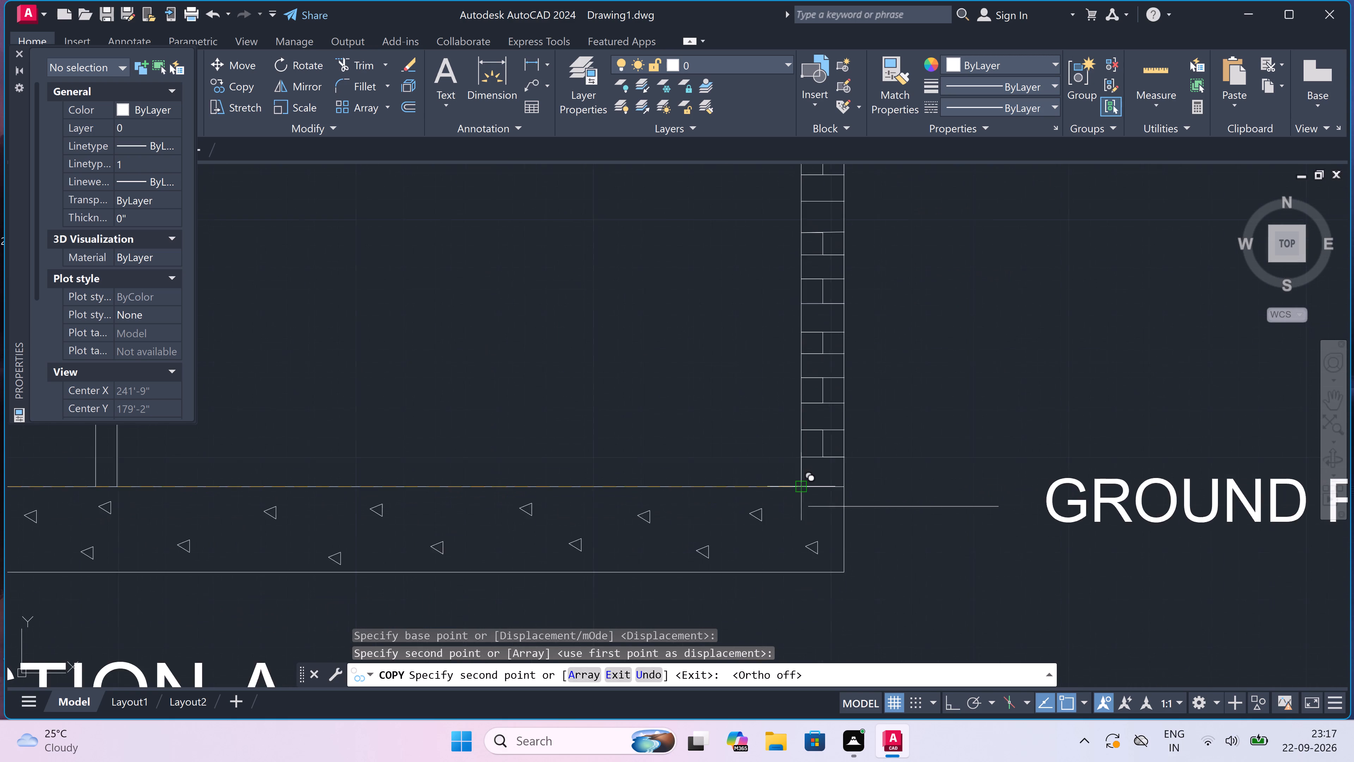
{"action": "left_click", "coordinate": [803, 484]}
Place a further copy of the brick lines in Section-AA's upper-storey right outer wall, at its inner base corner, and end the Copy.
{"action": "scroll", "coordinate": [803, 484], "scroll_direction": "down", "scroll_amount": 4}
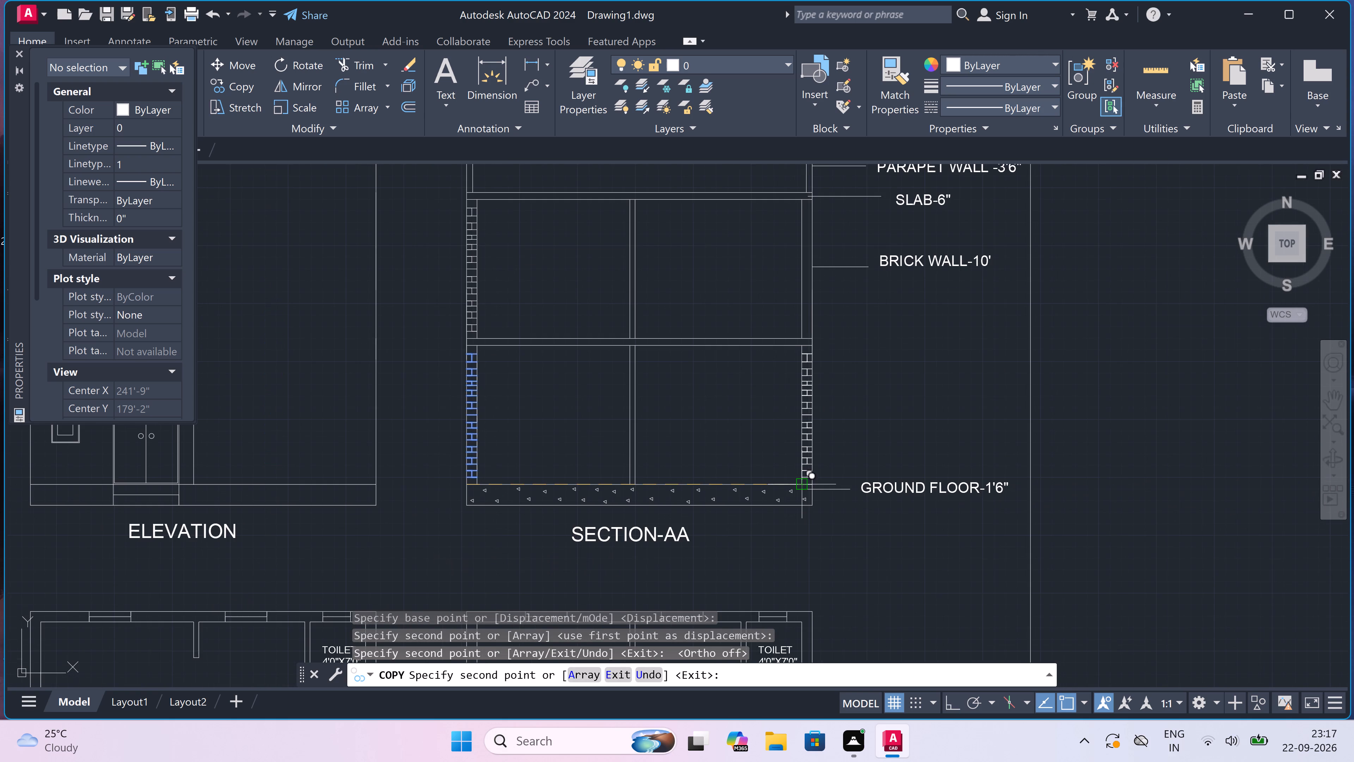
{"action": "scroll", "coordinate": [799, 291], "scroll_direction": "up", "scroll_amount": 4}
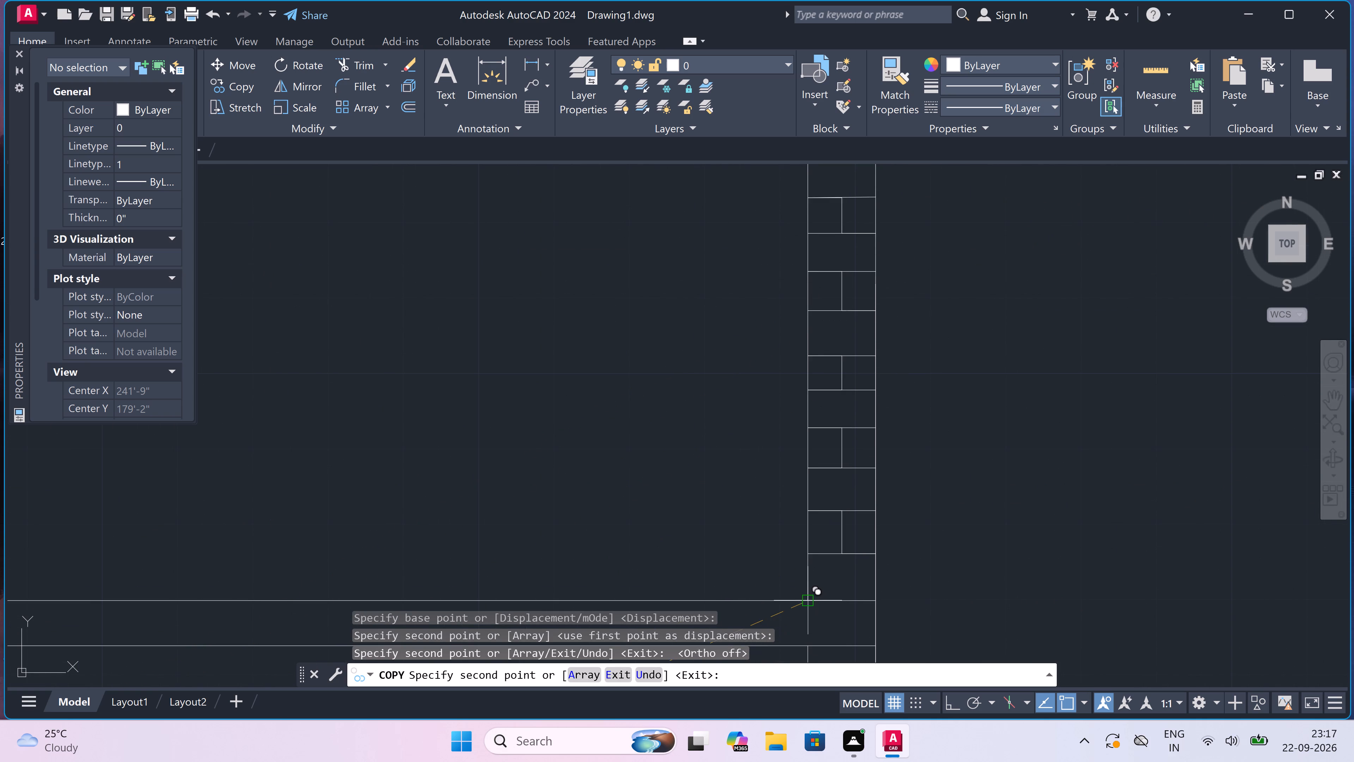
{"action": "left_click", "coordinate": [809, 595]}
{"action": "scroll", "coordinate": [771, 533], "scroll_direction": "down", "scroll_amount": 3}
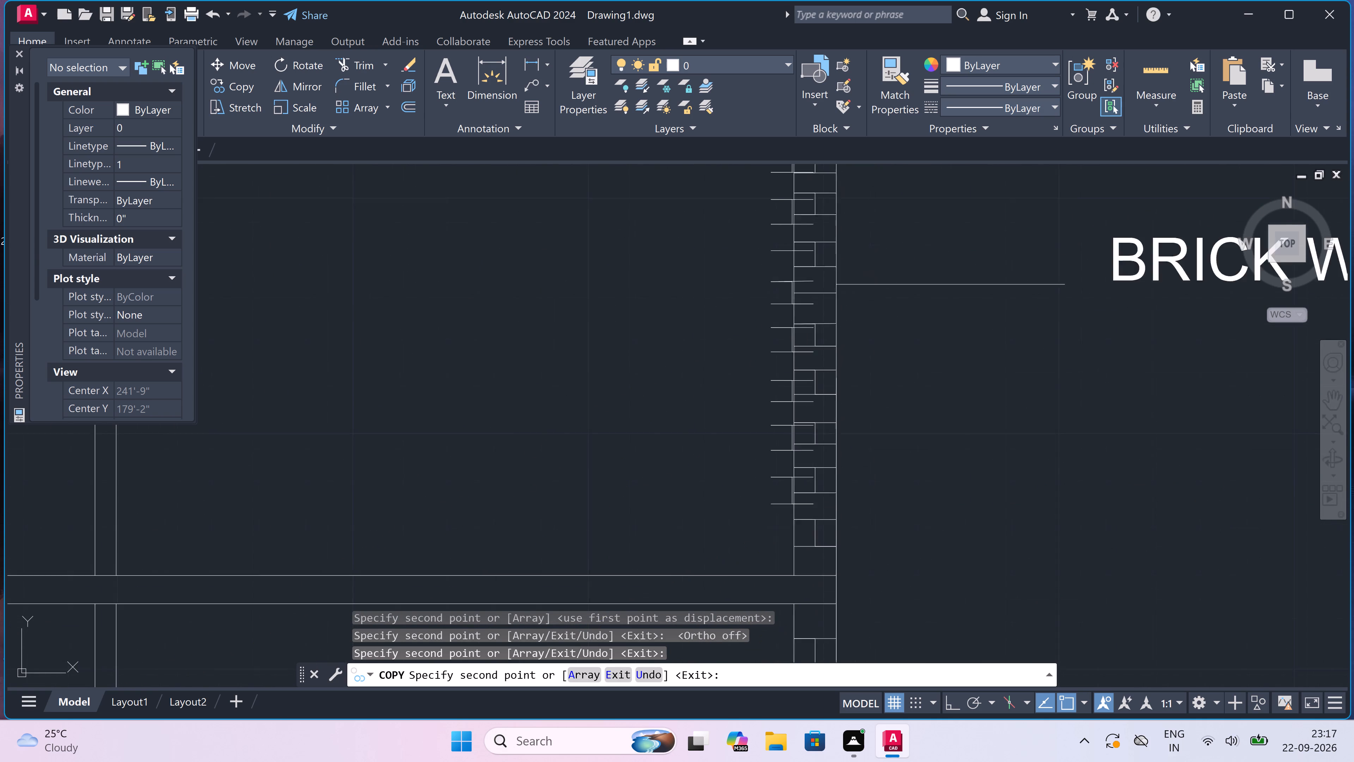
{"action": "key", "text": "Escape"}
Close the Properties palette.
{"action": "scroll", "coordinate": [757, 505], "scroll_direction": "down", "scroll_amount": 5}
{"action": "scroll", "coordinate": [695, 537], "scroll_direction": "up", "scroll_amount": 3}
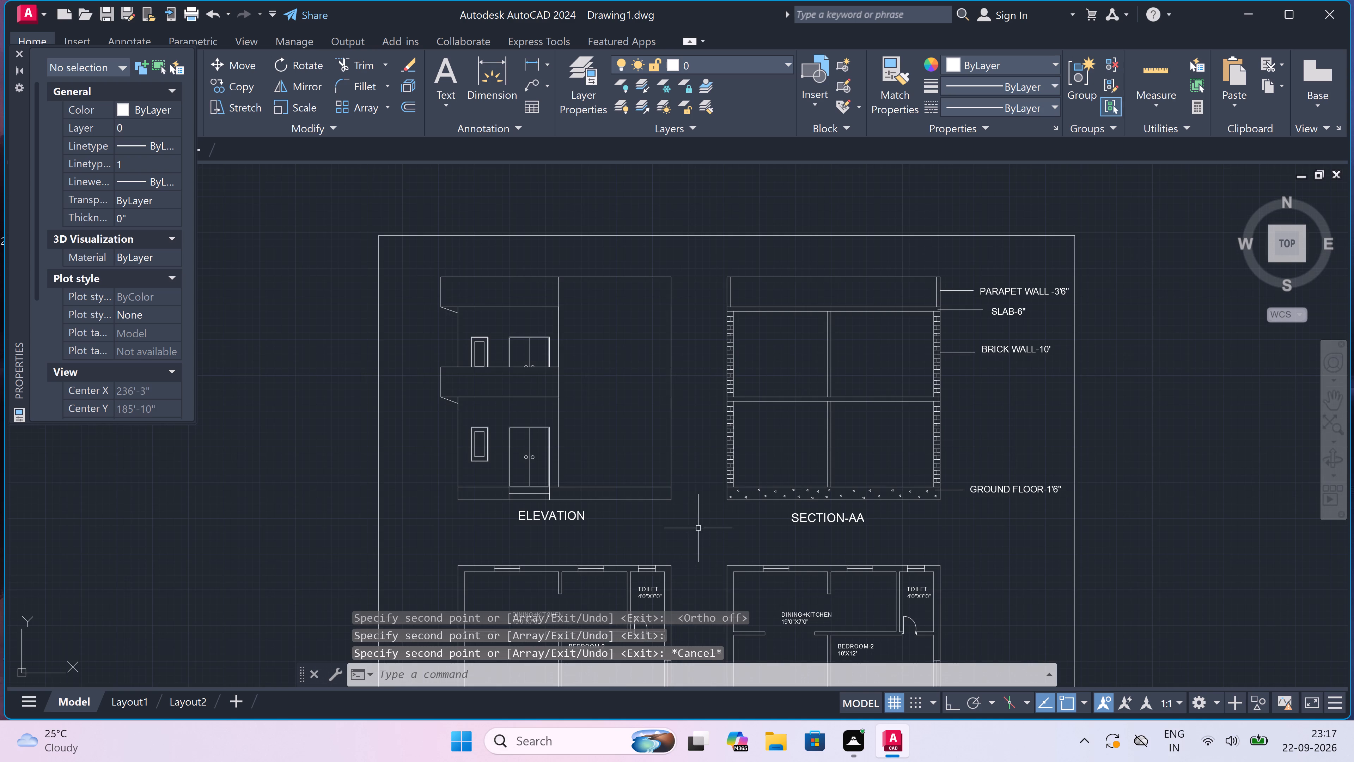
{"action": "left_click", "coordinate": [18, 49]}
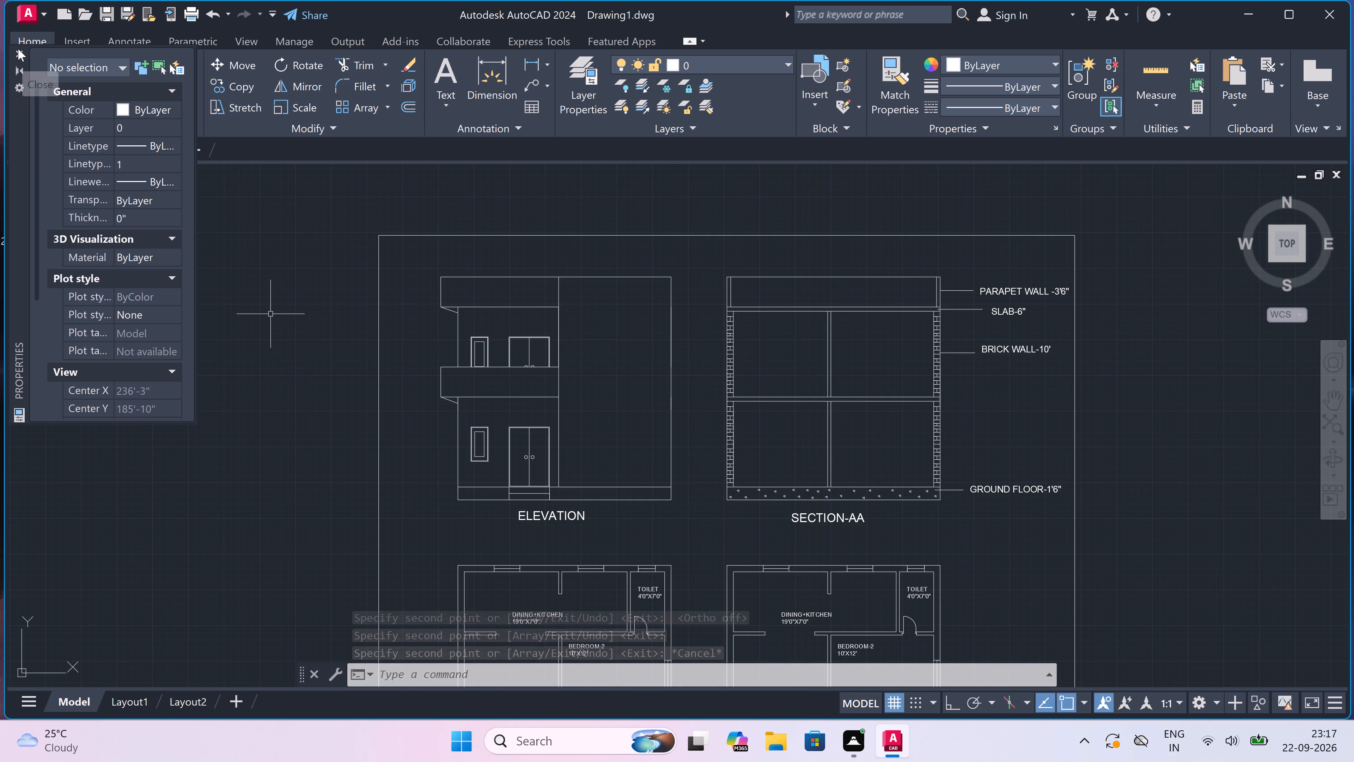
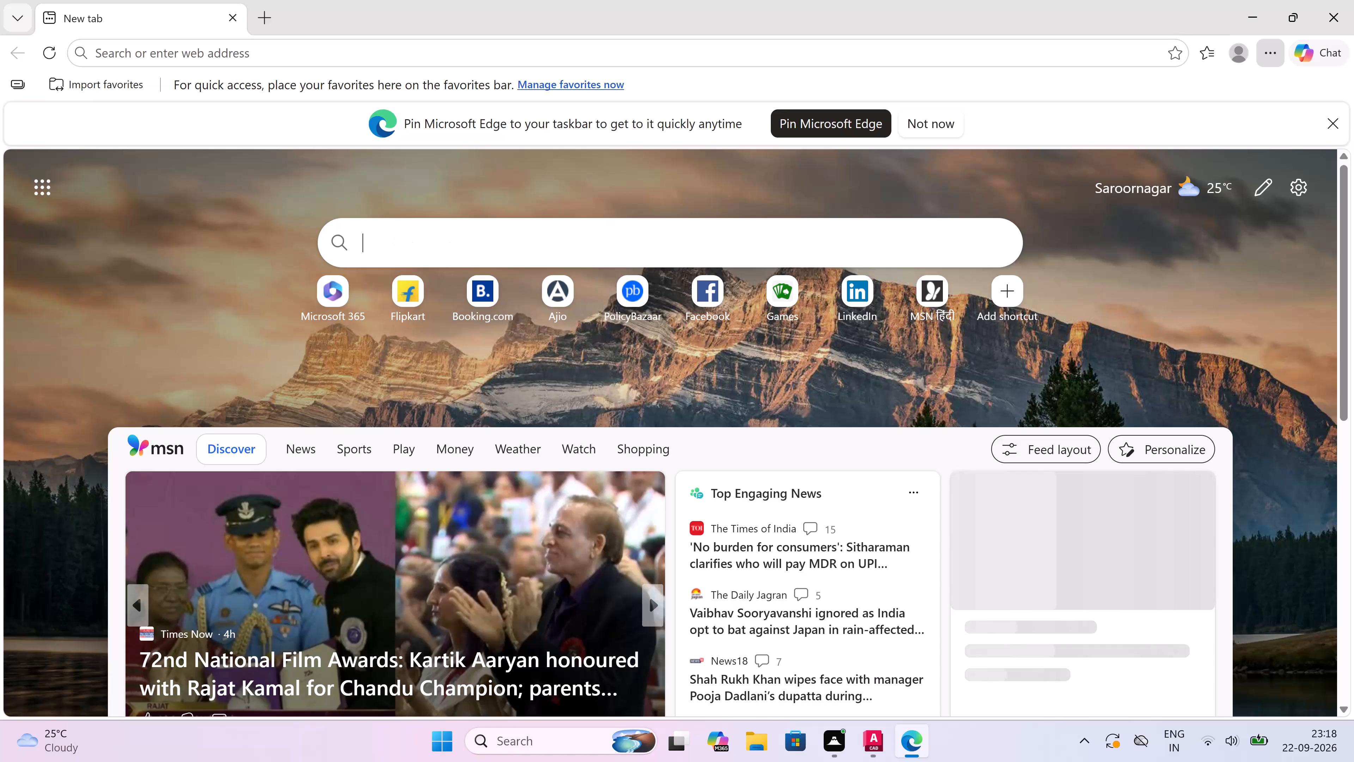
Search the web for "dining table front view cad block".
{"action": "left_click", "coordinate": [453, 245]}
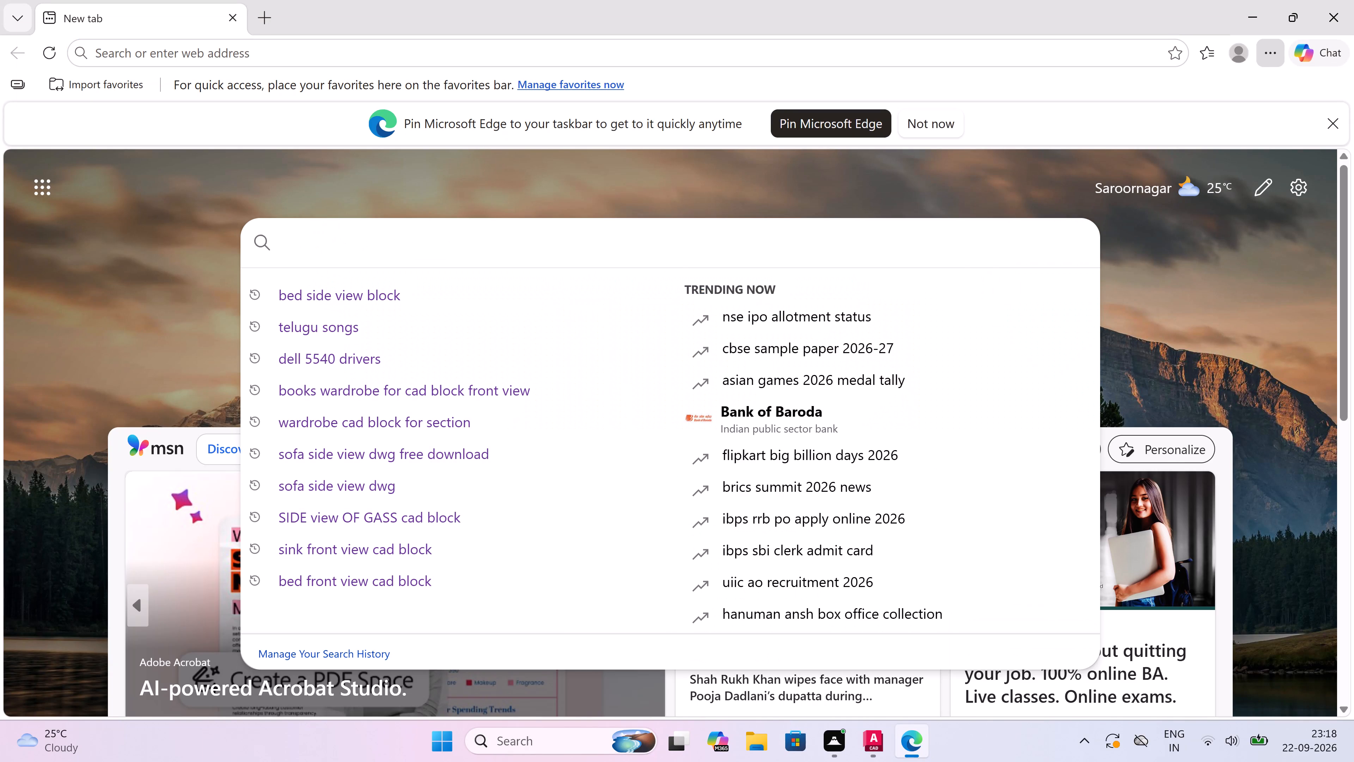
{"action": "type", "text": "FROU"}
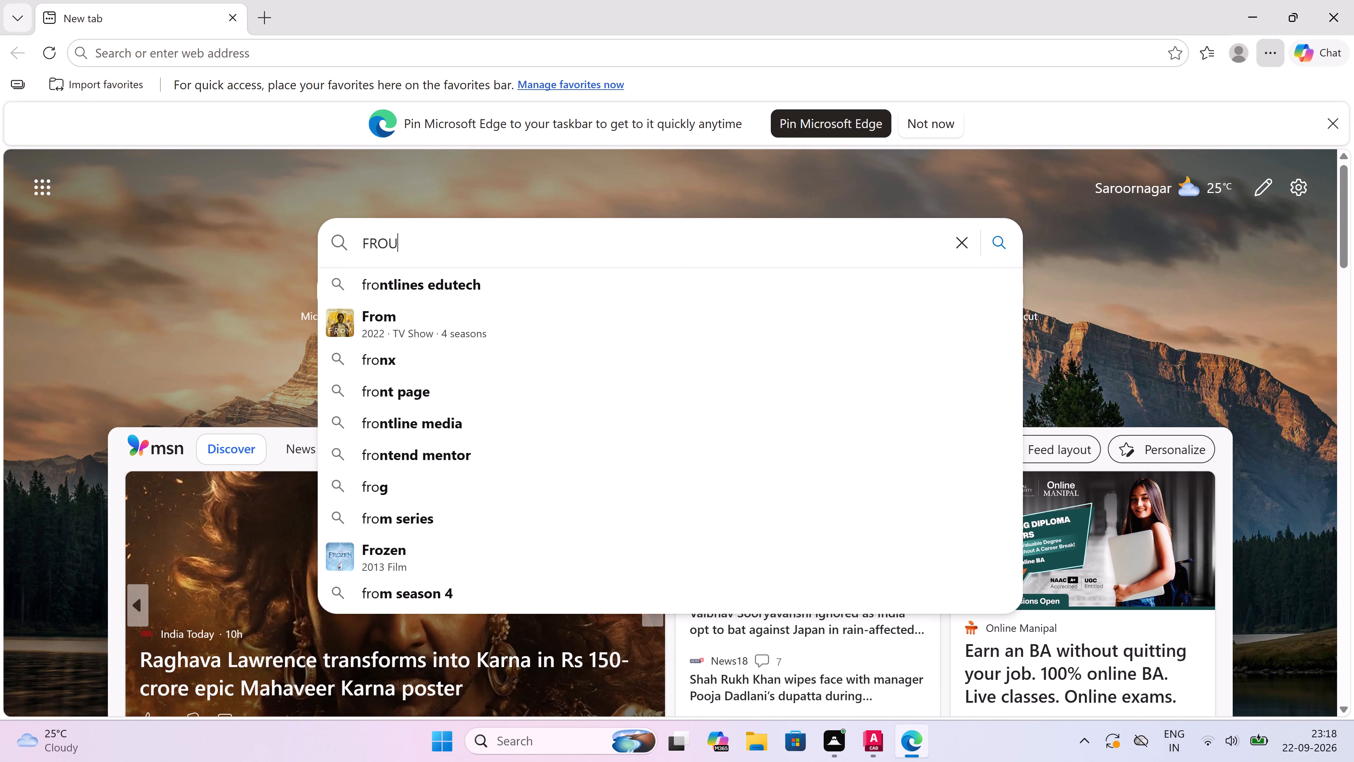
{"action": "key", "text": "BackSpace"}
{"action": "key", "text": "BackSpace"}
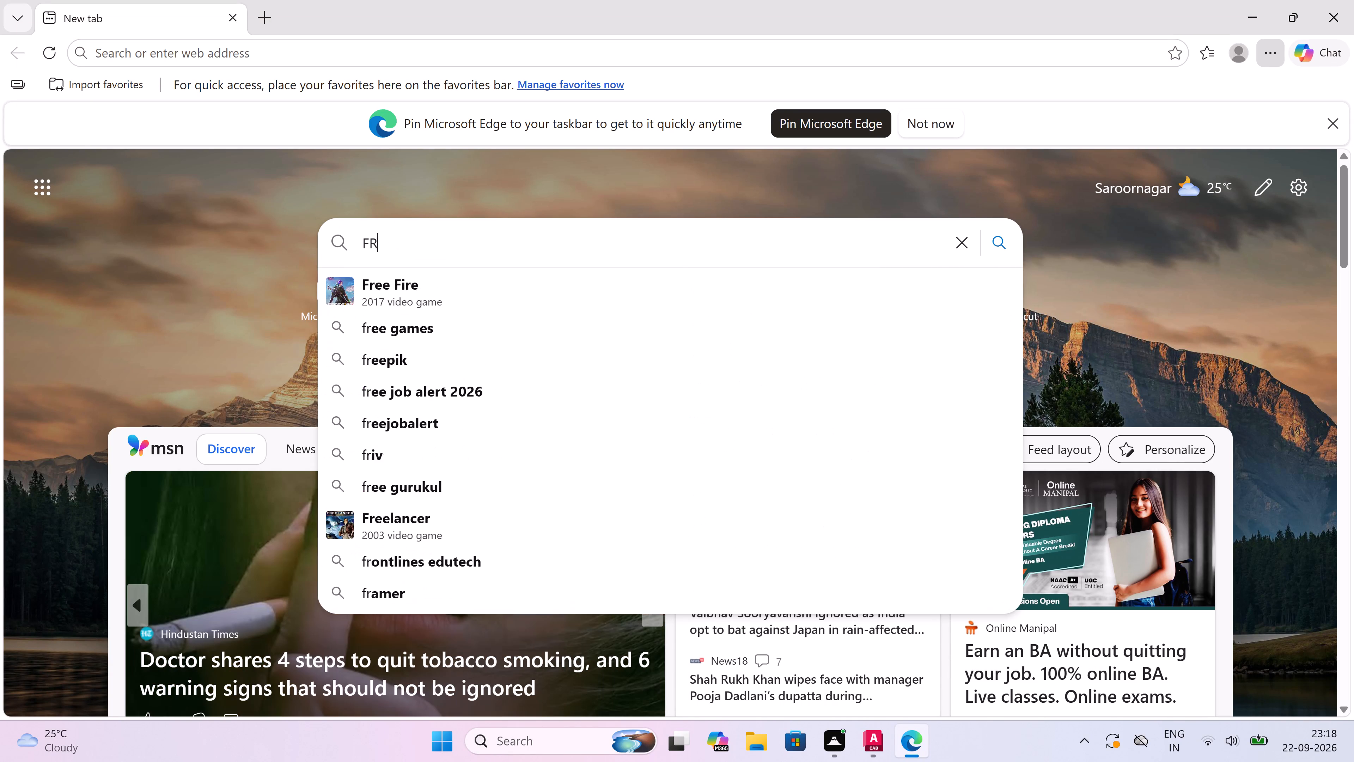
{"action": "key", "text": "BackSpace"}
{"action": "key", "text": "r"}
{"action": "key", "text": "o"}
{"action": "type", "text": "nt"}
{"action": "key", "text": "space"}
{"action": "type", "text": "view of the"}
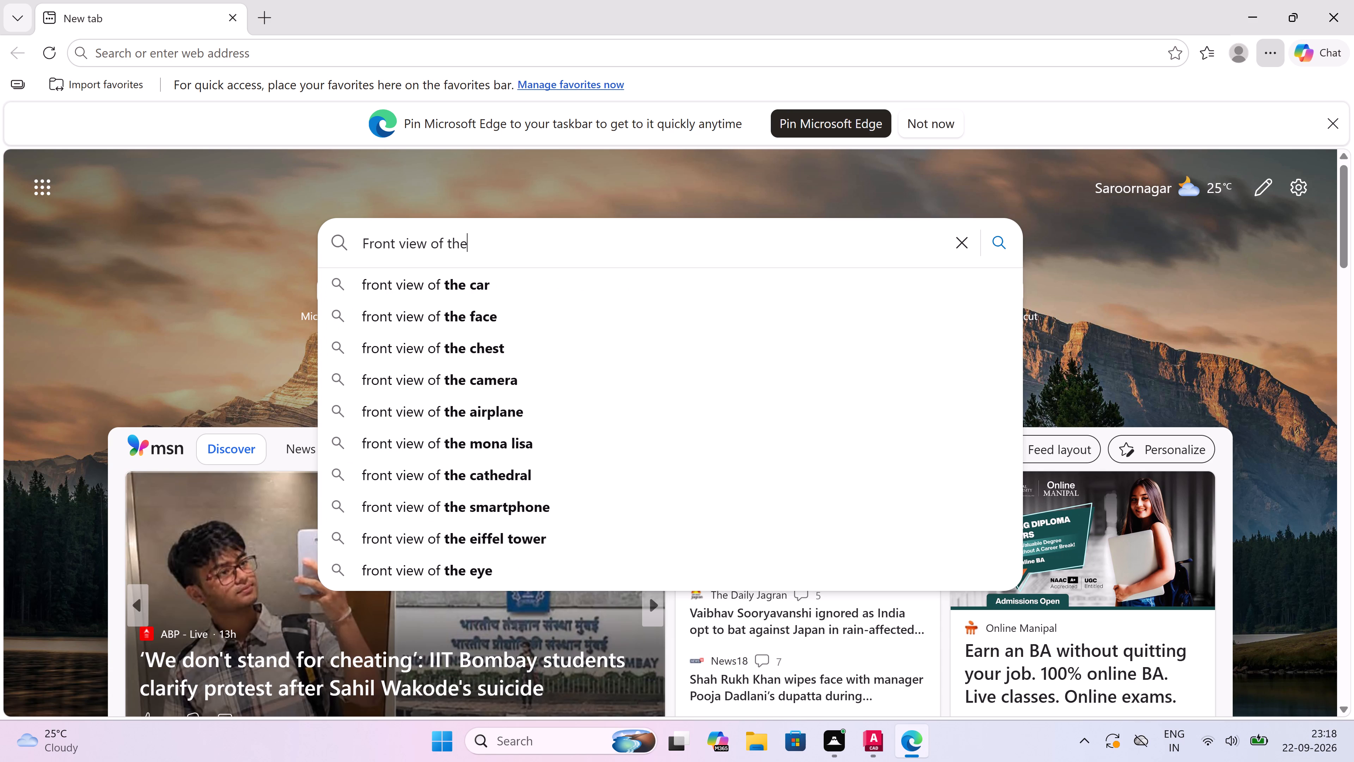
{"action": "key", "text": "space"}
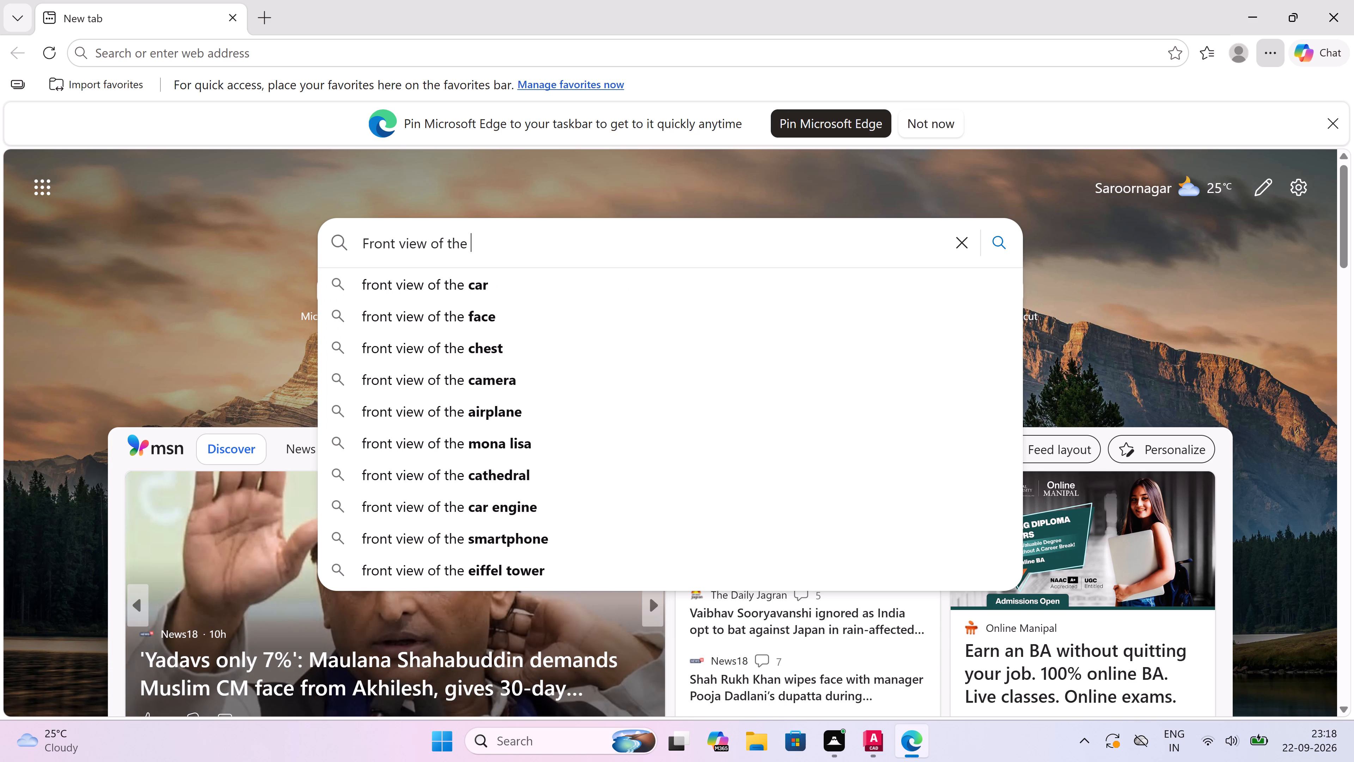
{"action": "type", "text": "dining"}
{"action": "key", "text": "space"}
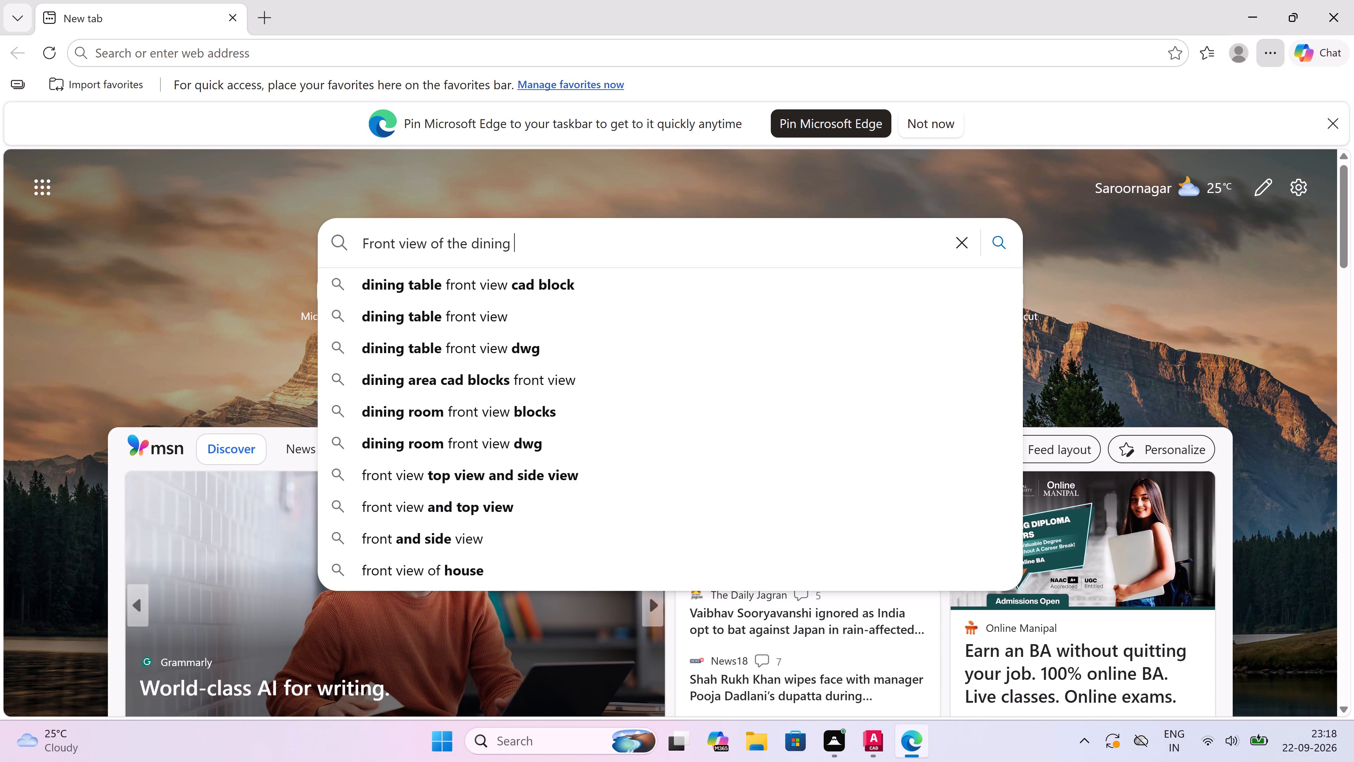
{"action": "left_click", "coordinate": [441, 282]}
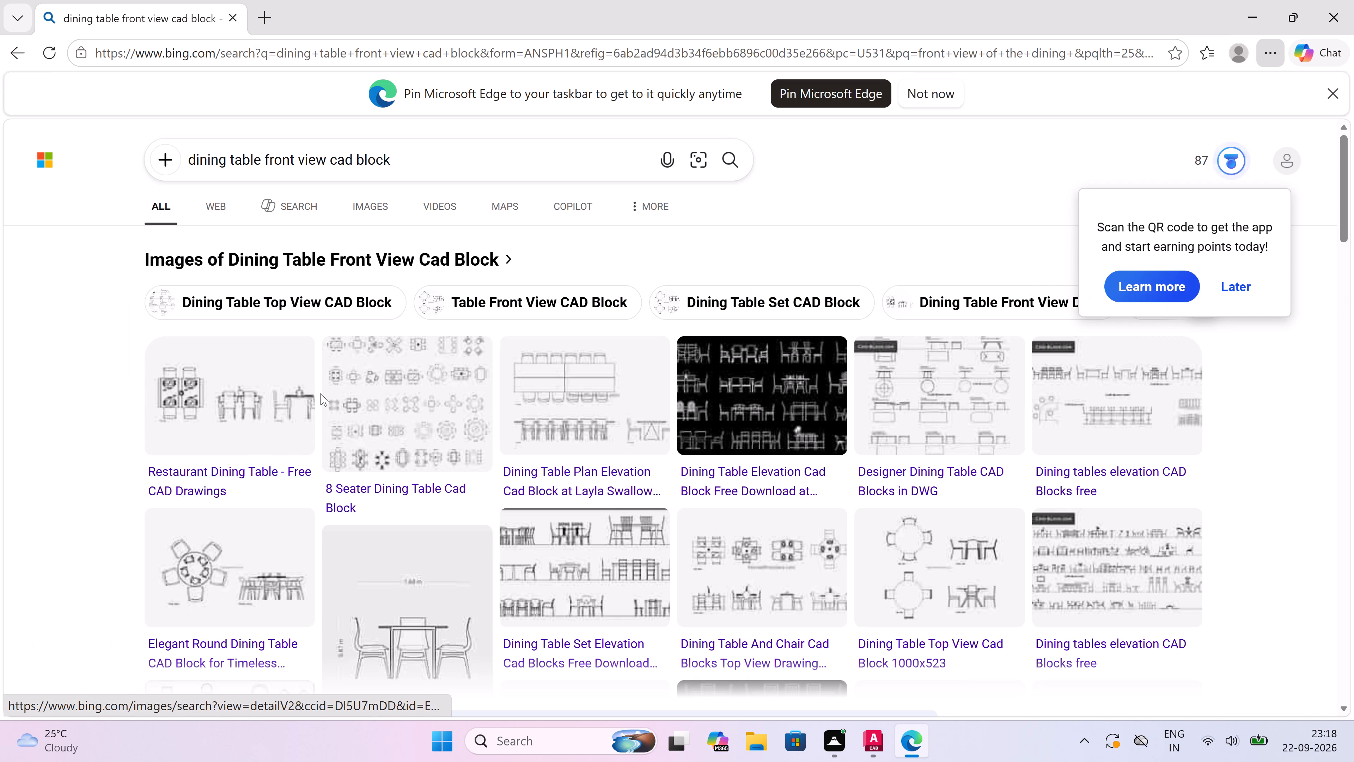
Examine the search results and the DWG models and CAD Blocks dining-table pages for a suitable front-view block.
{"action": "scroll", "coordinate": [321, 393], "scroll_direction": "down", "scroll_amount": 4}
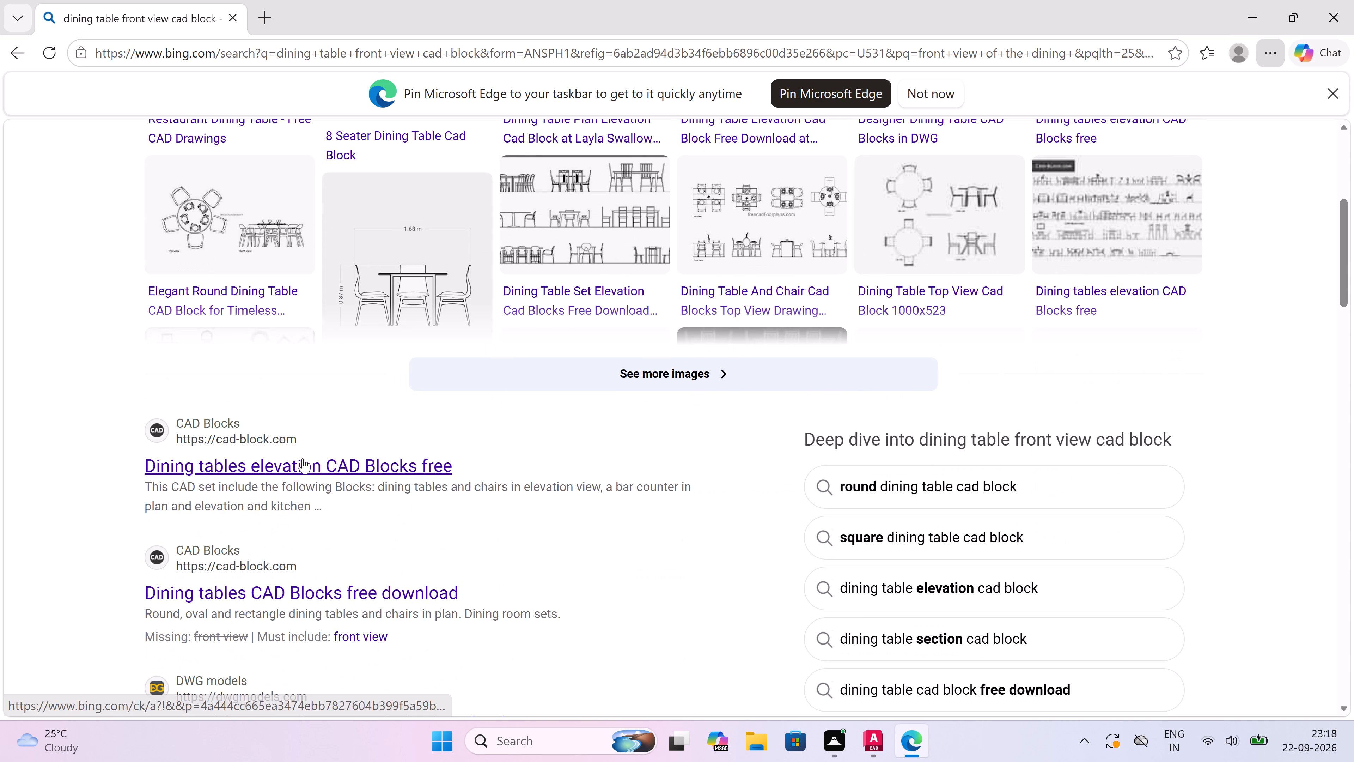
{"action": "scroll", "coordinate": [301, 452], "scroll_direction": "down", "scroll_amount": 2}
{"action": "left_click", "coordinate": [275, 547]}
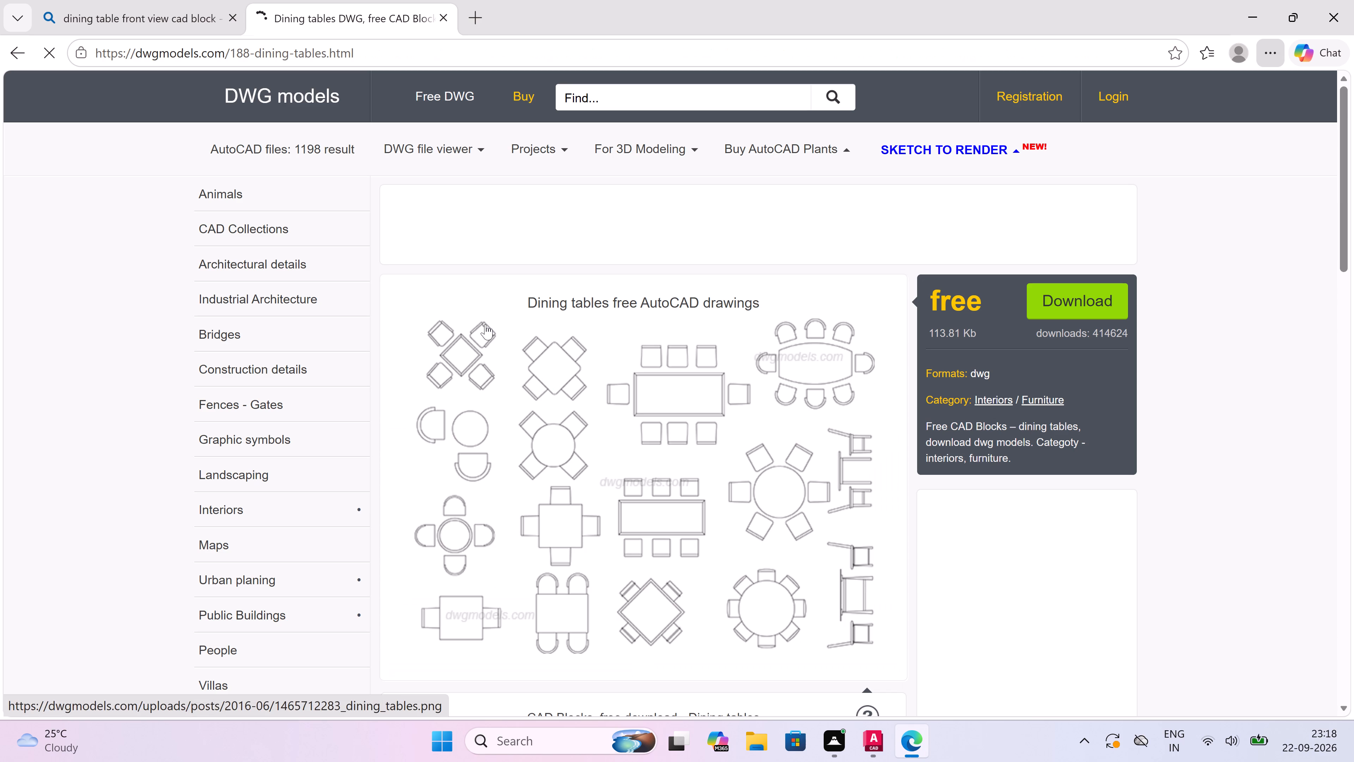
{"action": "scroll", "coordinate": [672, 545], "scroll_direction": "down", "scroll_amount": 2}
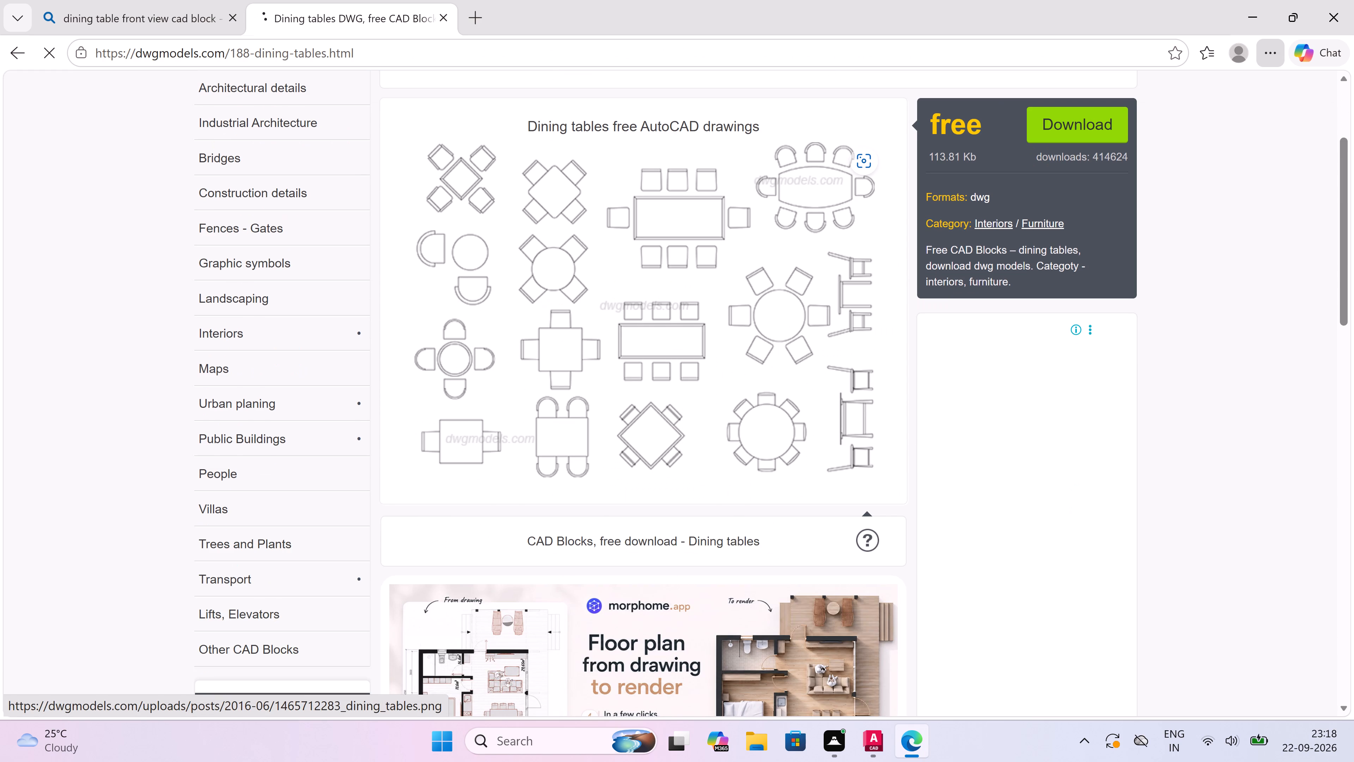
{"action": "scroll", "coordinate": [672, 545], "scroll_direction": "down", "scroll_amount": 4}
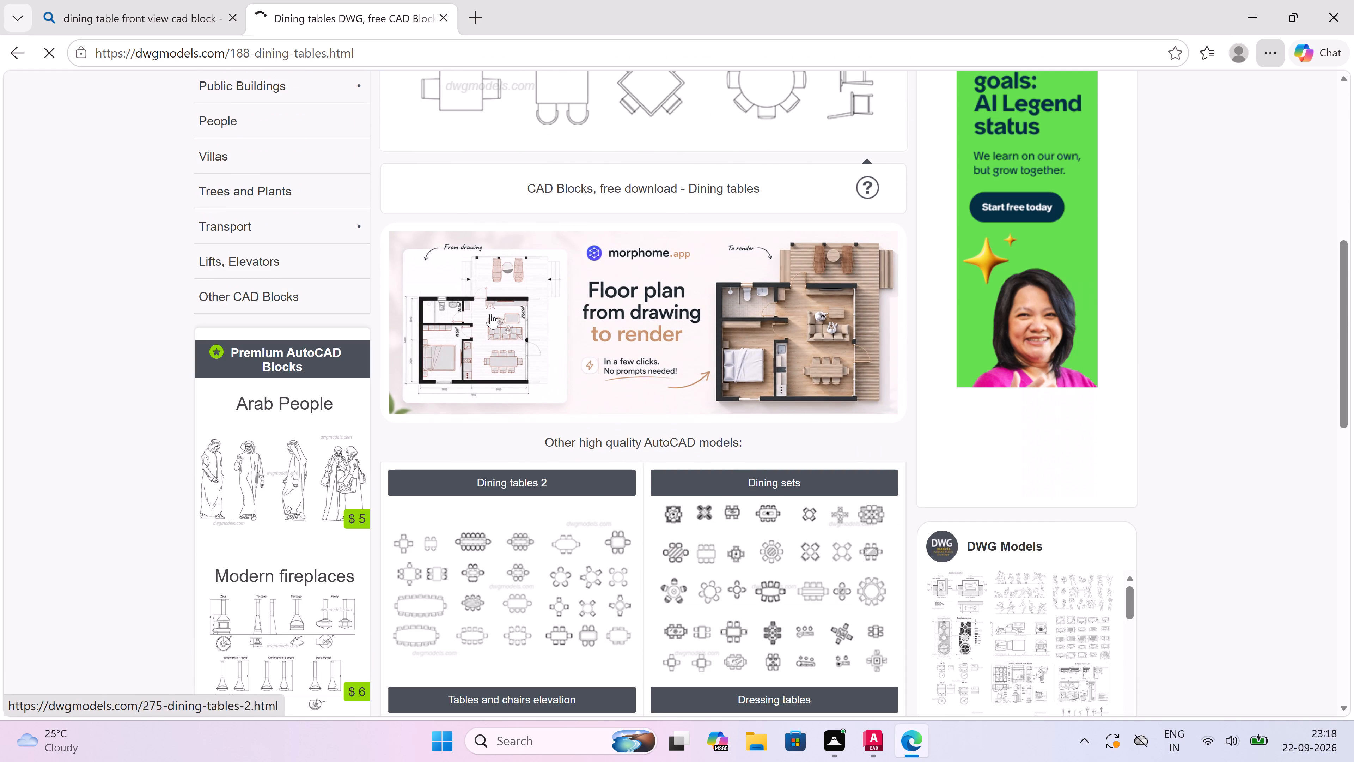
{"action": "left_click", "coordinate": [13, 49]}
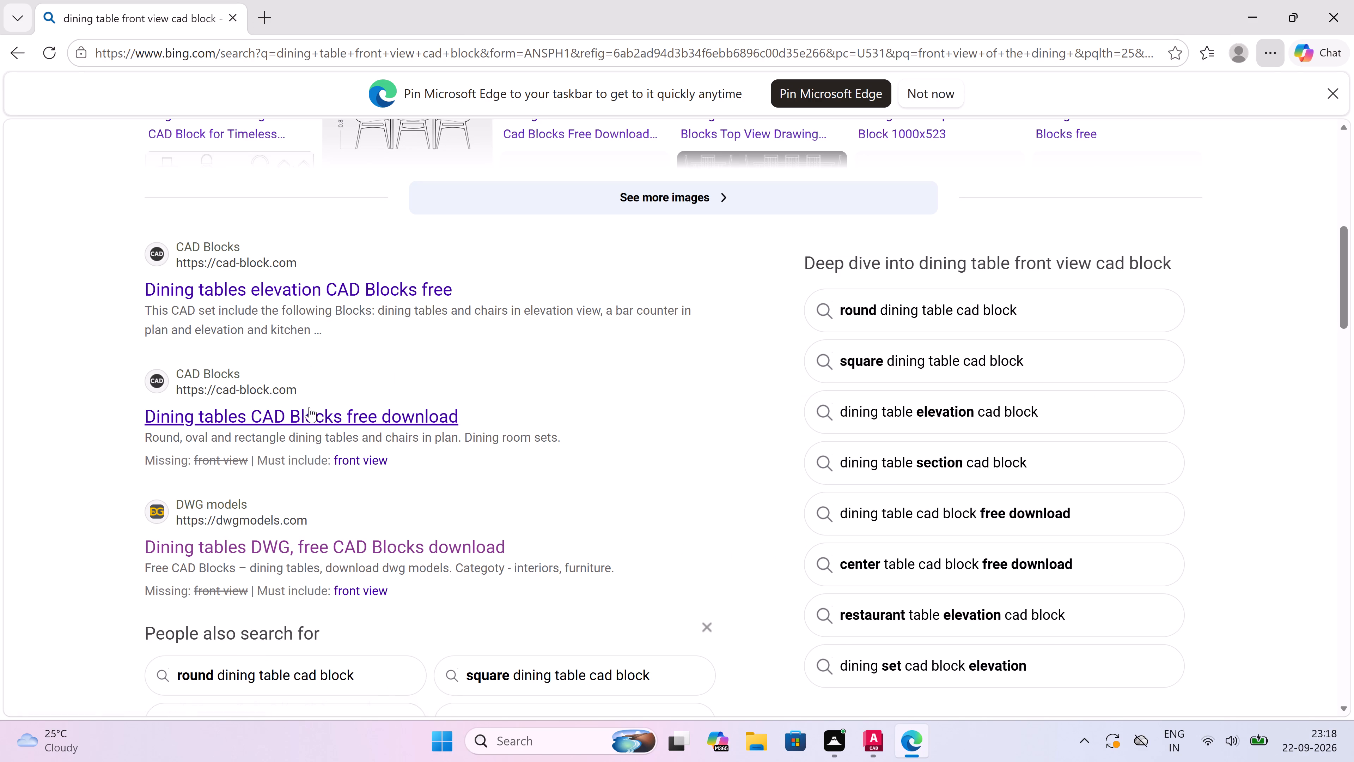
{"action": "double_click", "coordinate": [309, 409]}
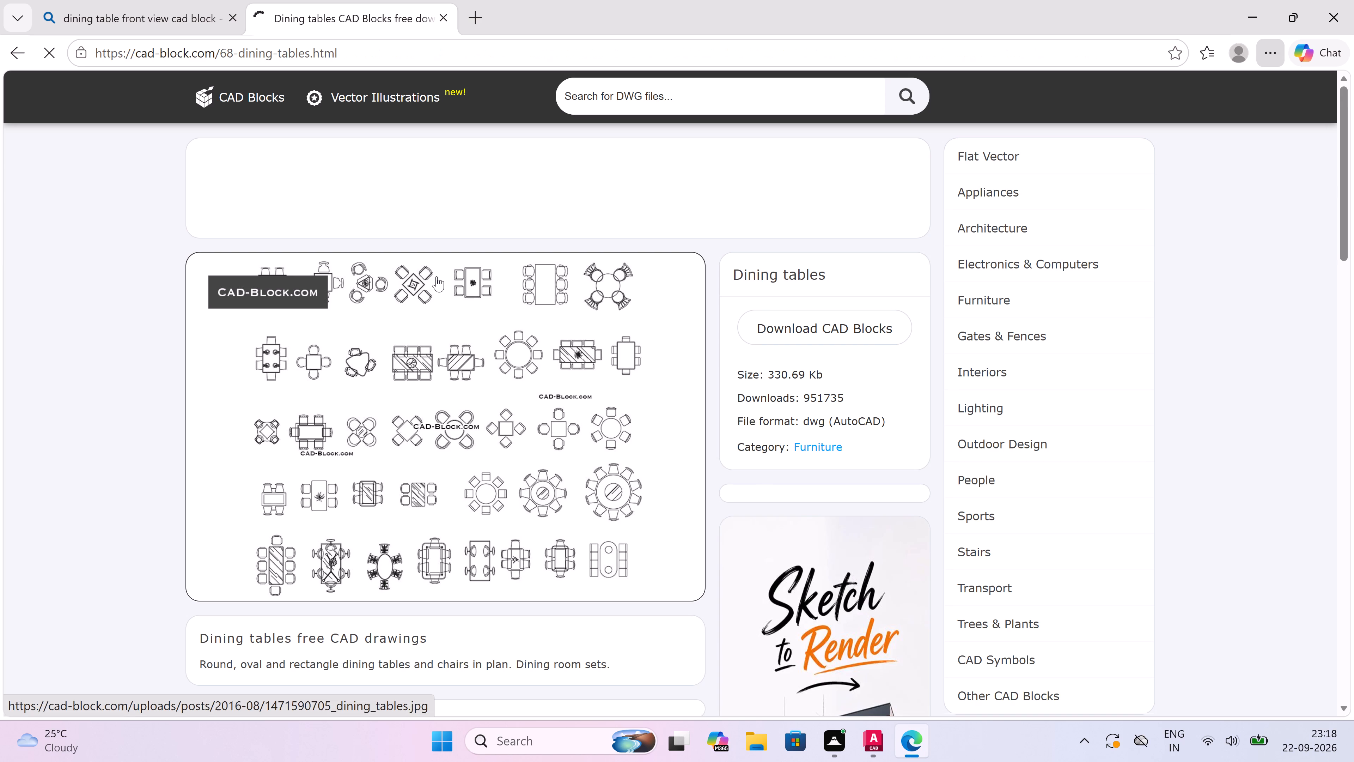
{"action": "left_click", "coordinate": [12, 57]}
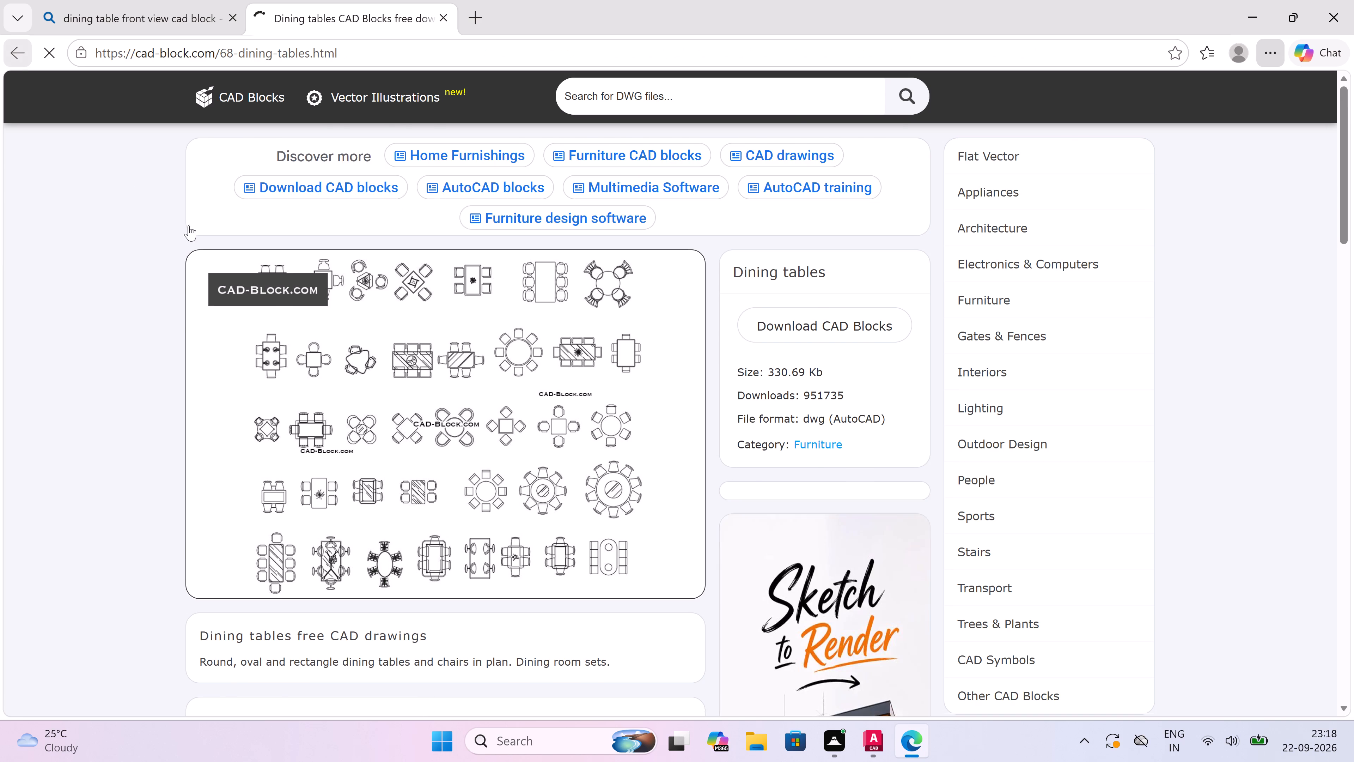
{"action": "scroll", "coordinate": [323, 310], "scroll_direction": "down", "scroll_amount": 3}
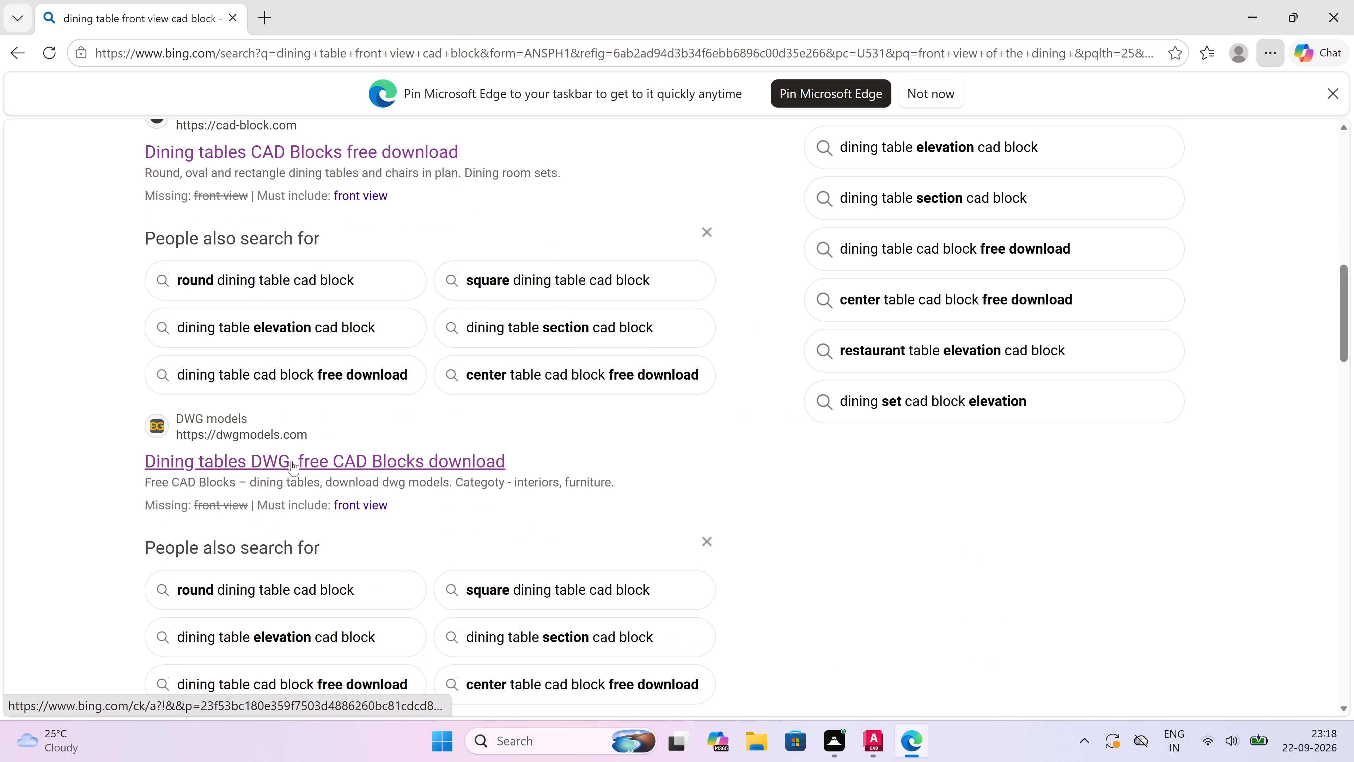
{"action": "scroll", "coordinate": [293, 469], "scroll_direction": "up", "scroll_amount": 9}
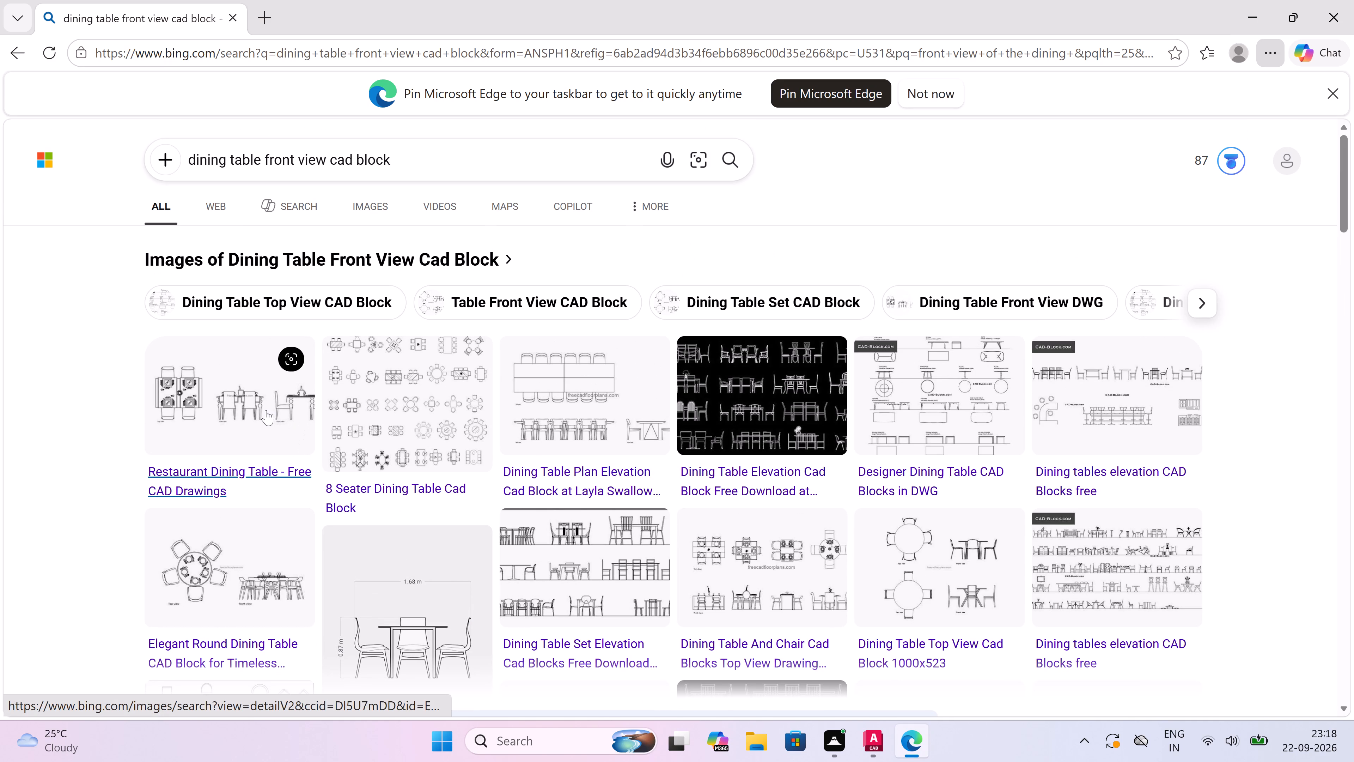
Save the Restaurant Dining Table image from the image results to Downloads as a JPEG named "dining tables".
{"action": "left_click", "coordinate": [266, 409]}
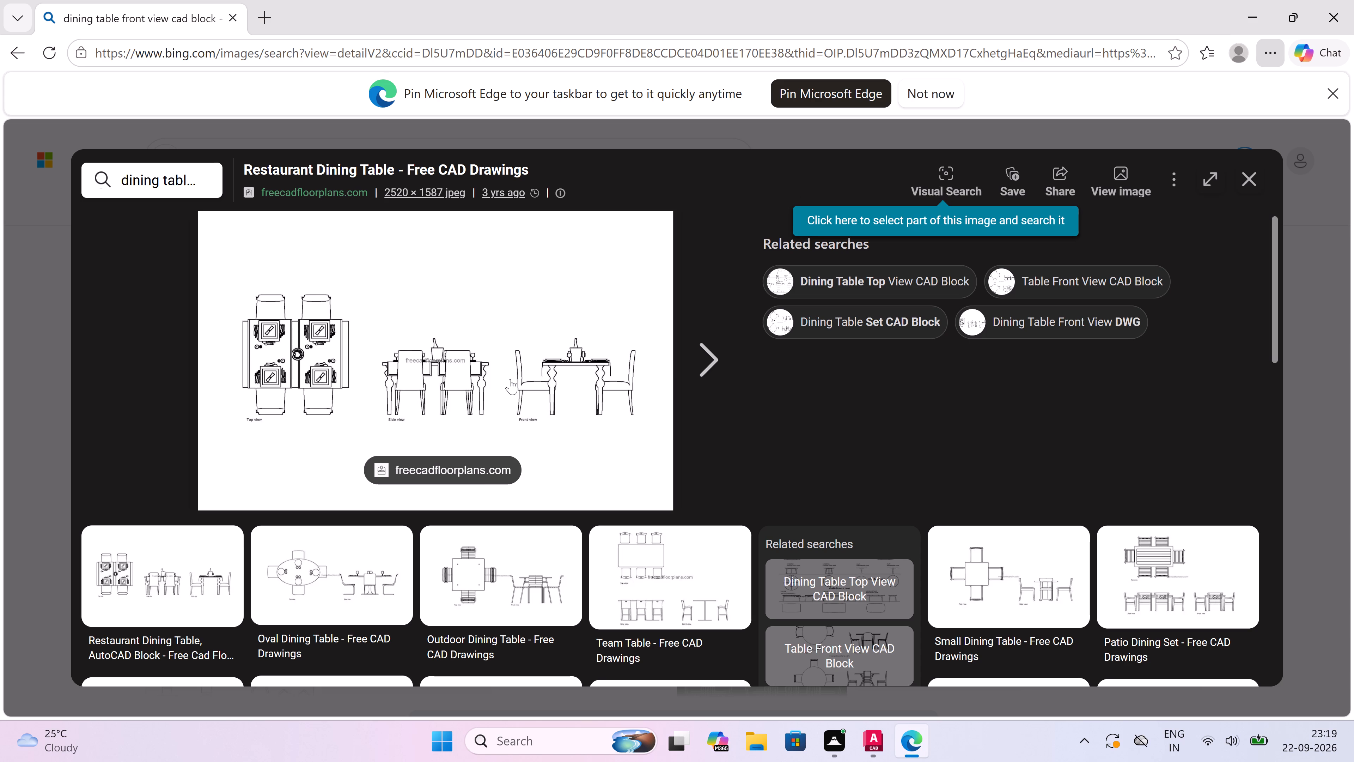
{"action": "right_click", "coordinate": [502, 350]}
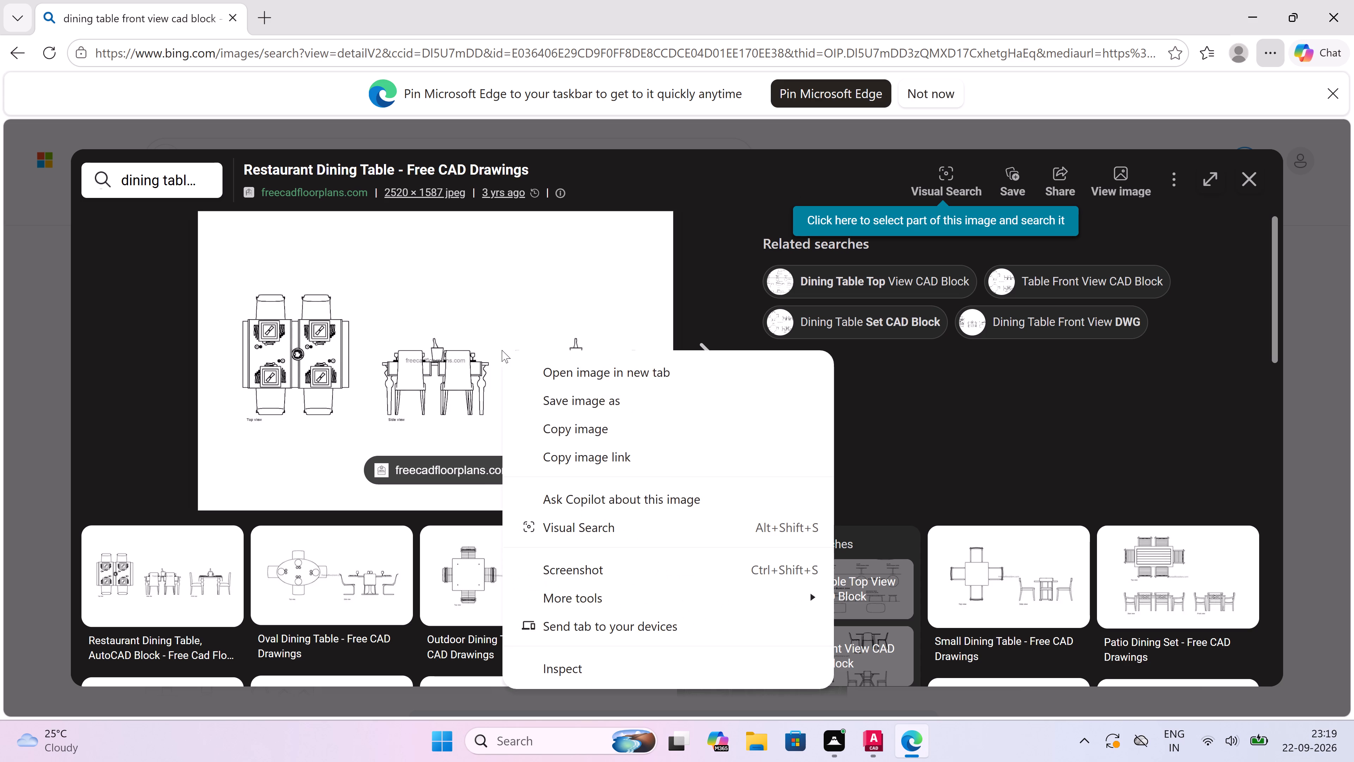
{"action": "left_click", "coordinate": [572, 393]}
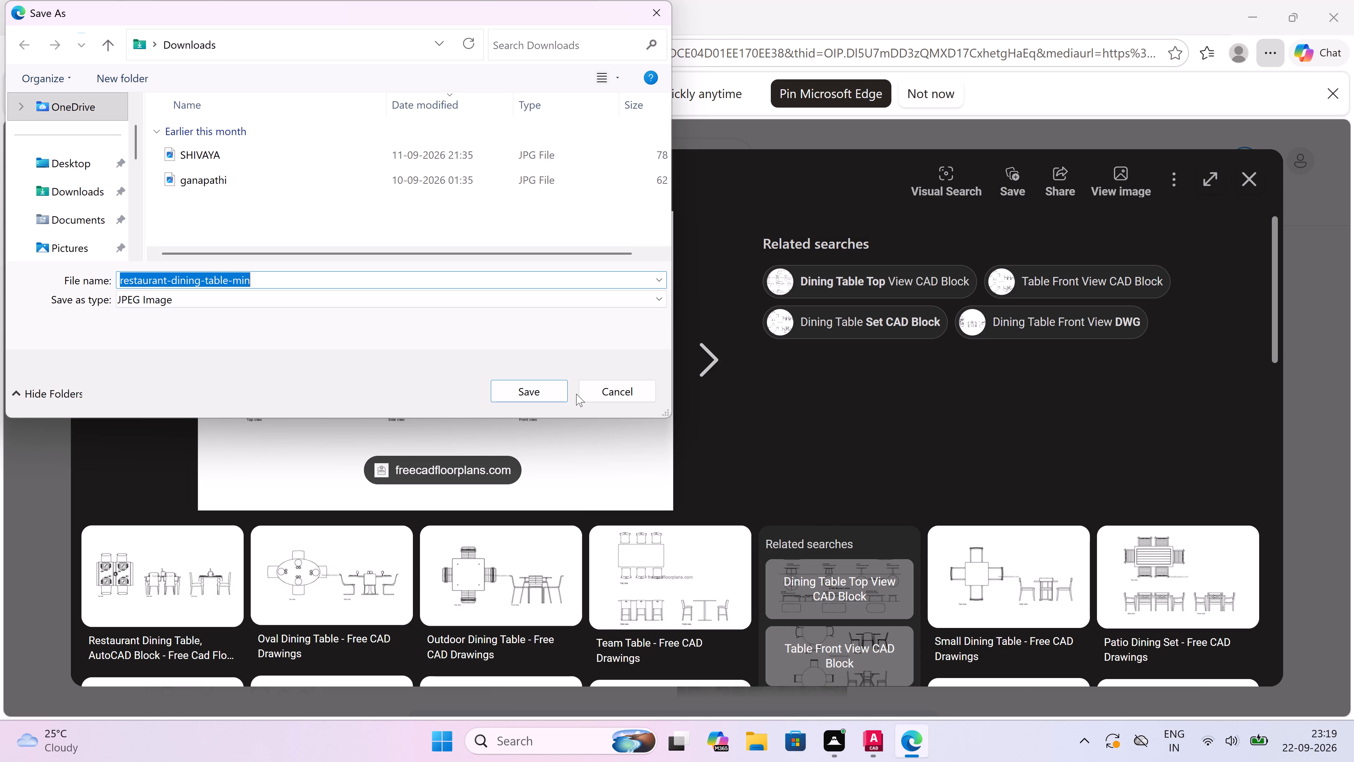
{"action": "key", "text": "BackSpace"}
{"action": "type", "text": "gr"}
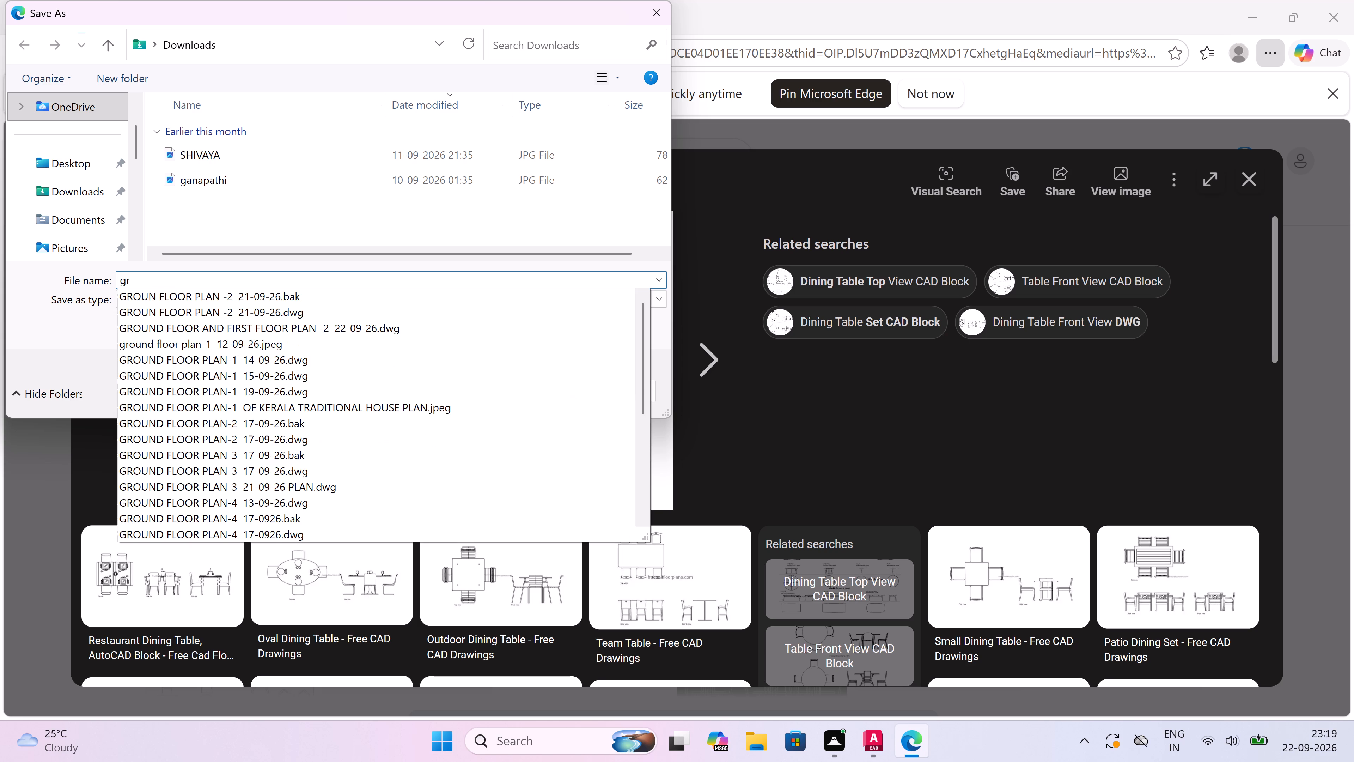
{"action": "key", "text": "BackSpace"}
{"action": "key", "text": "BackSpace"}
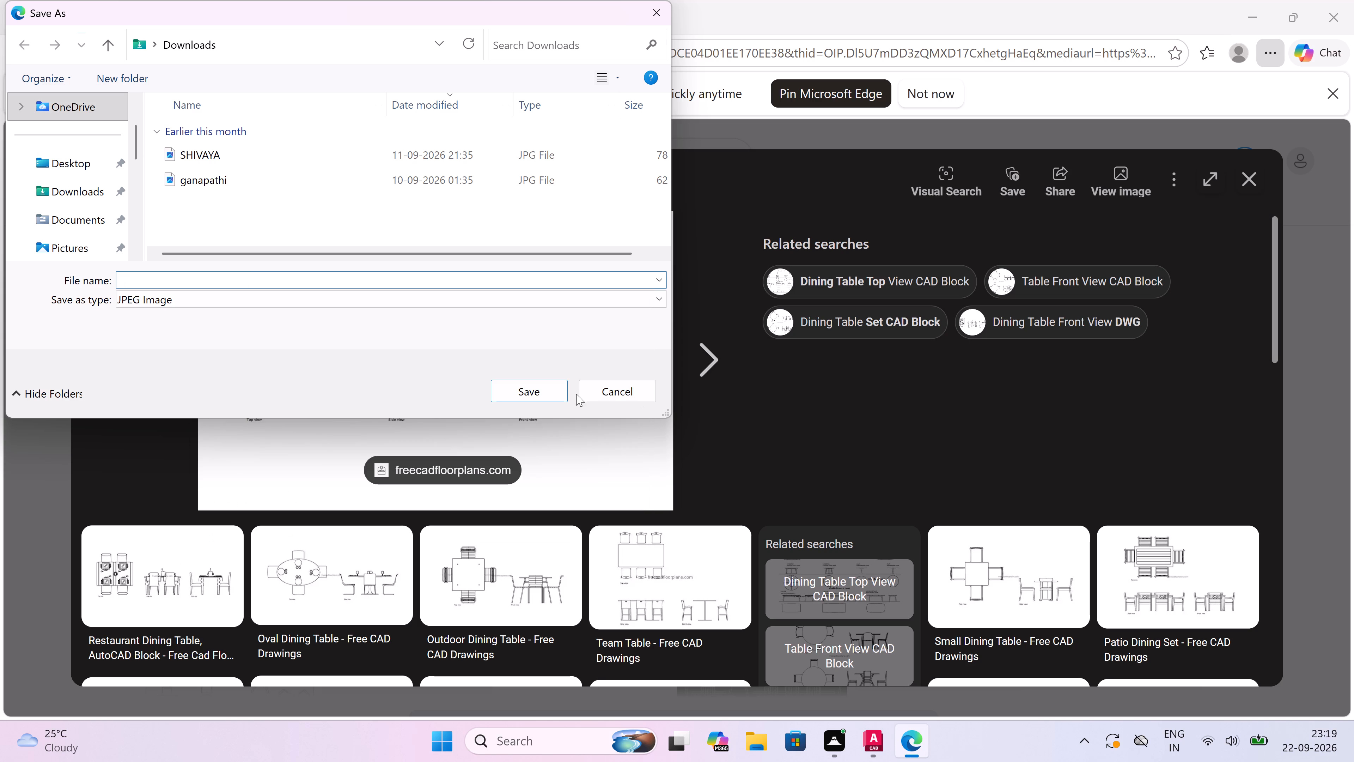
{"action": "type", "text": "dining tables"}
{"action": "left_click", "coordinate": [542, 388]}
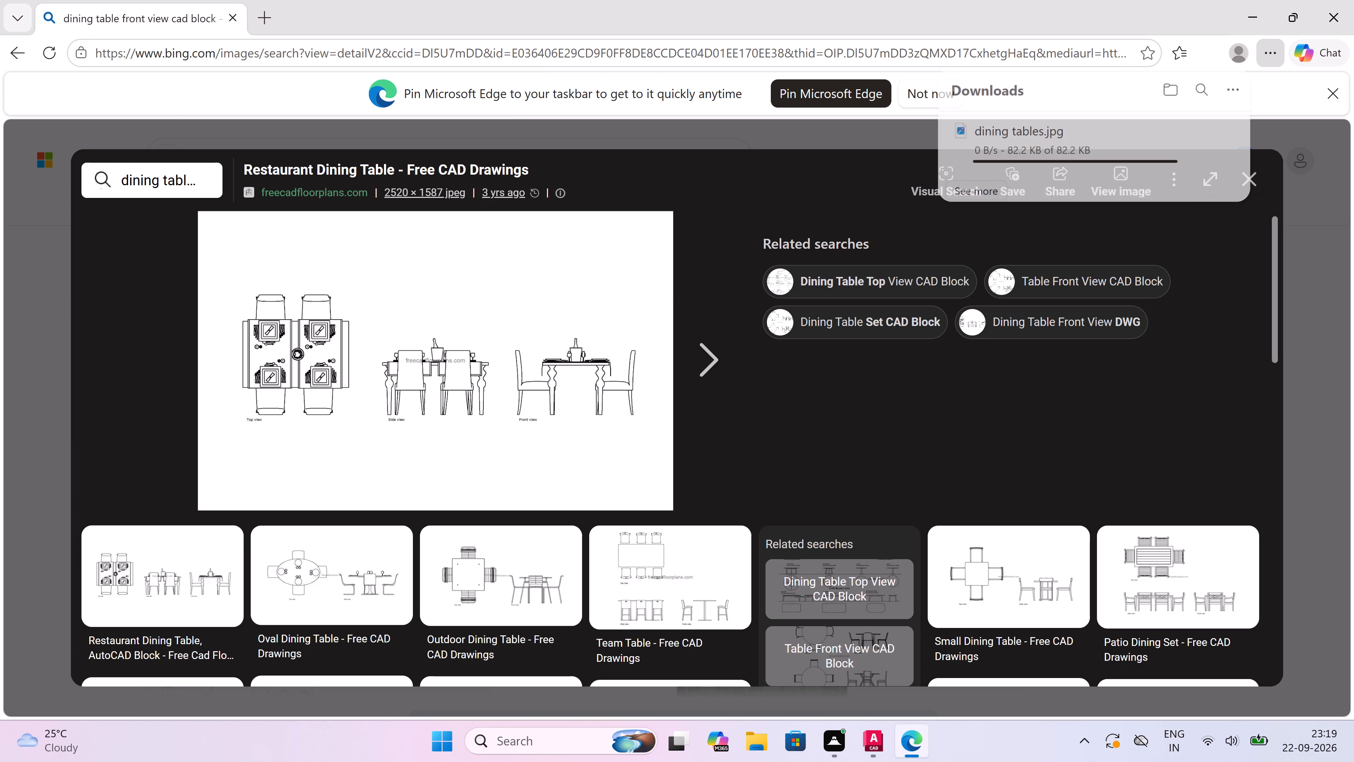
Replace the web search with "convertio" and open the Convertio File Converter site.
{"action": "left_click", "coordinate": [1, 41]}
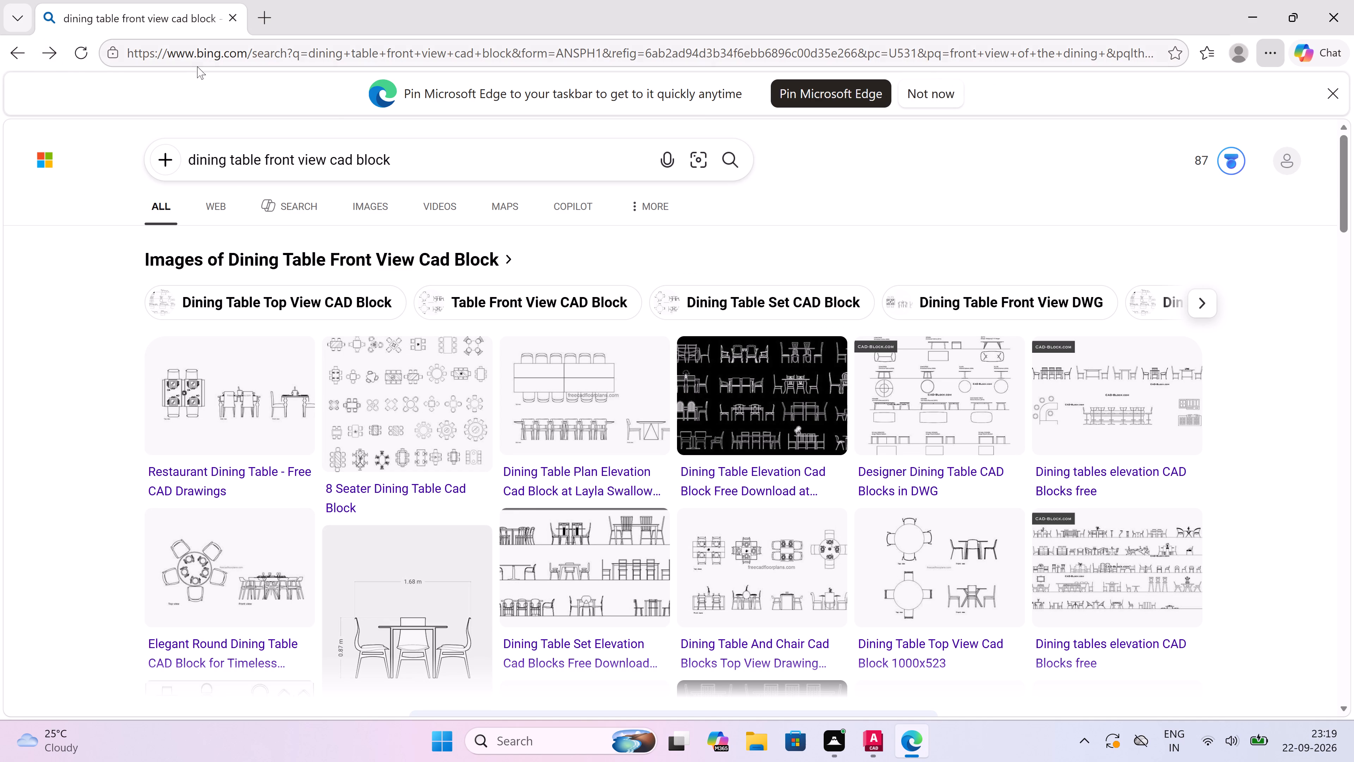
{"action": "left_click", "coordinate": [494, 154]}
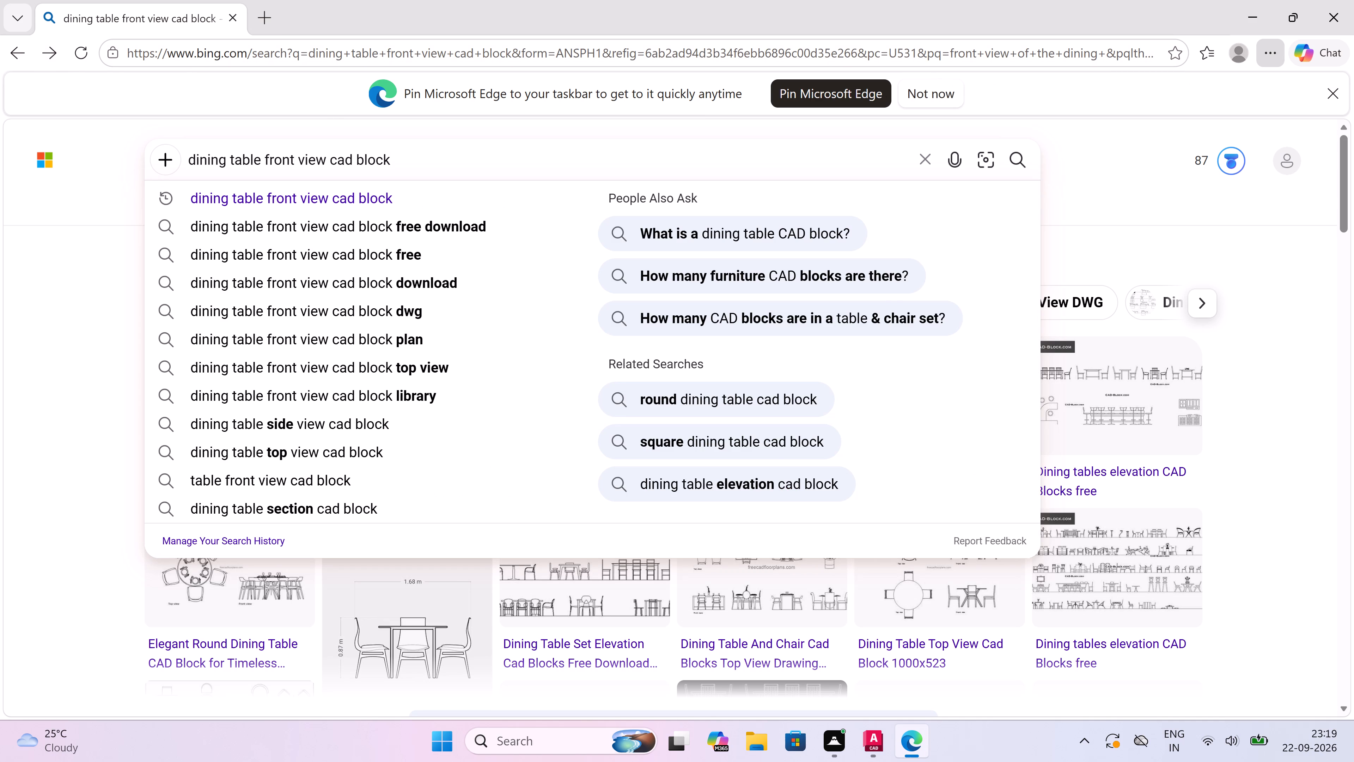
{"action": "key", "text": "BackSpace"}
{"action": "key", "text": "BackSpace"}
{"action": "key", "text": "BackSpace"}
{"action": "key", "text": "BackSpace"}
{"action": "key", "text": "BackSpace"}
{"action": "key", "text": "BackSpace"}
{"action": "key", "text": "BackSpace"}
{"action": "key", "text": "BackSpace"}
{"action": "key", "text": "BackSpace"}
{"action": "key", "text": "BackSpace"}
{"action": "key", "text": "BackSpace"}
{"action": "key", "text": "BackSpace"}
{"action": "key", "text": "BackSpace"}
{"action": "key", "text": "BackSpace"}
{"action": "key", "text": "BackSpace"}
{"action": "key", "text": "BackSpace"}
{"action": "key", "text": "BackSpace"}
{"action": "key", "text": "BackSpace"}
{"action": "key", "text": "BackSpace"}
{"action": "key", "text": "BackSpace"}
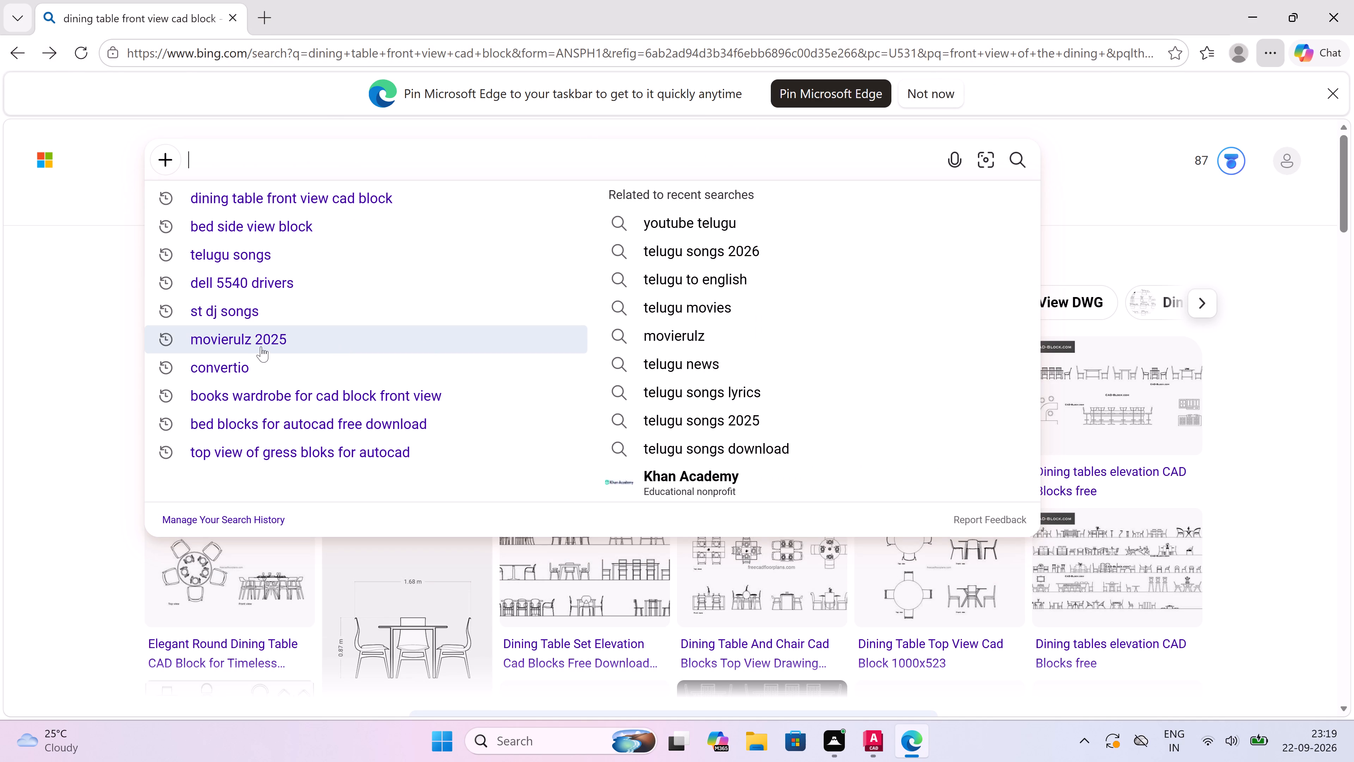
{"action": "left_click", "coordinate": [251, 370]}
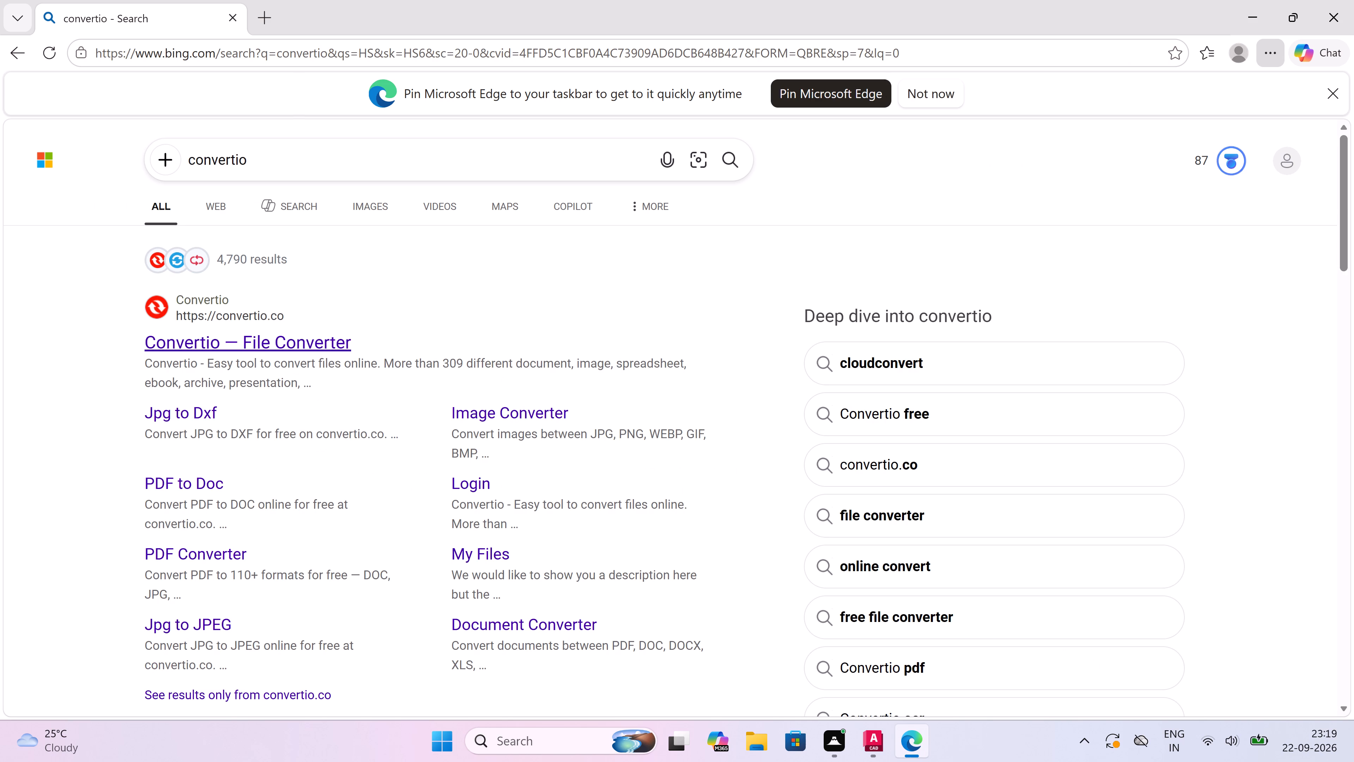
{"action": "left_click", "coordinate": [250, 350]}
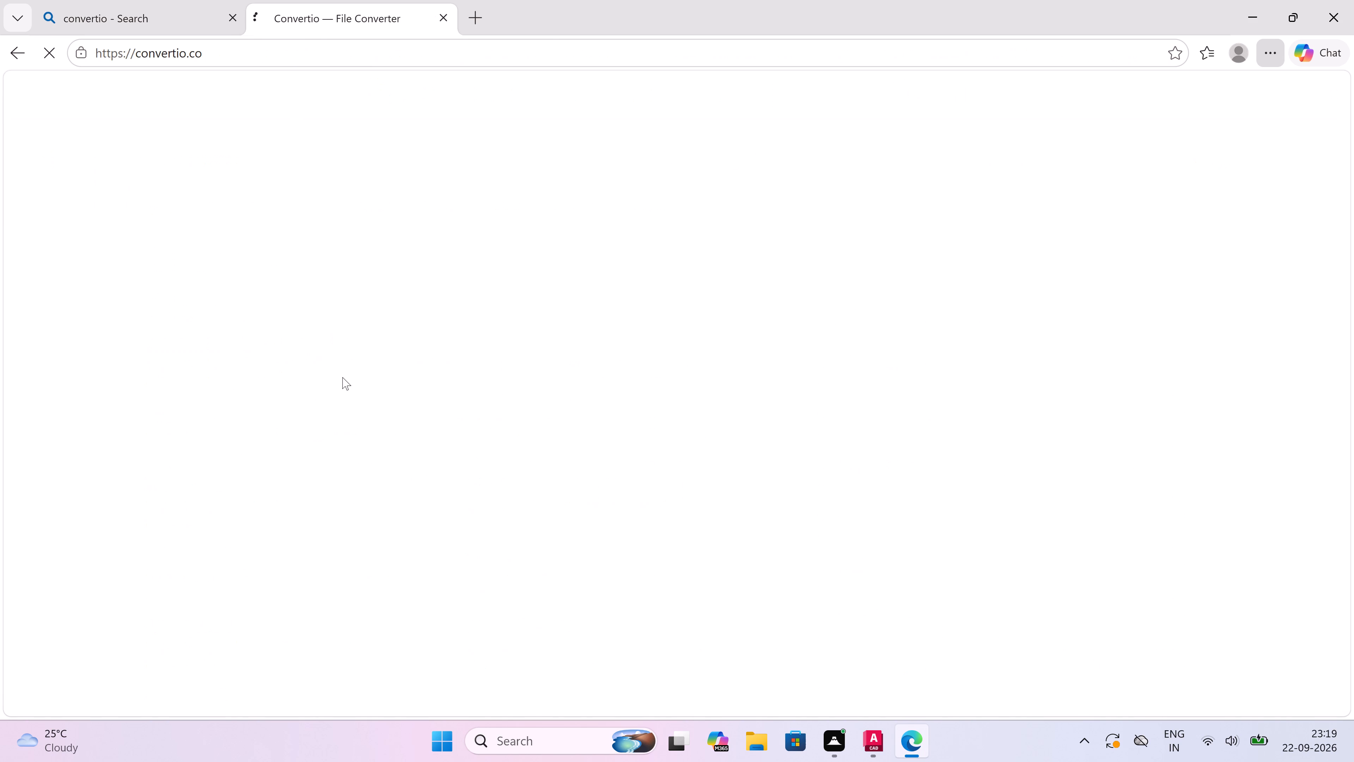
Add the saved dining tables JPG from Downloads as the file for conversion.
{"action": "left_click", "coordinate": [581, 544]}
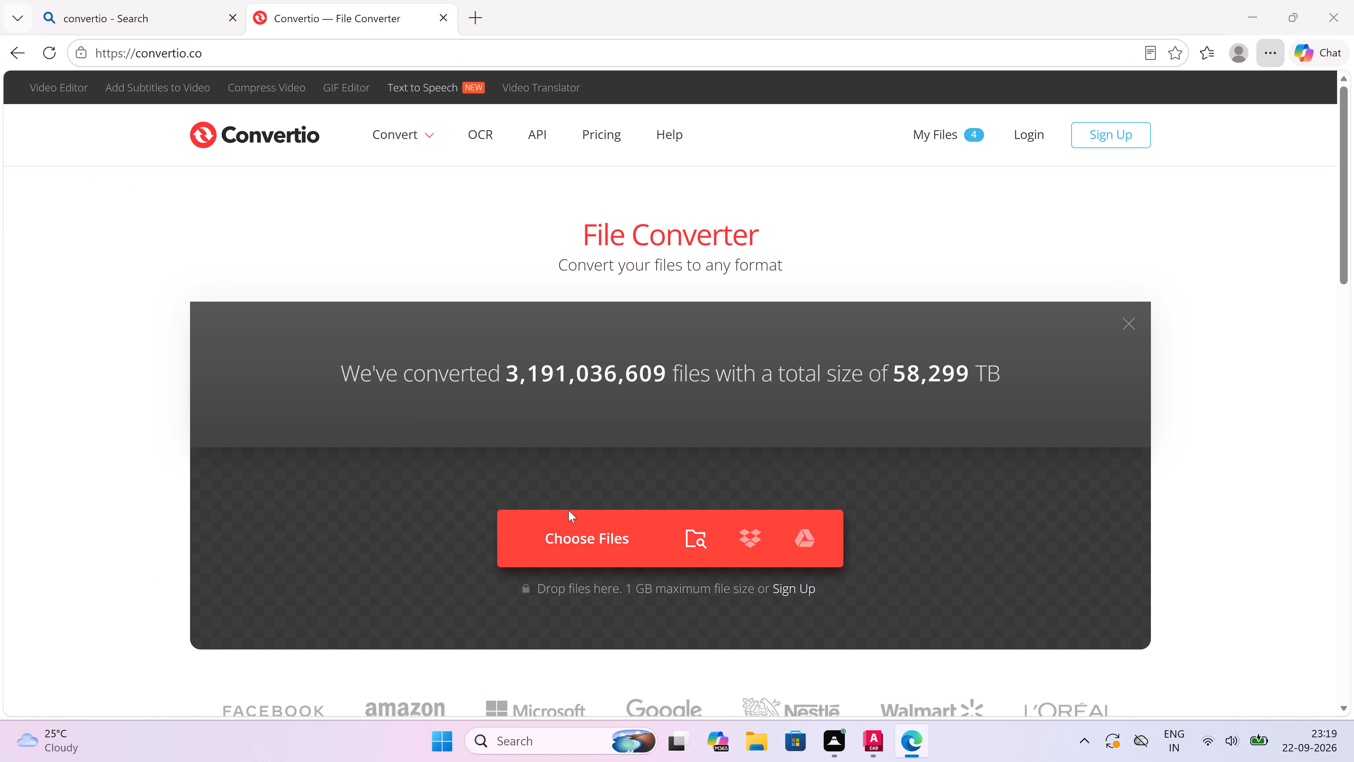
{"action": "left_click", "coordinate": [255, 146]}
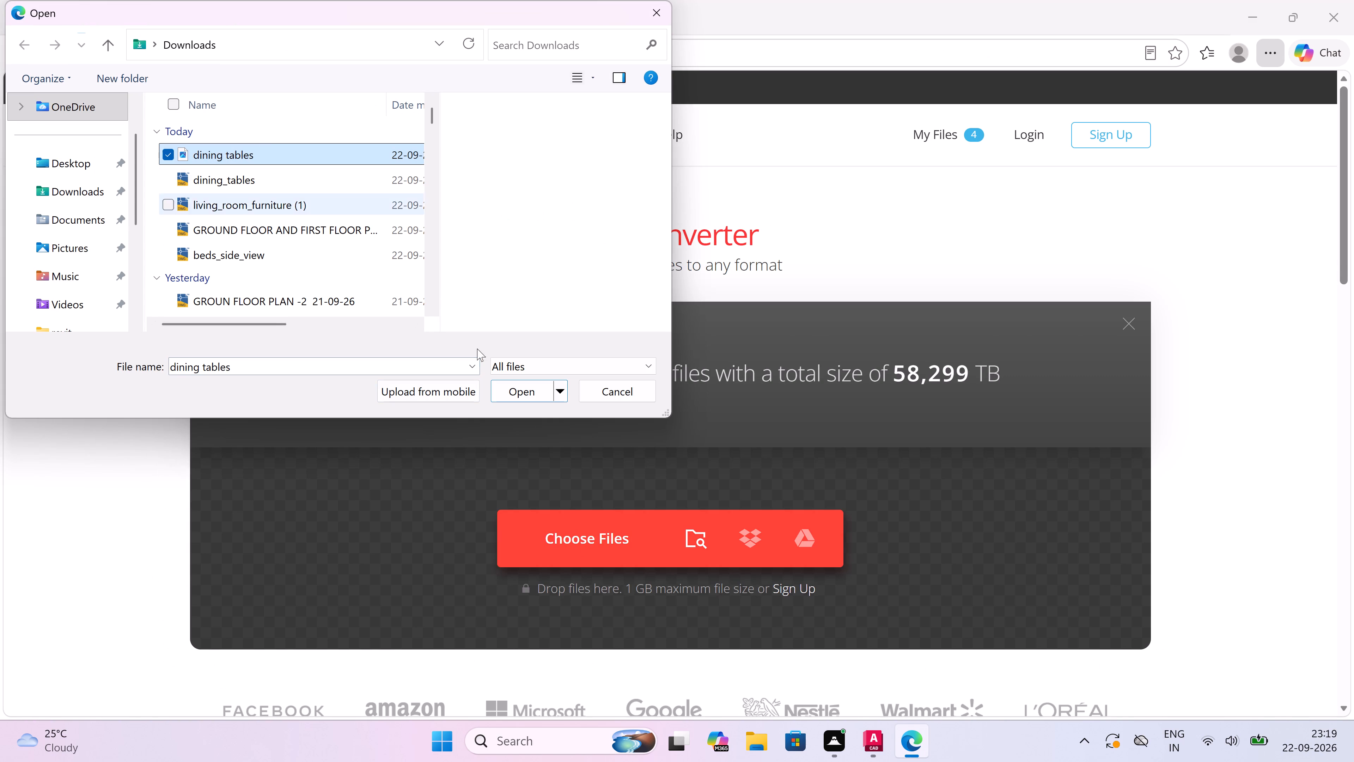
{"action": "left_click", "coordinate": [518, 399]}
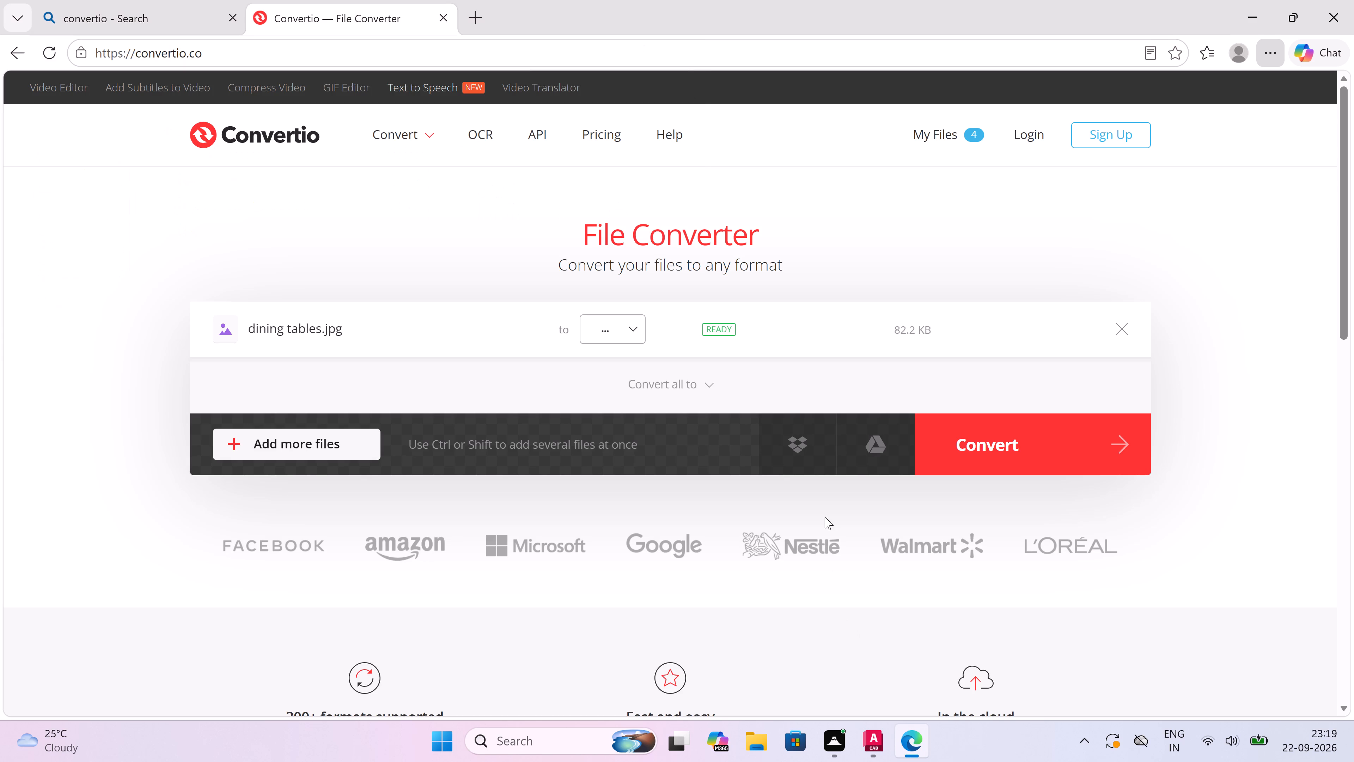
Set the output format of dining tables.jpg to DXF.
{"action": "left_click", "coordinate": [937, 454]}
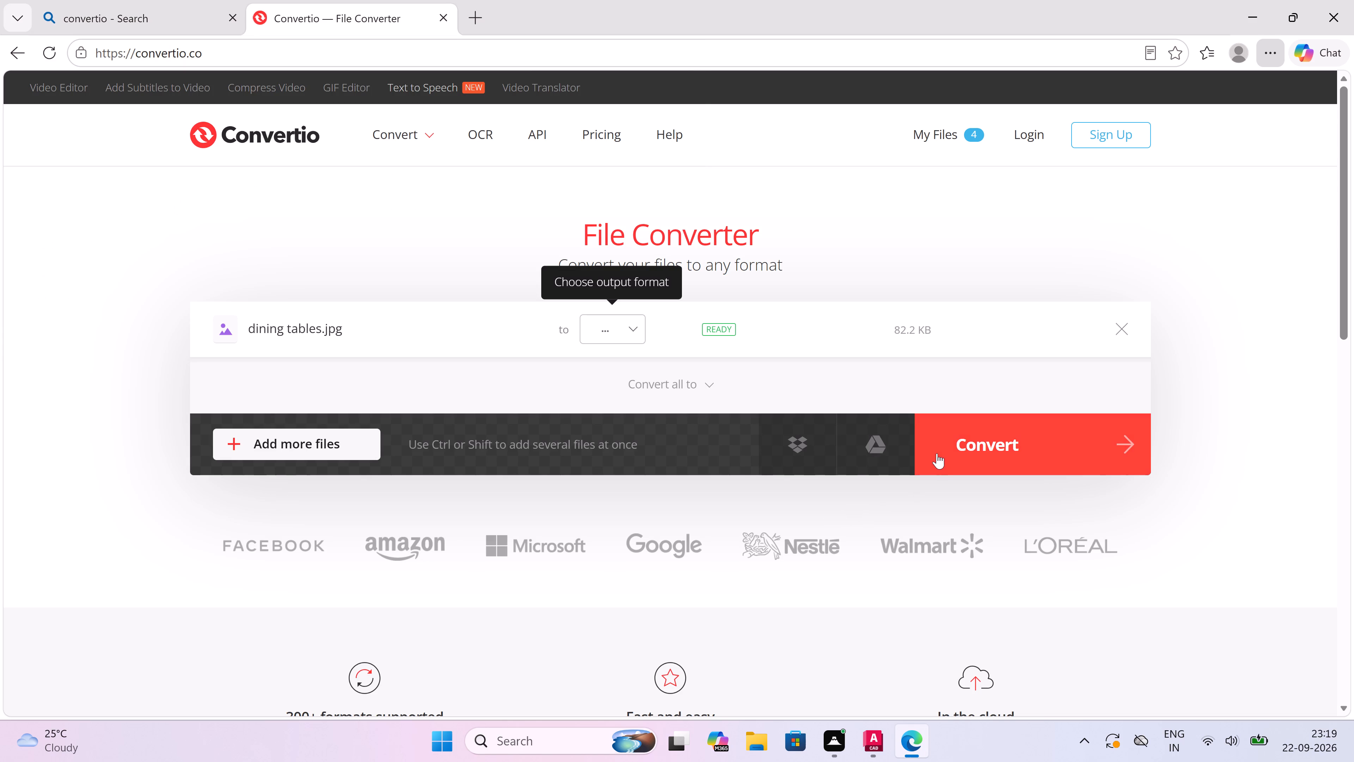
{"action": "left_click", "coordinate": [624, 332]}
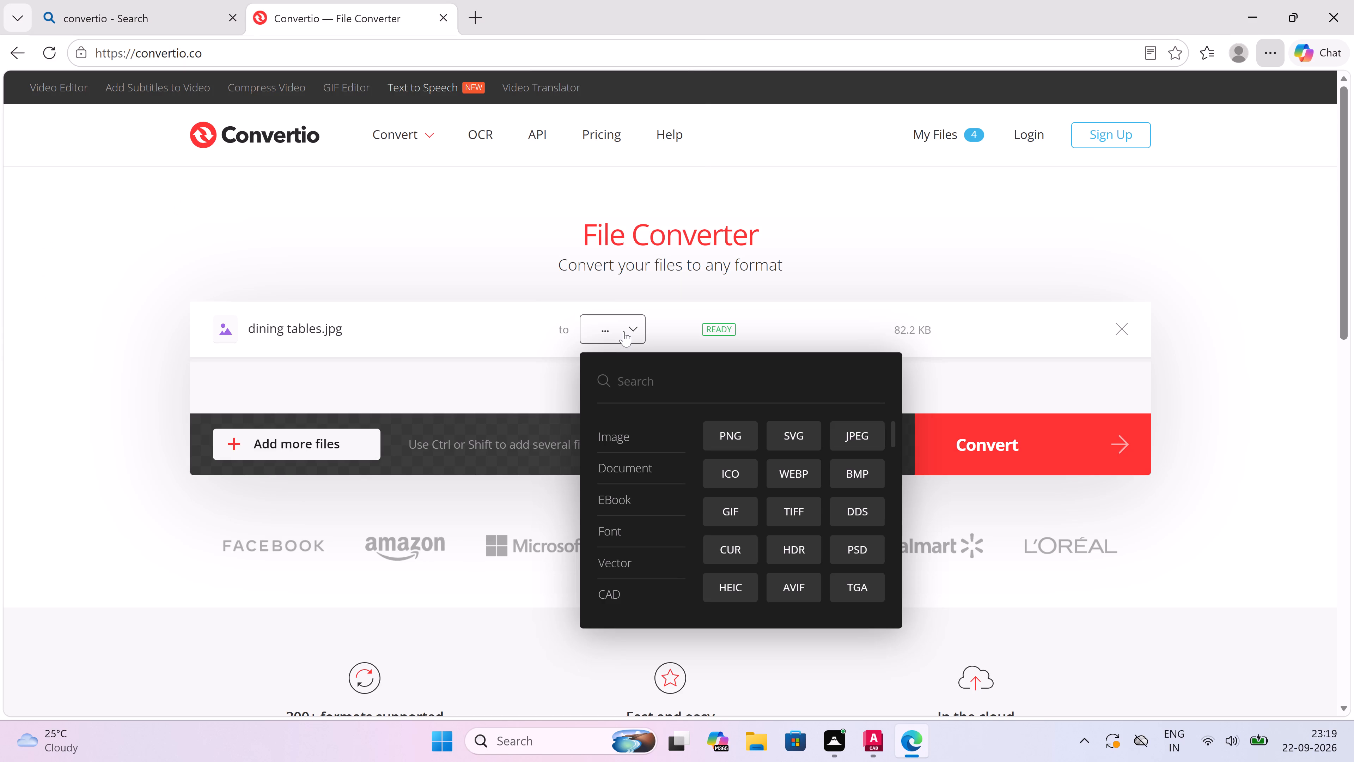
{"action": "left_click", "coordinate": [740, 436]}
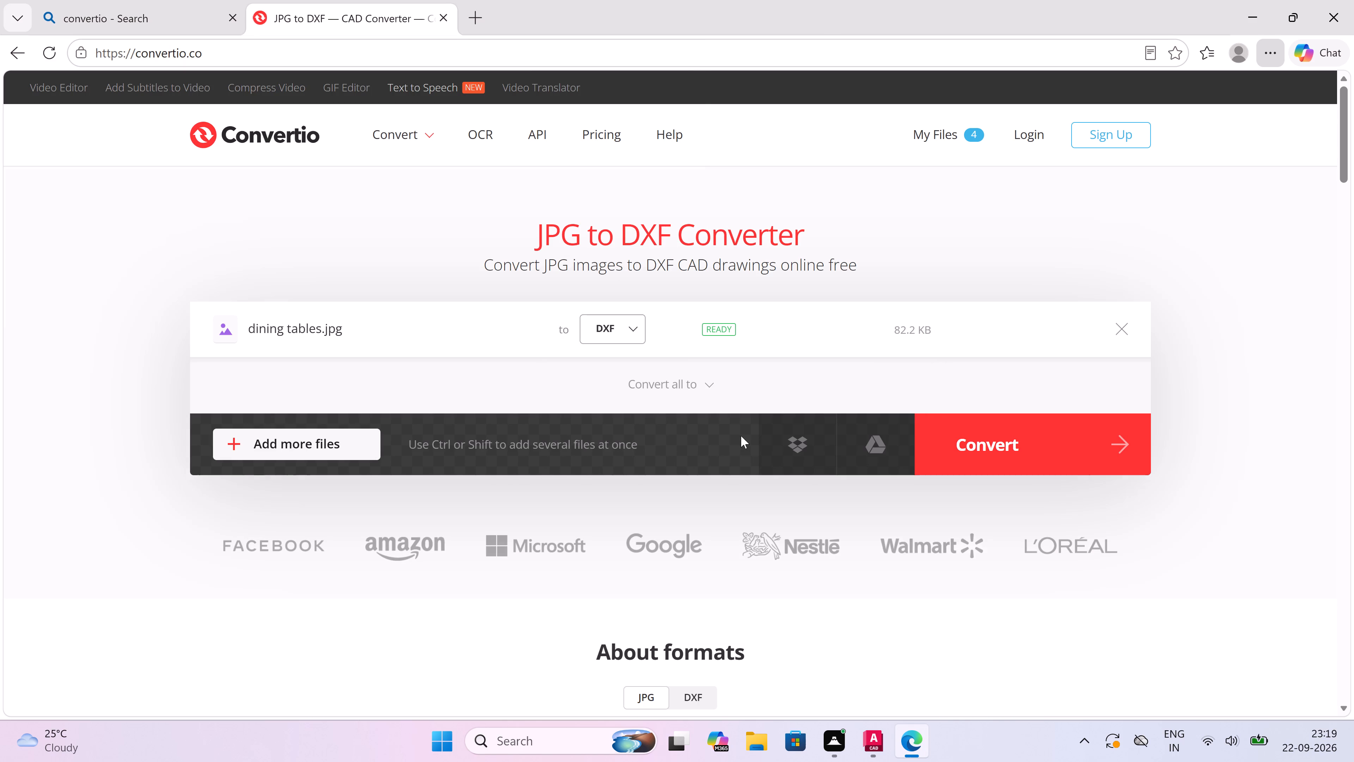
Run the JPG to DXF conversion and download the resulting dining-tables.dxf.
{"action": "left_click", "coordinate": [1015, 440]}
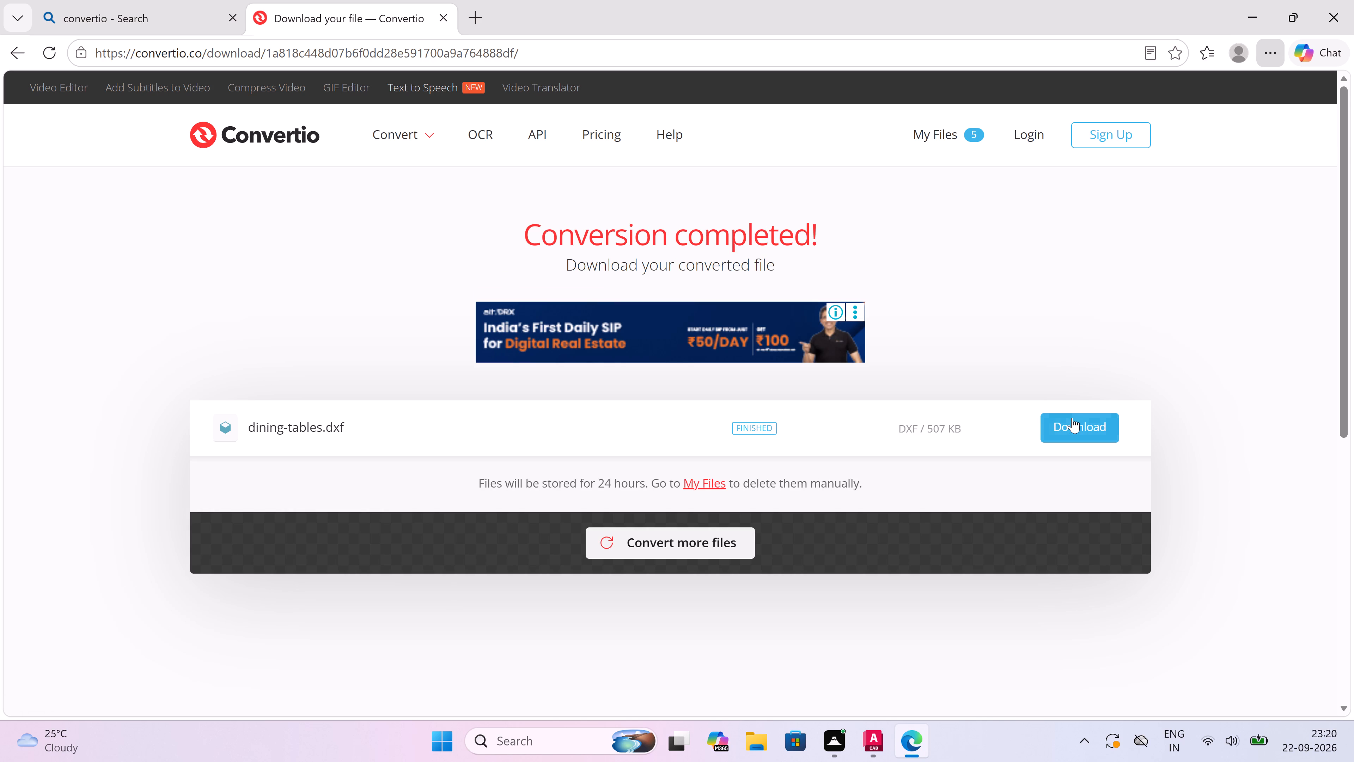
{"action": "left_click", "coordinate": [1072, 418]}
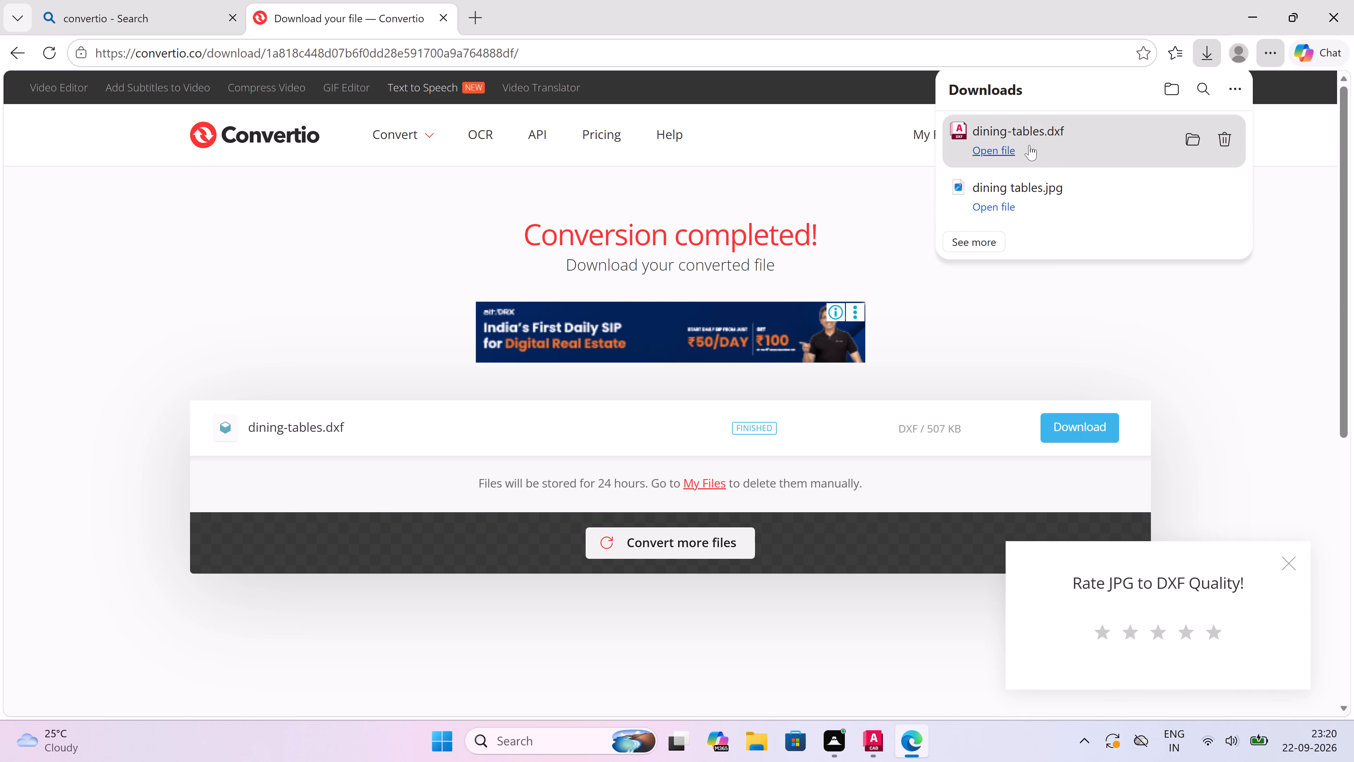
Open the downloaded dining-tables.dxf in AutoCAD.
{"action": "double_click", "coordinate": [1029, 145]}
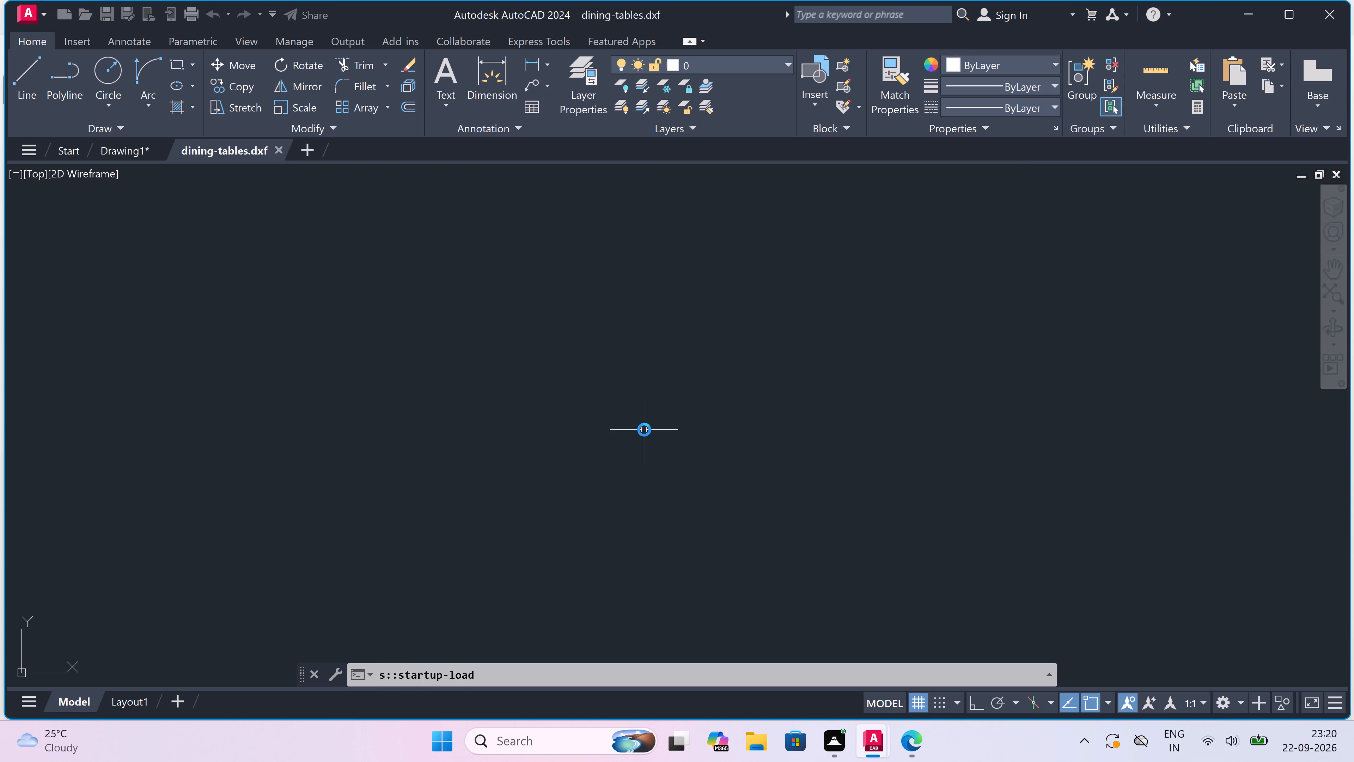
Copy the complete side view of the dining table and chairs, including its label, to the clipboard.
{"action": "scroll", "coordinate": [644, 430], "scroll_direction": "down", "scroll_amount": 4}
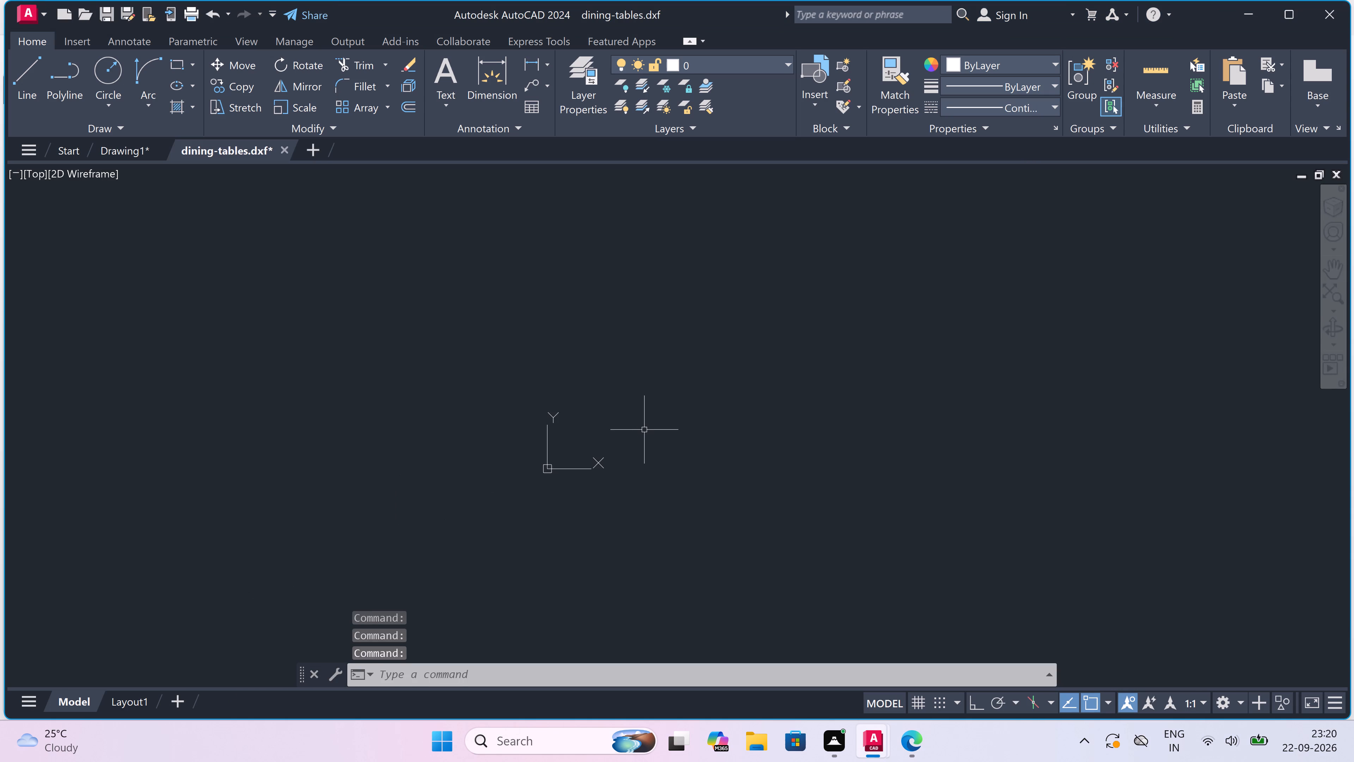
{"action": "scroll", "coordinate": [644, 430], "scroll_direction": "down", "scroll_amount": 7}
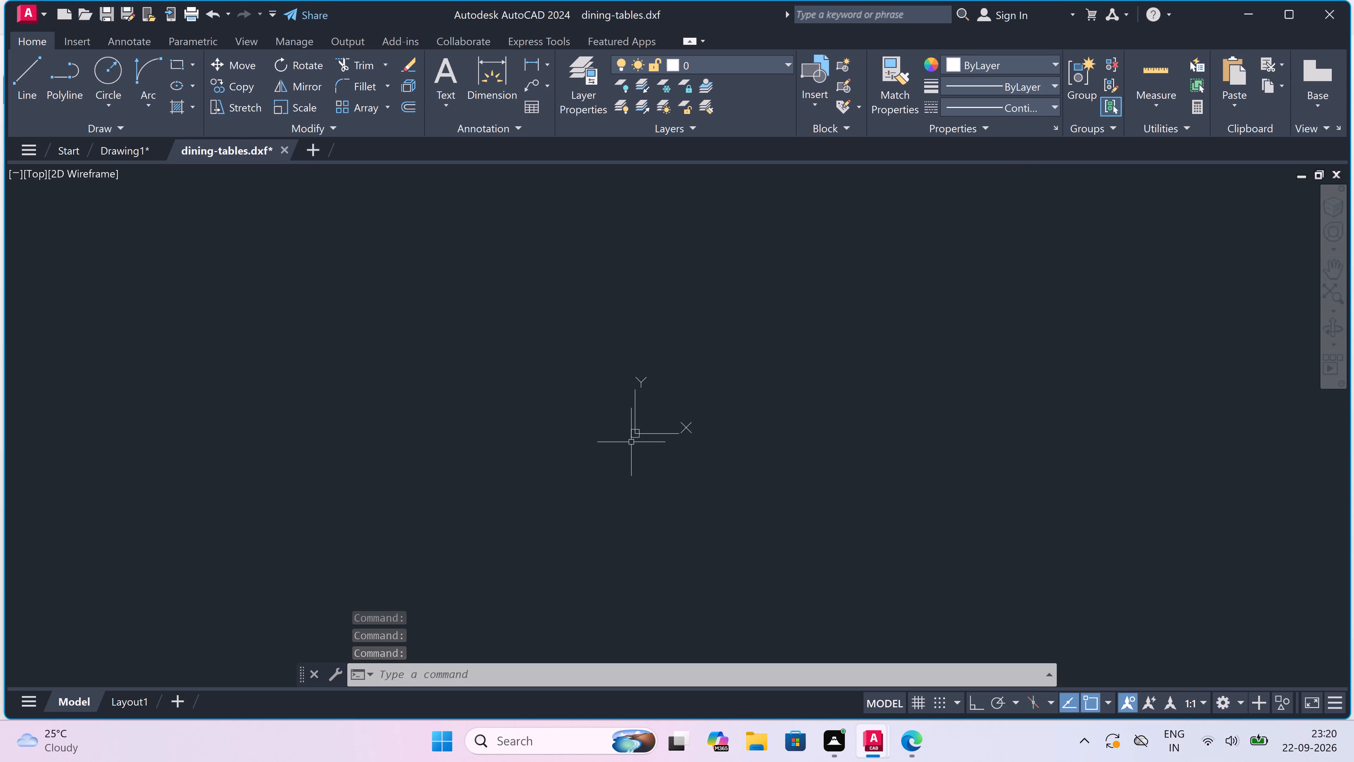
{"action": "scroll", "coordinate": [628, 446], "scroll_direction": "down", "scroll_amount": 2}
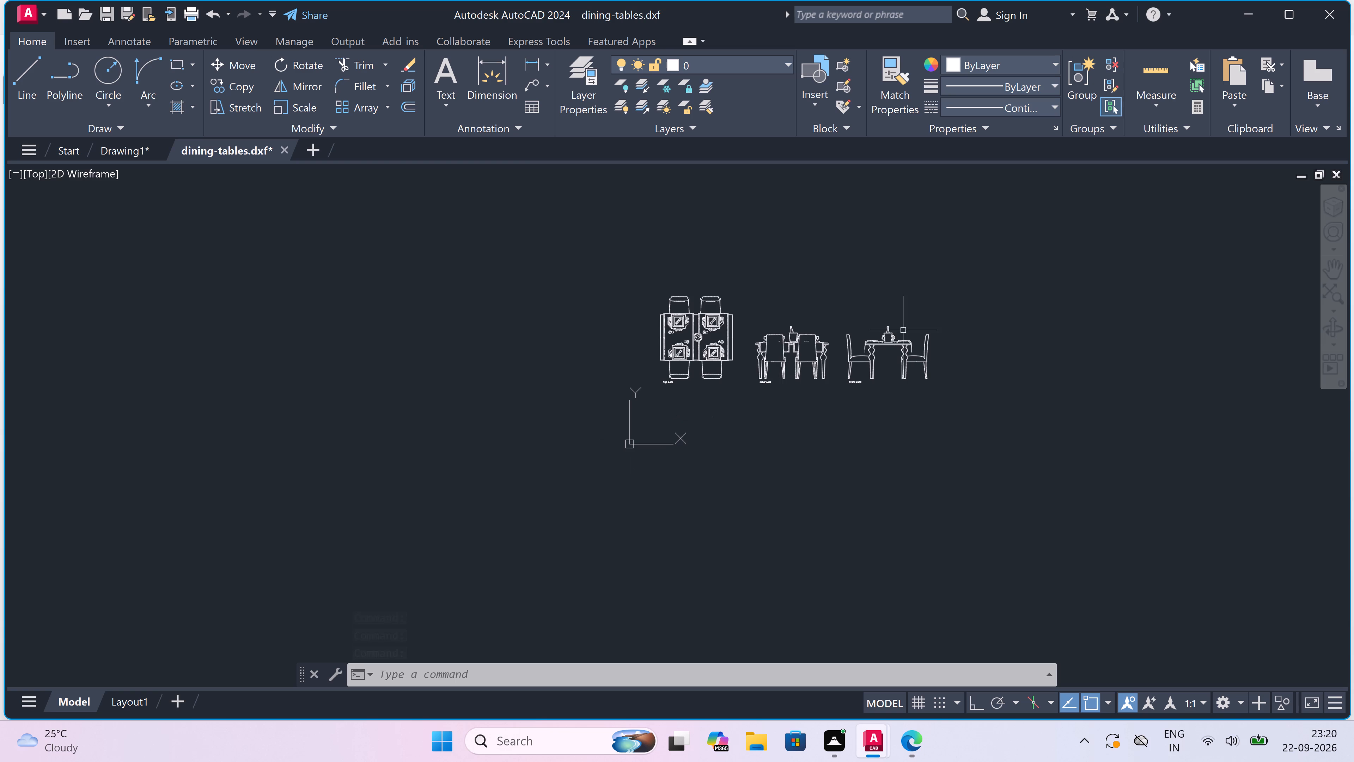
{"action": "scroll", "coordinate": [903, 332], "scroll_direction": "up", "scroll_amount": 4}
{"action": "scroll", "coordinate": [908, 333], "scroll_direction": "down", "scroll_amount": 1}
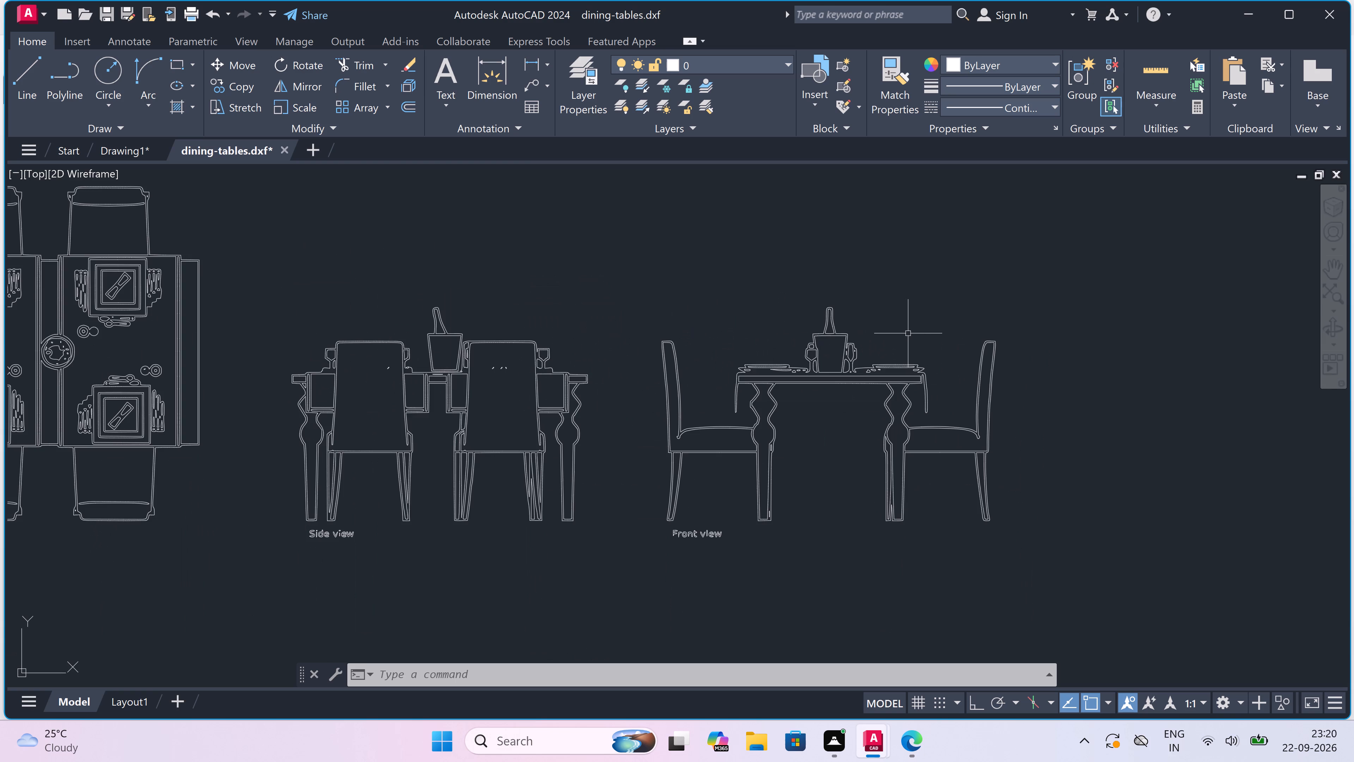
{"action": "scroll", "coordinate": [908, 333], "scroll_direction": "down", "scroll_amount": 1}
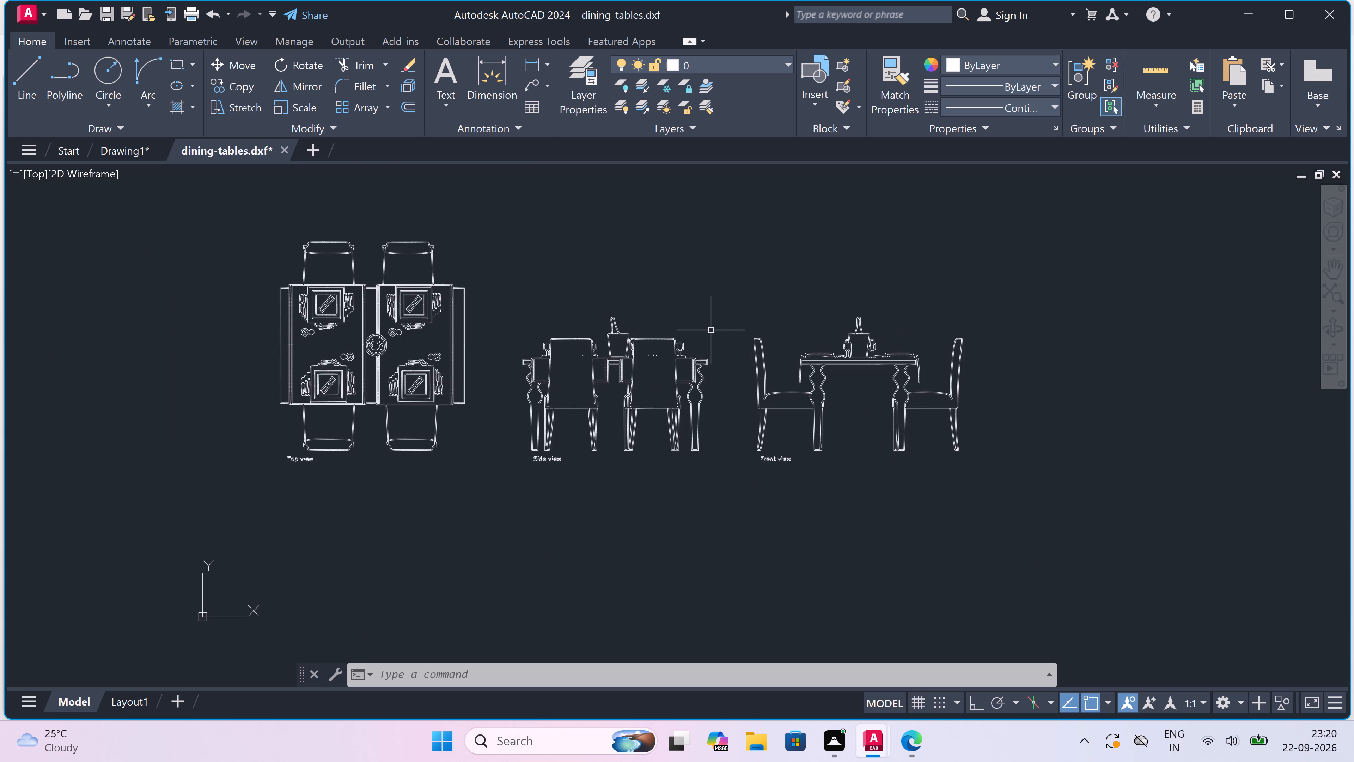
{"action": "left_click", "coordinate": [706, 297]}
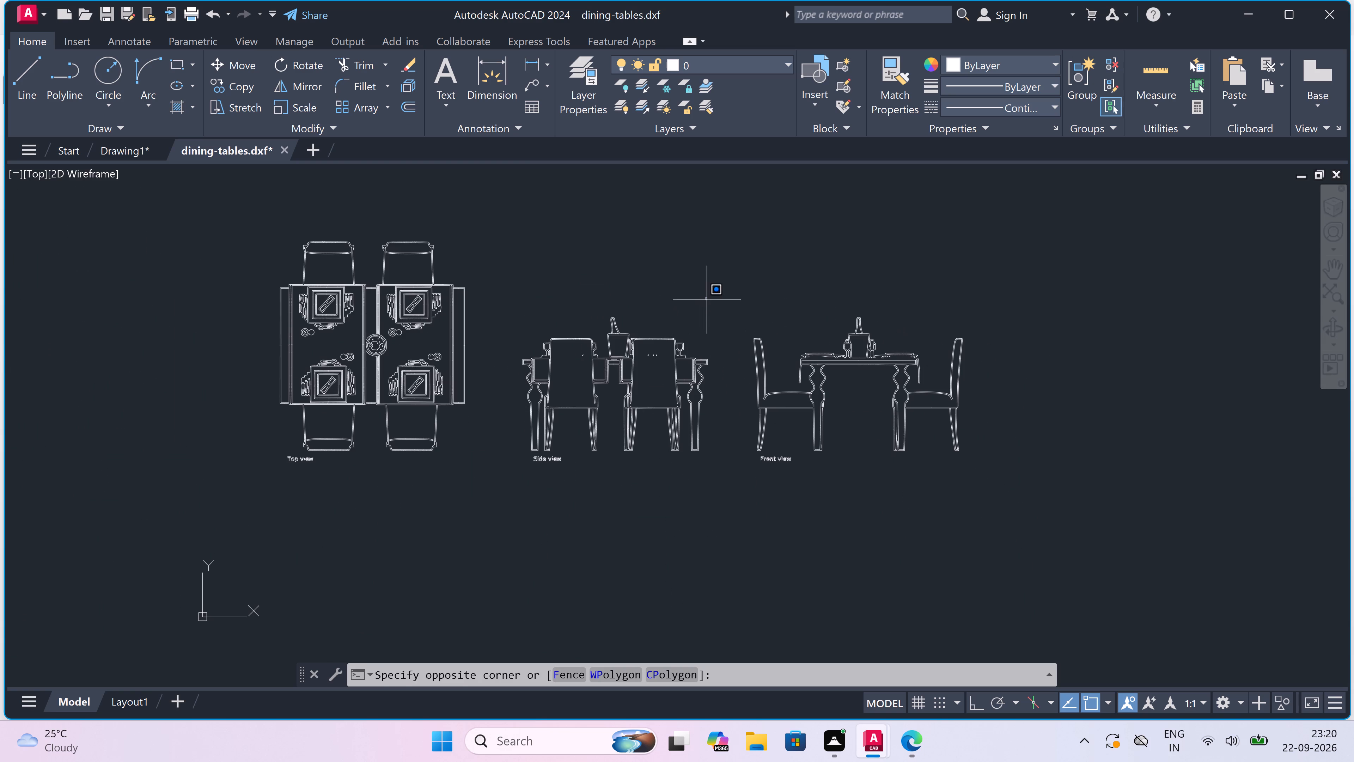
{"action": "left_click", "coordinate": [578, 415]}
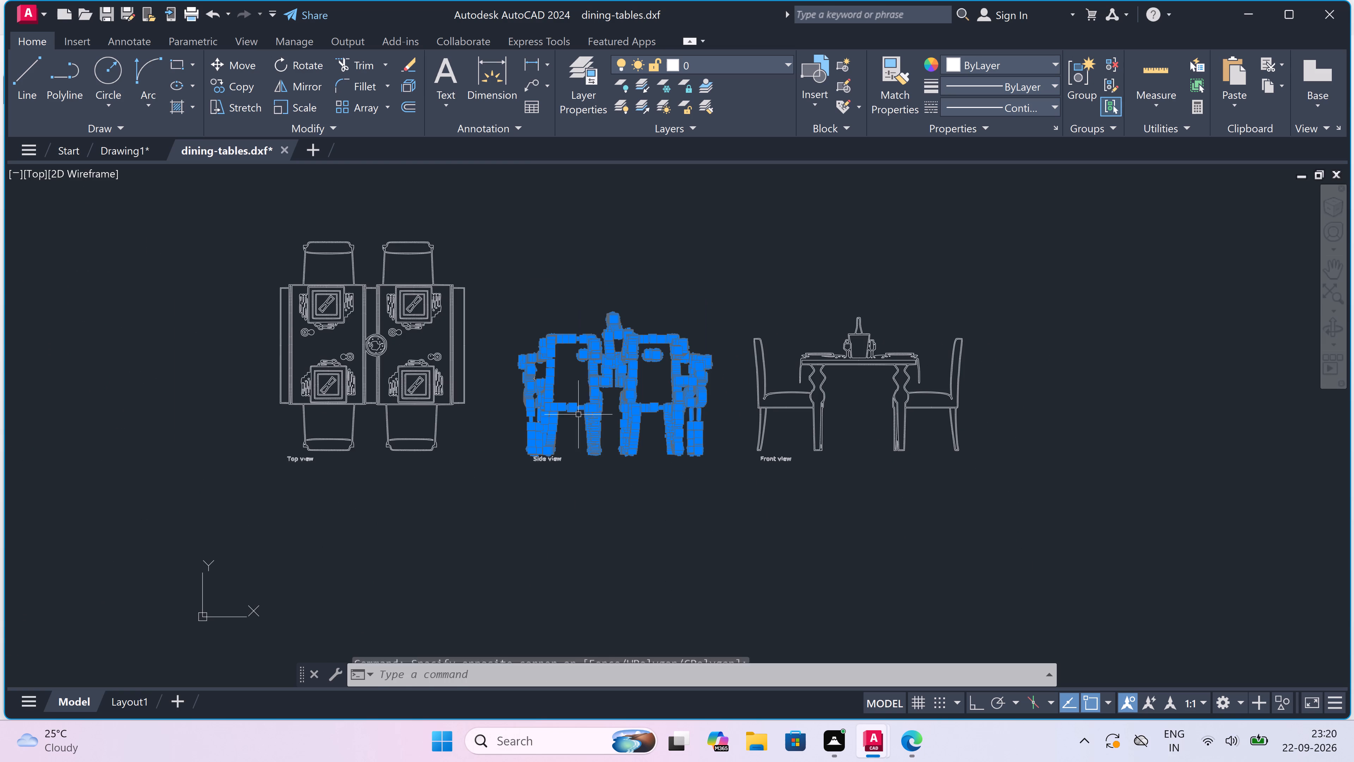
{"action": "scroll", "coordinate": [660, 369], "scroll_direction": "up", "scroll_amount": 3}
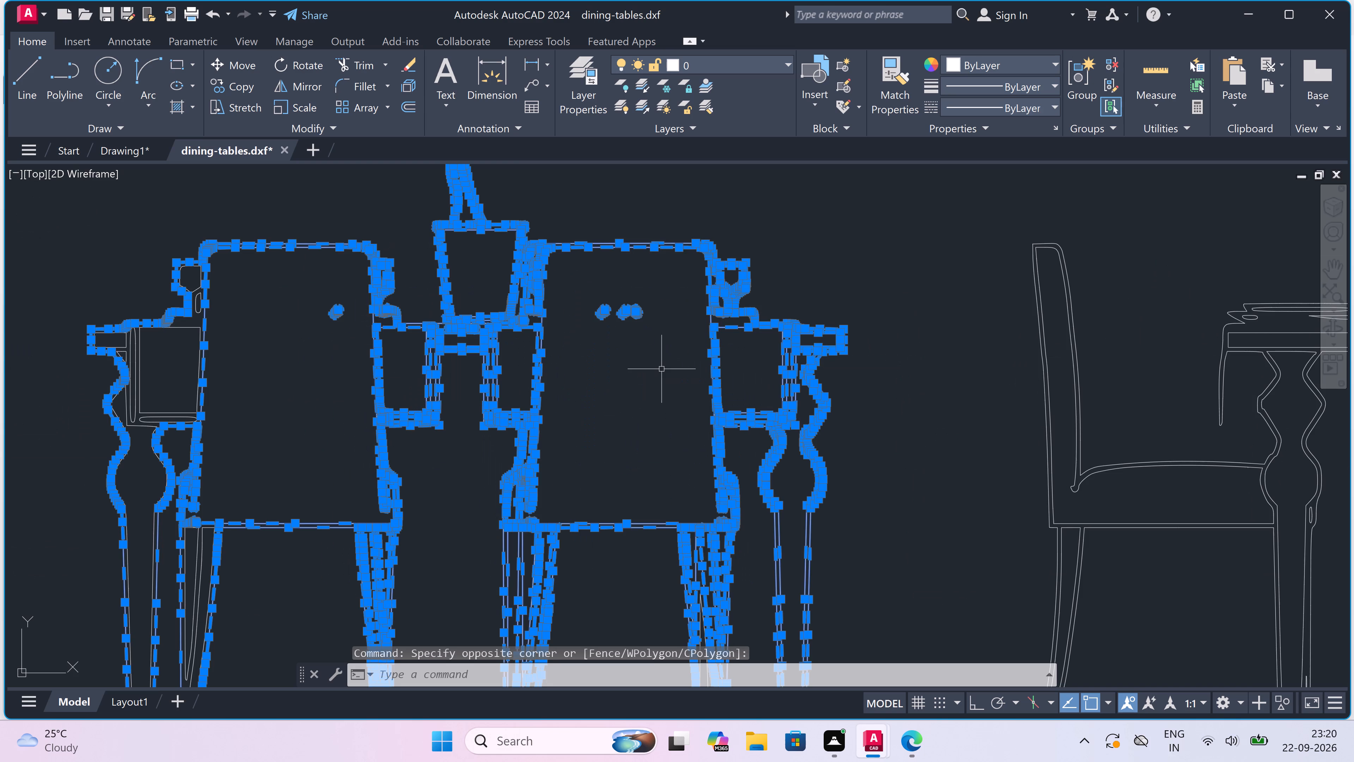
{"action": "scroll", "coordinate": [661, 369], "scroll_direction": "down", "scroll_amount": 3}
{"action": "left_click_drag", "start_coordinate": [743, 307], "coordinate": [734, 321]}
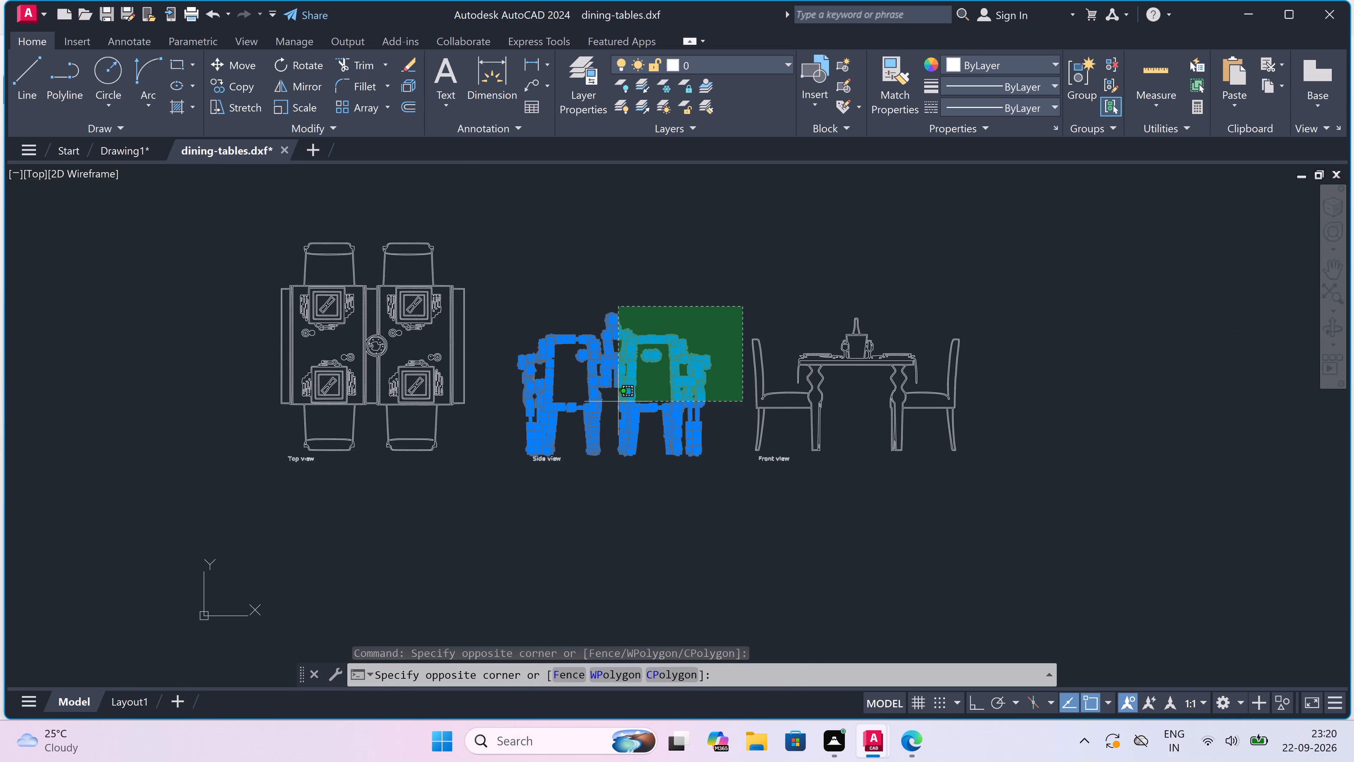
{"action": "left_click", "coordinate": [489, 471]}
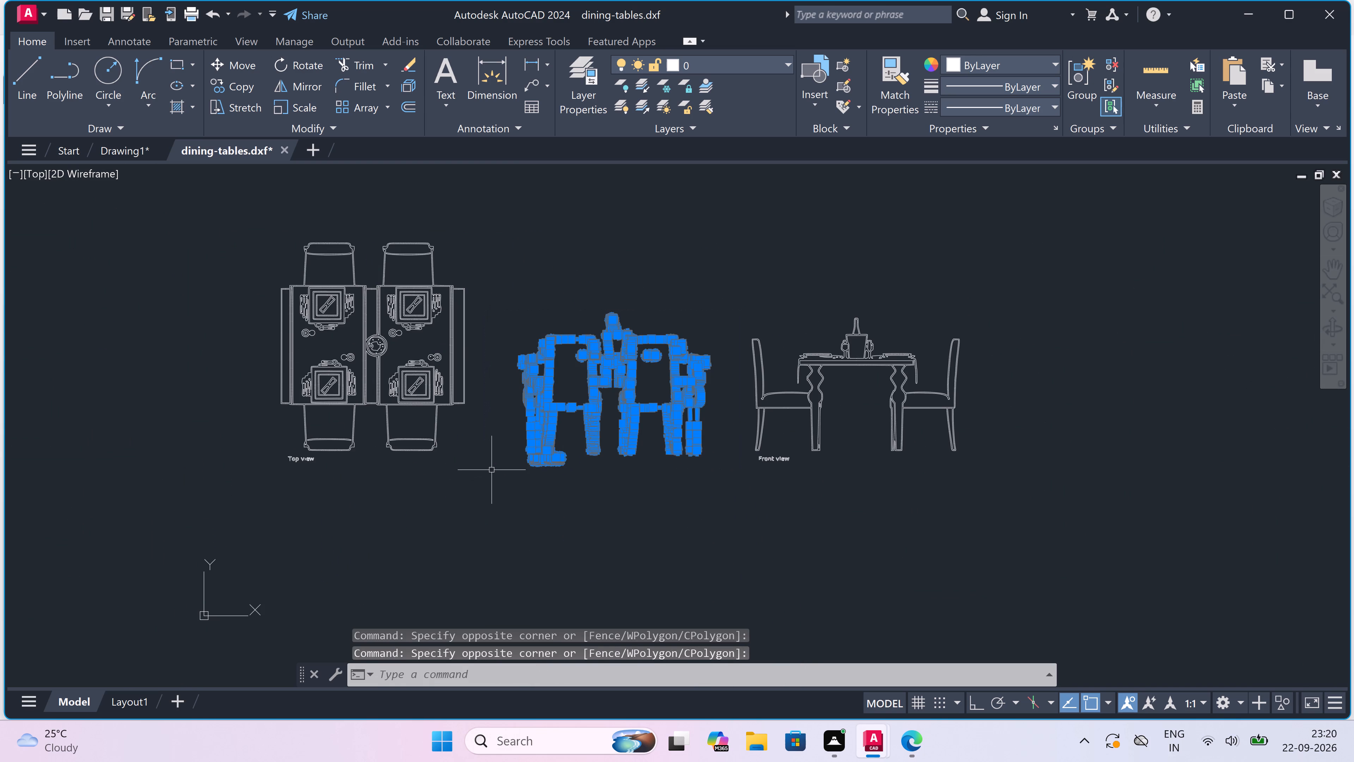
{"action": "key", "text": "ctrl+c"}
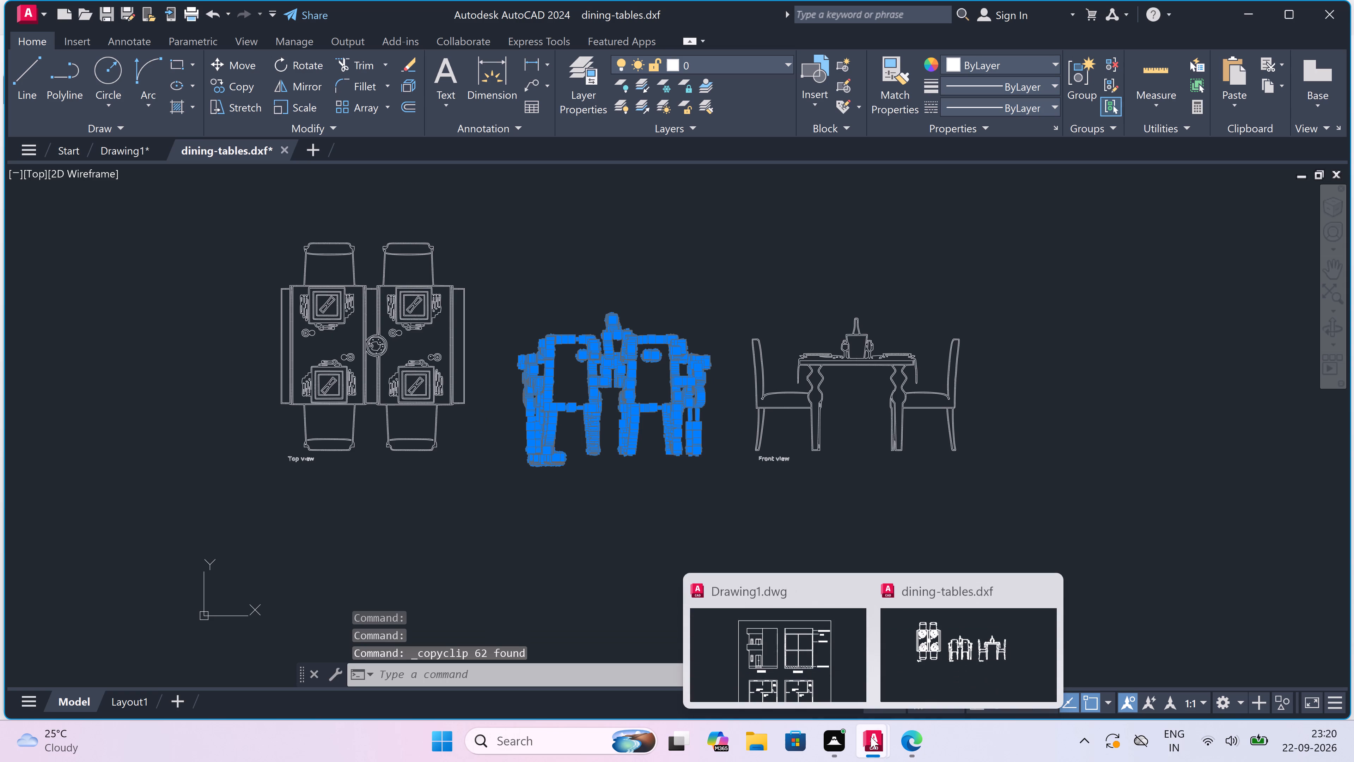
Paste the copied dining set into Drawing1, in the empty space outside the sheet border beside Section-AA.
{"action": "left_click", "coordinate": [703, 635]}
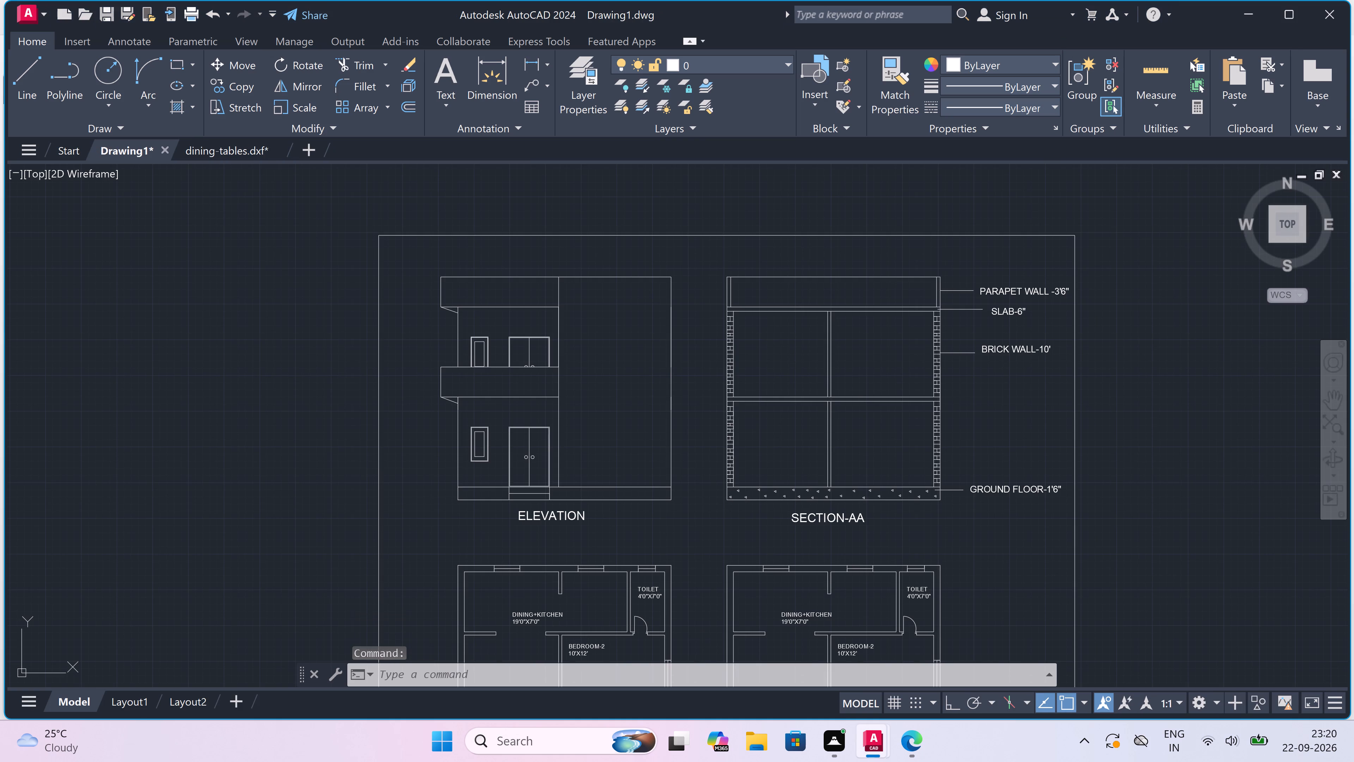
{"action": "key", "text": "ctrl+v"}
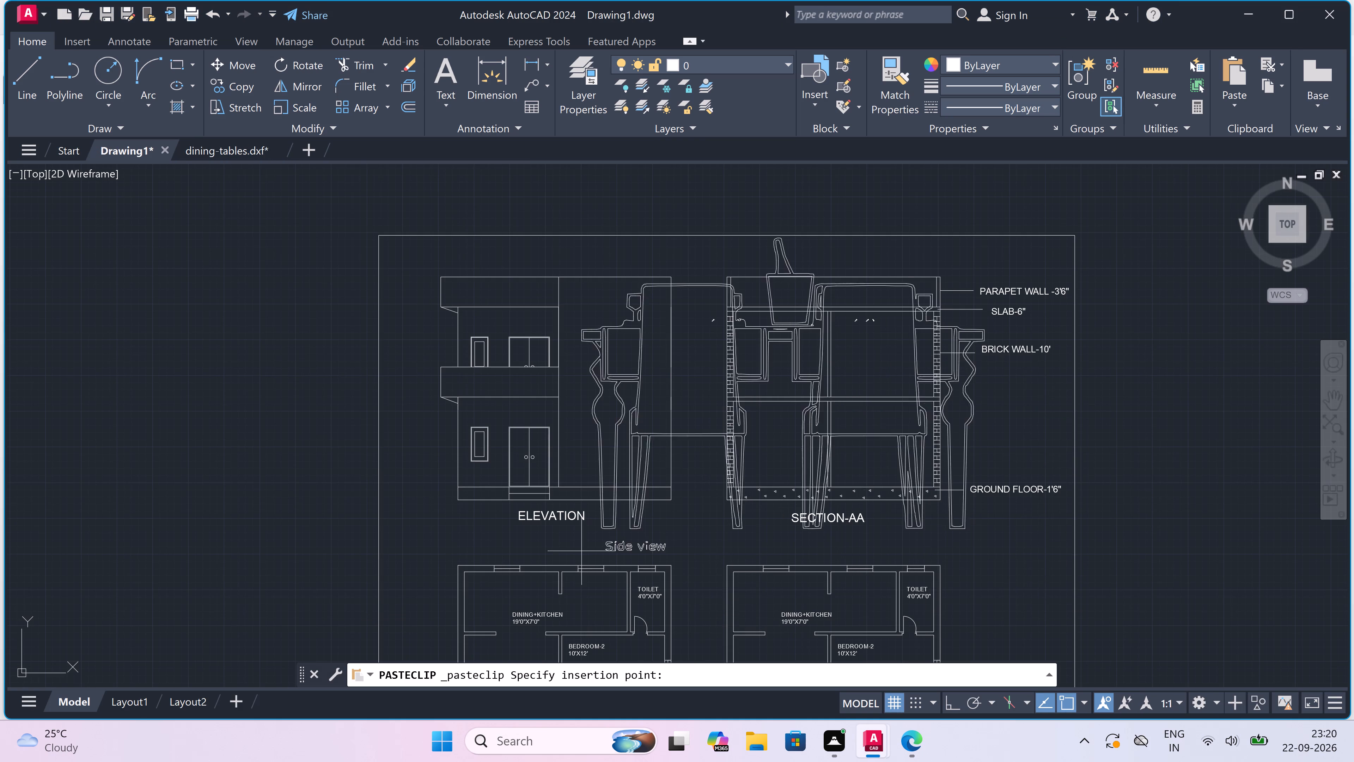
{"action": "scroll", "coordinate": [580, 549], "scroll_direction": "down", "scroll_amount": 3}
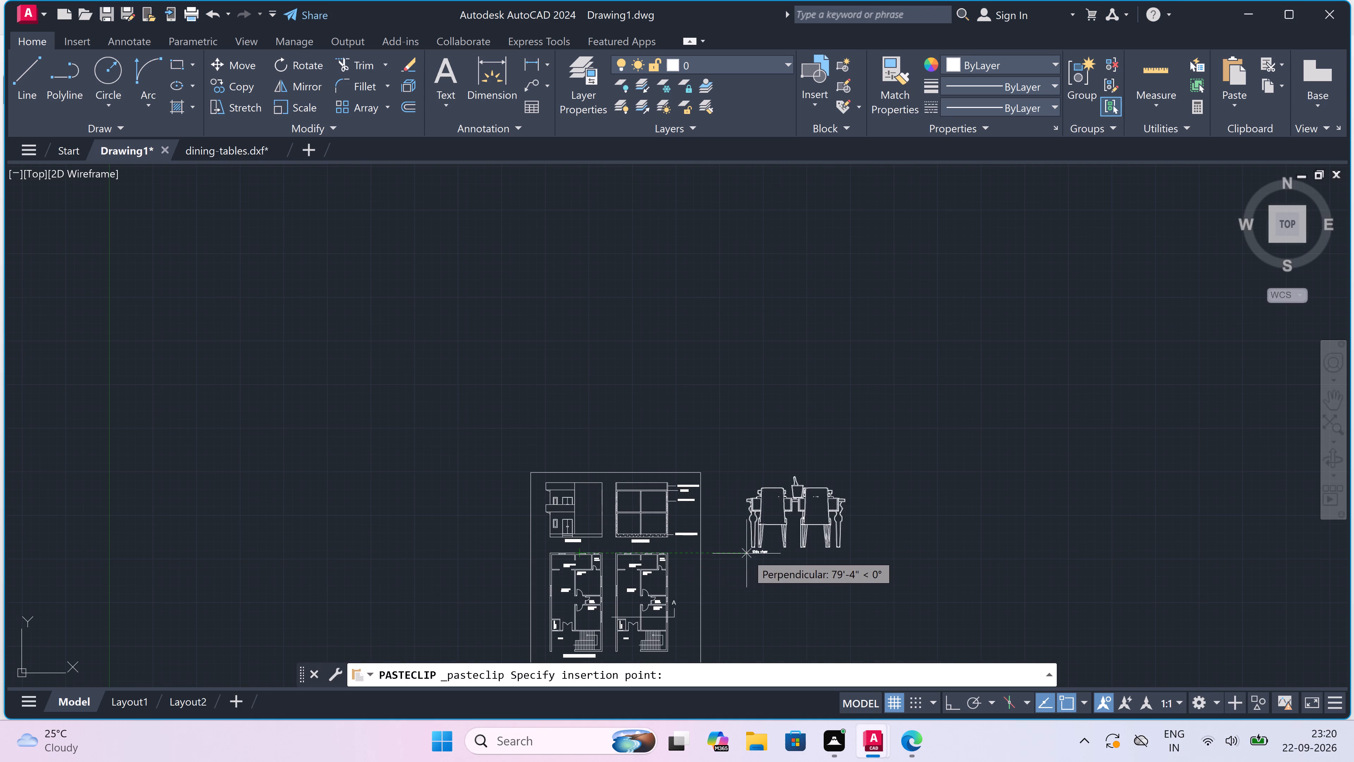
{"action": "left_click", "coordinate": [746, 554]}
Delete the small stray marks inside both chair backs of the pasted dining set.
{"action": "scroll", "coordinate": [774, 537], "scroll_direction": "up", "scroll_amount": 2}
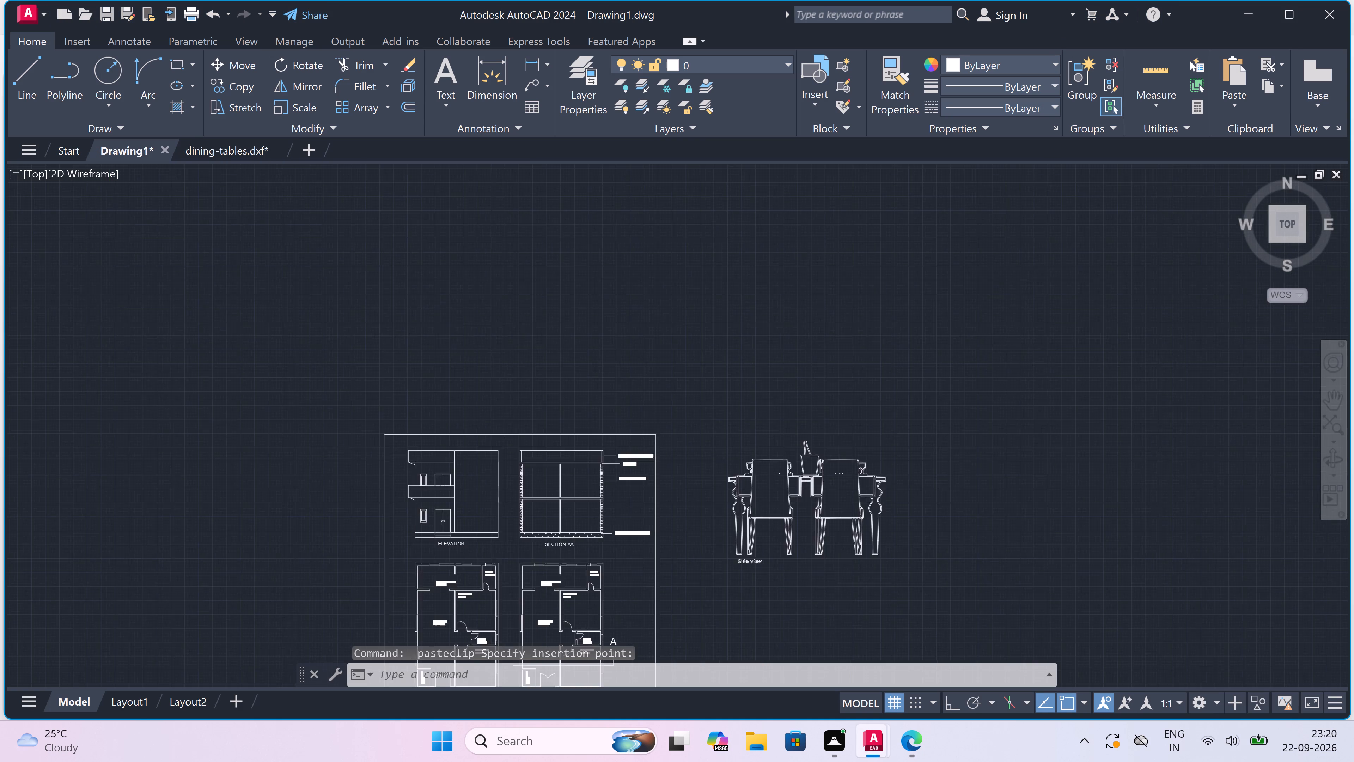
{"action": "scroll", "coordinate": [890, 410], "scroll_direction": "up", "scroll_amount": 3}
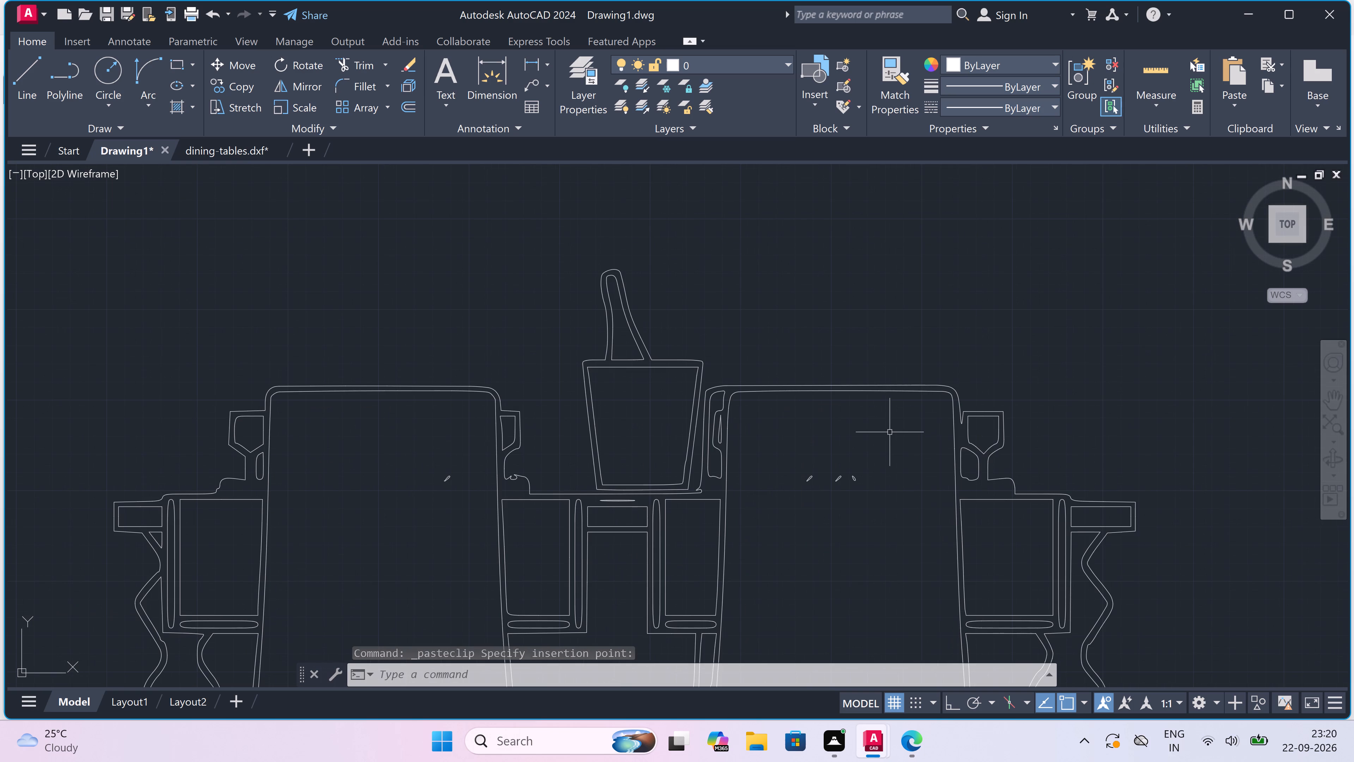
{"action": "left_click_drag", "start_coordinate": [890, 432], "coordinate": [872, 452]}
{"action": "left_click", "coordinate": [734, 569]}
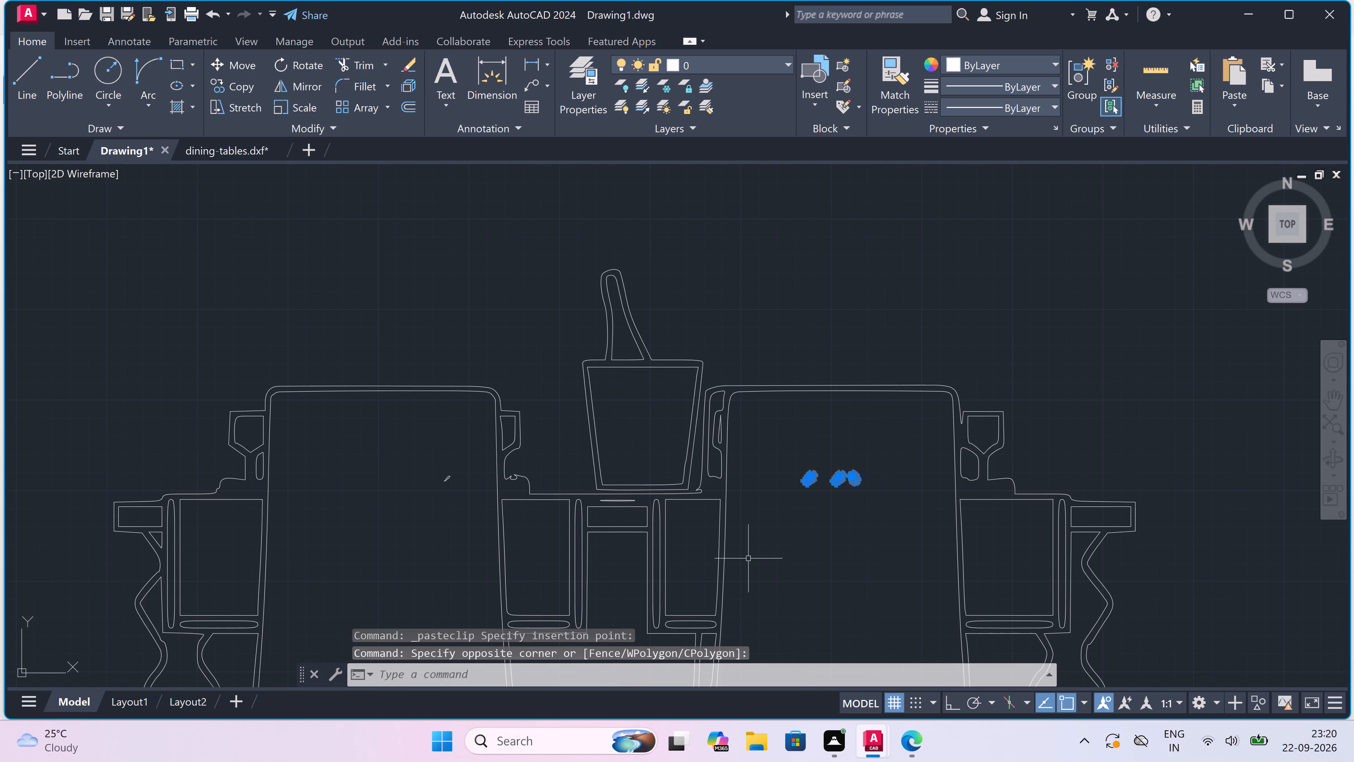
{"action": "key", "text": "Delete"}
{"action": "scroll", "coordinate": [801, 501], "scroll_direction": "down", "scroll_amount": 3}
{"action": "scroll", "coordinate": [676, 512], "scroll_direction": "up", "scroll_amount": 2}
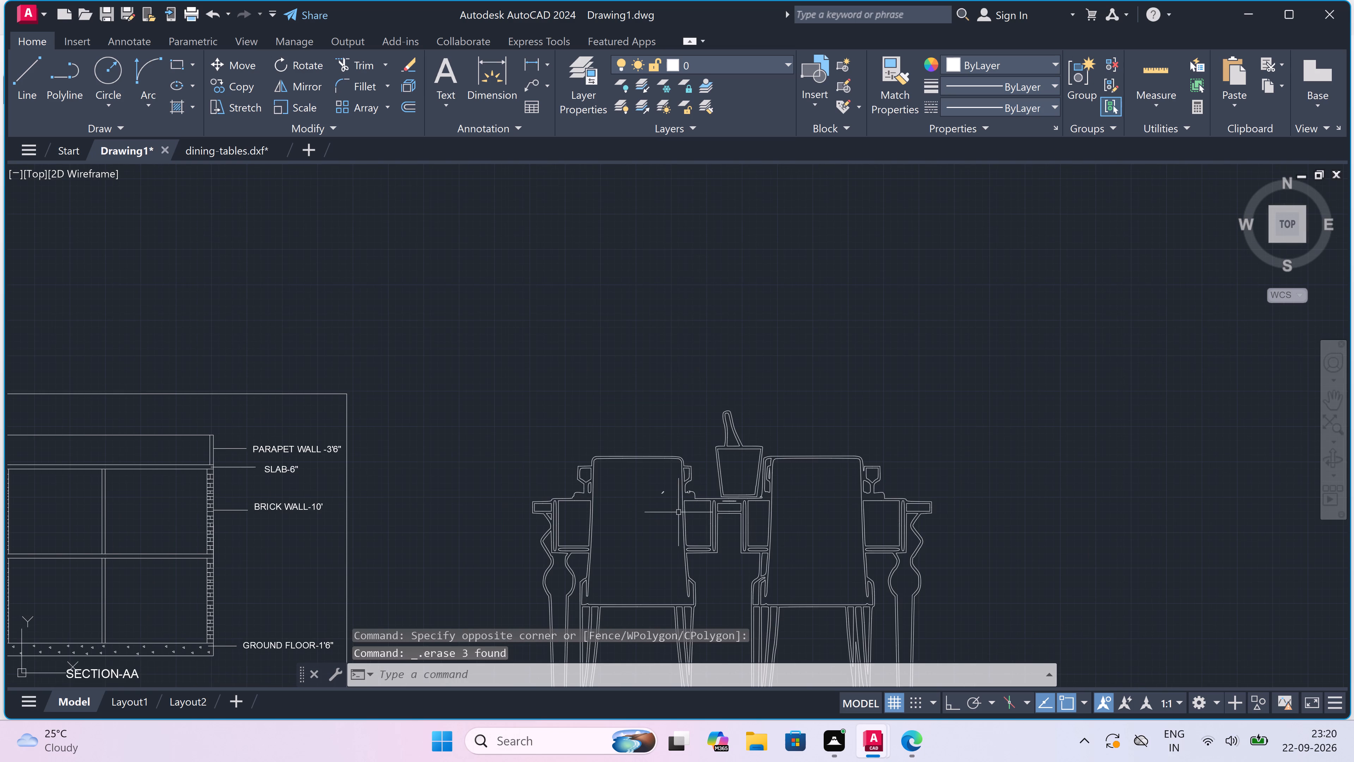
{"action": "scroll", "coordinate": [675, 512], "scroll_direction": "up", "scroll_amount": 1}
{"action": "left_click_drag", "start_coordinate": [664, 410], "coordinate": [659, 420]}
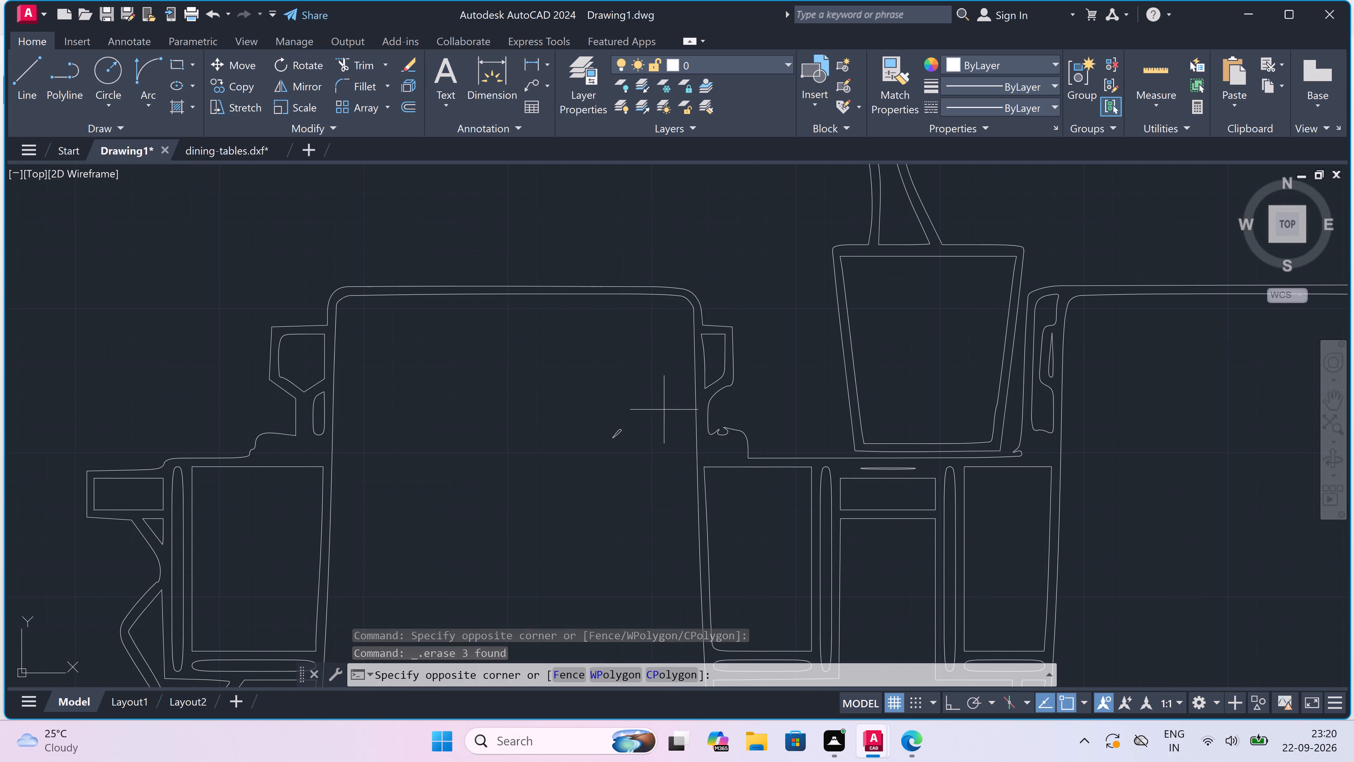
{"action": "left_click", "coordinate": [513, 533]}
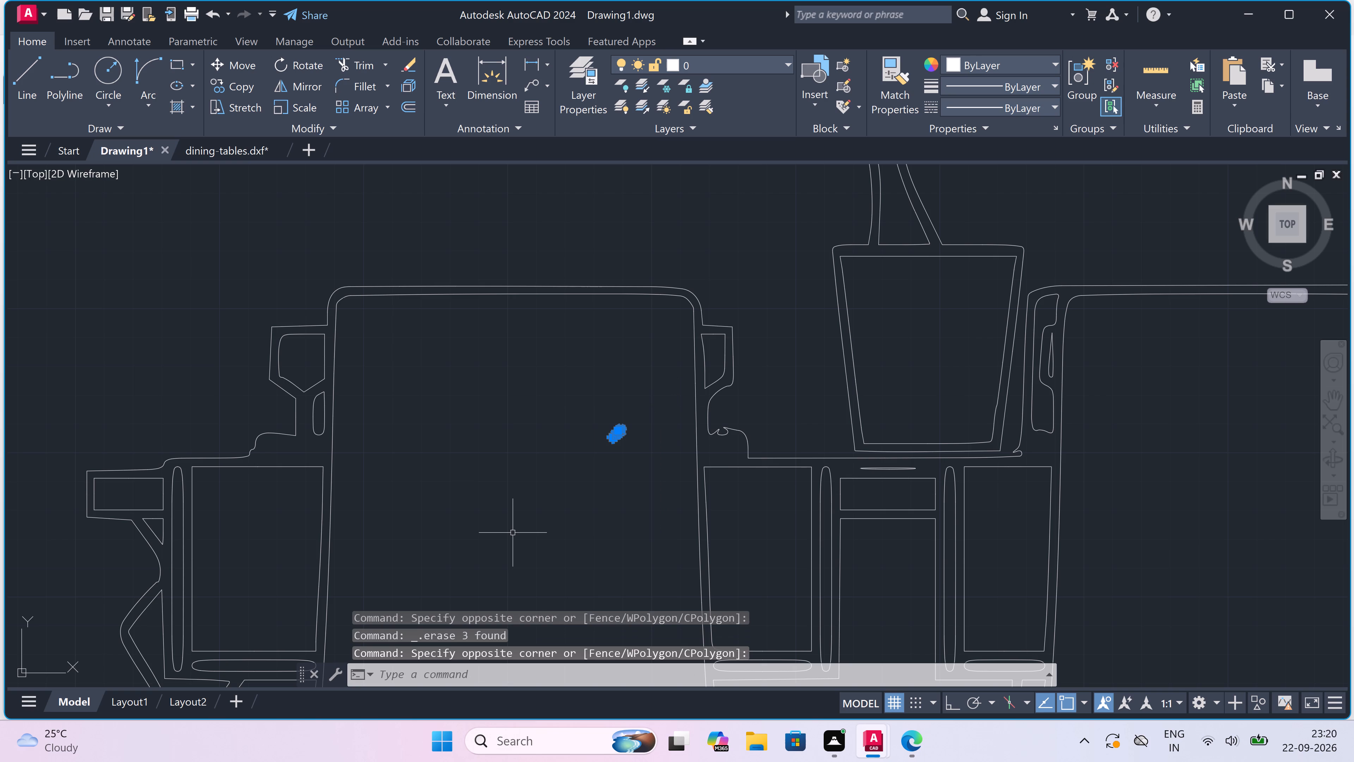
{"action": "key", "text": "Delete"}
Delete all the outlined letters of the "Side view" label below the pasted dining set.
{"action": "scroll", "coordinate": [610, 459], "scroll_direction": "down", "scroll_amount": 5}
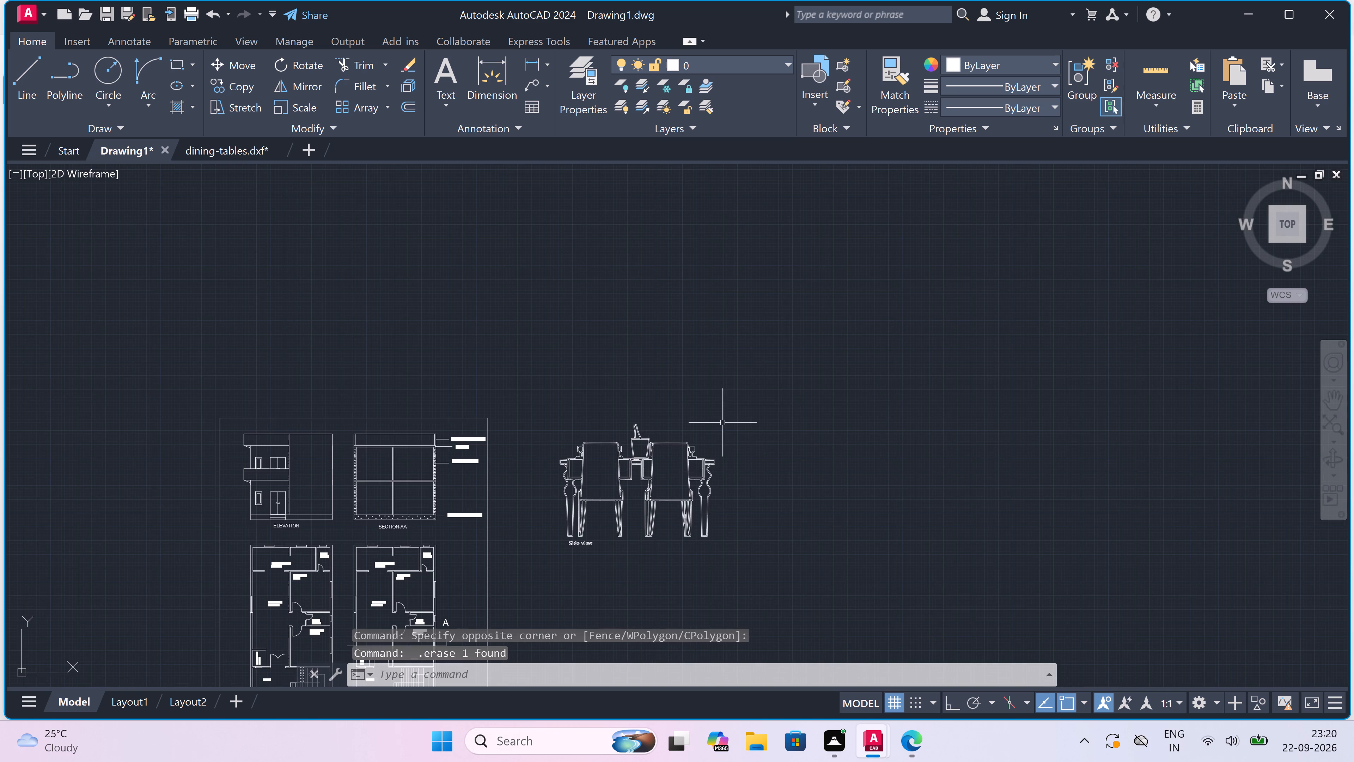
{"action": "scroll", "coordinate": [565, 554], "scroll_direction": "up", "scroll_amount": 2}
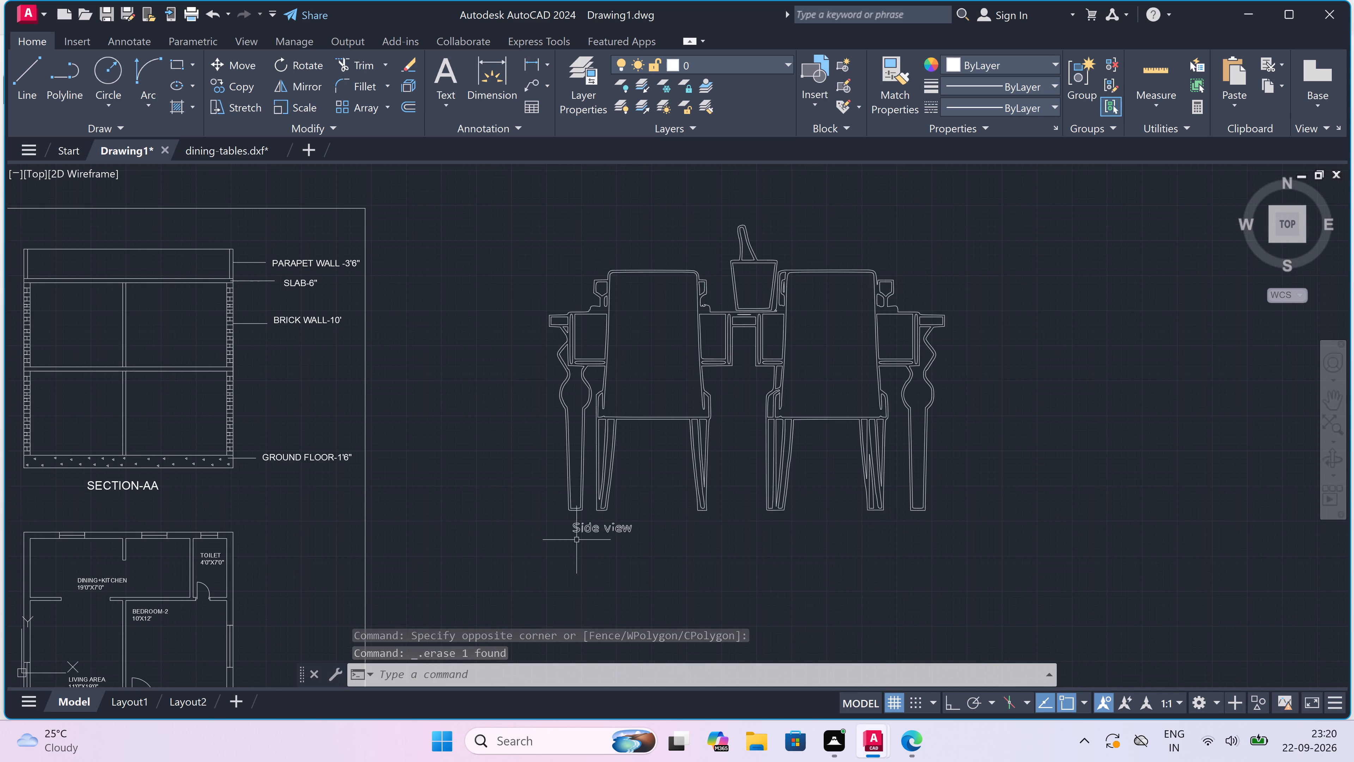
{"action": "left_click", "coordinate": [579, 531]}
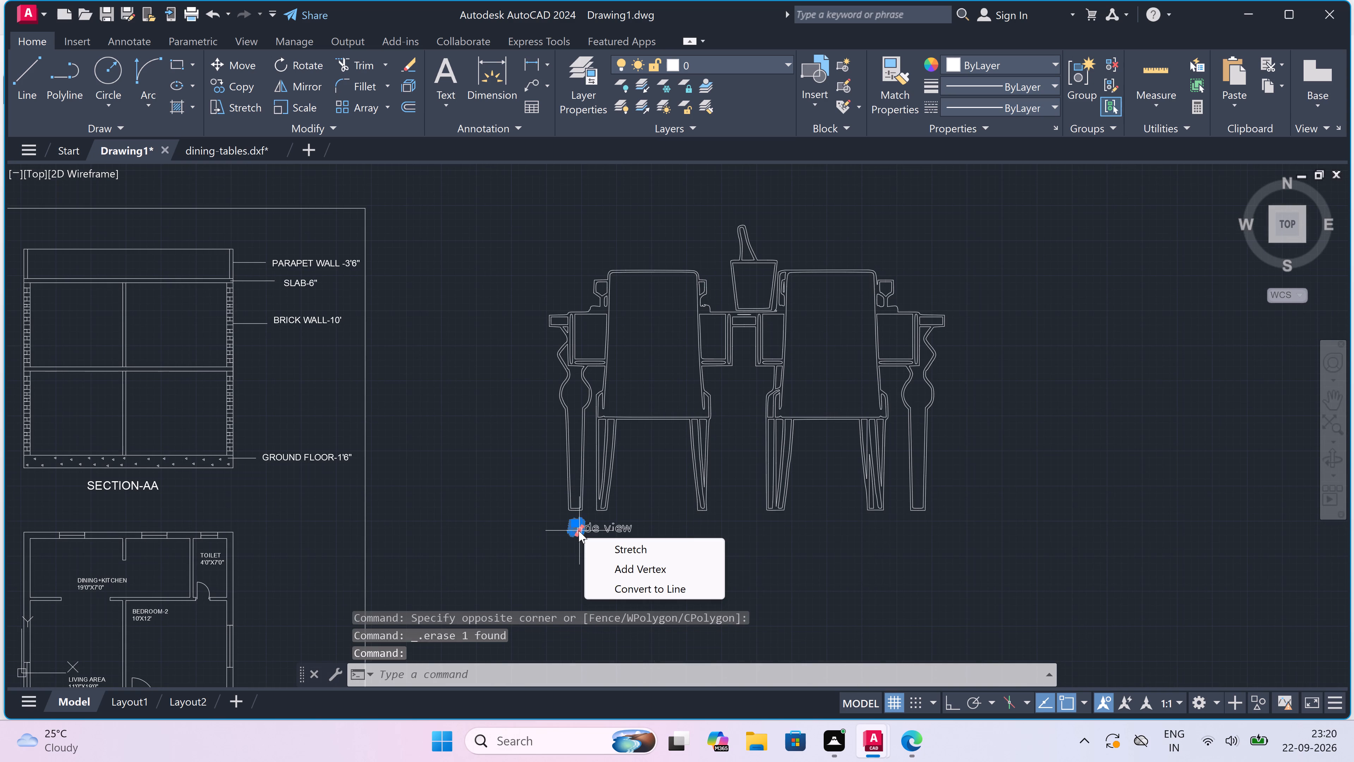
{"action": "scroll", "coordinate": [579, 531], "scroll_direction": "up", "scroll_amount": 2}
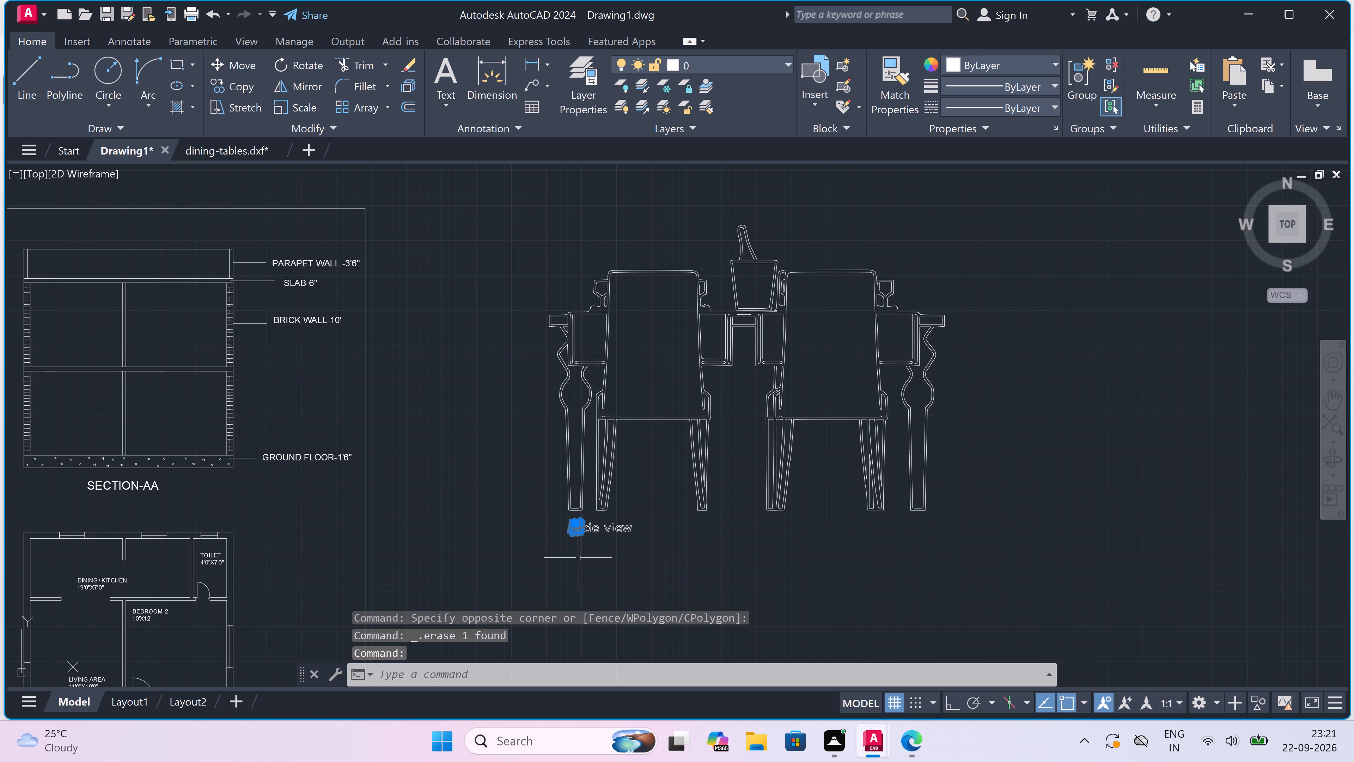
{"action": "scroll", "coordinate": [578, 558], "scroll_direction": "up", "scroll_amount": 3}
{"action": "left_click_drag", "start_coordinate": [893, 397], "coordinate": [850, 429]}
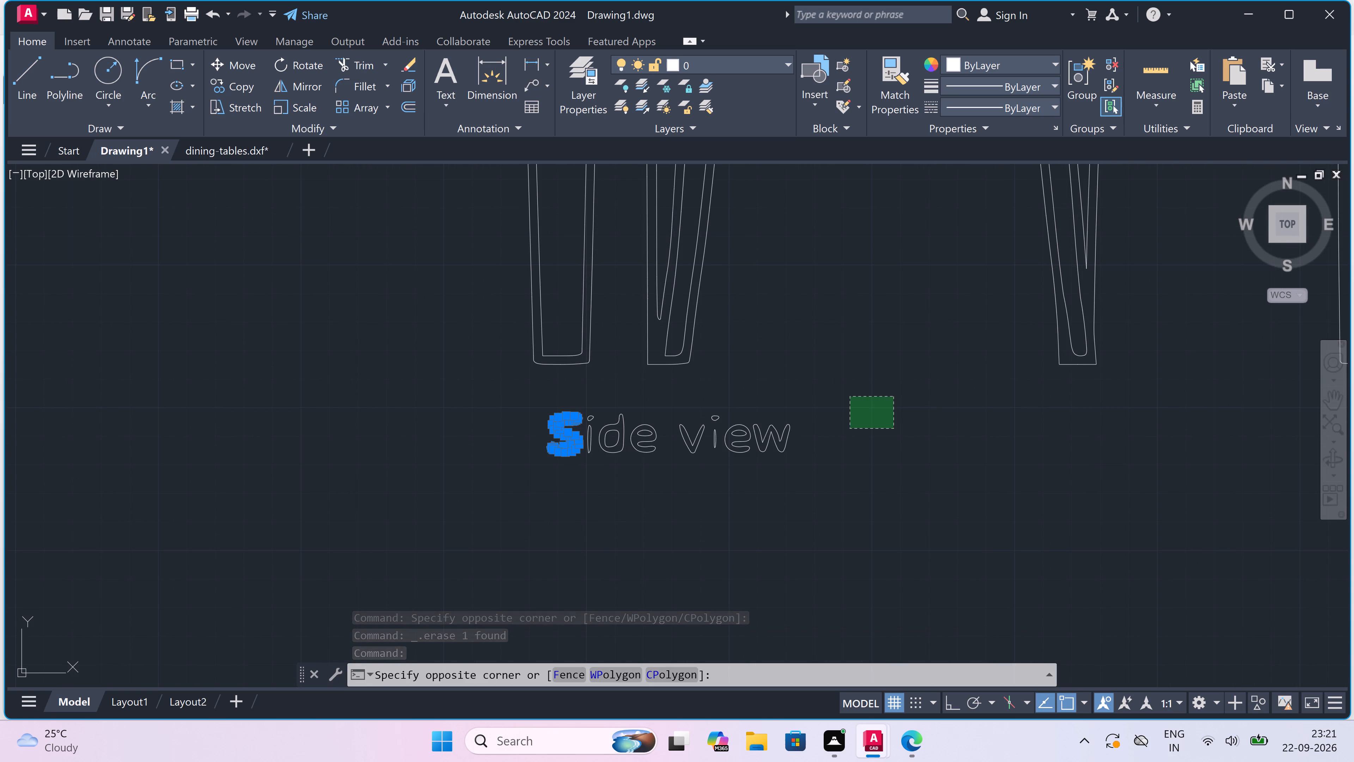
{"action": "left_click", "coordinate": [427, 588]}
{"action": "key", "text": "Delete"}
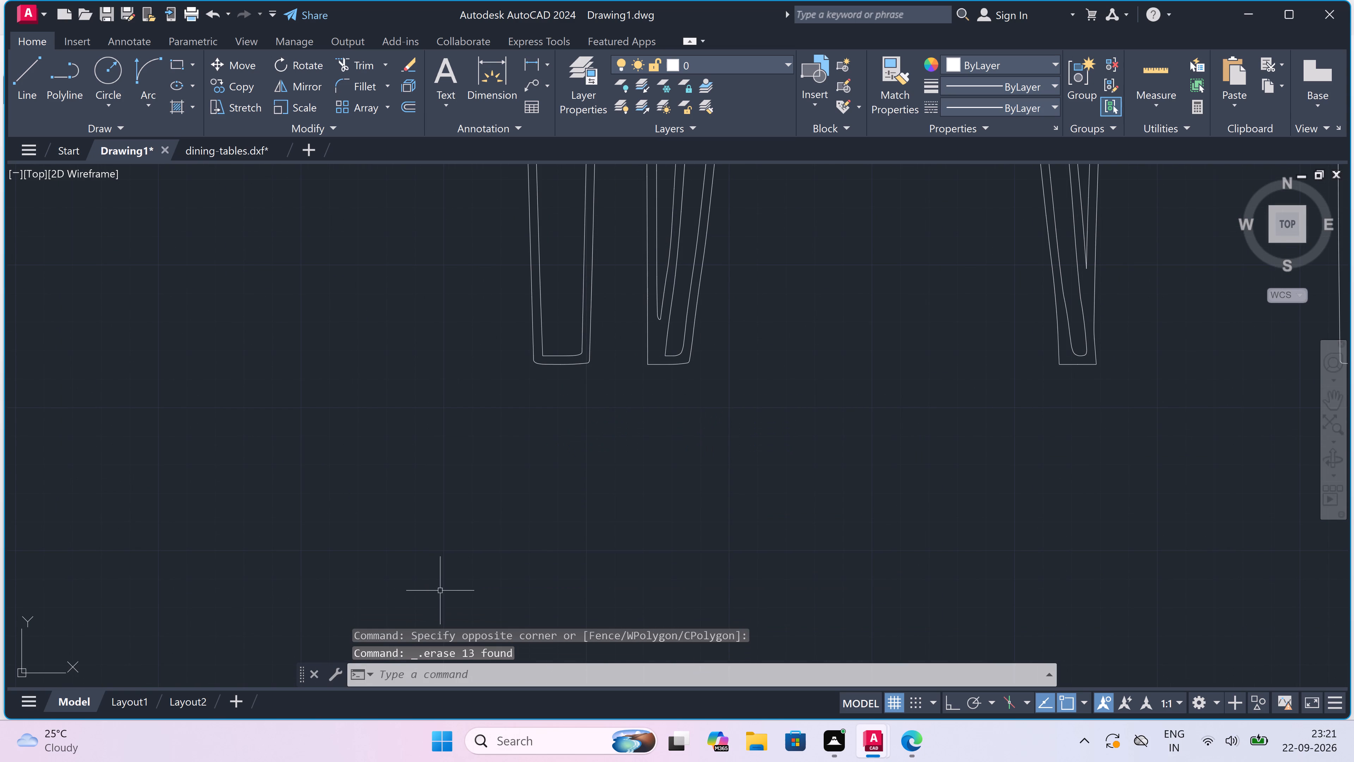
Minimize AutoCAD to return to the Convertio page in the browser.
{"action": "scroll", "coordinate": [600, 544], "scroll_direction": "down", "scroll_amount": 8}
{"action": "scroll", "coordinate": [589, 587], "scroll_direction": "up", "scroll_amount": 2}
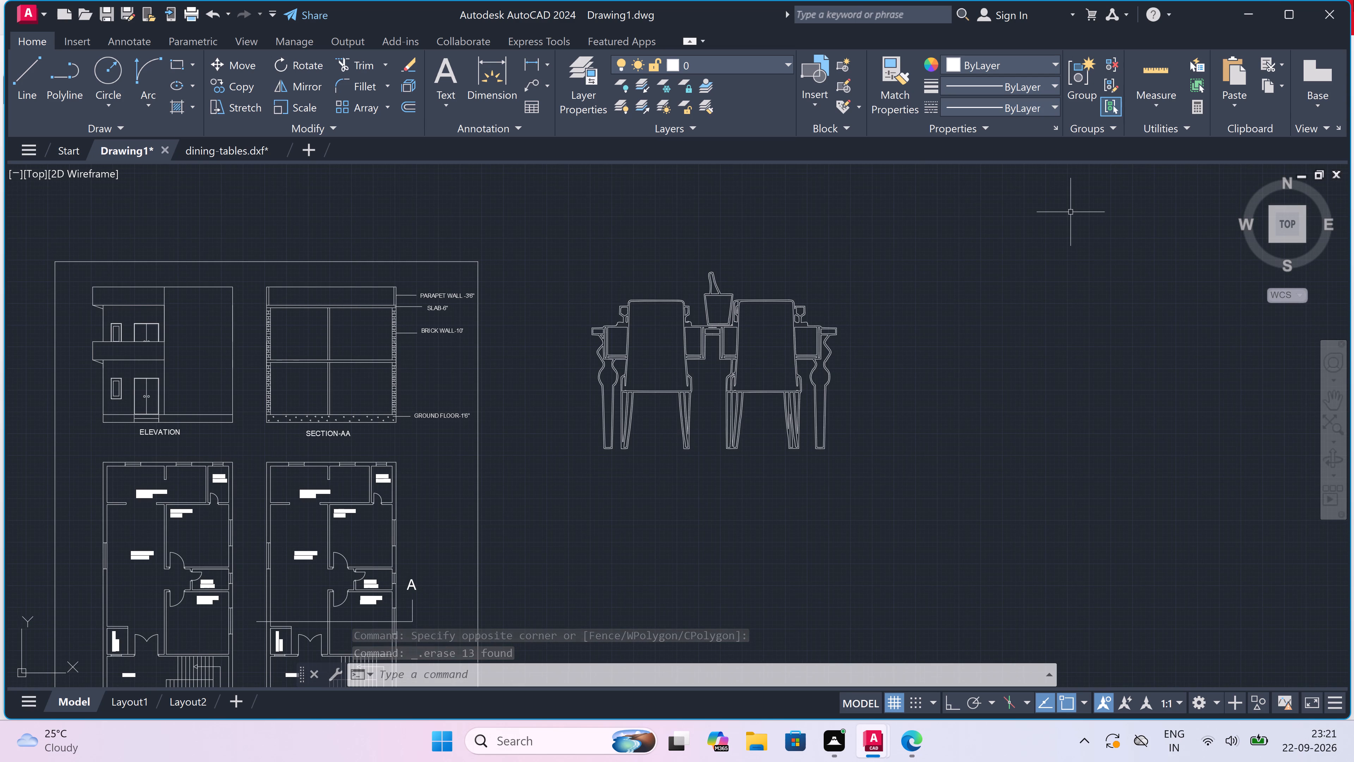
{"action": "left_click", "coordinate": [1251, 8]}
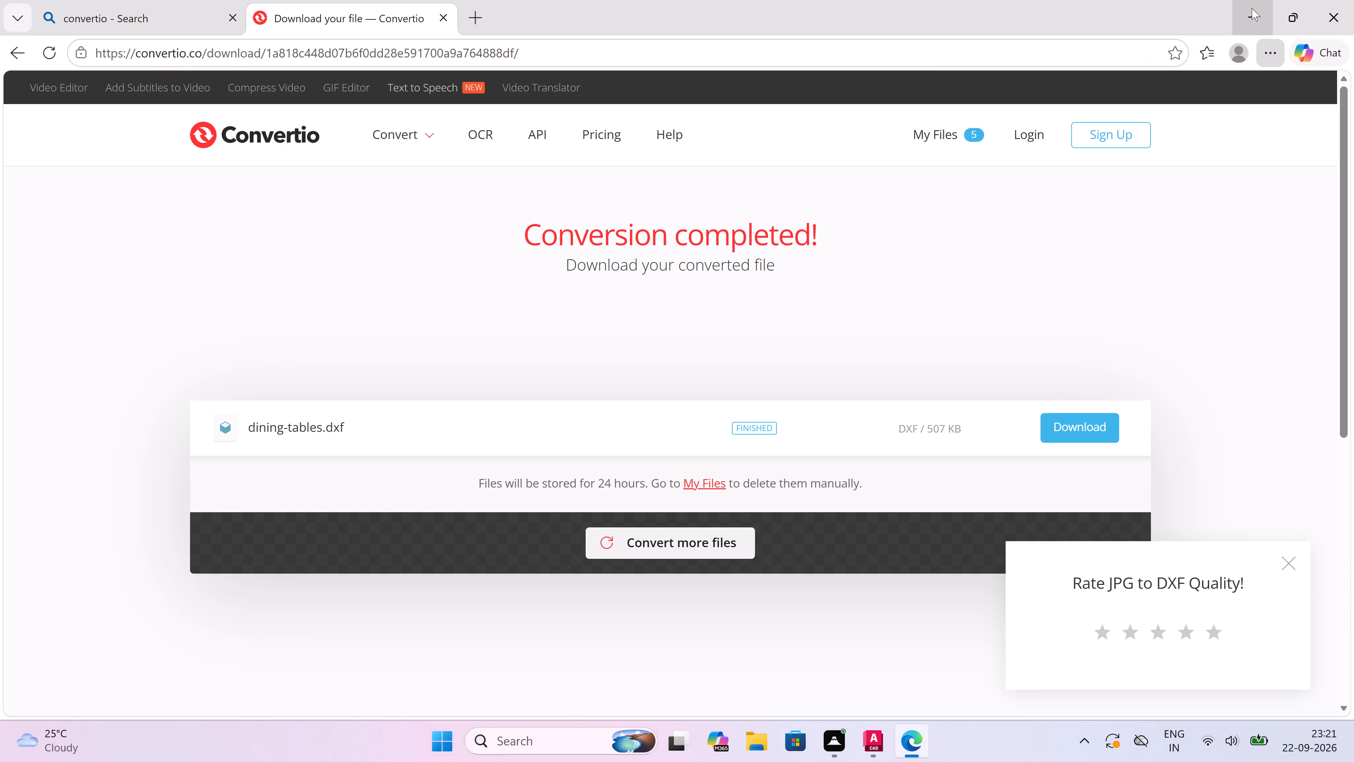
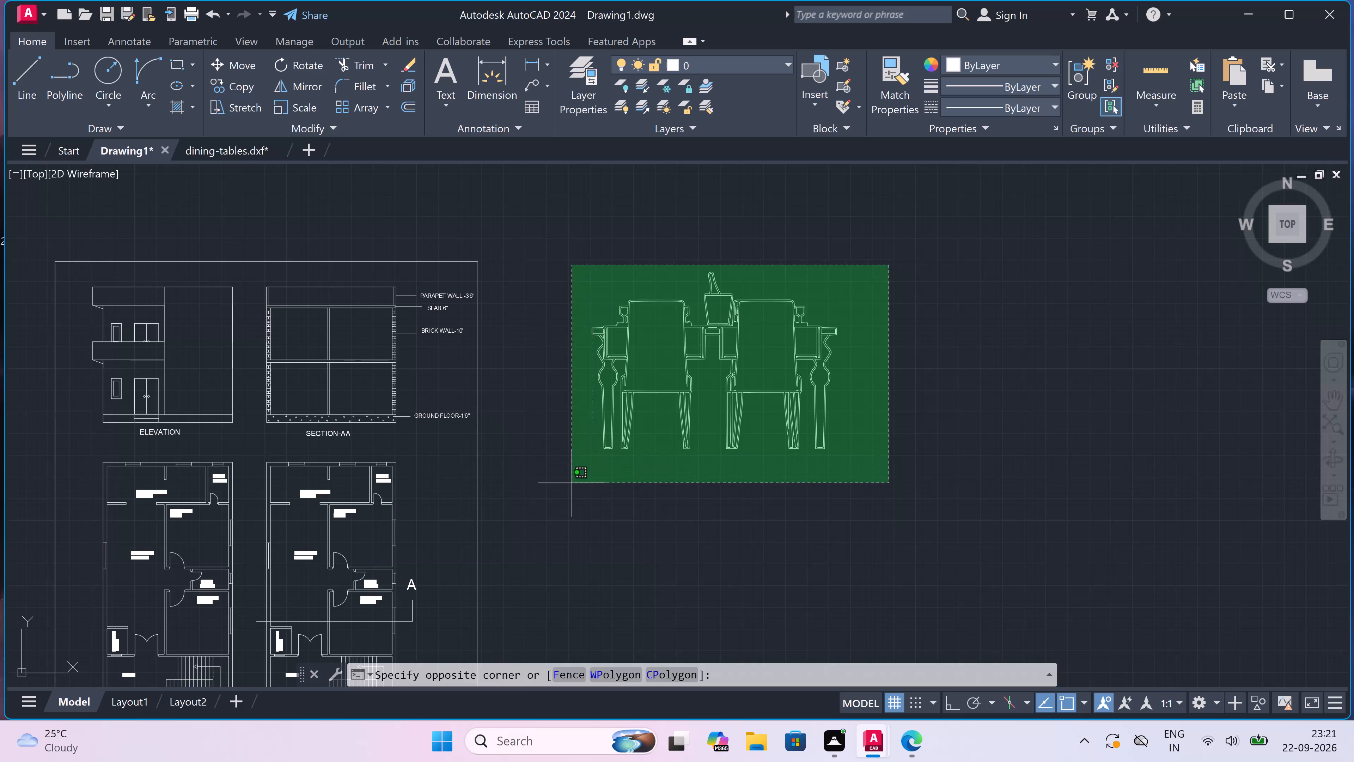
Scale the whole pasted dining set down freehand to about a quarter of its size.
{"action": "left_click", "coordinate": [572, 483]}
{"action": "left_click", "coordinate": [273, 105]}
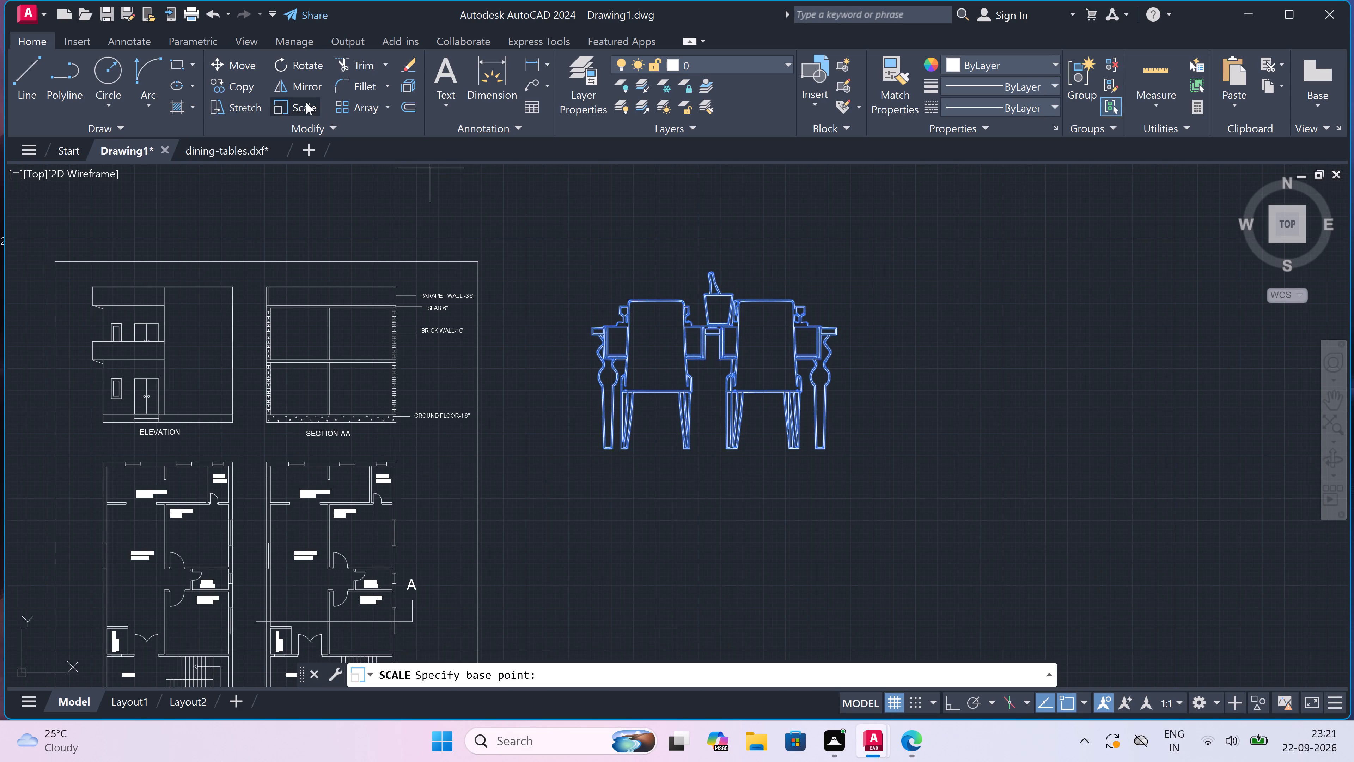
{"action": "left_click", "coordinate": [644, 353]}
{"action": "scroll", "coordinate": [646, 321], "scroll_direction": "up", "scroll_amount": 1}
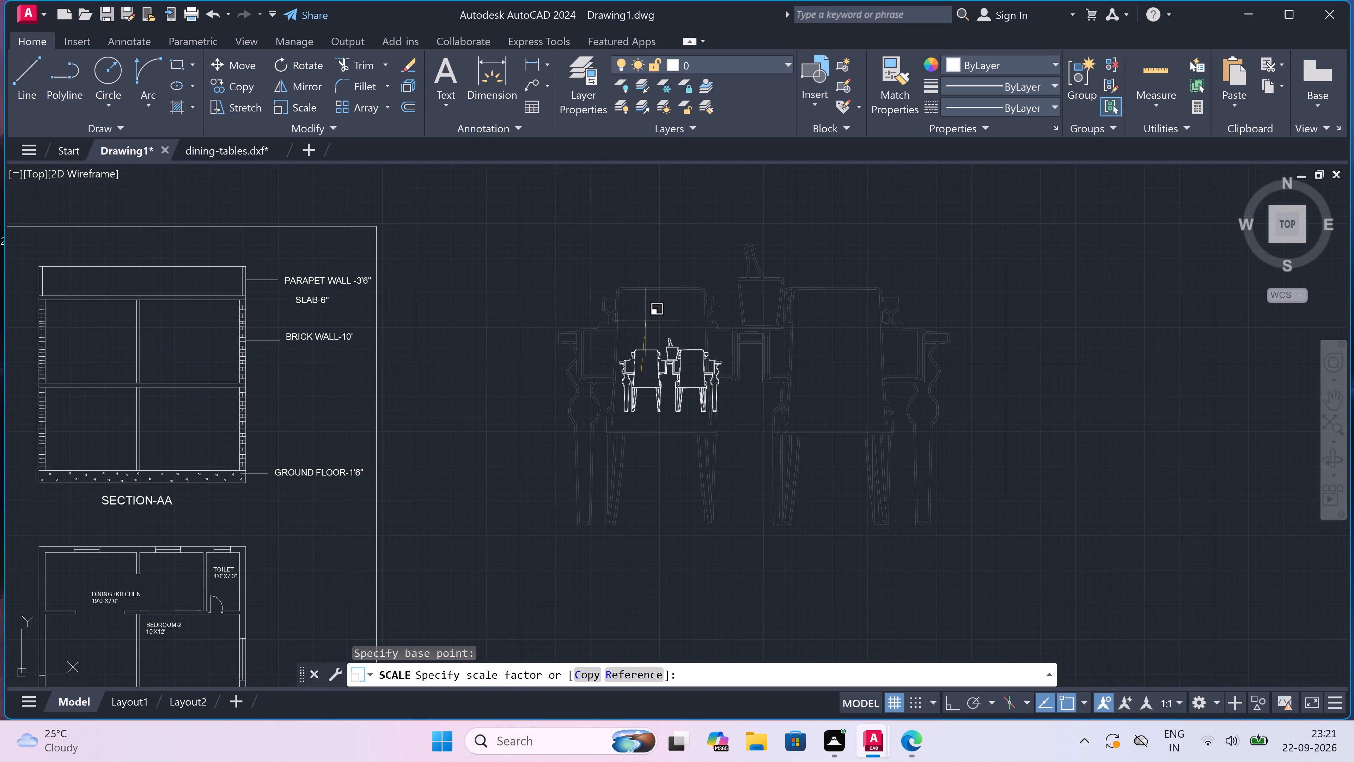
{"action": "left_click", "coordinate": [646, 321]}
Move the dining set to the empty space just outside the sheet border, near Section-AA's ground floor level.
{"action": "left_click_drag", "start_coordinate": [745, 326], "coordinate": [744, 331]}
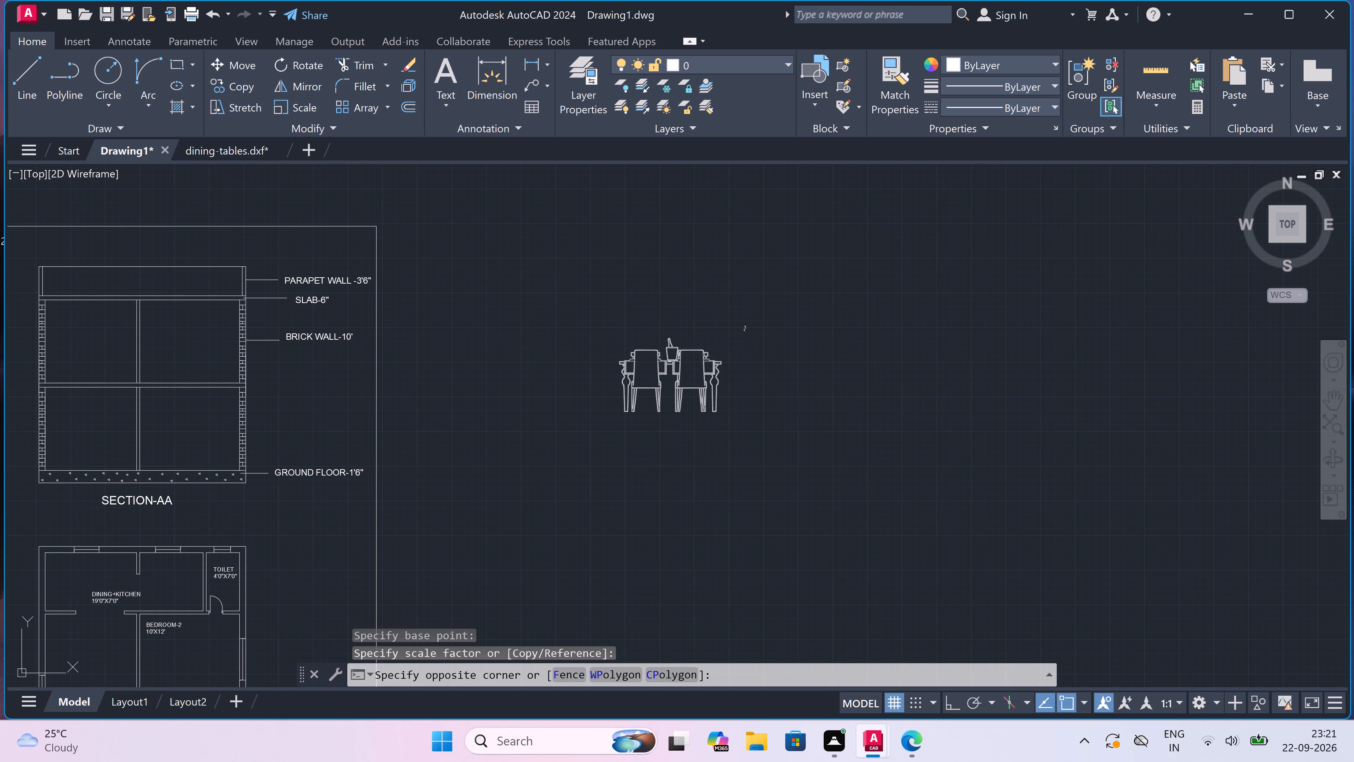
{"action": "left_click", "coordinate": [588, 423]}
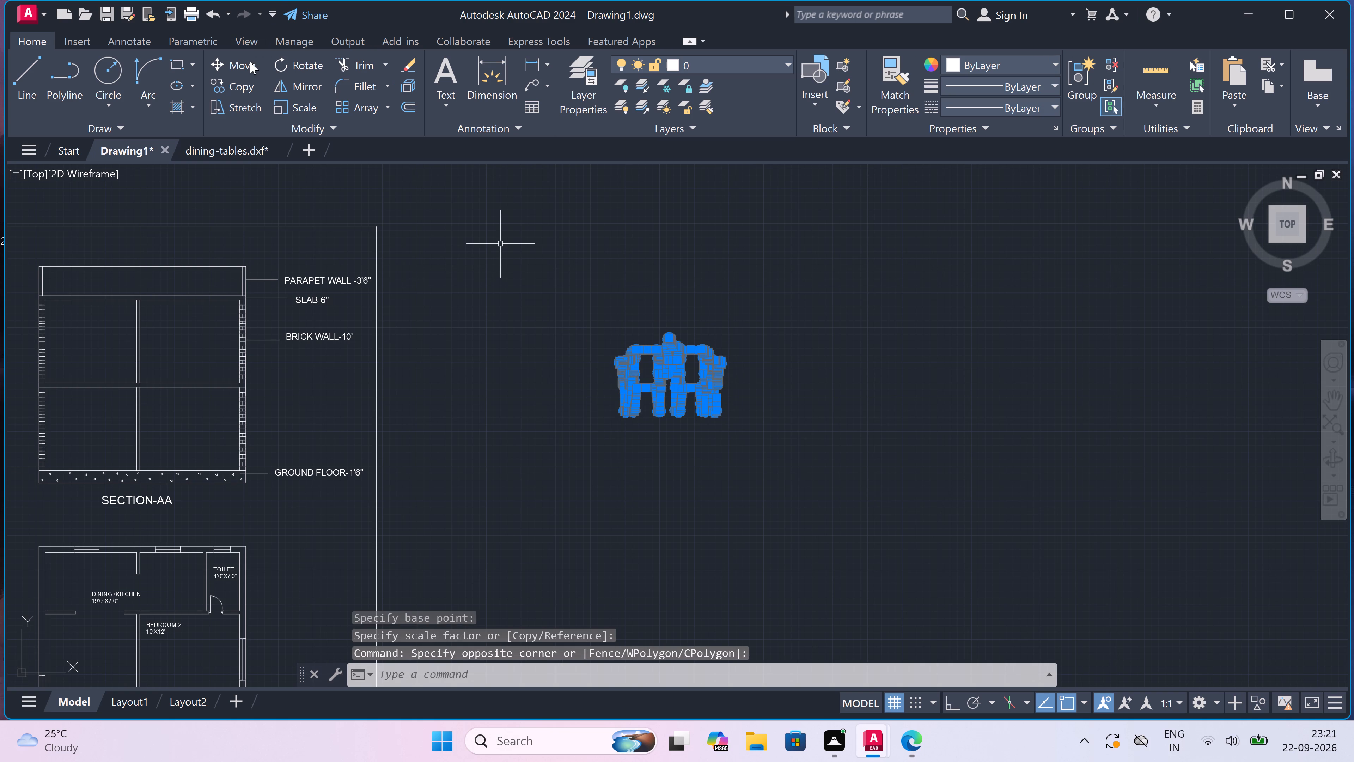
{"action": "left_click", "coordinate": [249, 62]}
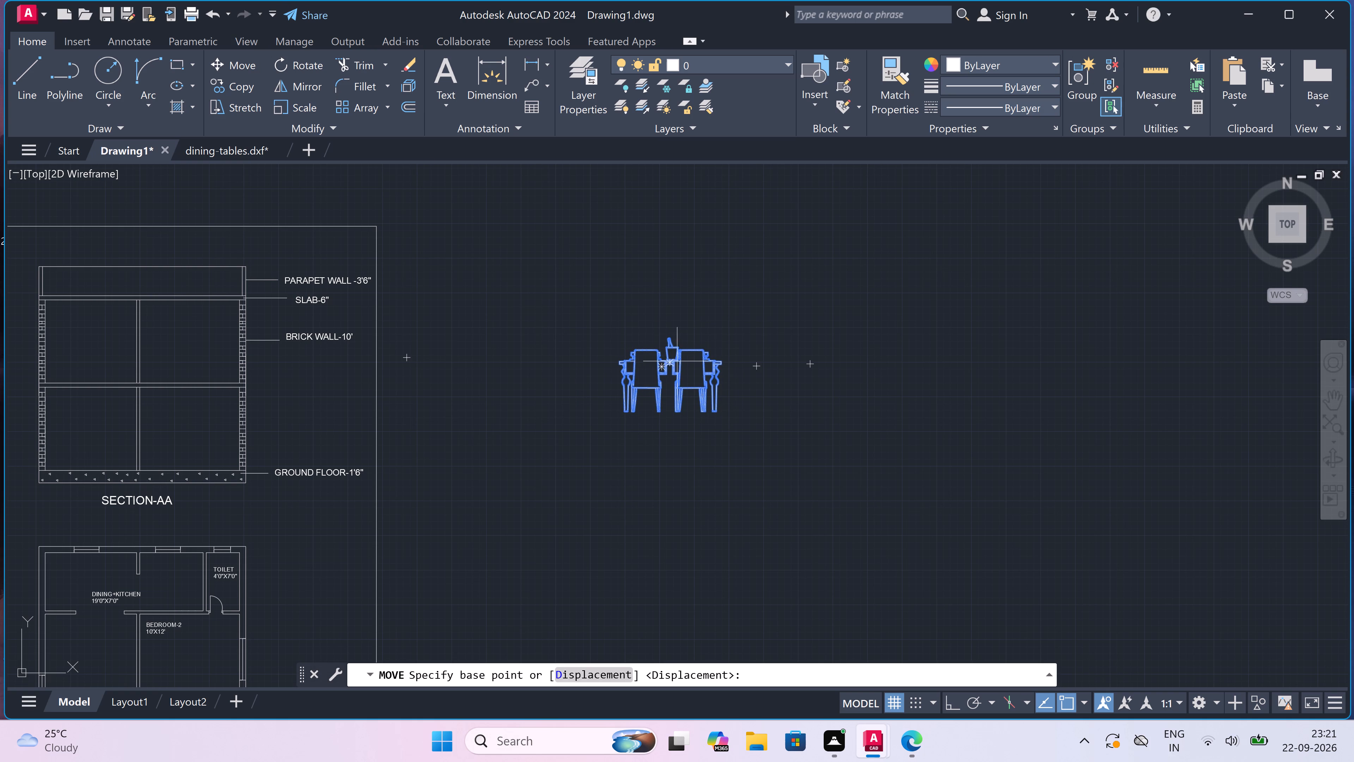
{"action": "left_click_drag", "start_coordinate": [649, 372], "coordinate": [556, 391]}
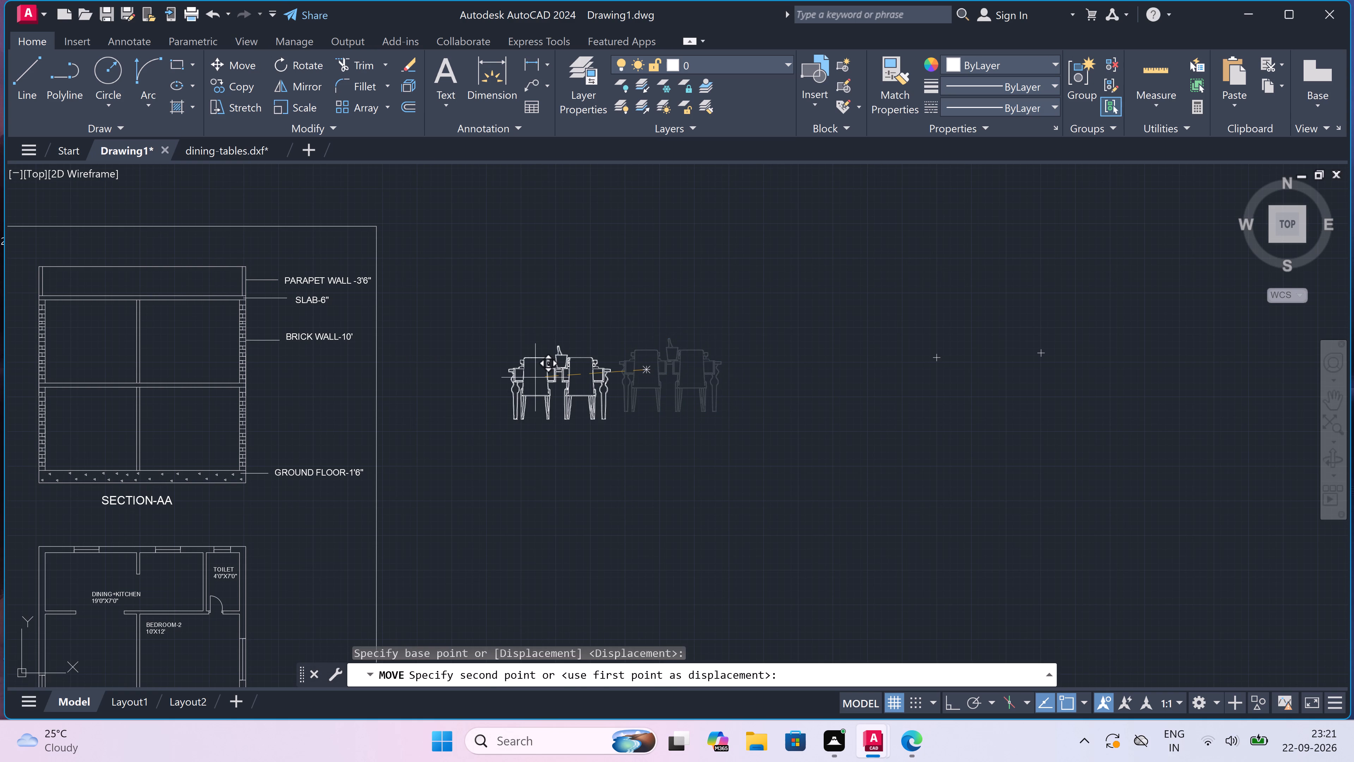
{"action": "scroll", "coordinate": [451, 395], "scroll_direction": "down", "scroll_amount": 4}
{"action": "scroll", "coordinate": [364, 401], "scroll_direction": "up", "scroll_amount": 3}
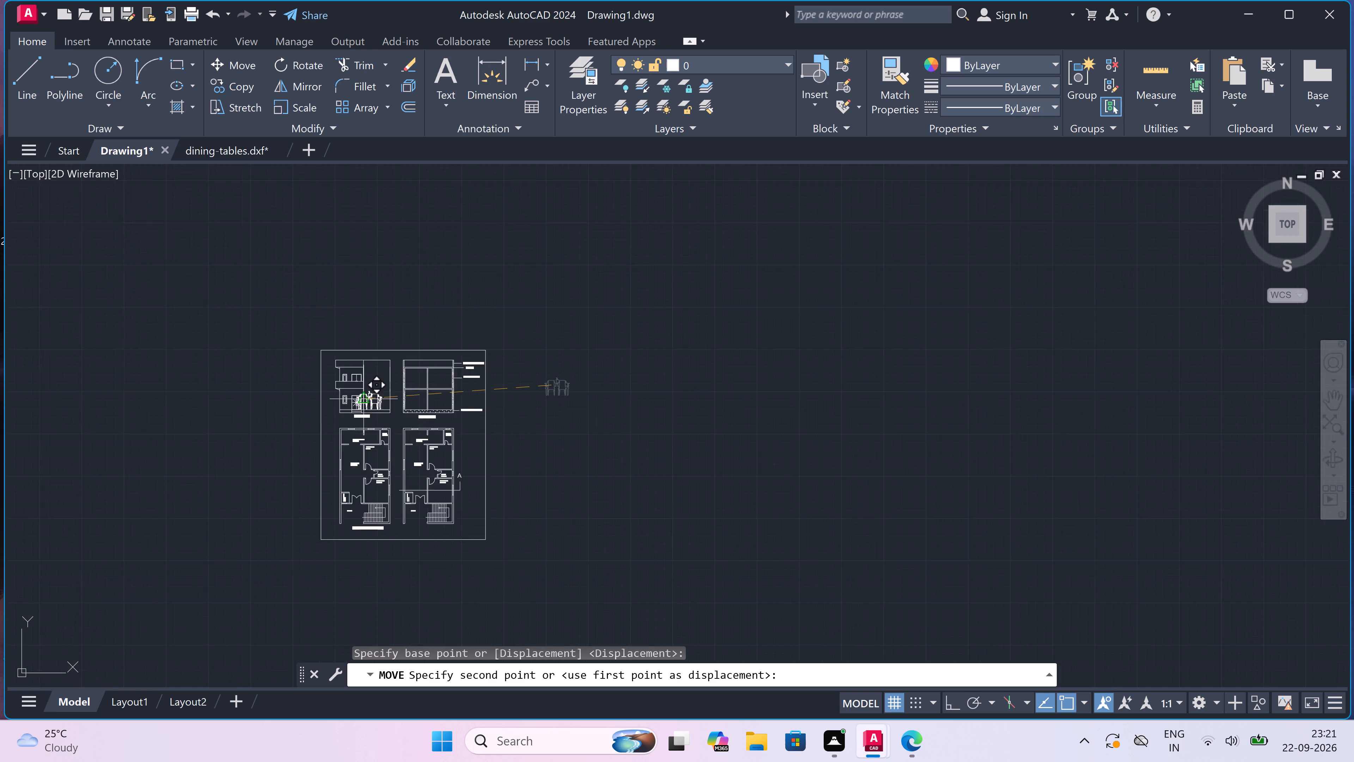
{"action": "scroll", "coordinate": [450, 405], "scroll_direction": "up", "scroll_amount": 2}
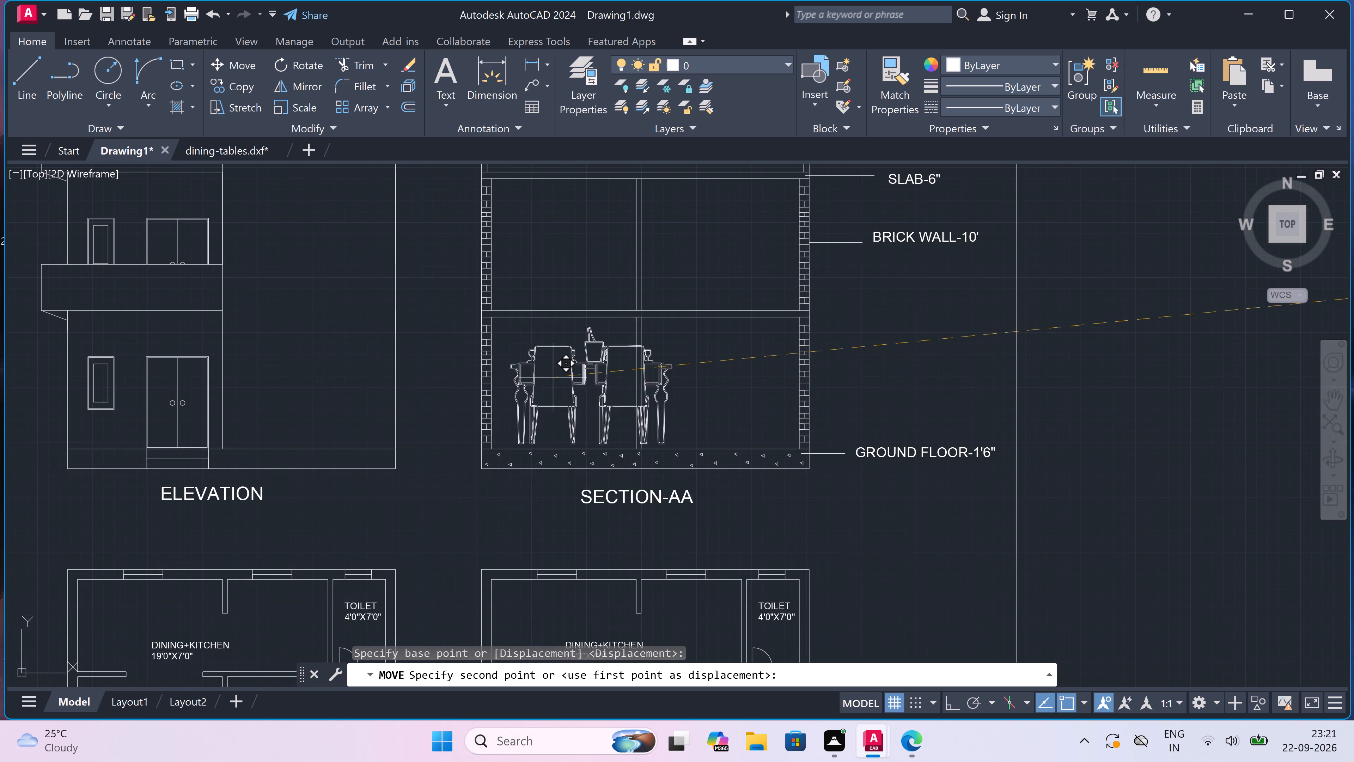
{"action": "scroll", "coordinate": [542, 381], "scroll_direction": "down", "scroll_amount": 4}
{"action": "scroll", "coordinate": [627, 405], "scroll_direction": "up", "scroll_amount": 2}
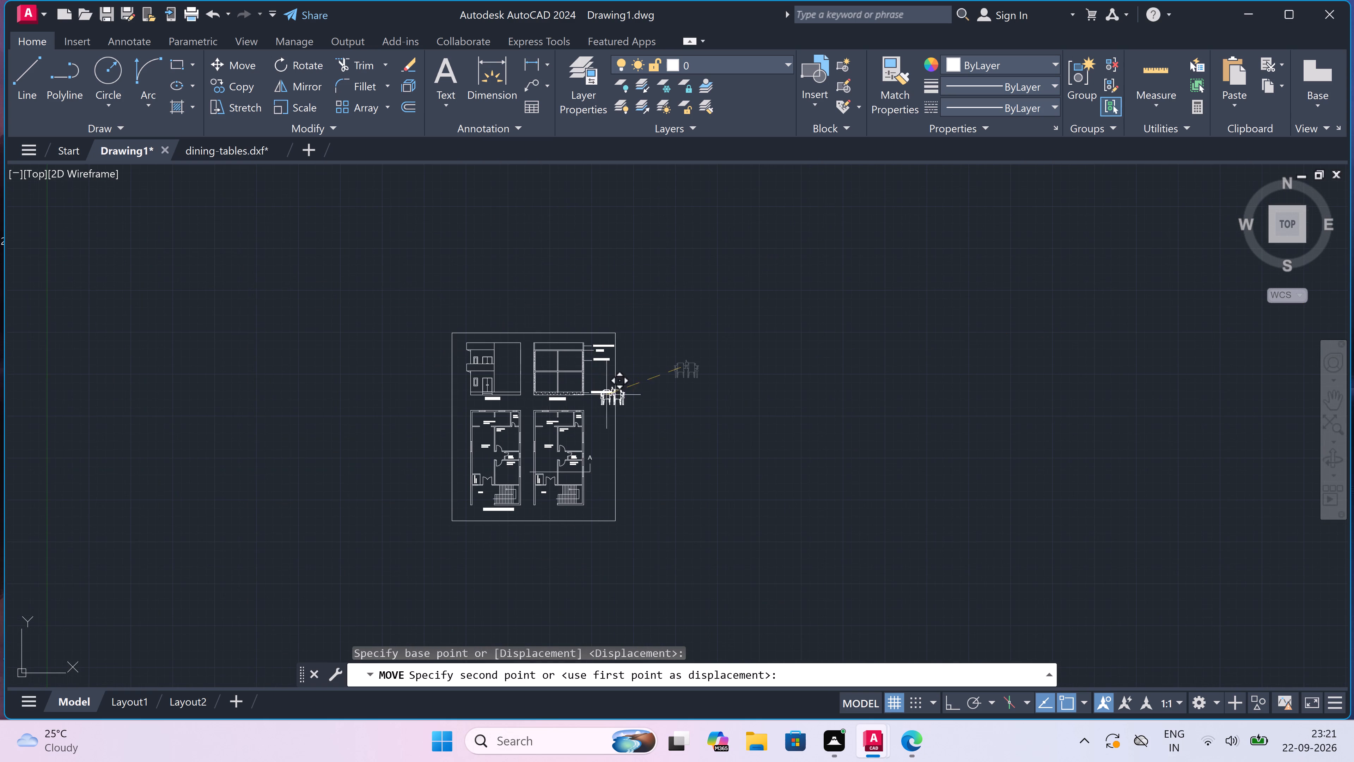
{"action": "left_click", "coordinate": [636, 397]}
Scale the dining set down freehand again, to about half its size, to suit Section-AA.
{"action": "scroll", "coordinate": [638, 395], "scroll_direction": "up", "scroll_amount": 2}
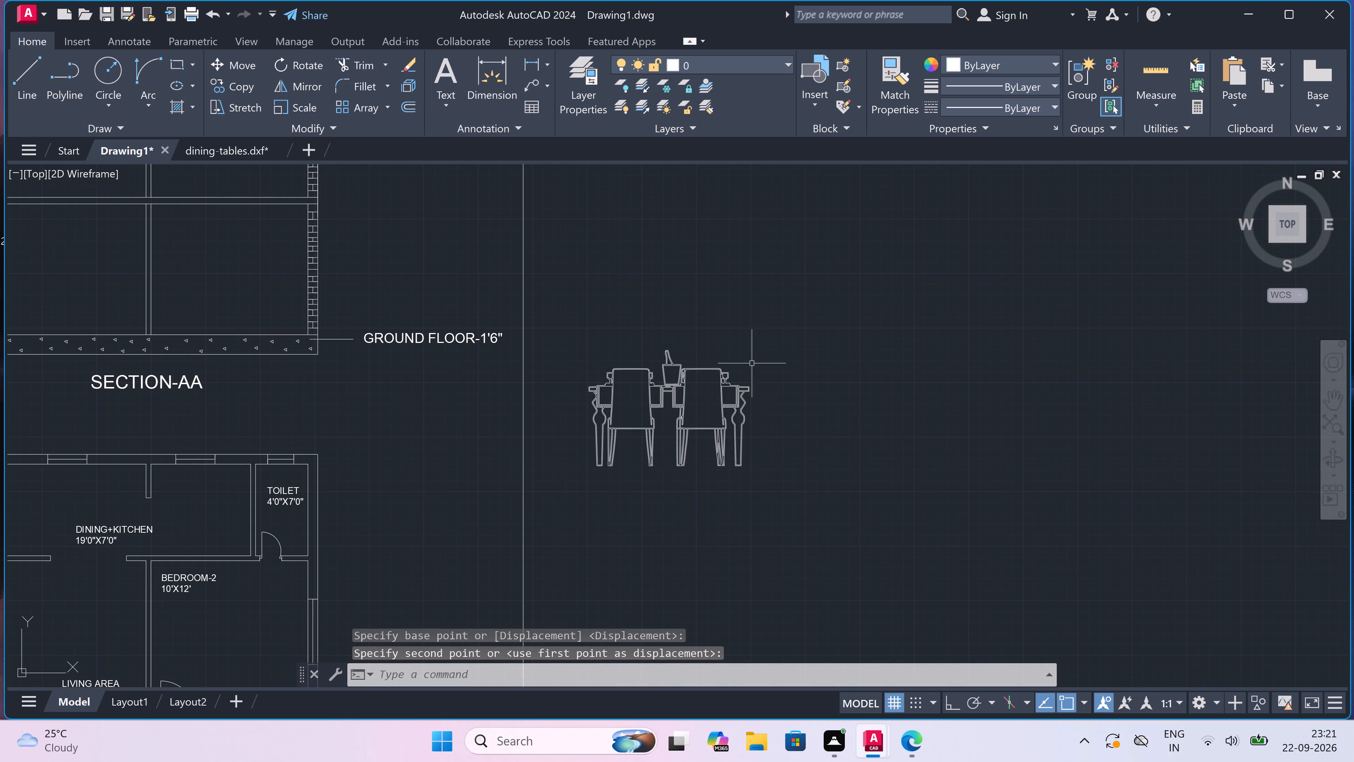
{"action": "left_click_drag", "start_coordinate": [777, 316], "coordinate": [767, 347]}
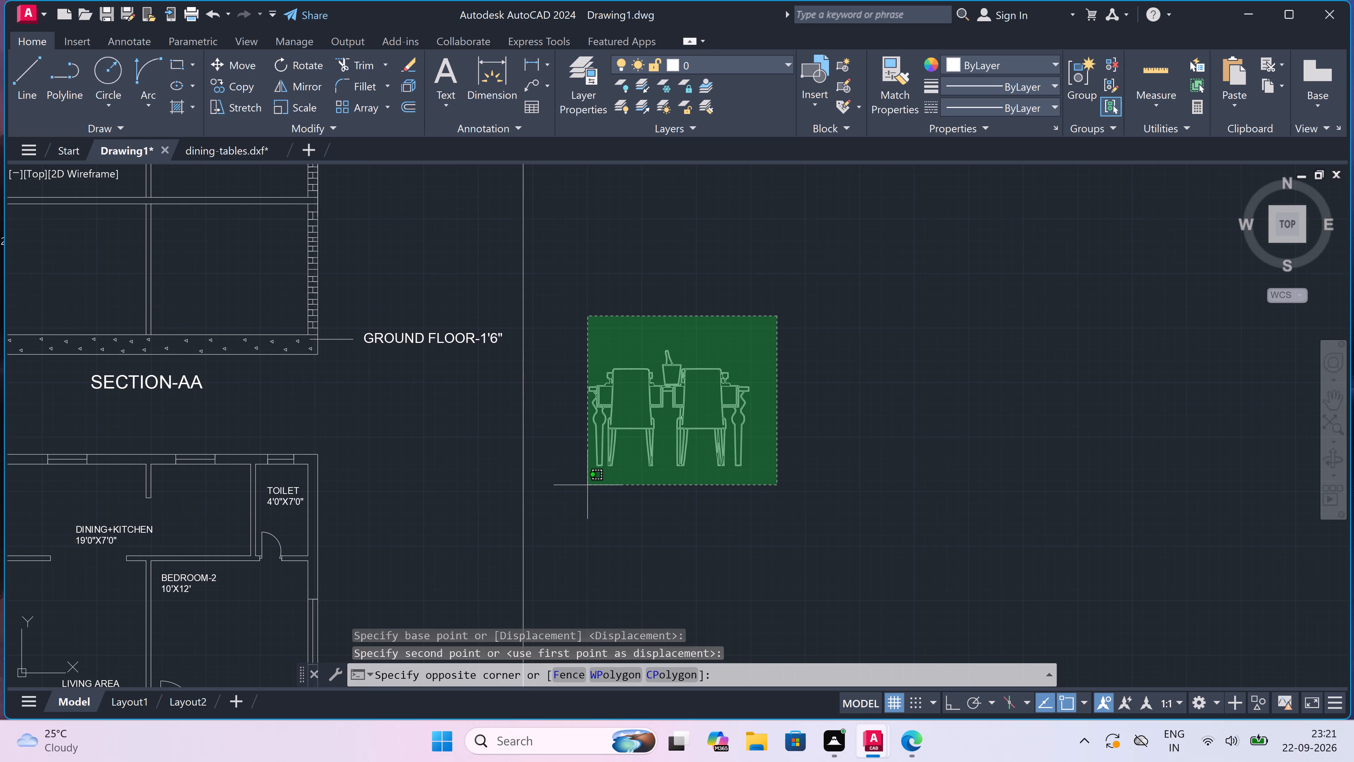
{"action": "left_click", "coordinate": [585, 484]}
{"action": "left_click", "coordinate": [306, 100]}
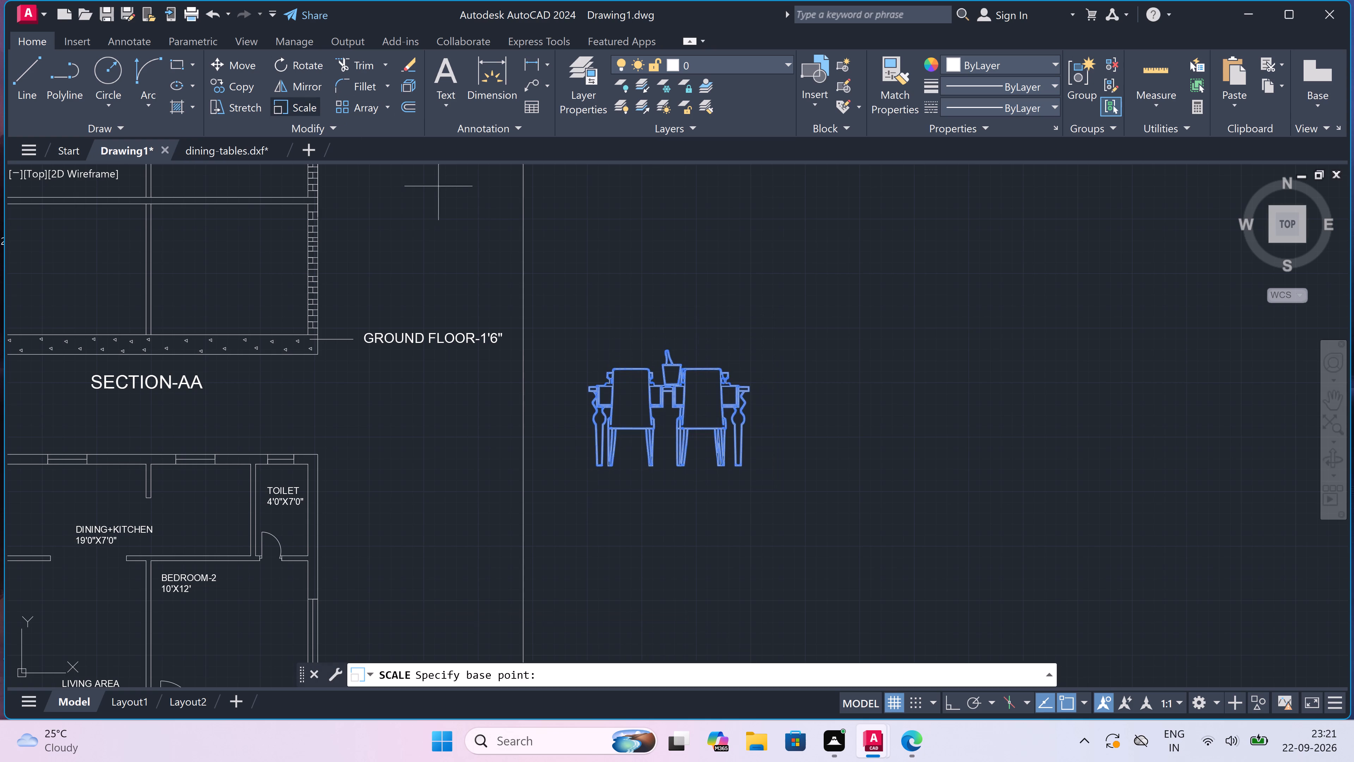
{"action": "left_click", "coordinate": [666, 423]}
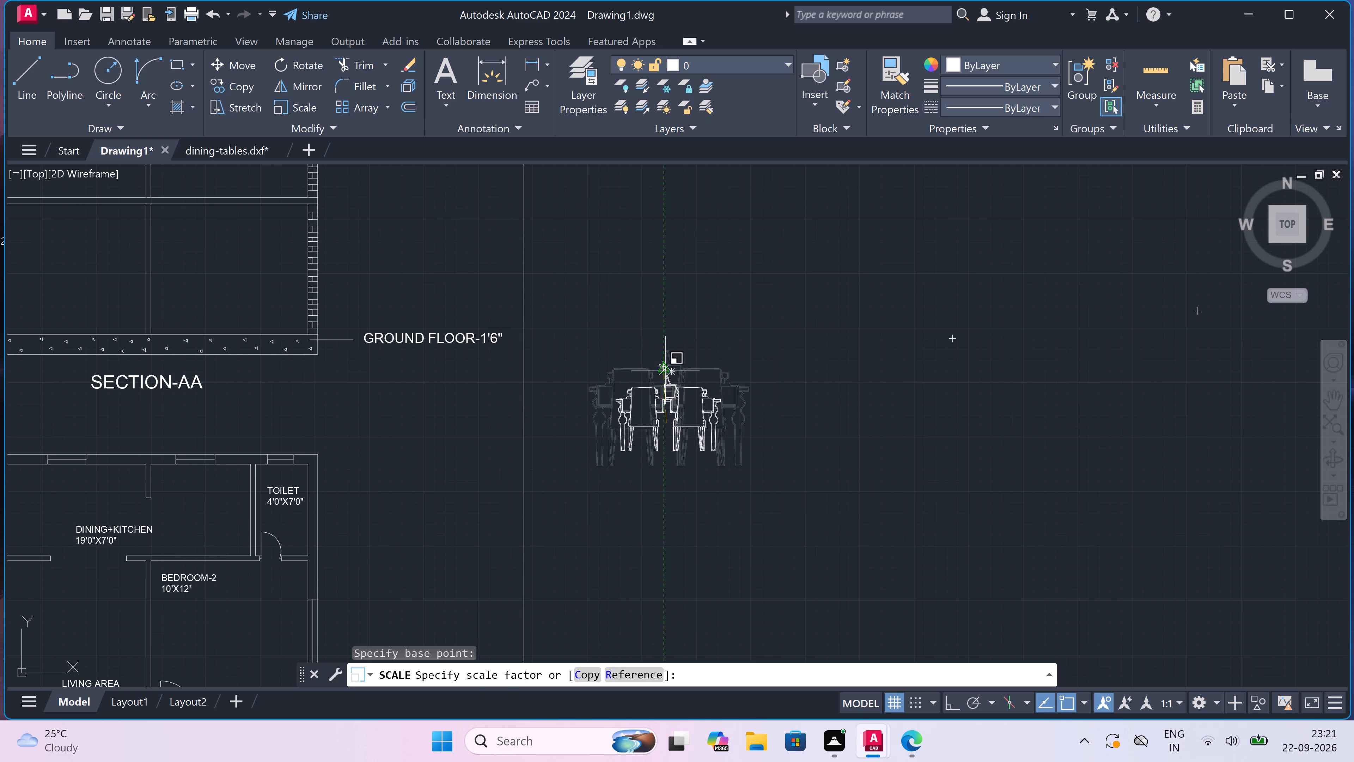
{"action": "scroll", "coordinate": [664, 373], "scroll_direction": "up", "scroll_amount": 1}
{"action": "left_click", "coordinate": [664, 389]}
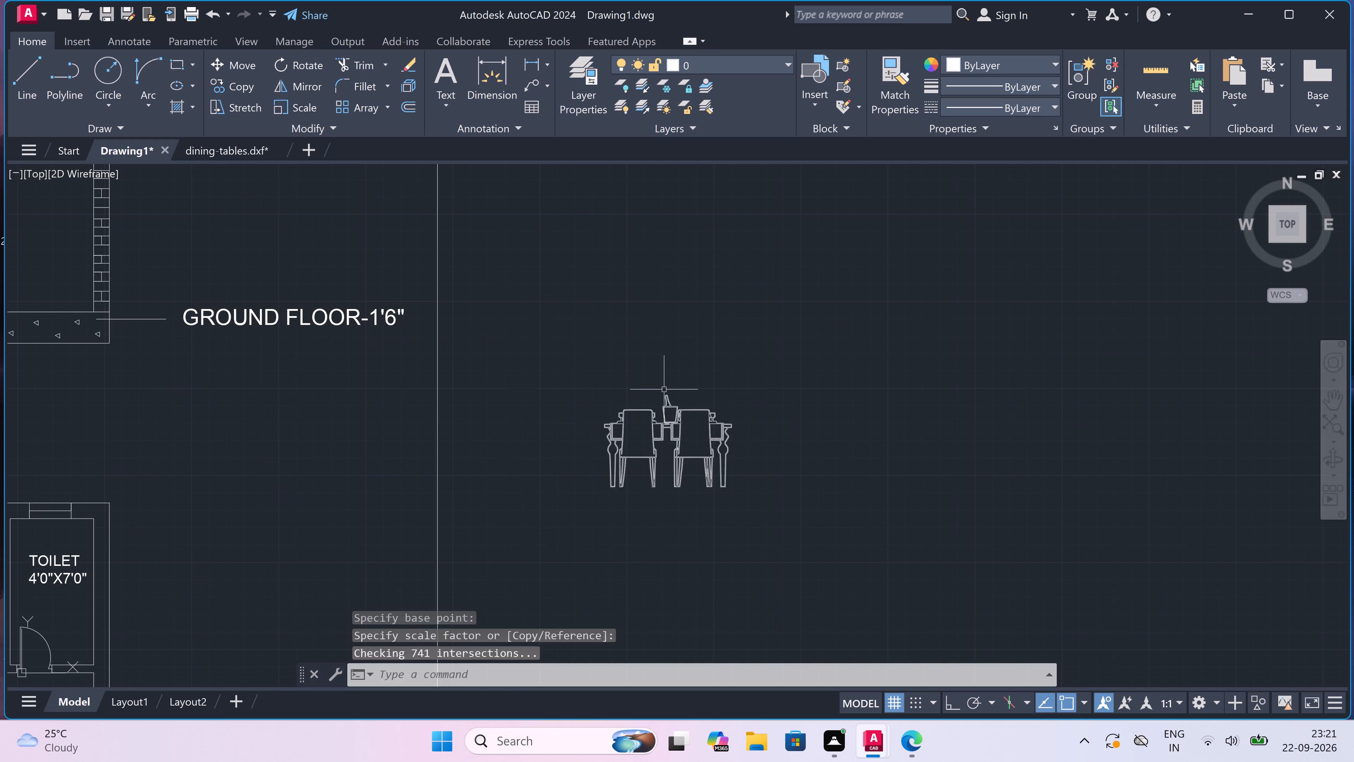
Move the dining set into Section-AA's ground floor room, standing on the floor slab beside the left brick wall.
{"action": "left_click_drag", "start_coordinate": [745, 387], "coordinate": [732, 407]}
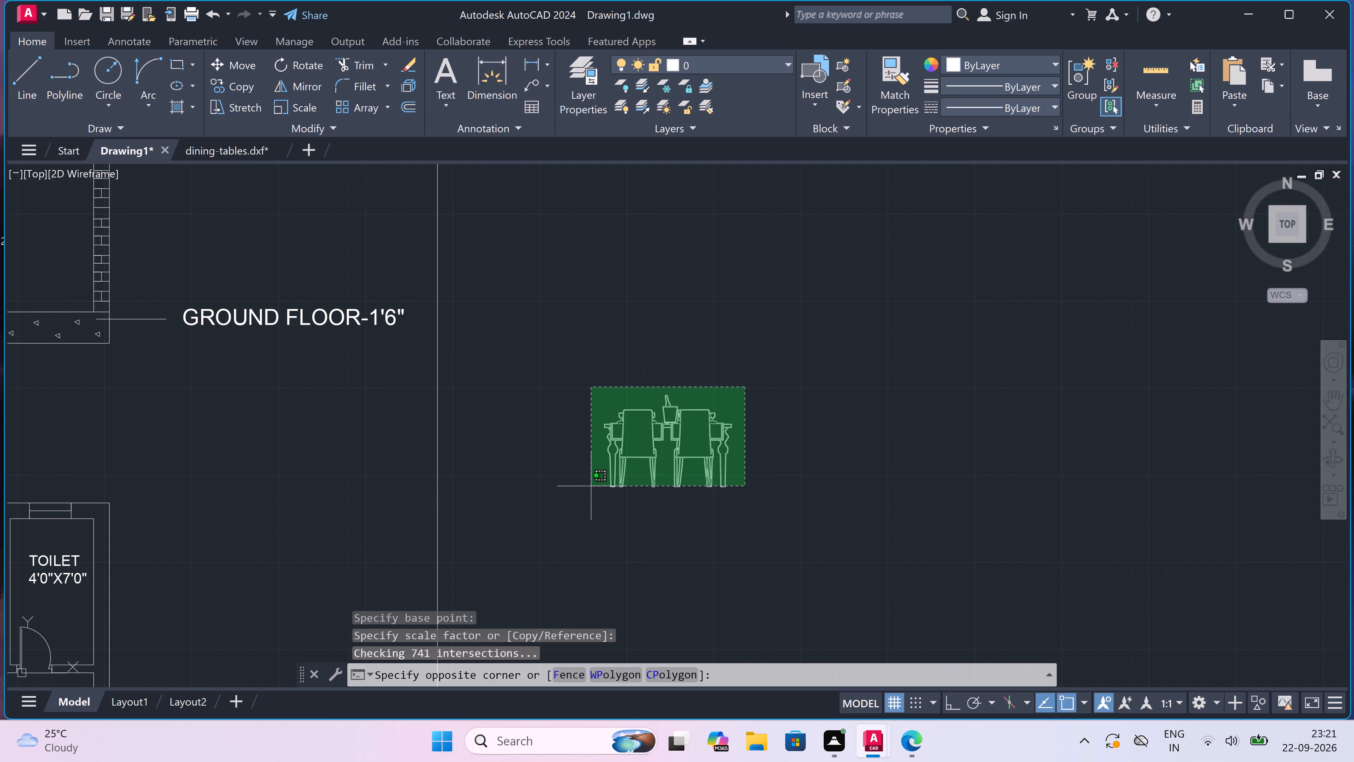
{"action": "left_click", "coordinate": [579, 502]}
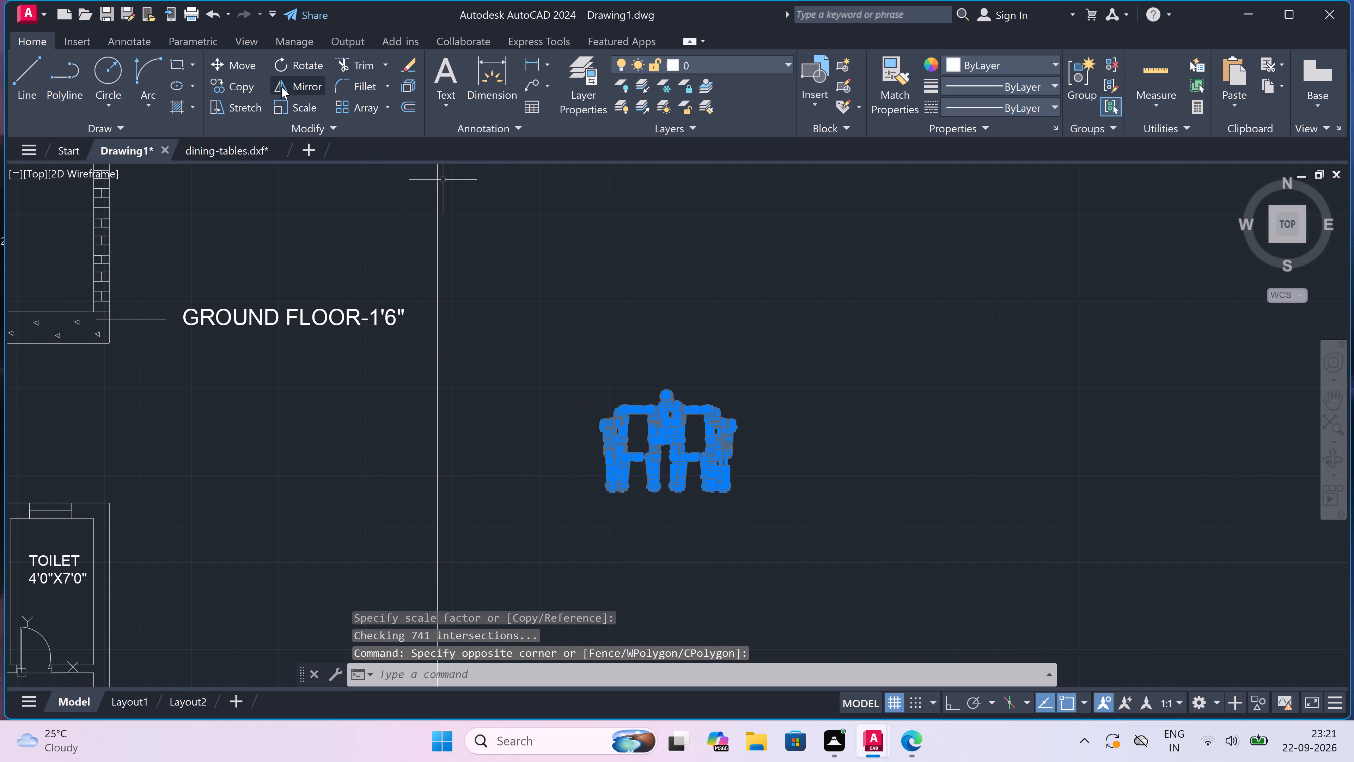
{"action": "left_click", "coordinate": [225, 60]}
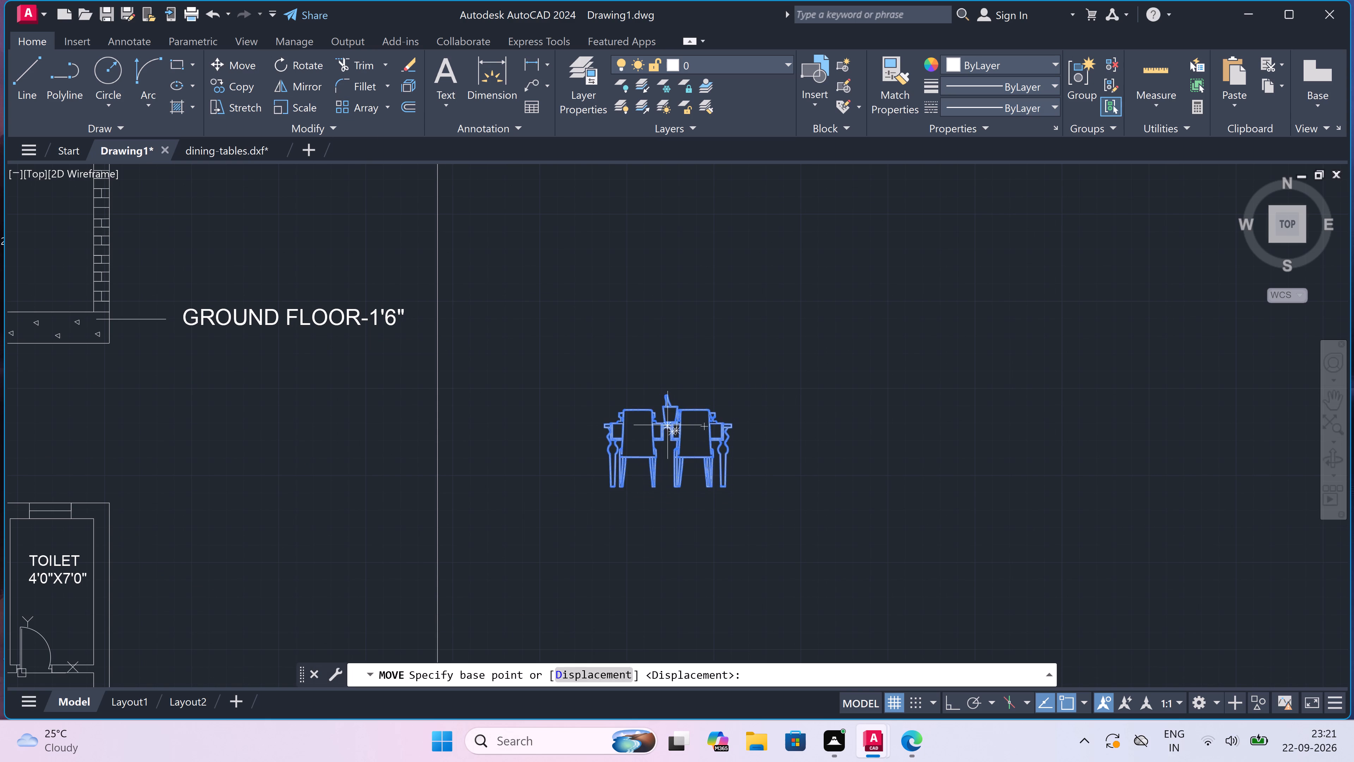
{"action": "left_click_drag", "start_coordinate": [667, 425], "coordinate": [665, 417]}
{"action": "scroll", "coordinate": [631, 257], "scroll_direction": "down", "scroll_amount": 2}
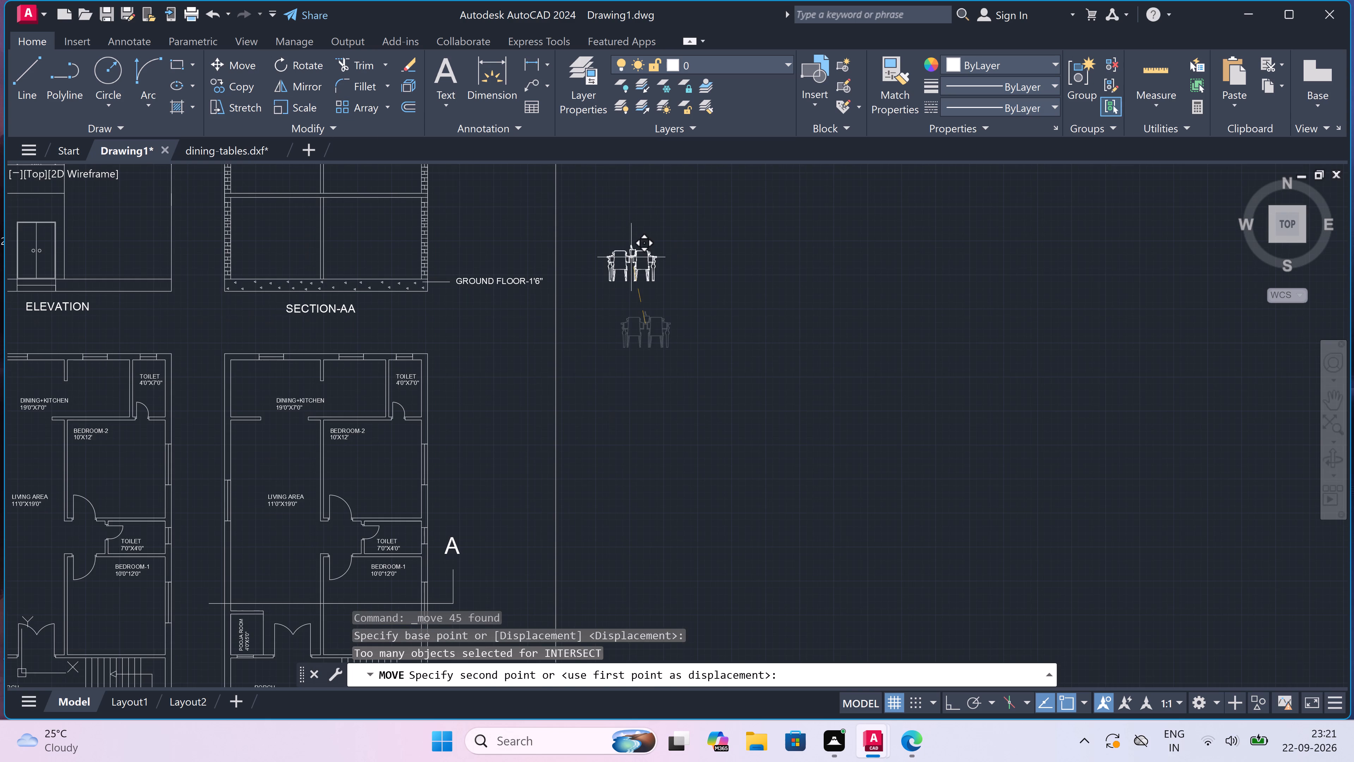
{"action": "scroll", "coordinate": [402, 286], "scroll_direction": "down", "scroll_amount": 2}
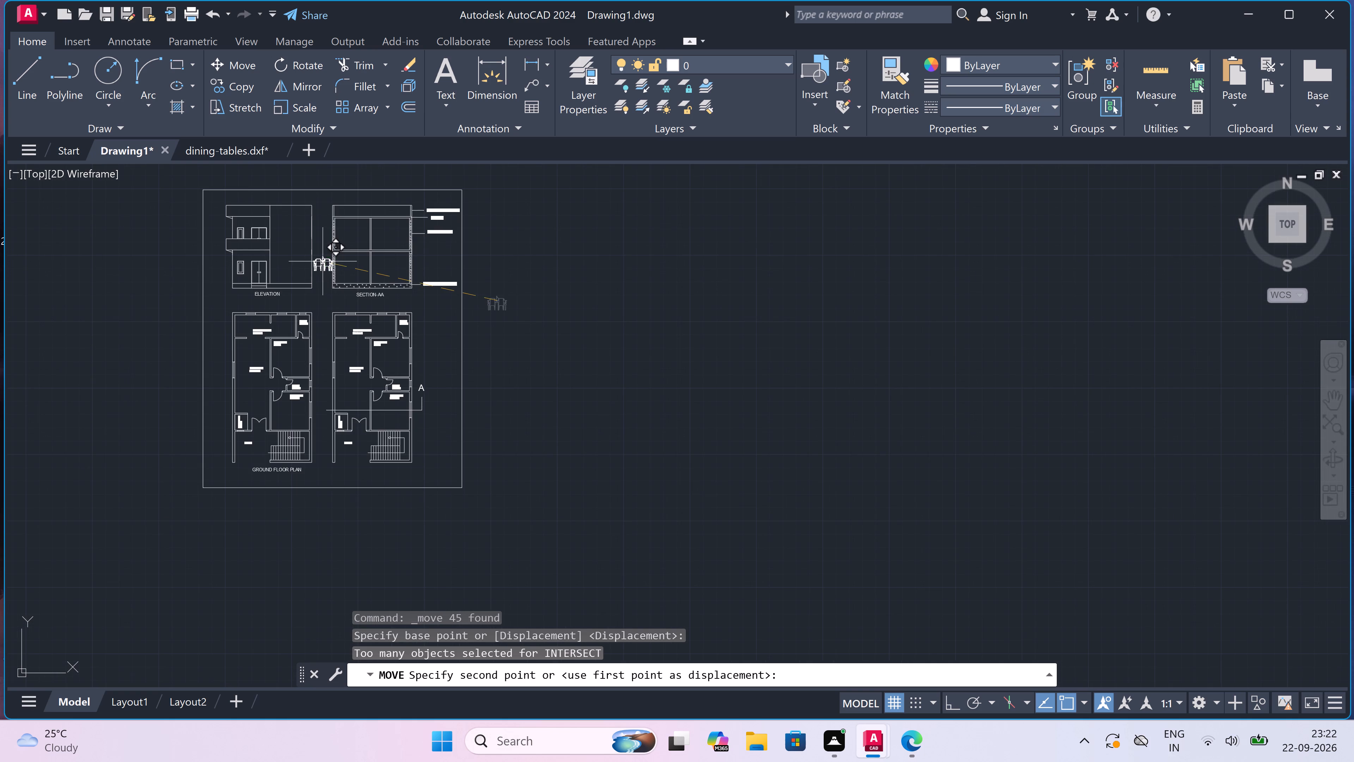
{"action": "scroll", "coordinate": [323, 261], "scroll_direction": "up", "scroll_amount": 4}
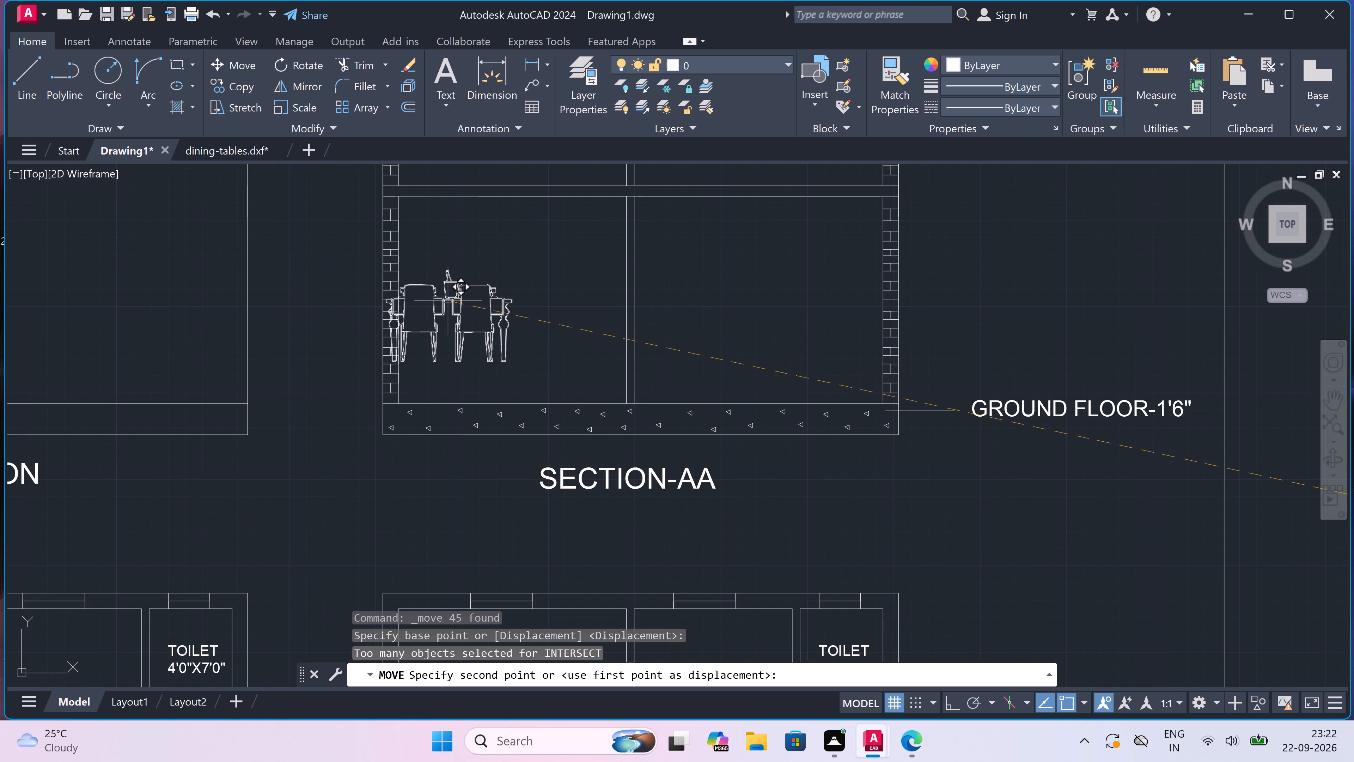
{"action": "scroll", "coordinate": [451, 301], "scroll_direction": "up", "scroll_amount": 1}
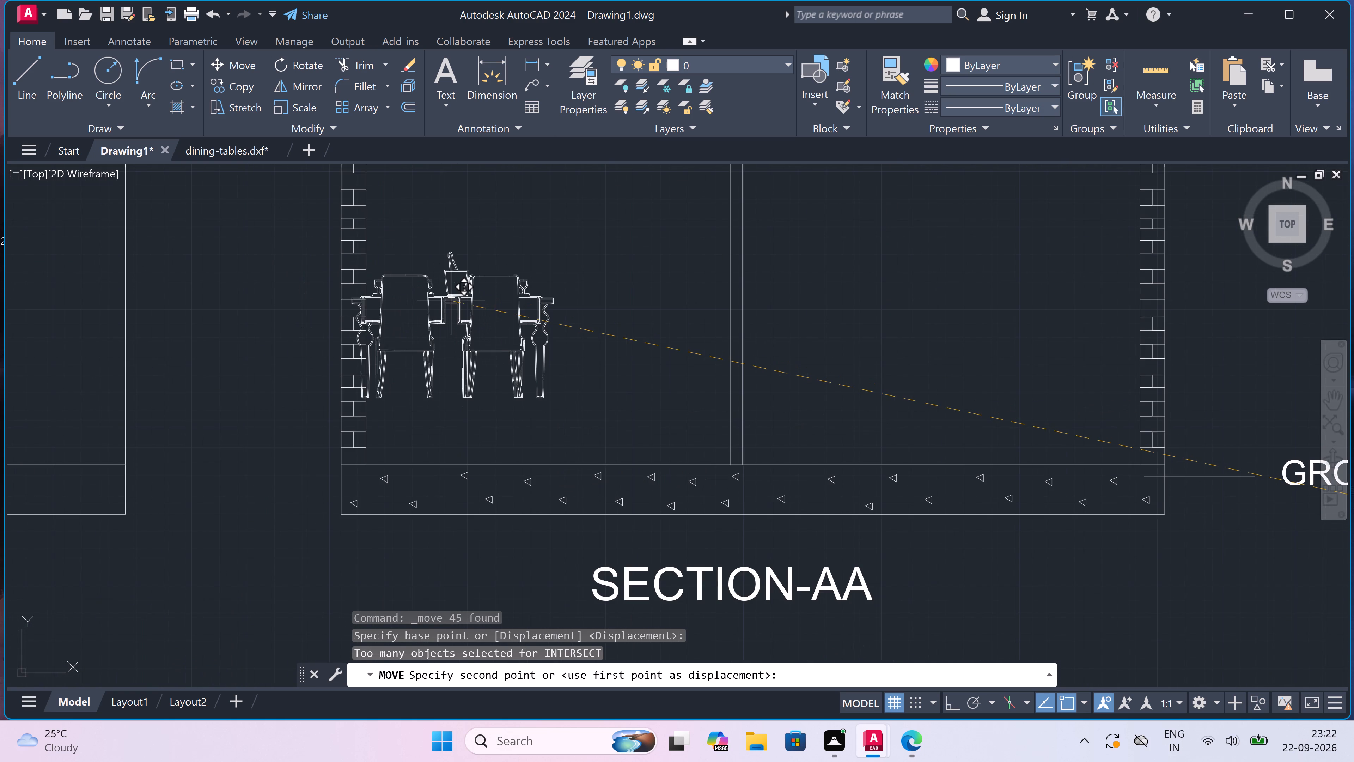
{"action": "scroll", "coordinate": [467, 314], "scroll_direction": "up", "scroll_amount": 2}
{"action": "scroll", "coordinate": [455, 341], "scroll_direction": "down", "scroll_amount": 1}
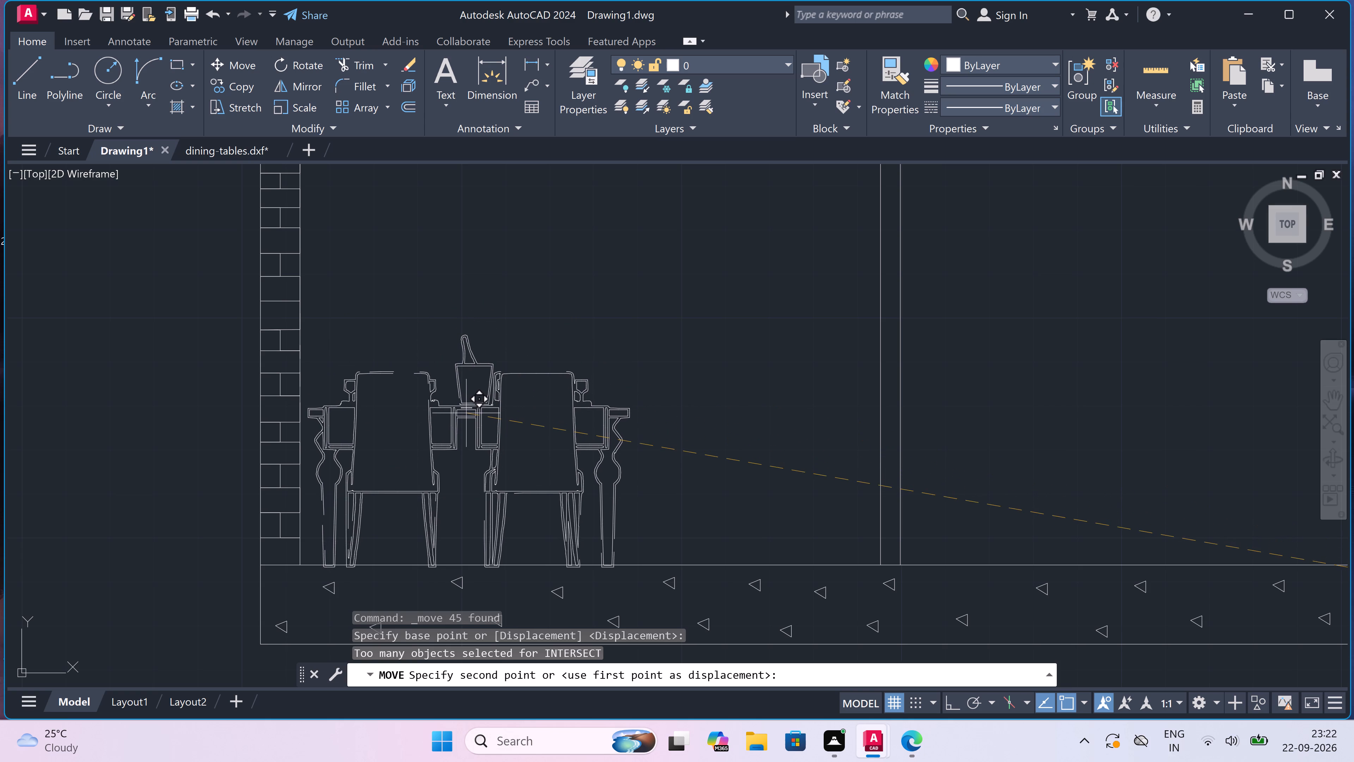
{"action": "left_click", "coordinate": [466, 411]}
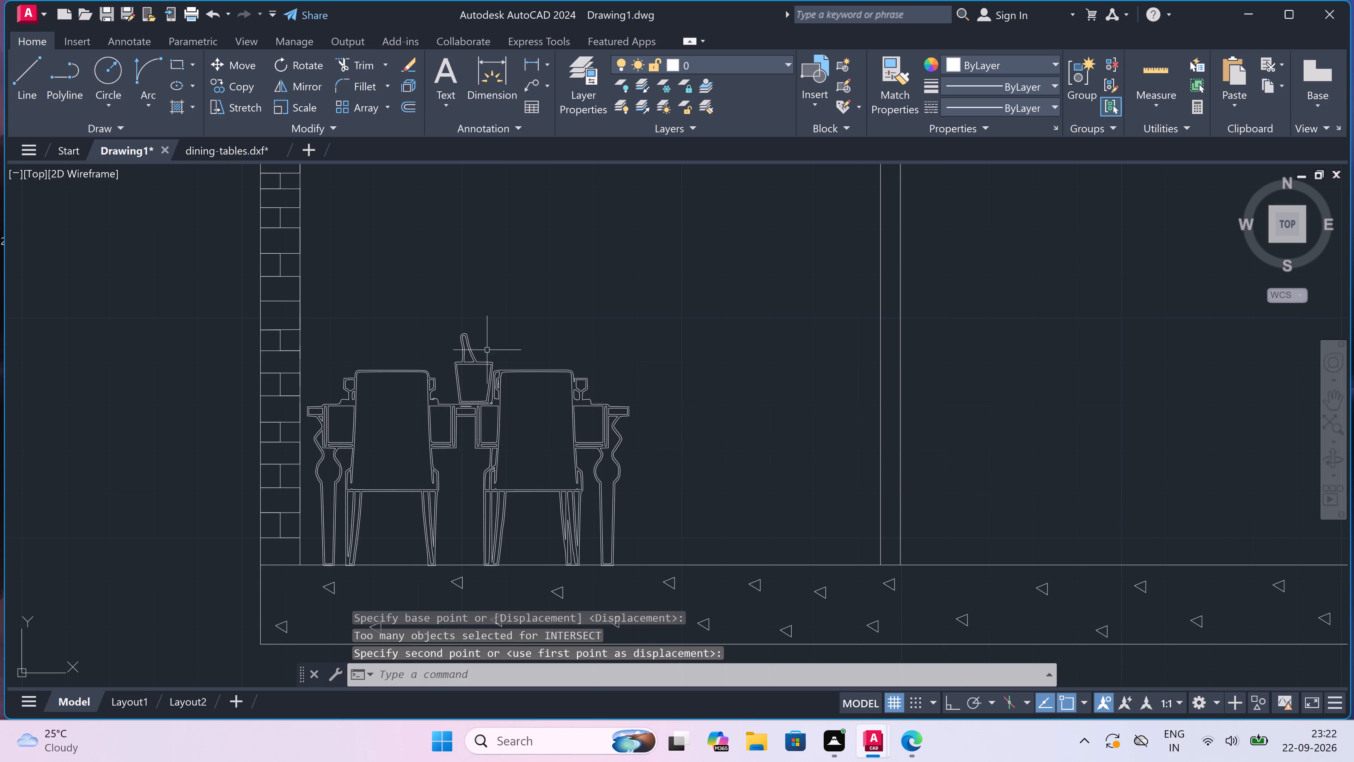
Examine the whole sheet, checking the dining set in Section-AA against the elevation and the floor plans.
{"action": "scroll", "coordinate": [492, 342], "scroll_direction": "down", "scroll_amount": 5}
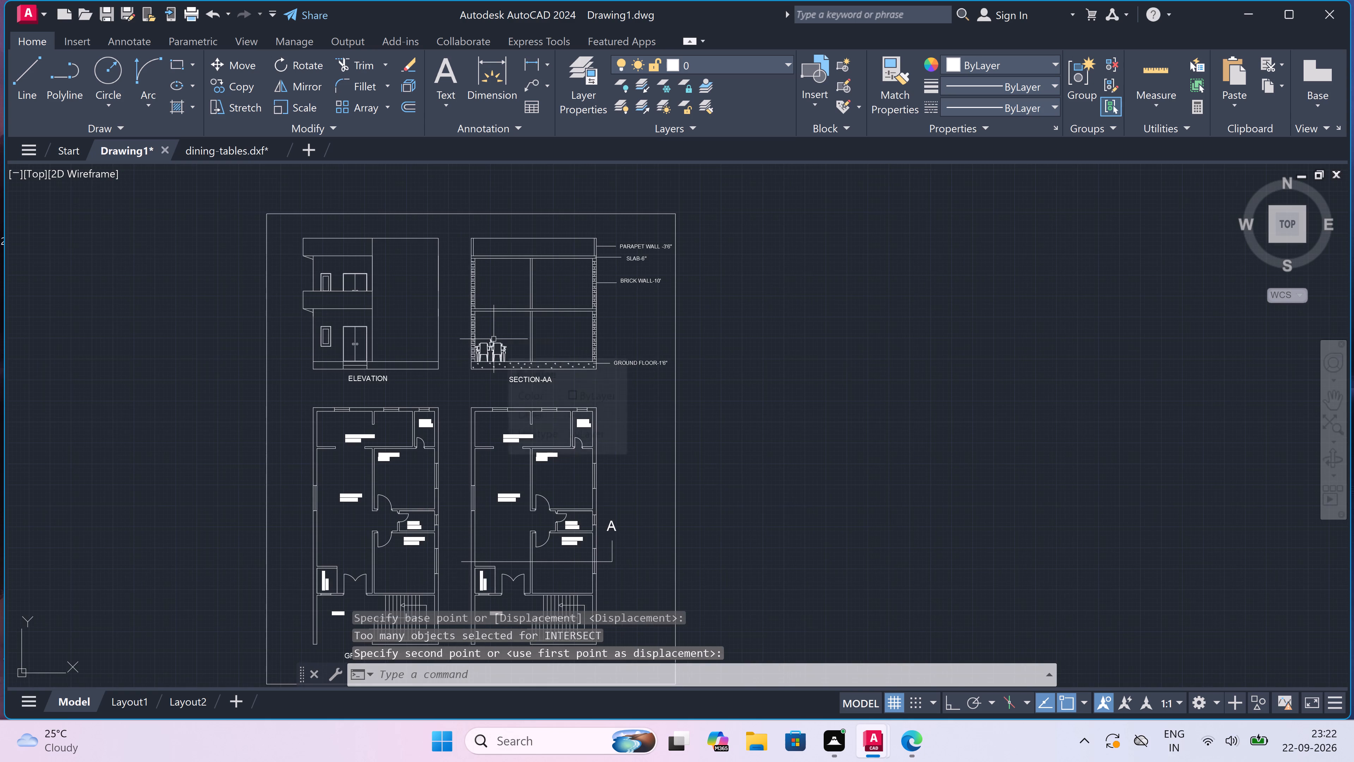
{"action": "scroll", "coordinate": [494, 339], "scroll_direction": "down", "scroll_amount": 1}
{"action": "scroll", "coordinate": [482, 389], "scroll_direction": "up", "scroll_amount": 1}
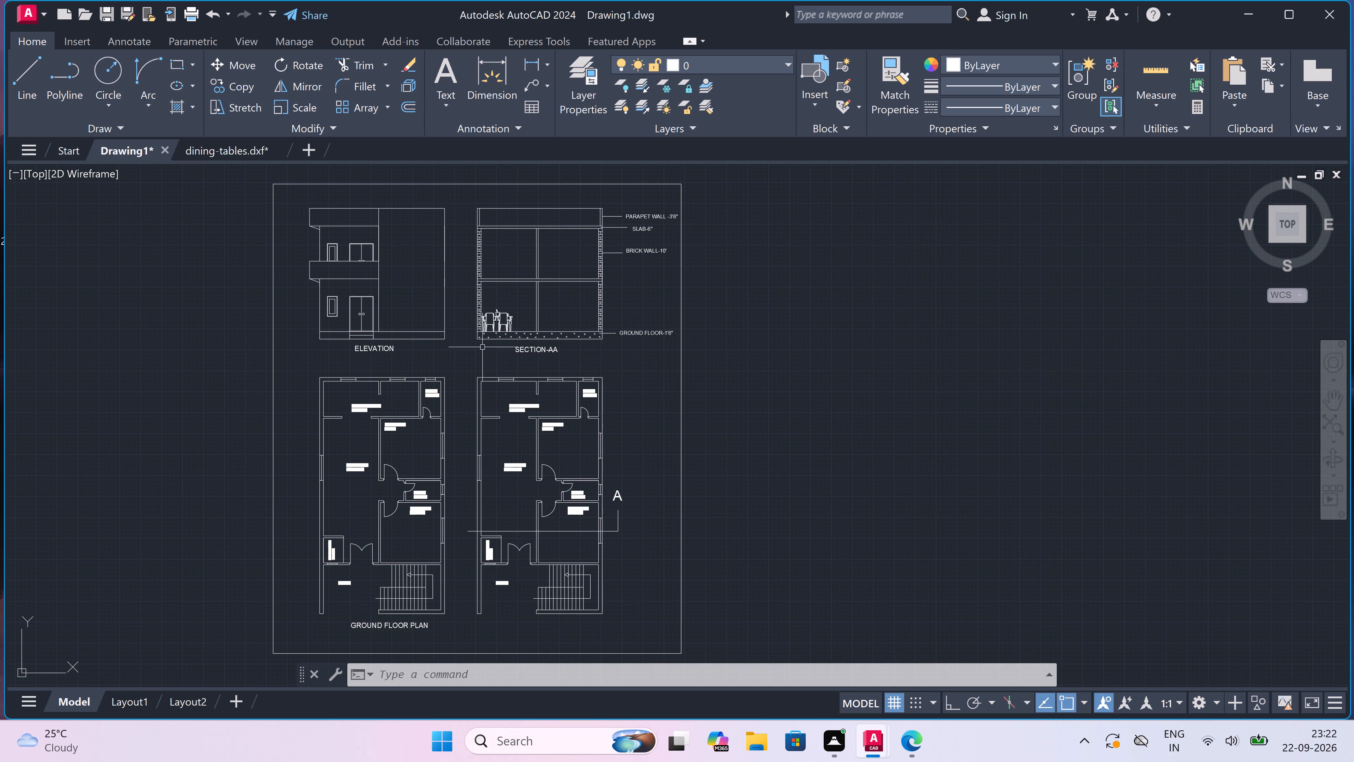
{"action": "scroll", "coordinate": [481, 340], "scroll_direction": "down", "scroll_amount": 1}
{"action": "scroll", "coordinate": [477, 338], "scroll_direction": "up", "scroll_amount": 1}
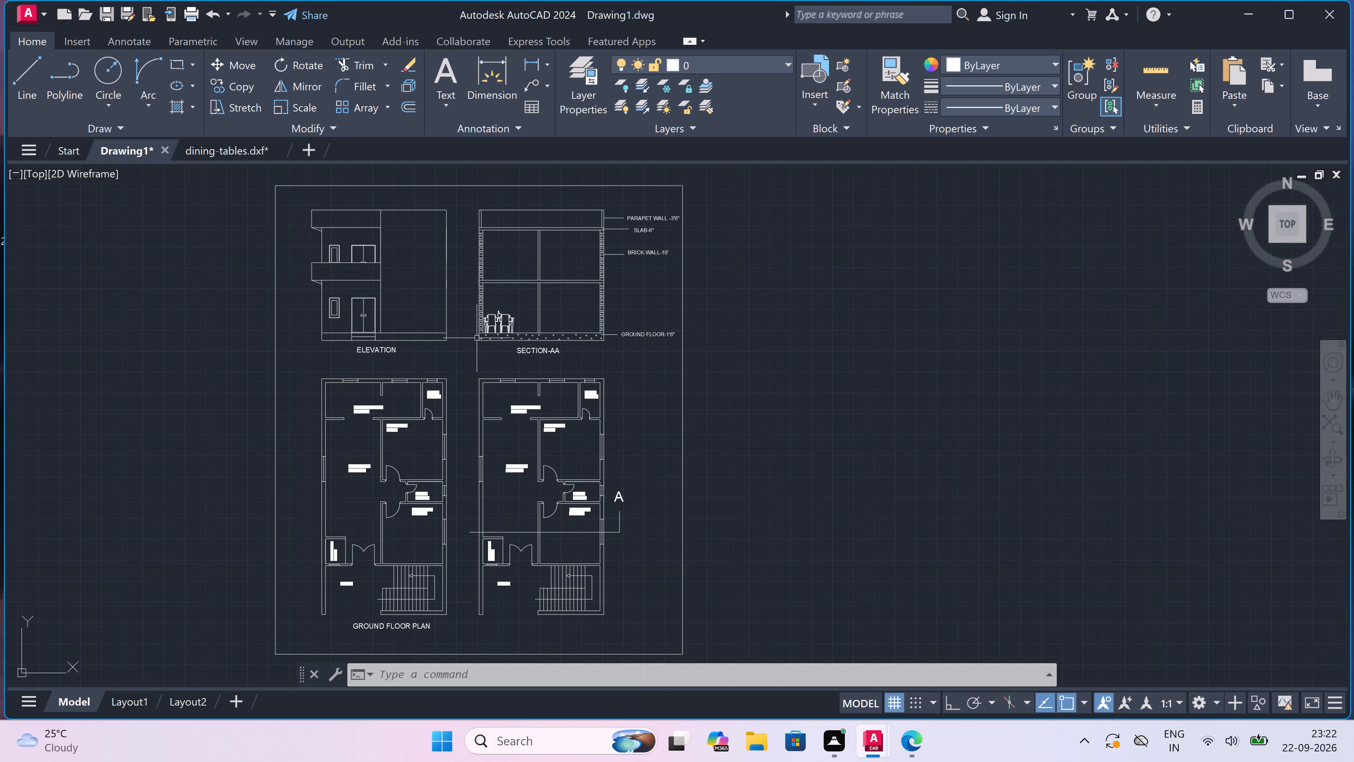
{"action": "scroll", "coordinate": [477, 338], "scroll_direction": "down", "scroll_amount": 1}
{"action": "scroll", "coordinate": [477, 338], "scroll_direction": "up", "scroll_amount": 3}
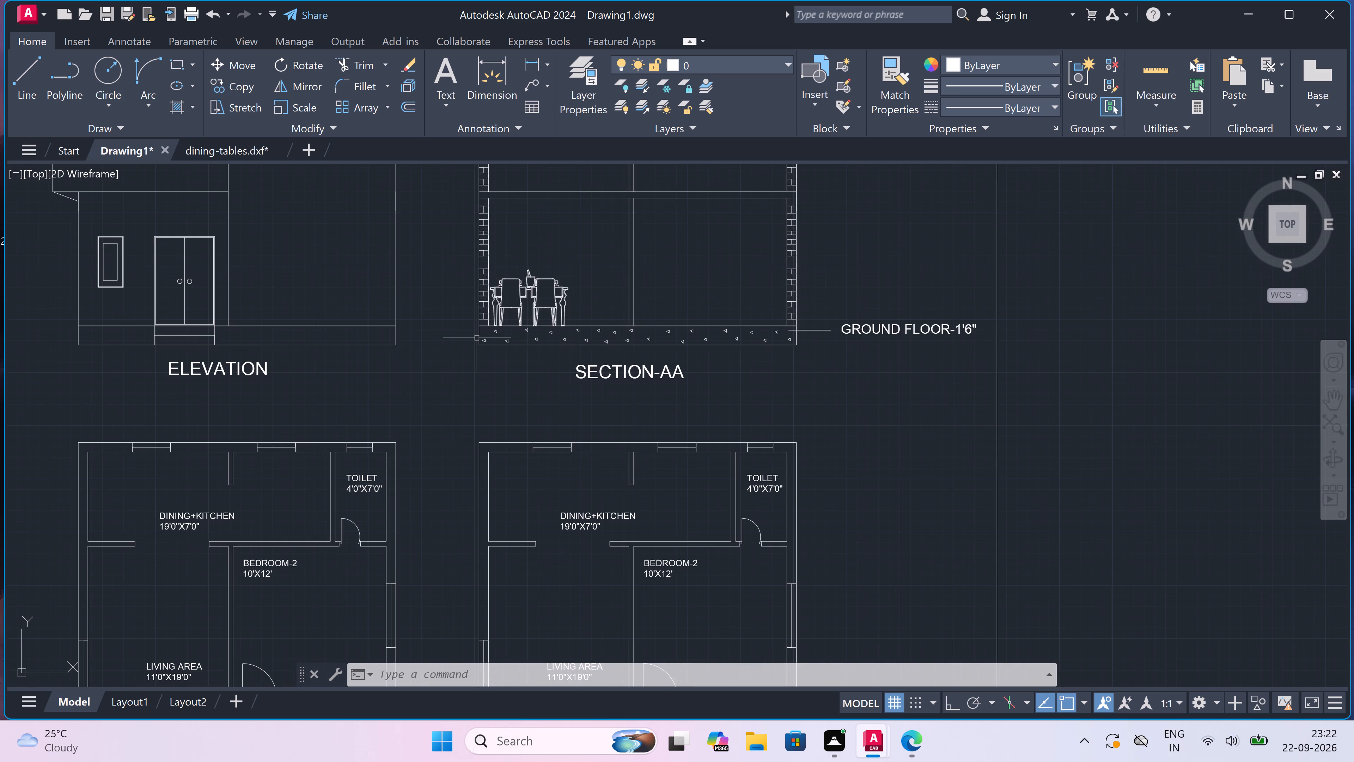
{"action": "scroll", "coordinate": [477, 338], "scroll_direction": "down", "scroll_amount": 4}
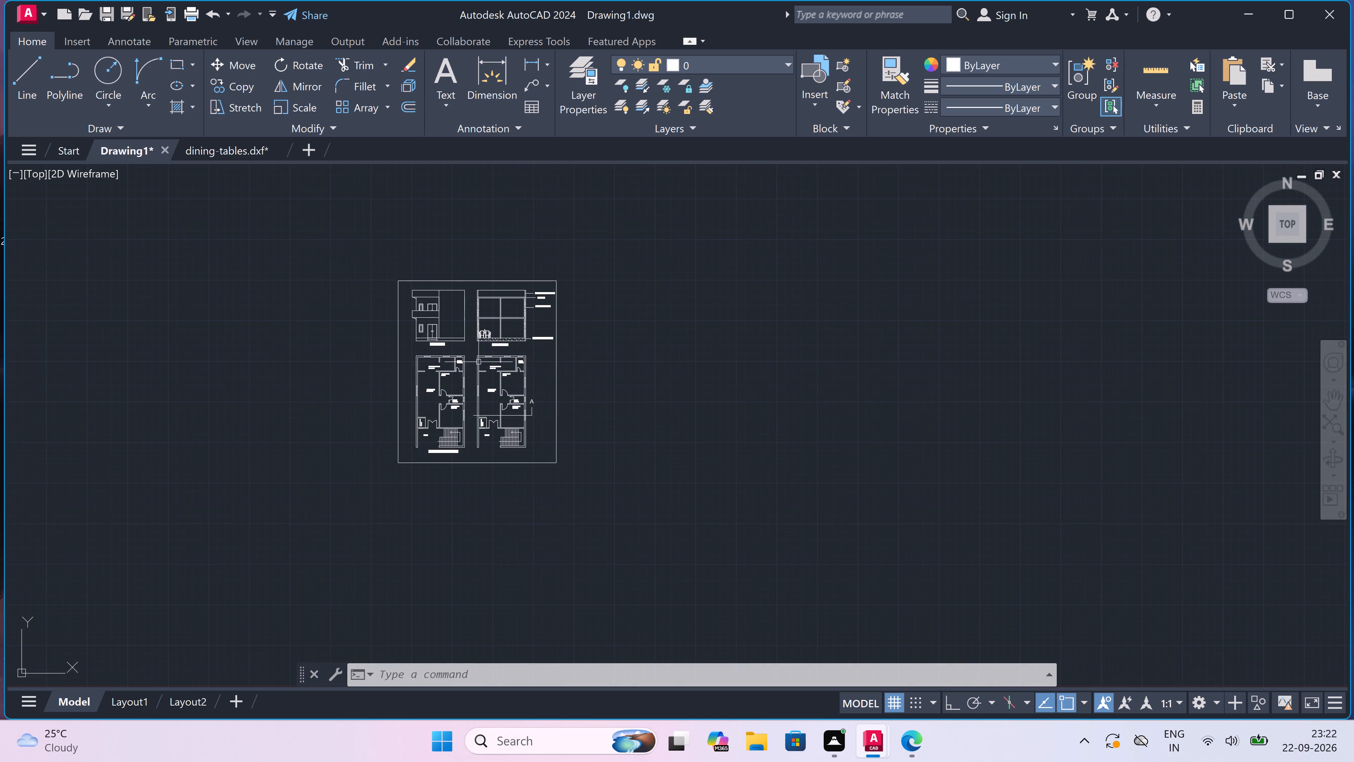
{"action": "scroll", "coordinate": [446, 407], "scroll_direction": "up", "scroll_amount": 3}
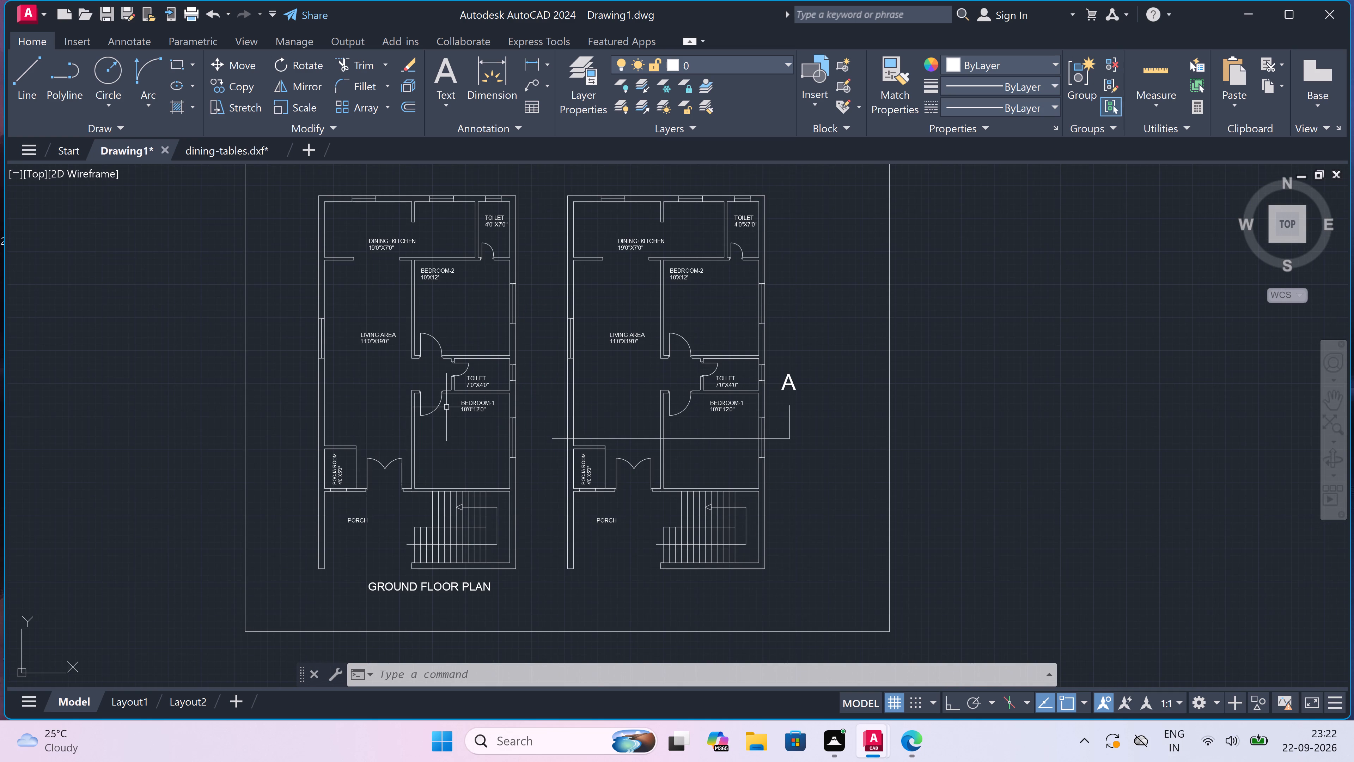
{"action": "scroll", "coordinate": [446, 407], "scroll_direction": "down", "scroll_amount": 1}
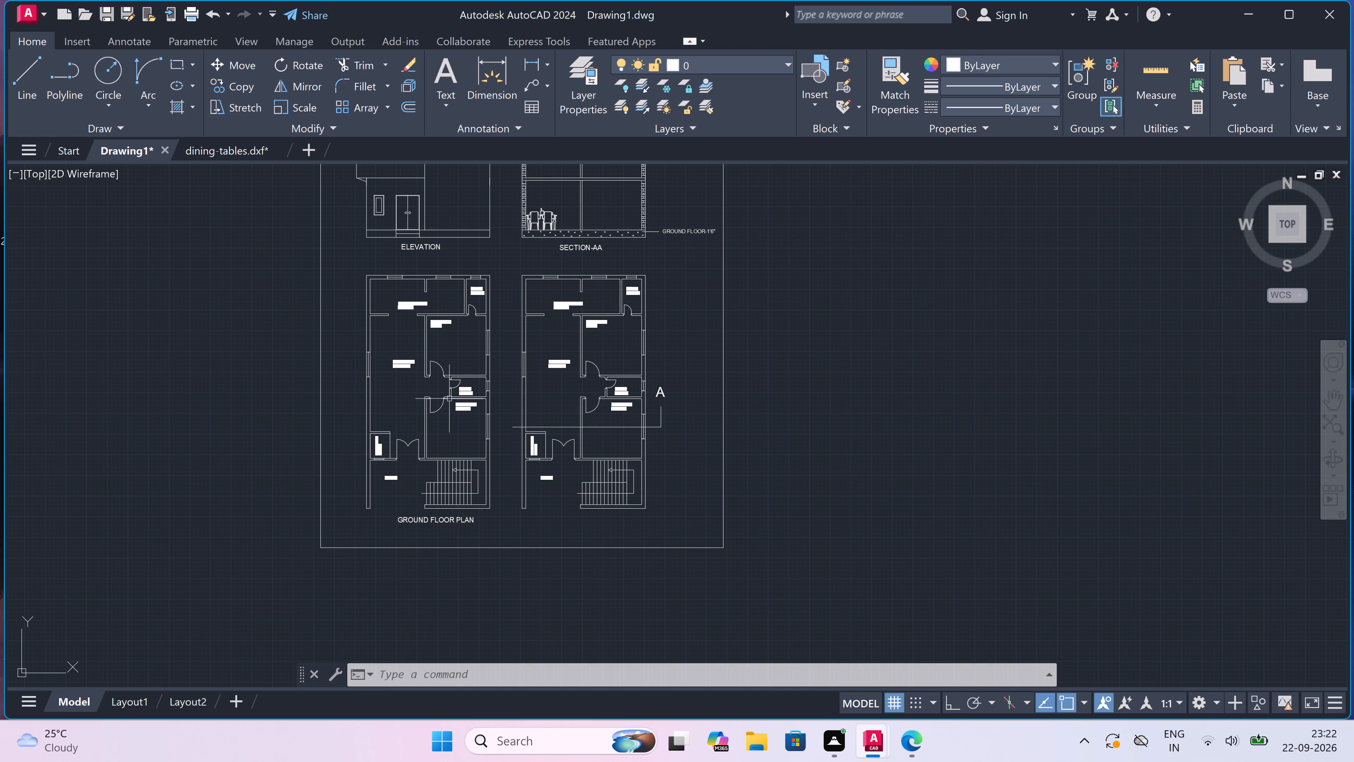
Underline the SECTION-AA title with a horizontal line about 9'-7" long, drawn with Ortho on.
{"action": "type", "text": "l"}
{"action": "key", "text": "space"}
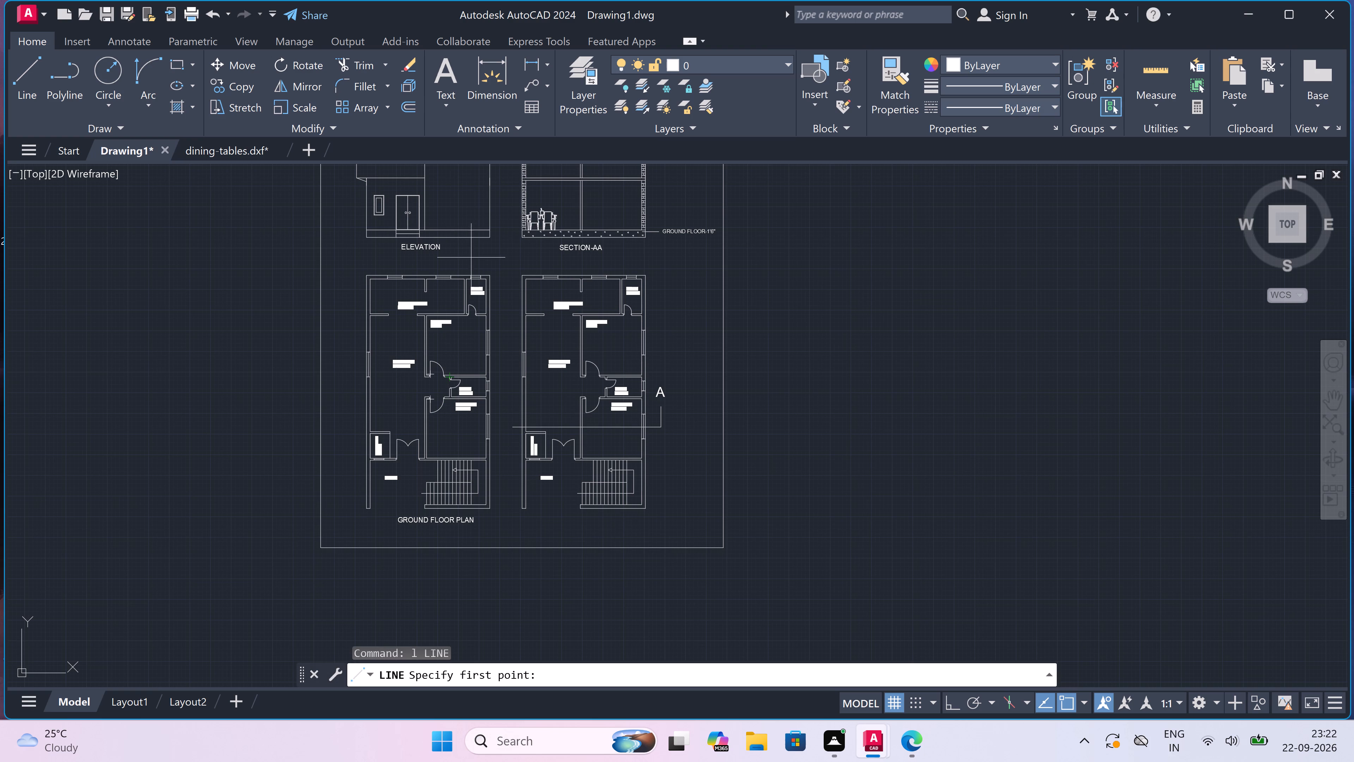
{"action": "scroll", "coordinate": [531, 224], "scroll_direction": "up", "scroll_amount": 2}
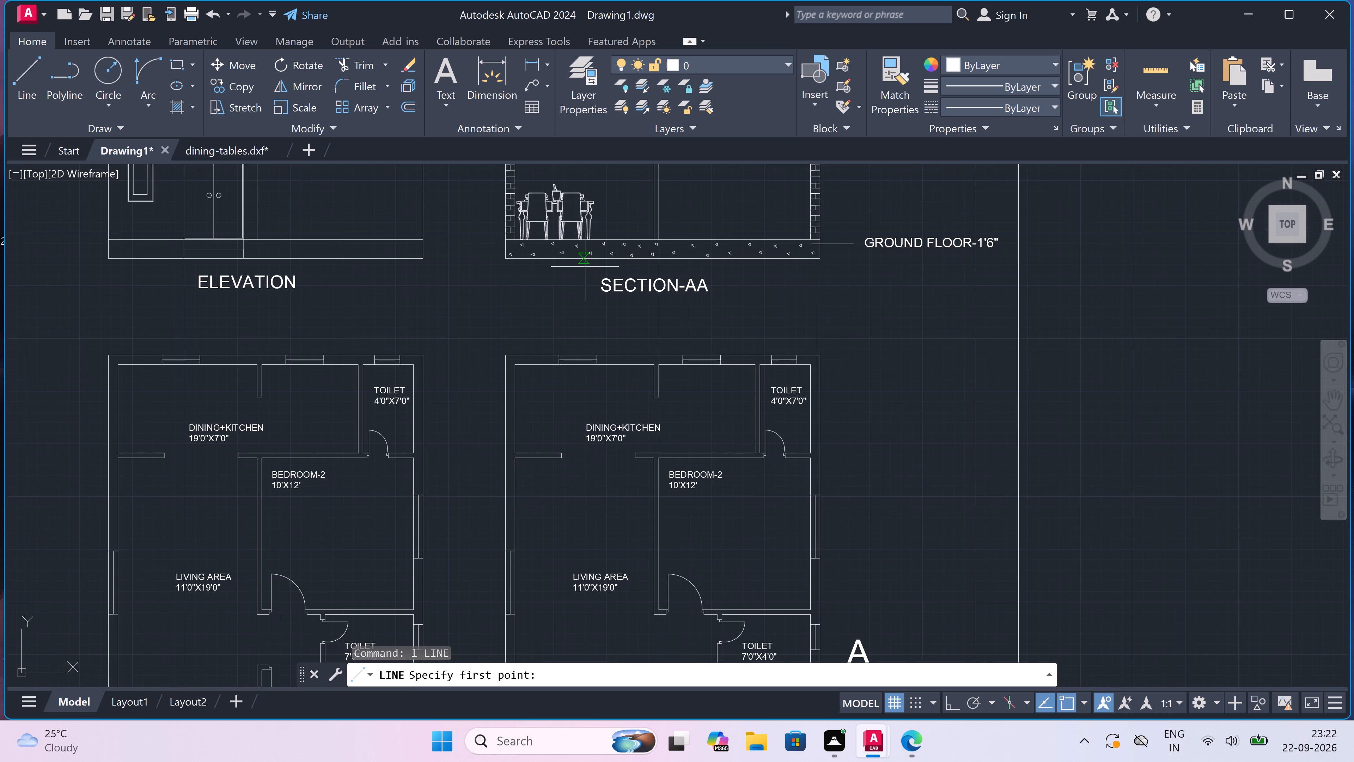
{"action": "scroll", "coordinate": [604, 297], "scroll_direction": "up", "scroll_amount": 5}
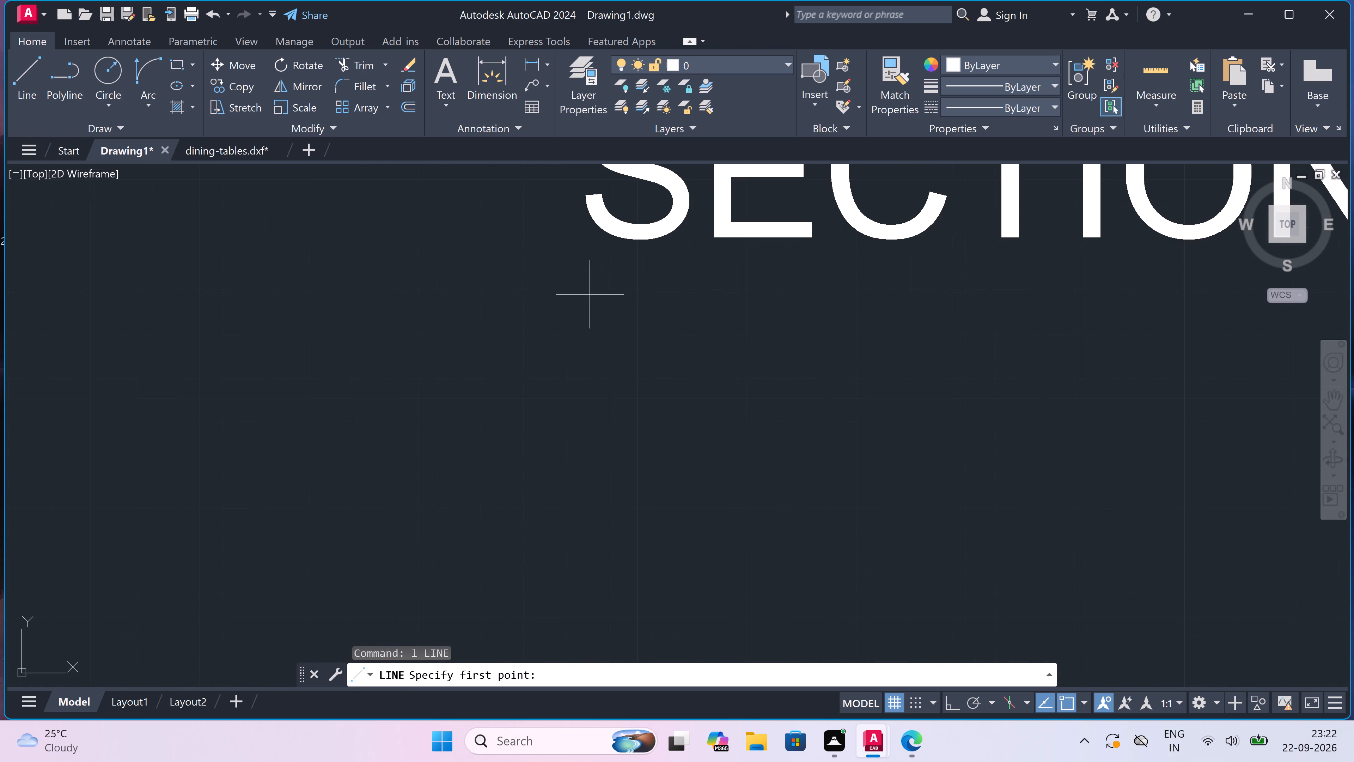
{"action": "left_click_drag", "start_coordinate": [505, 326], "coordinate": [532, 330]}
{"action": "scroll", "coordinate": [842, 322], "scroll_direction": "down", "scroll_amount": 4}
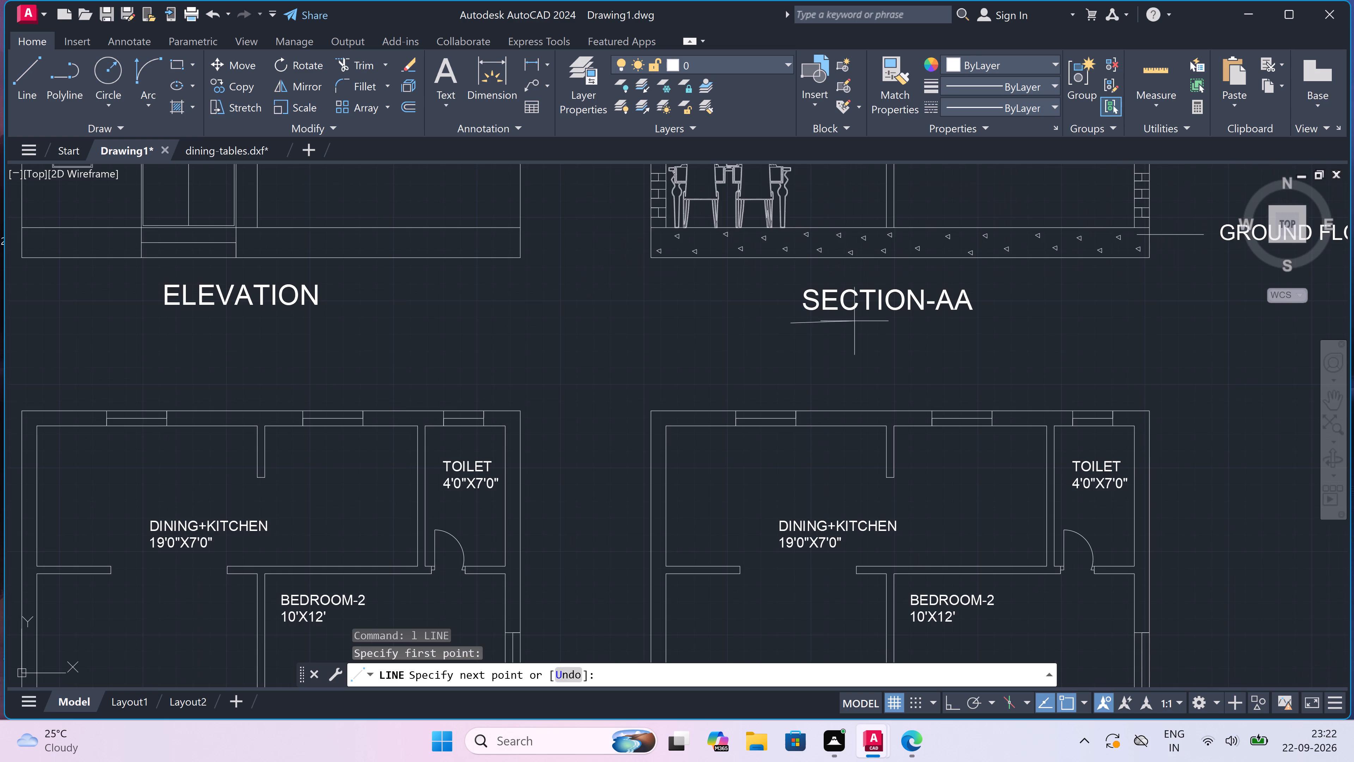
{"action": "key", "text": "F8"}
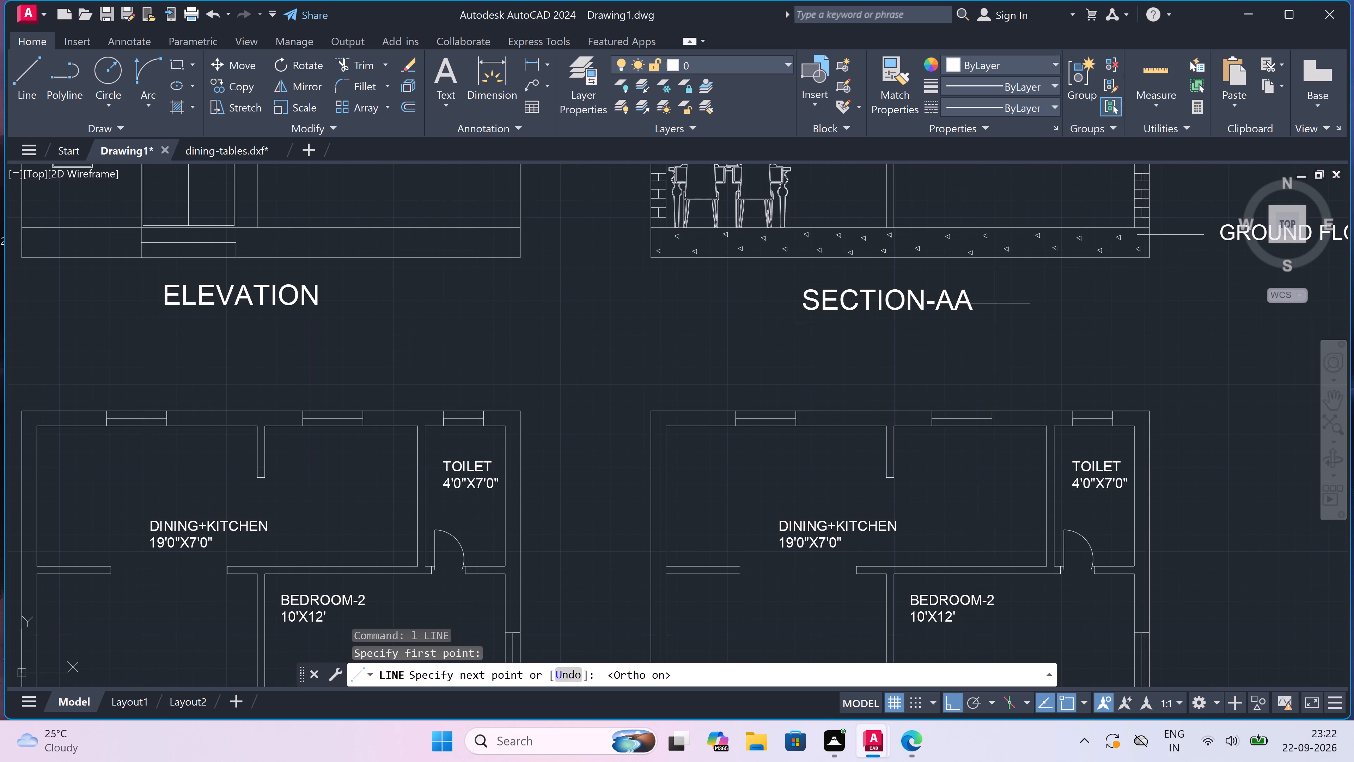
{"action": "scroll", "coordinate": [985, 311], "scroll_direction": "up", "scroll_amount": 3}
{"action": "scroll", "coordinate": [971, 363], "scroll_direction": "up", "scroll_amount": 1}
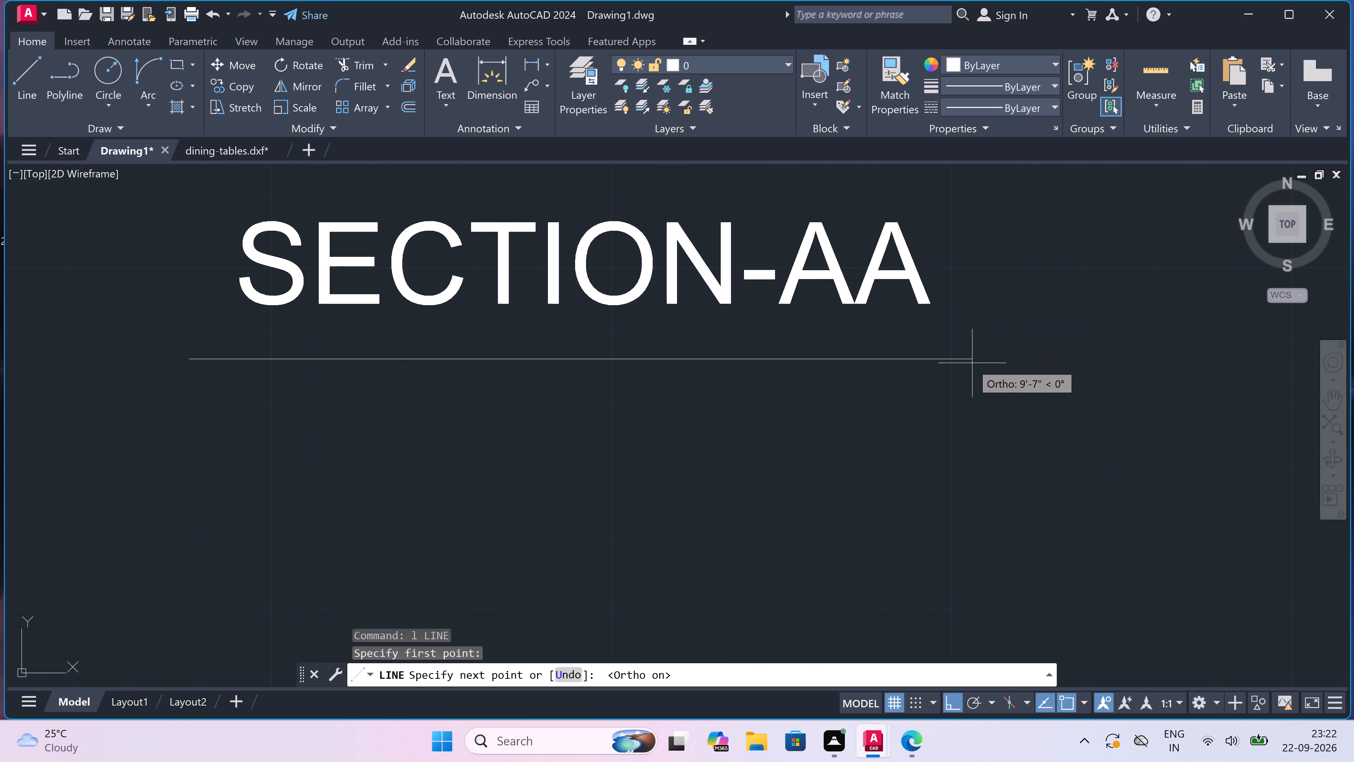
{"action": "scroll", "coordinate": [971, 363], "scroll_direction": "up", "scroll_amount": 2}
{"action": "left_click", "coordinate": [969, 343]}
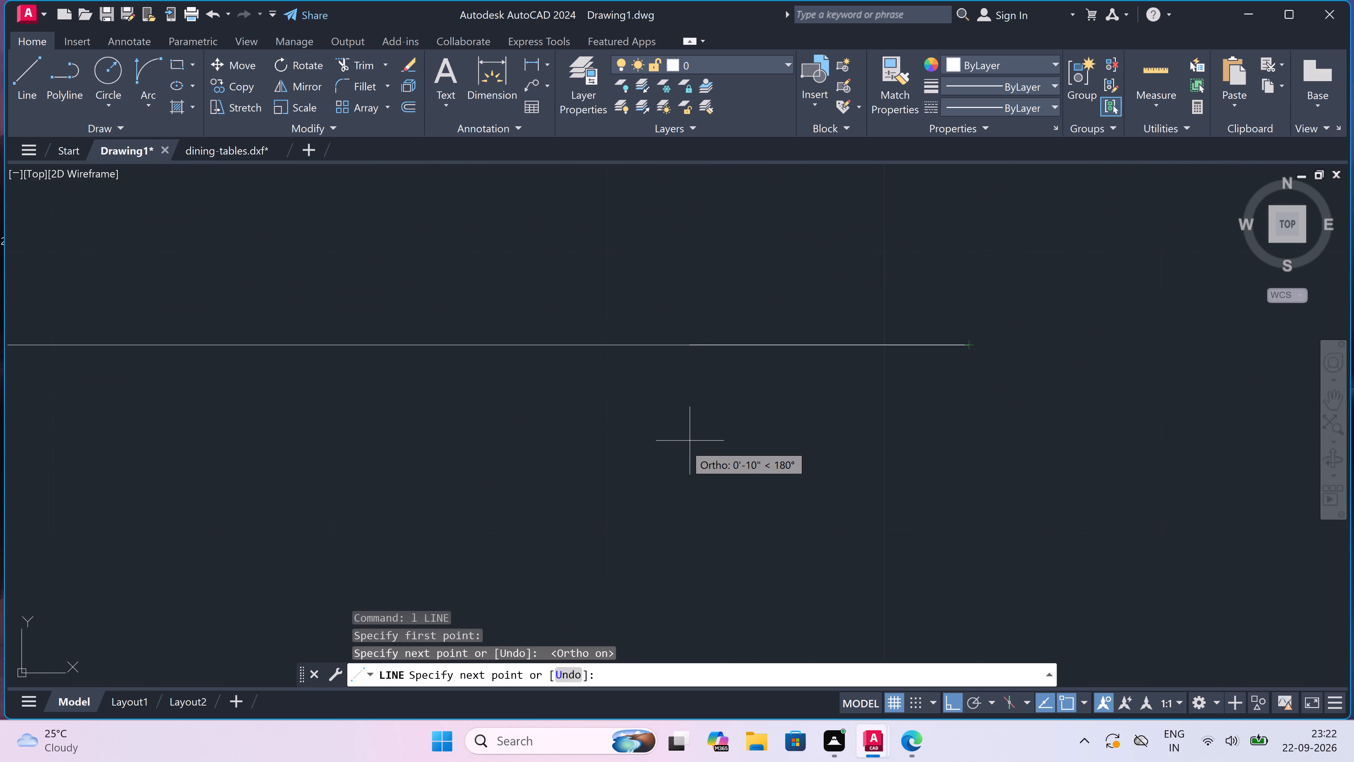
{"action": "key", "text": "Escape"}
Underline the ELEVATION title with a horizontal line about 8'-5" long, extending slightly past the text at both ends.
{"action": "scroll", "coordinate": [687, 344], "scroll_direction": "down", "scroll_amount": 4}
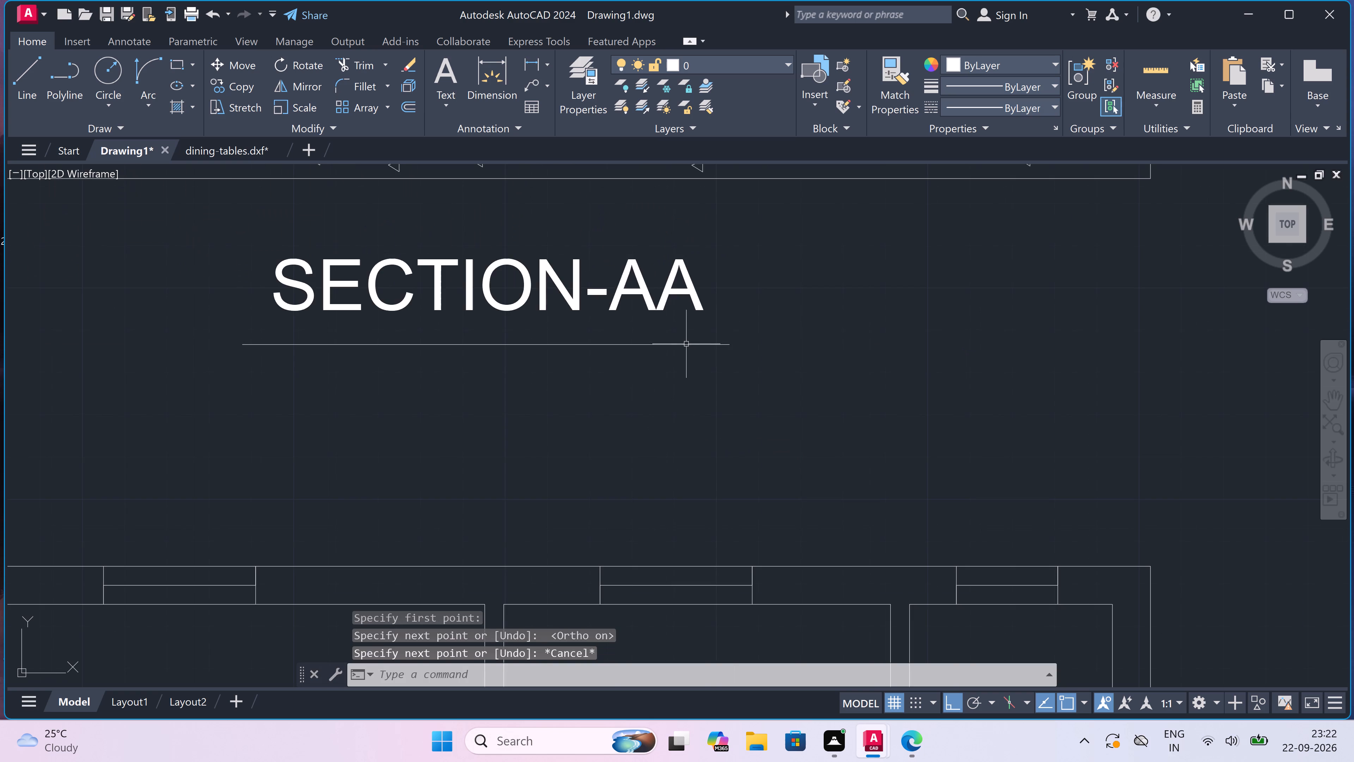
{"action": "scroll", "coordinate": [686, 344], "scroll_direction": "down", "scroll_amount": 4}
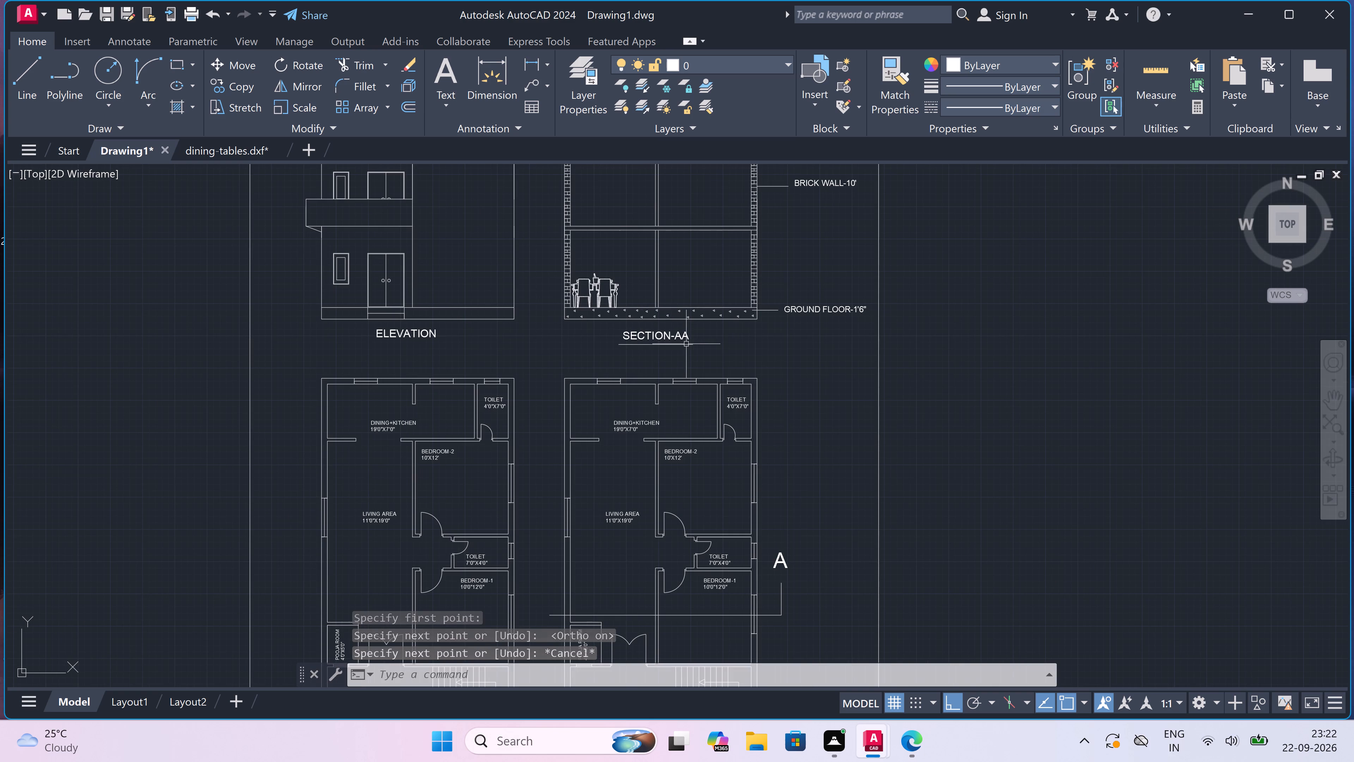
{"action": "scroll", "coordinate": [683, 340], "scroll_direction": "down", "scroll_amount": 1}
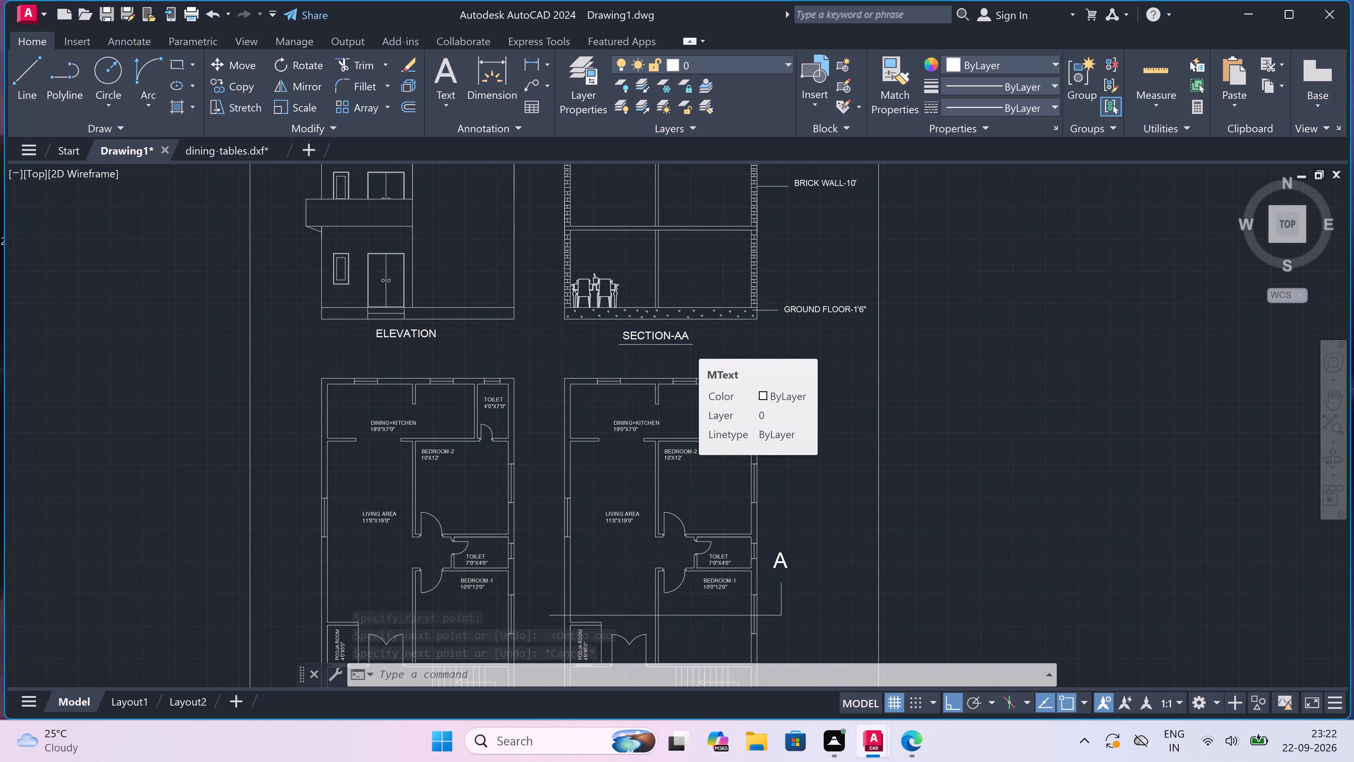
{"action": "scroll", "coordinate": [685, 331], "scroll_direction": "down", "scroll_amount": 1}
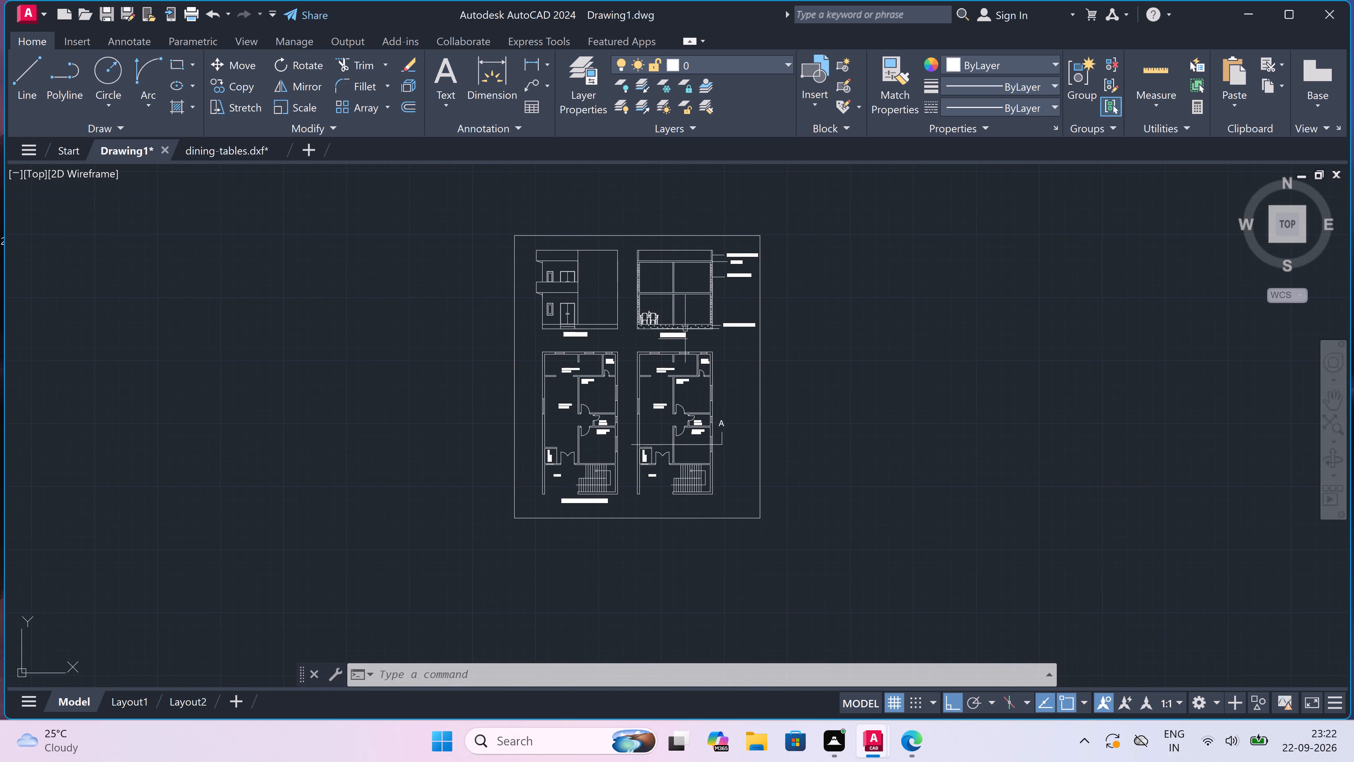
{"action": "scroll", "coordinate": [566, 340], "scroll_direction": "up", "scroll_amount": 3}
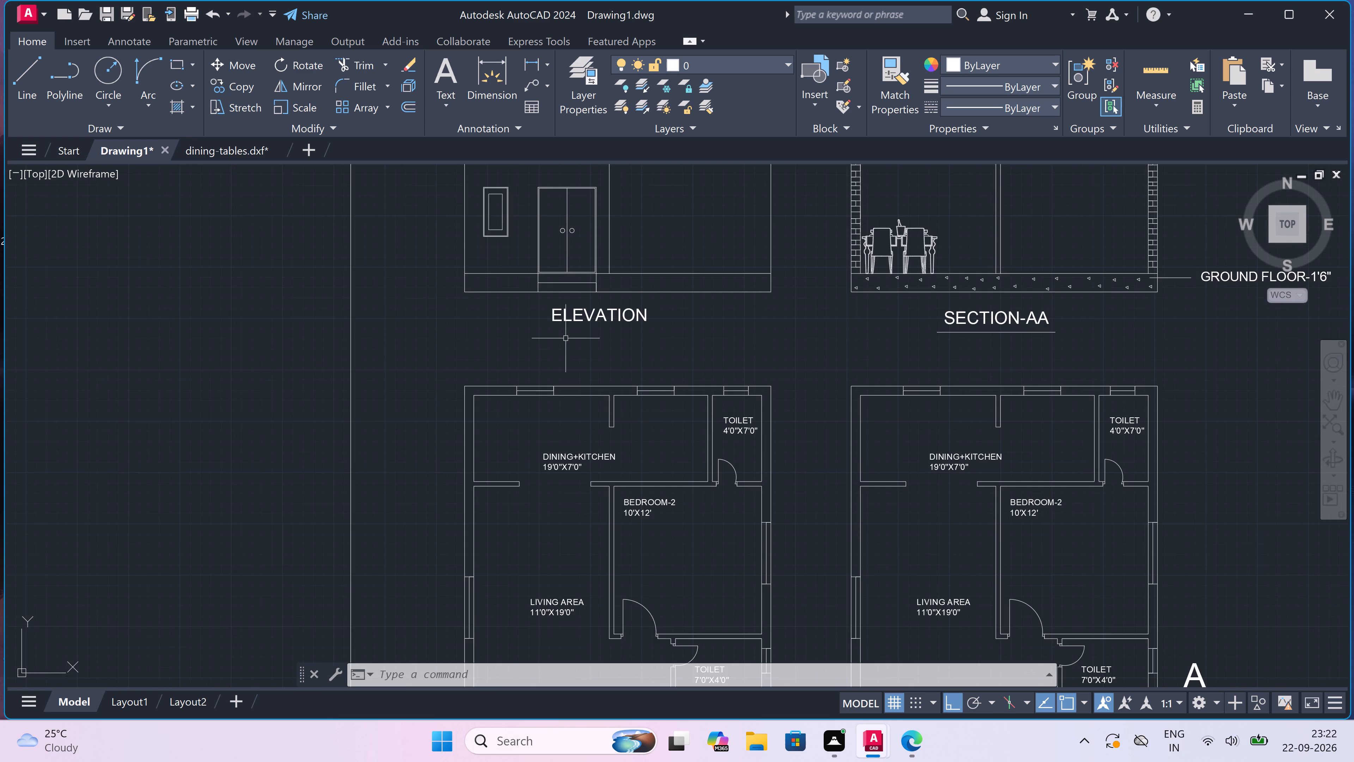
{"action": "scroll", "coordinate": [564, 335], "scroll_direction": "up", "scroll_amount": 2}
{"action": "key", "text": "space"}
{"action": "scroll", "coordinate": [543, 300], "scroll_direction": "up", "scroll_amount": 3}
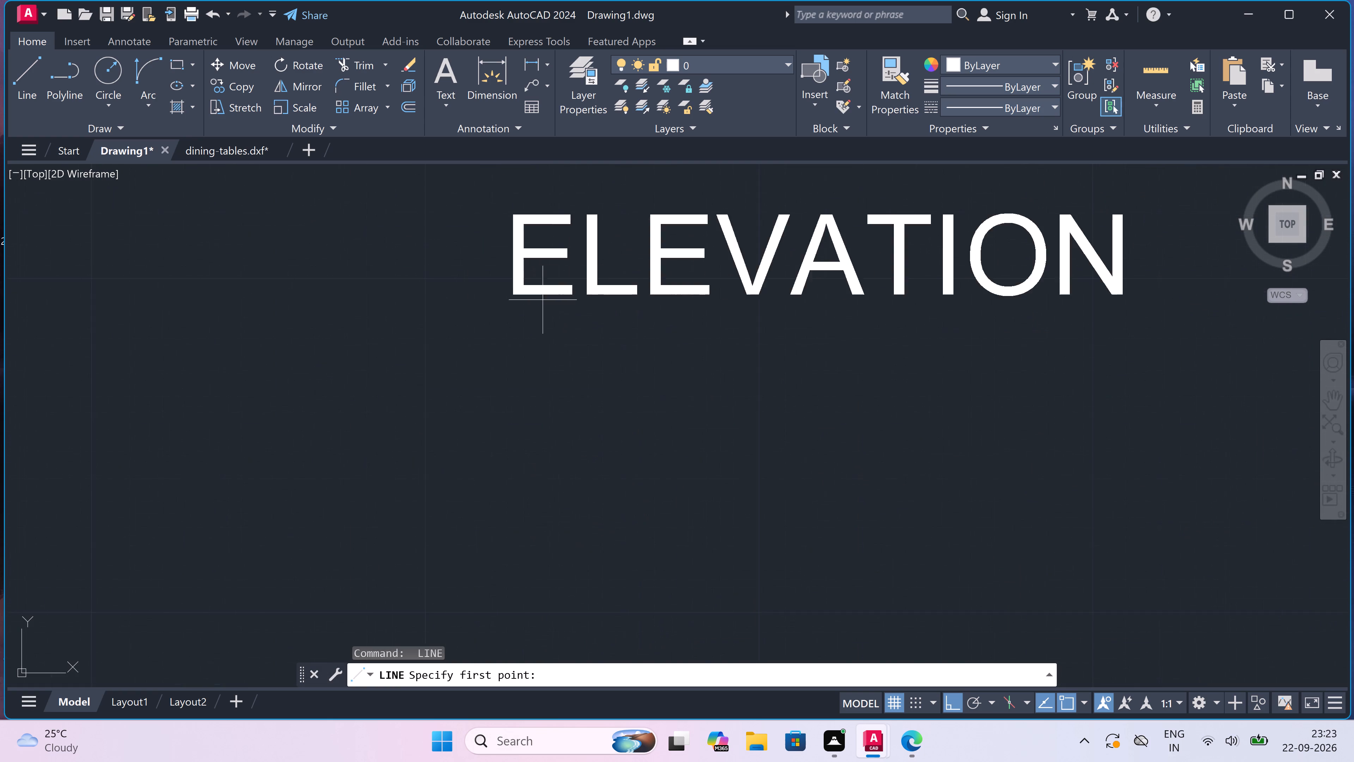
{"action": "left_click", "coordinate": [443, 337]}
{"action": "scroll", "coordinate": [789, 365], "scroll_direction": "down", "scroll_amount": 5}
{"action": "scroll", "coordinate": [914, 359], "scroll_direction": "up", "scroll_amount": 2}
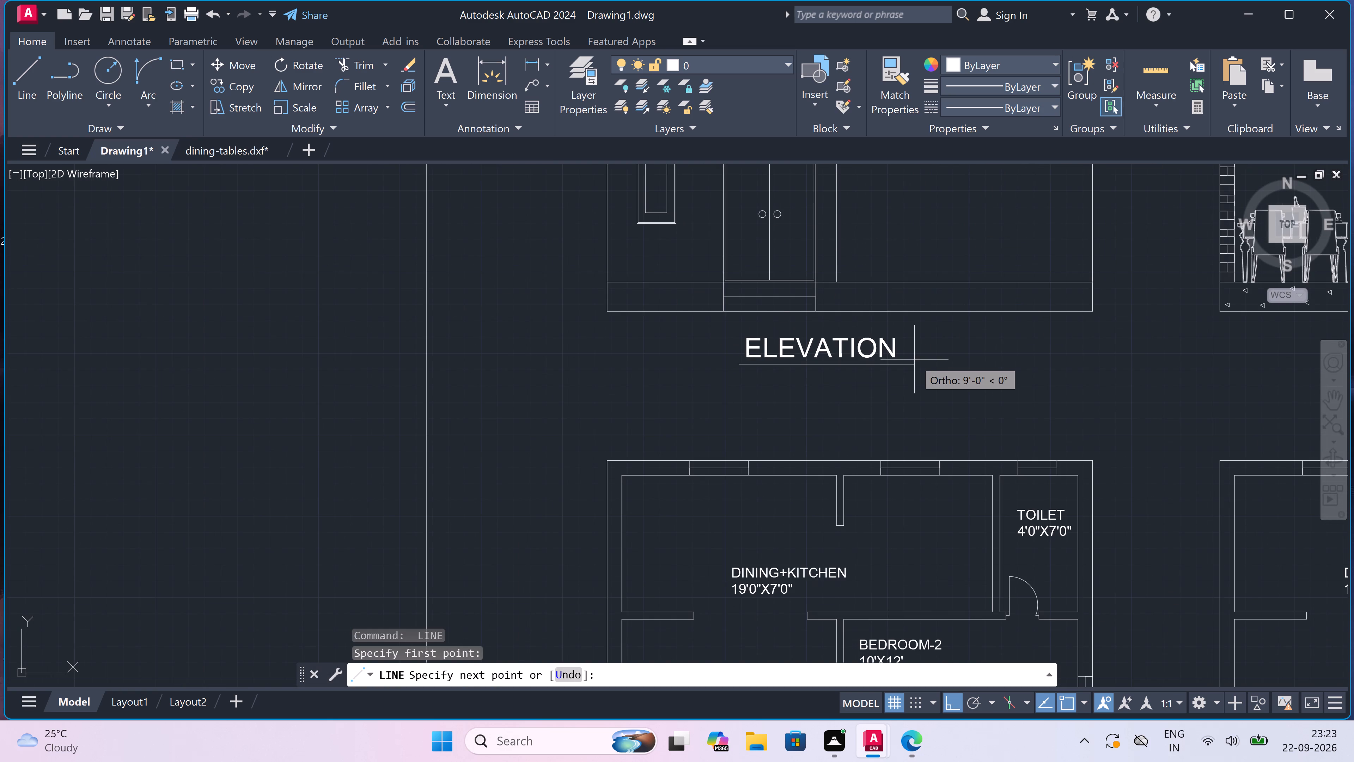
{"action": "scroll", "coordinate": [914, 359], "scroll_direction": "up", "scroll_amount": 1}
{"action": "scroll", "coordinate": [865, 384], "scroll_direction": "up", "scroll_amount": 3}
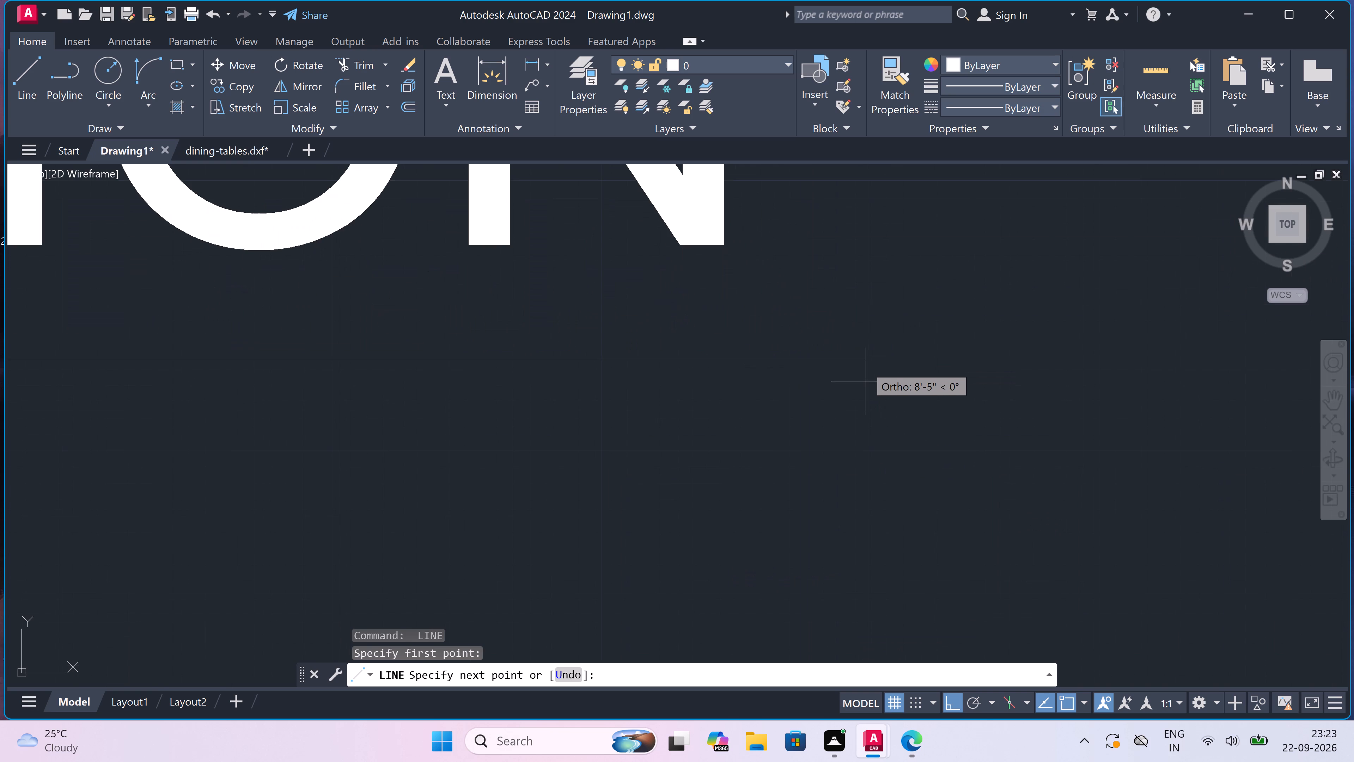
{"action": "left_click", "coordinate": [864, 360]}
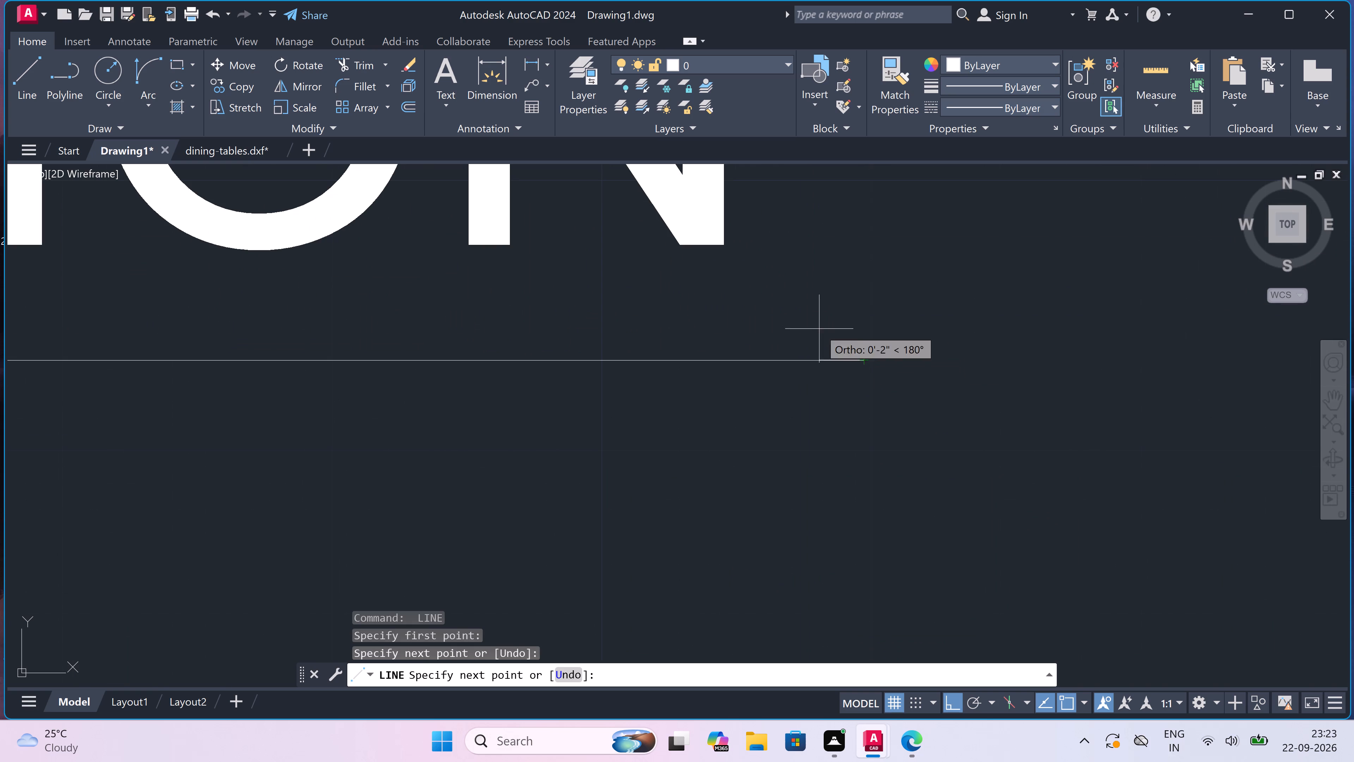
{"action": "key", "text": "Escape"}
Underline the GROUND FLOOR PLAN title with a horizontal line about 16' long, ending just past the text.
{"action": "scroll", "coordinate": [716, 300], "scroll_direction": "down", "scroll_amount": 9}
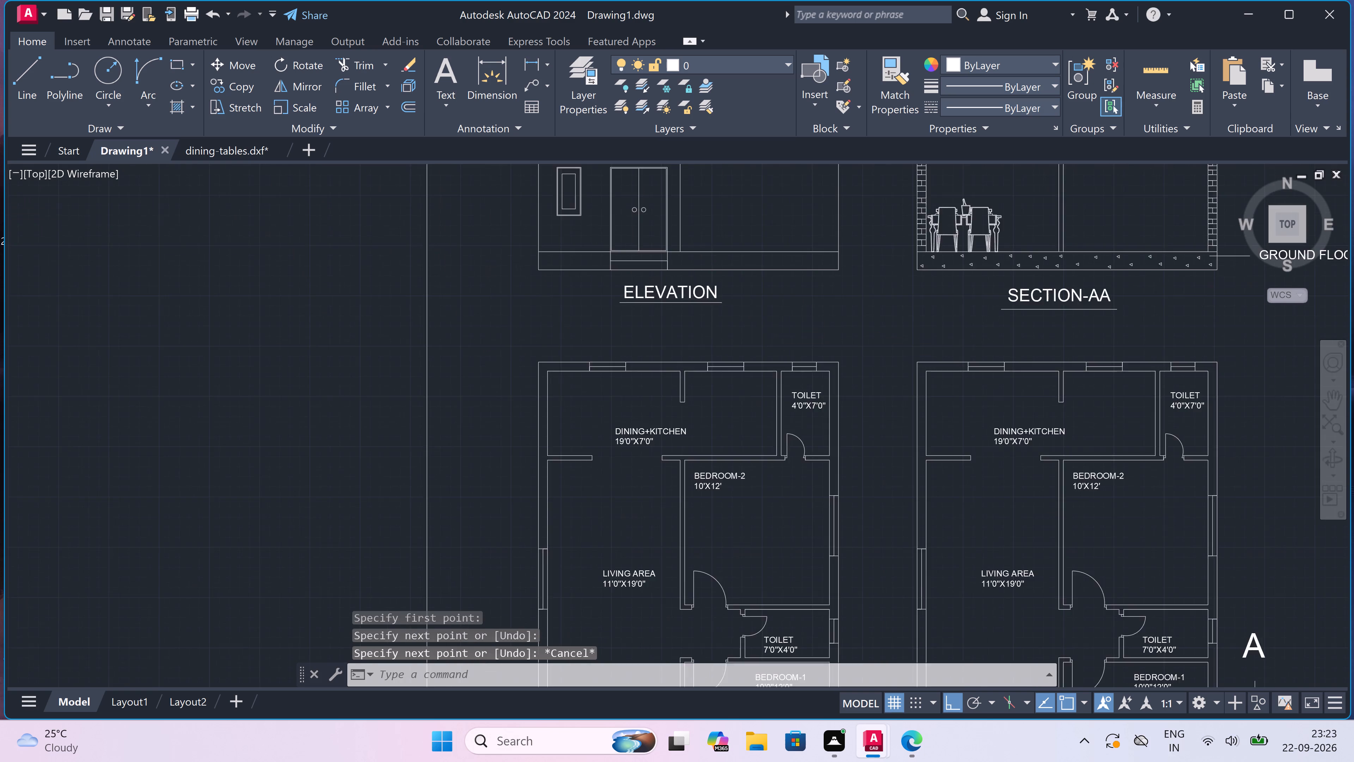
{"action": "key", "text": "space"}
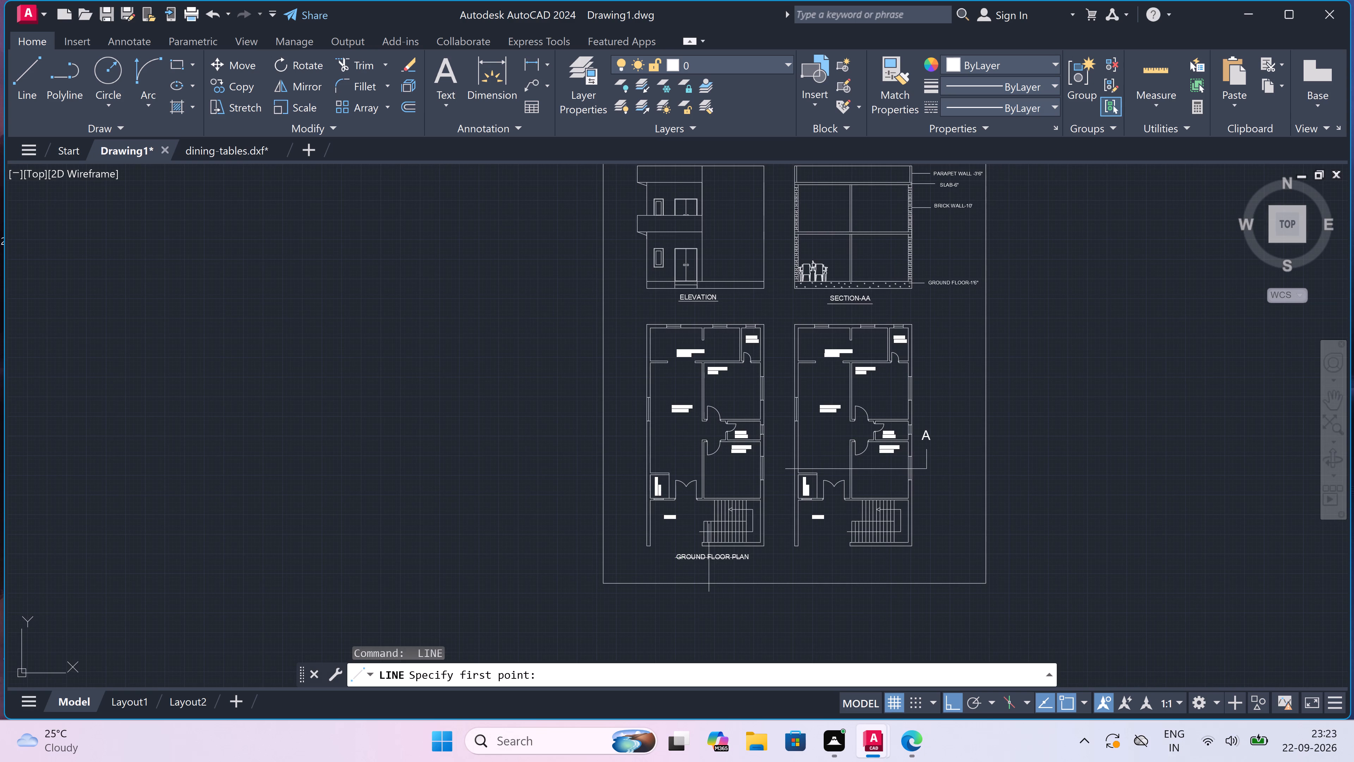
{"action": "scroll", "coordinate": [701, 561], "scroll_direction": "up", "scroll_amount": 4}
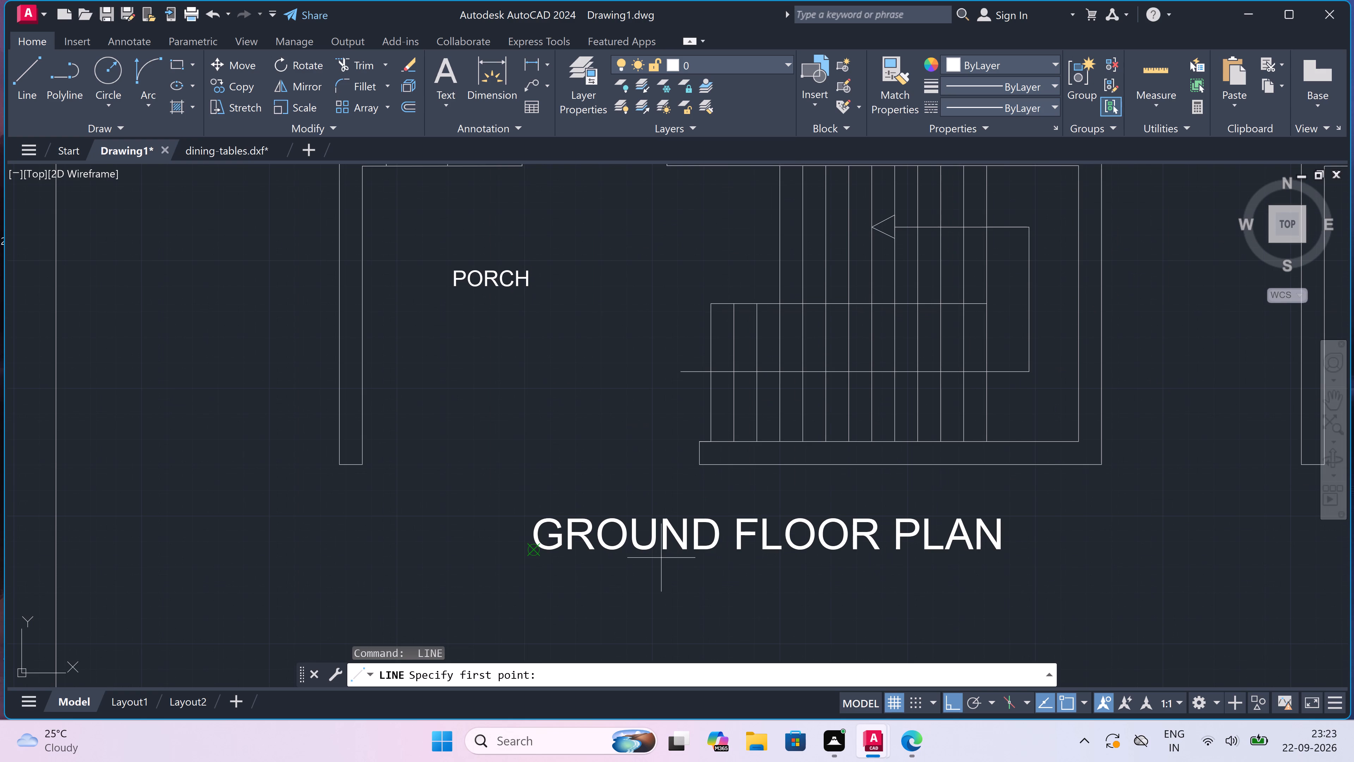
{"action": "scroll", "coordinate": [527, 573], "scroll_direction": "up", "scroll_amount": 3}
{"action": "left_click_drag", "start_coordinate": [518, 558], "coordinate": [545, 554]}
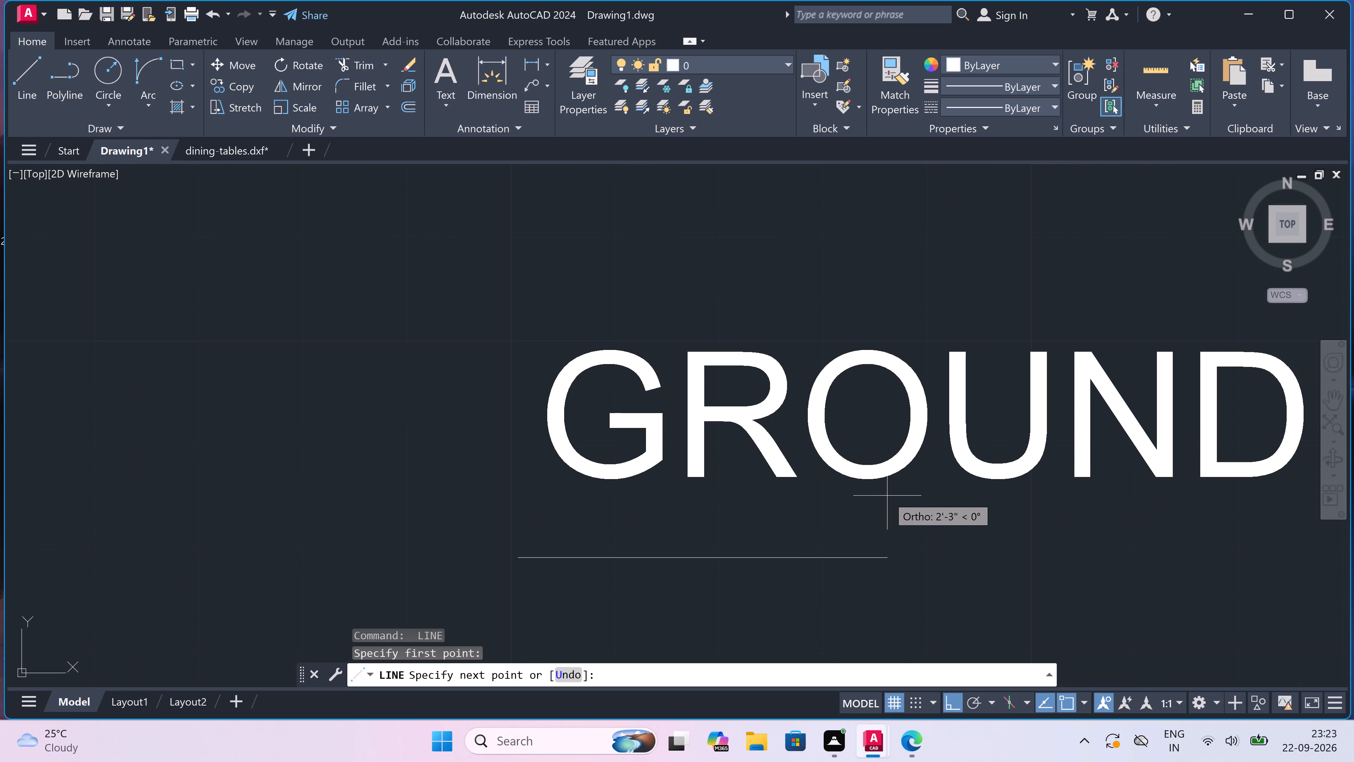
{"action": "scroll", "coordinate": [889, 496], "scroll_direction": "down", "scroll_amount": 6}
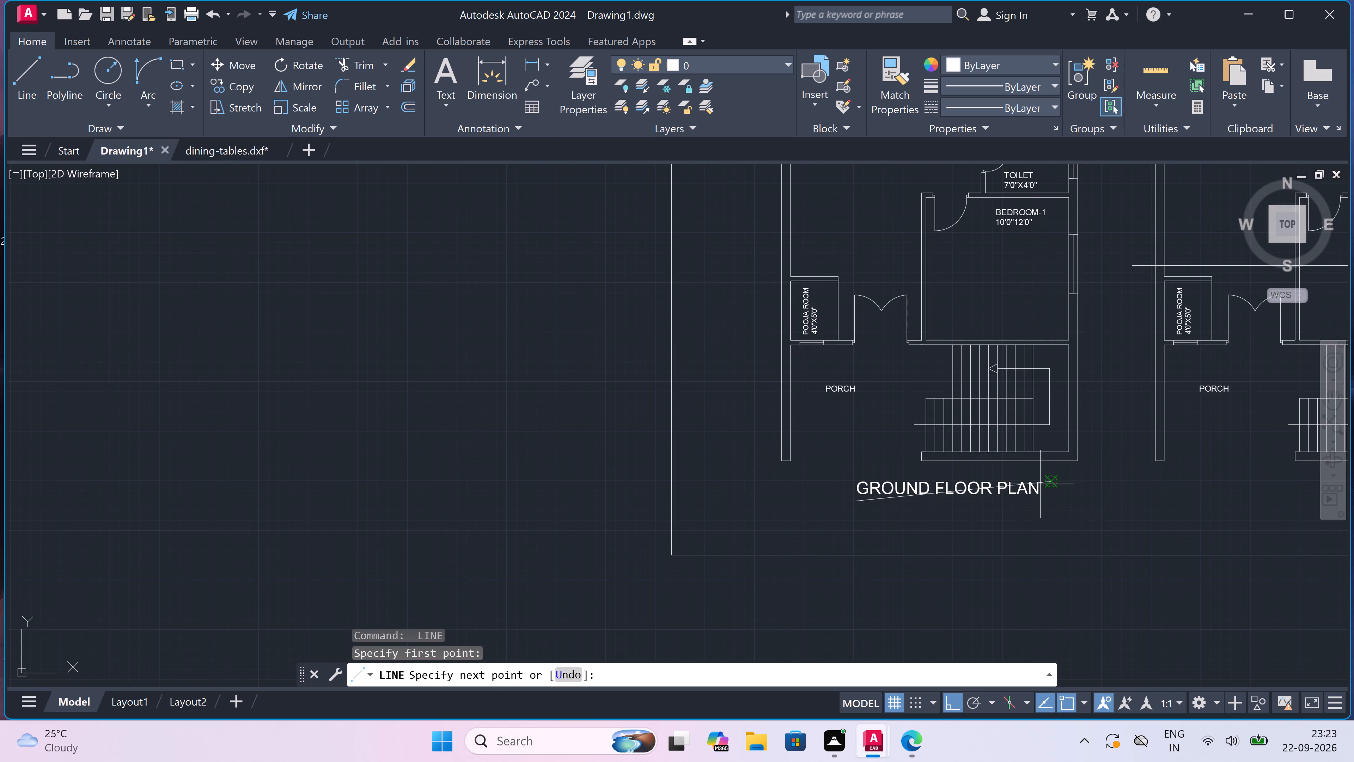
{"action": "scroll", "coordinate": [1030, 499], "scroll_direction": "up", "scroll_amount": 4}
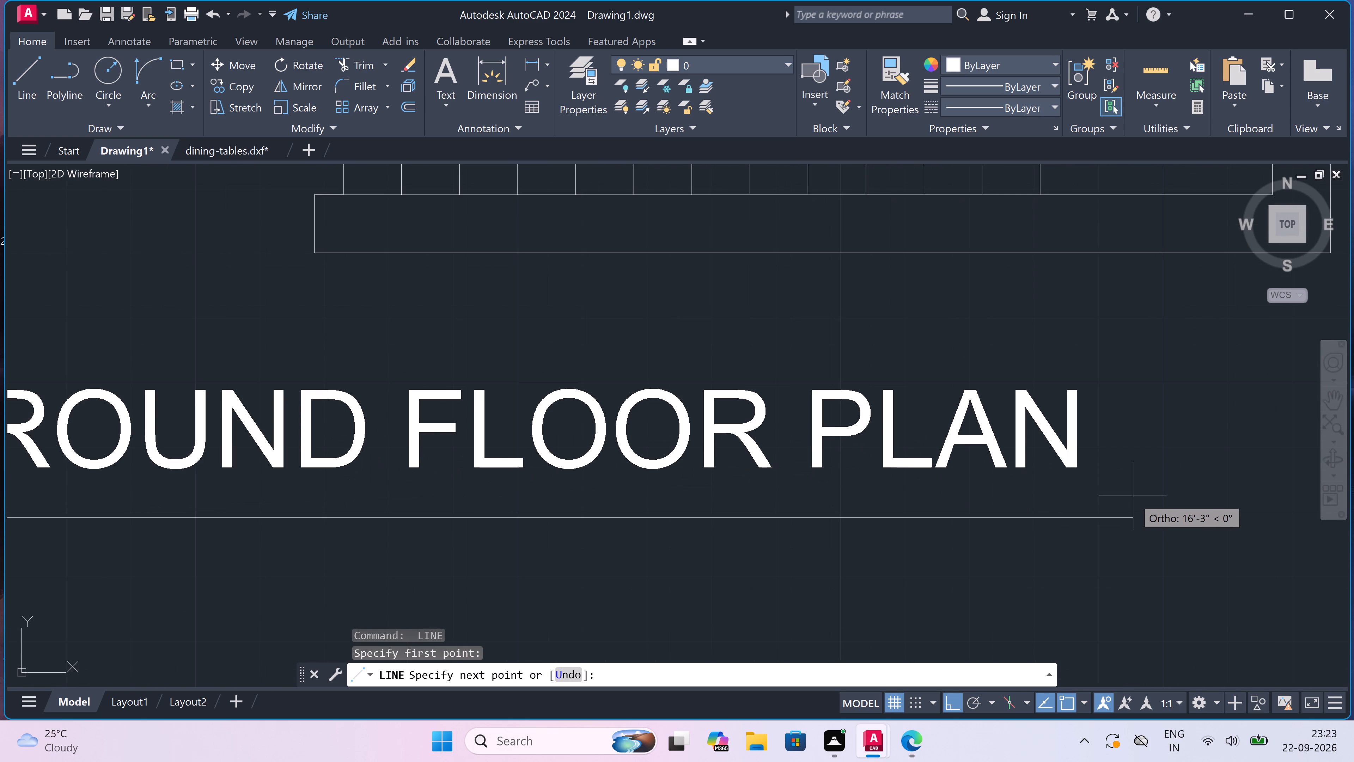
{"action": "scroll", "coordinate": [1123, 512], "scroll_direction": "up", "scroll_amount": 3}
{"action": "left_click", "coordinate": [1113, 536]}
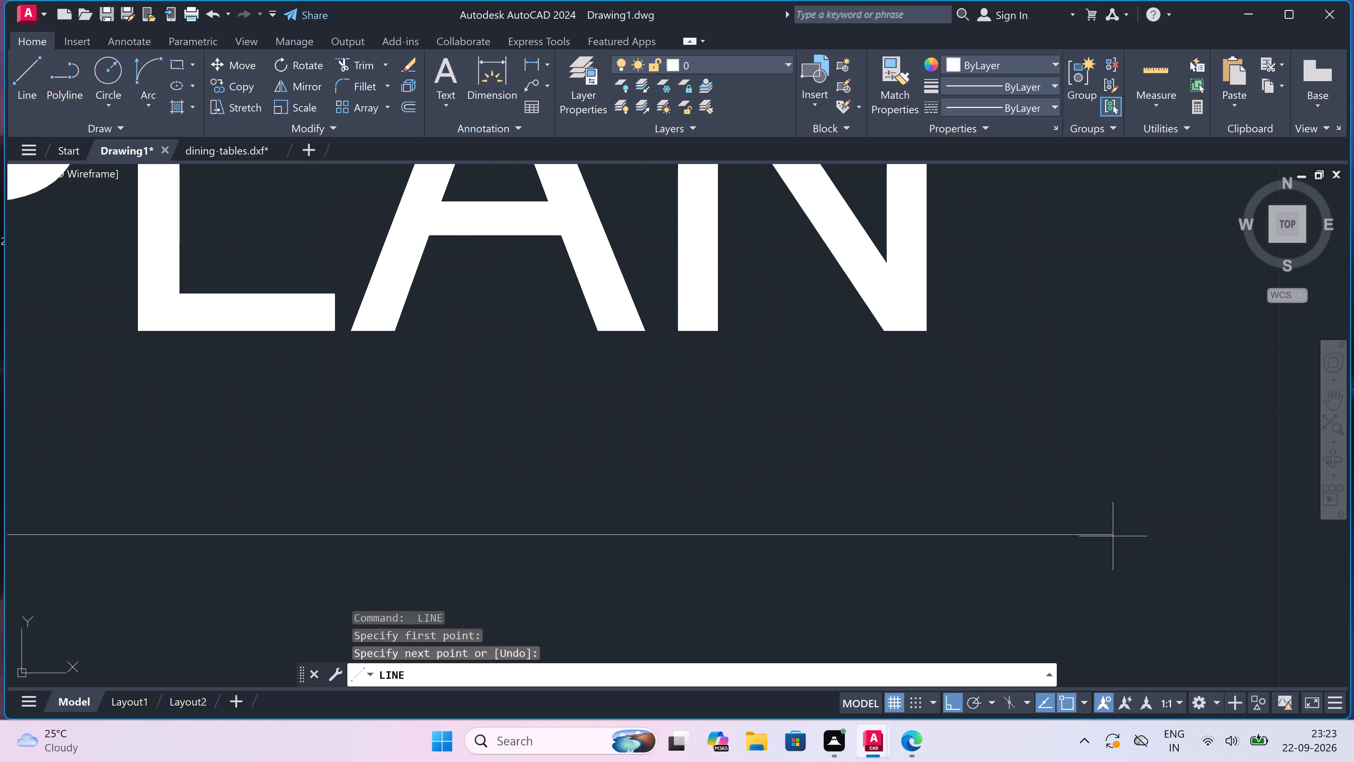
{"action": "key", "text": "Escape"}
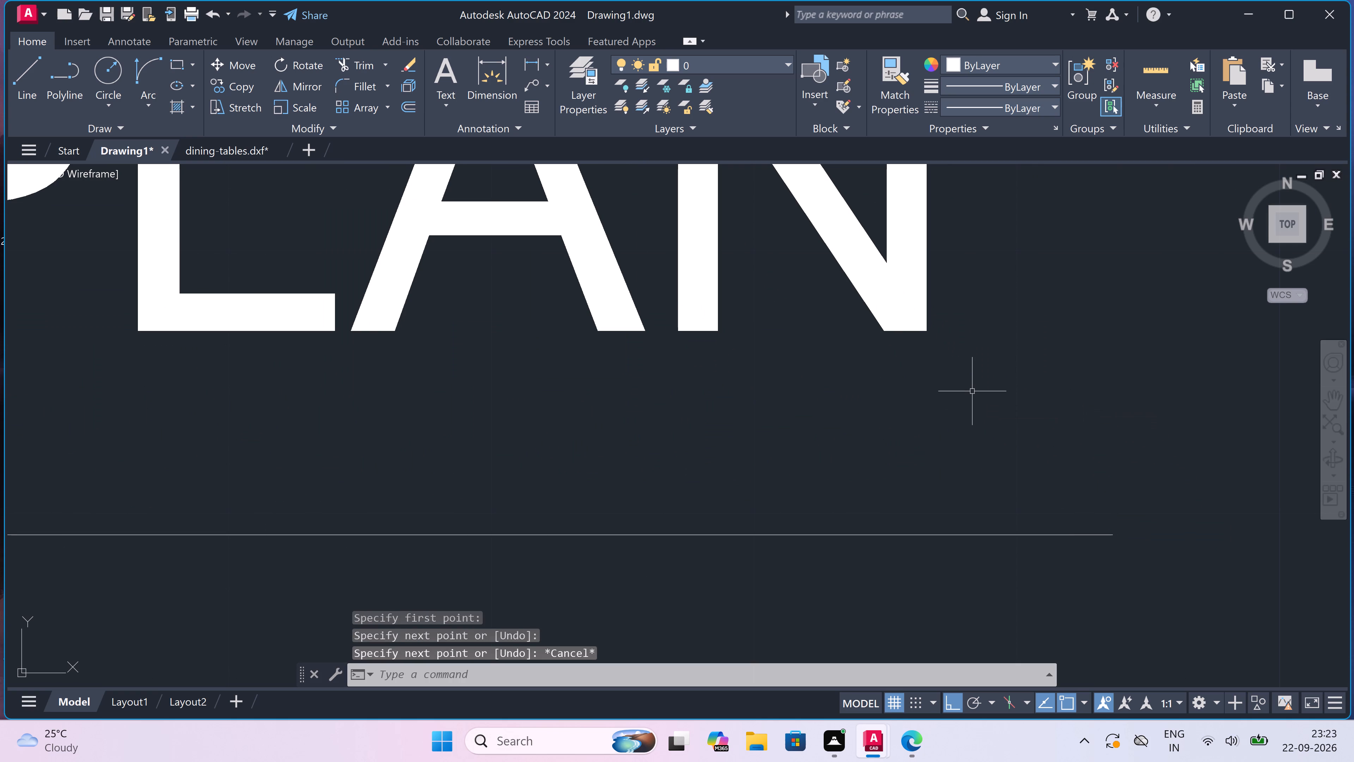
Draw five horizontal brick course lines across Section-AA's ground-floor middle wall, working upward from the floor with one continuous zigzag line.
{"action": "scroll", "coordinate": [893, 371], "scroll_direction": "down", "scroll_amount": 5}
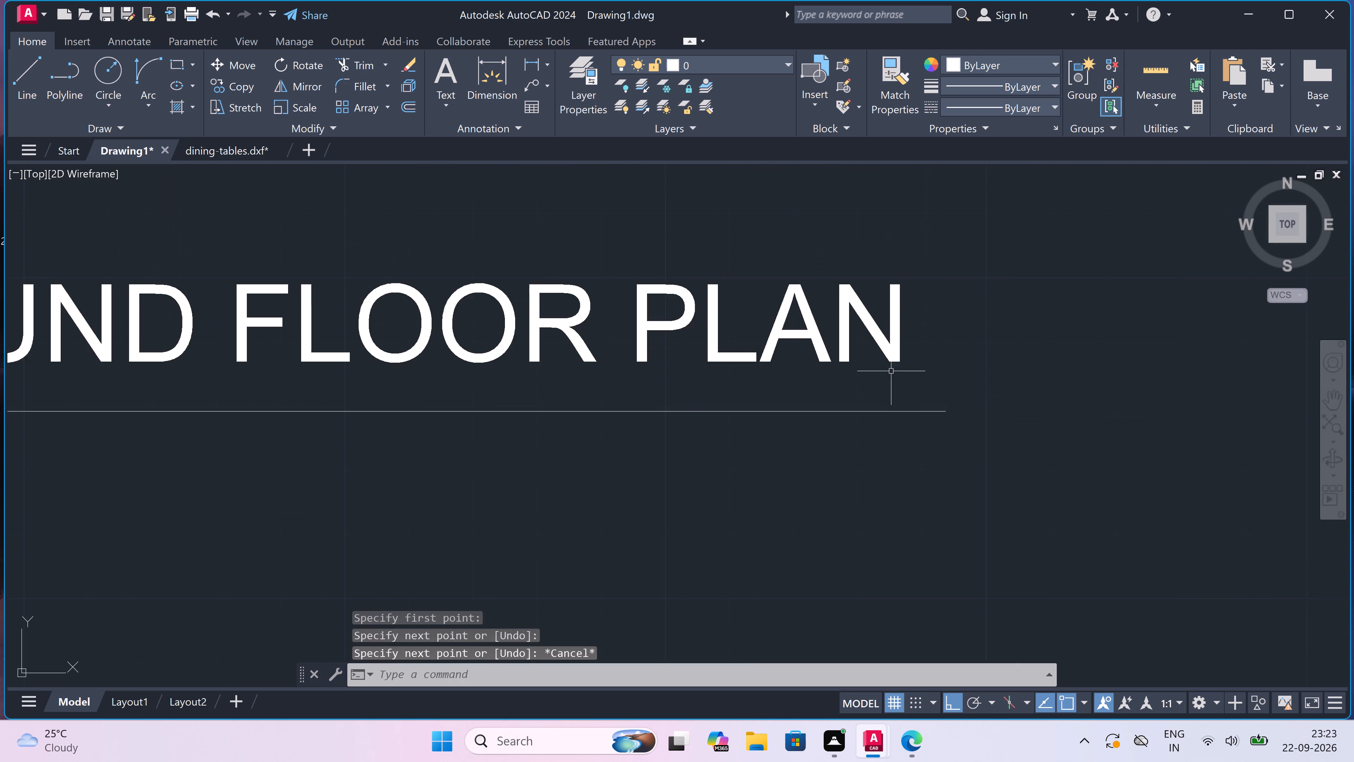
{"action": "scroll", "coordinate": [876, 366], "scroll_direction": "down", "scroll_amount": 8}
{"action": "scroll", "coordinate": [868, 305], "scroll_direction": "up", "scroll_amount": 3}
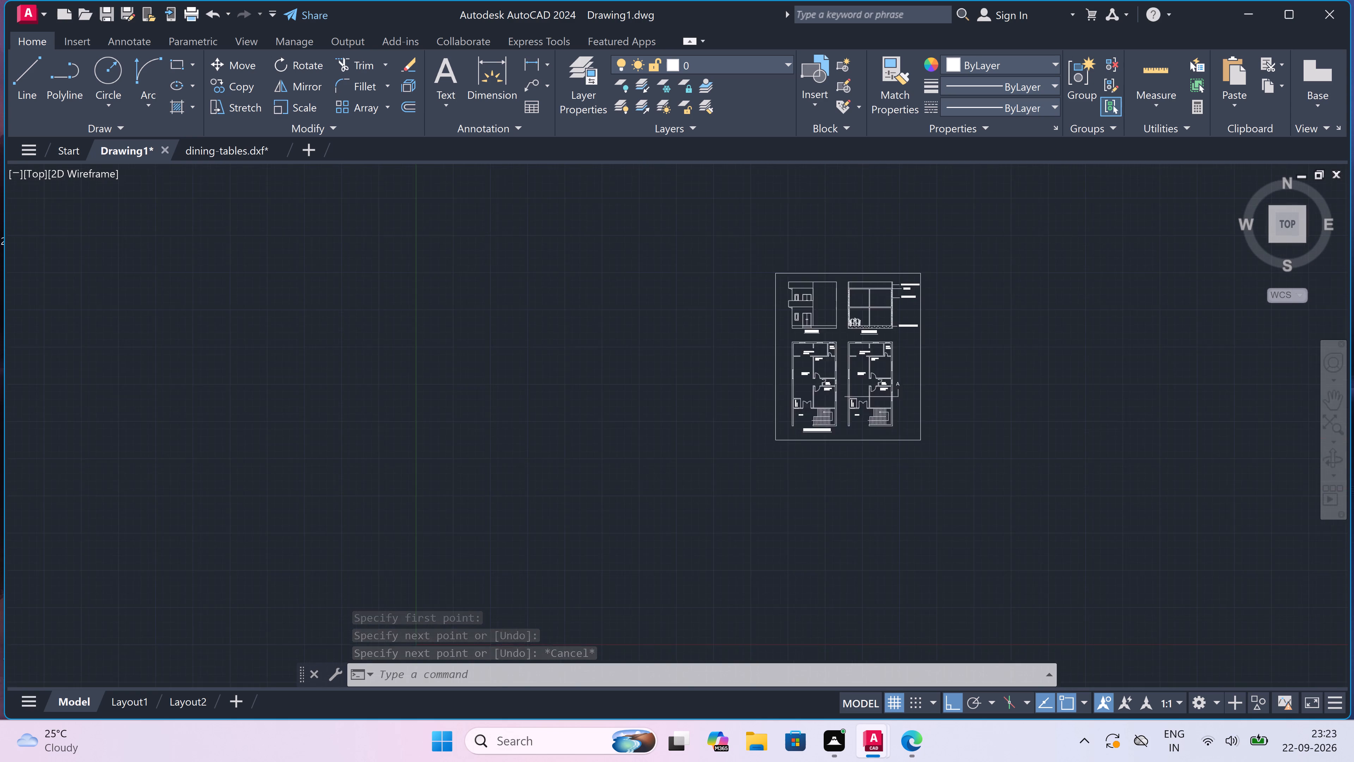
{"action": "scroll", "coordinate": [868, 305], "scroll_direction": "up", "scroll_amount": 5}
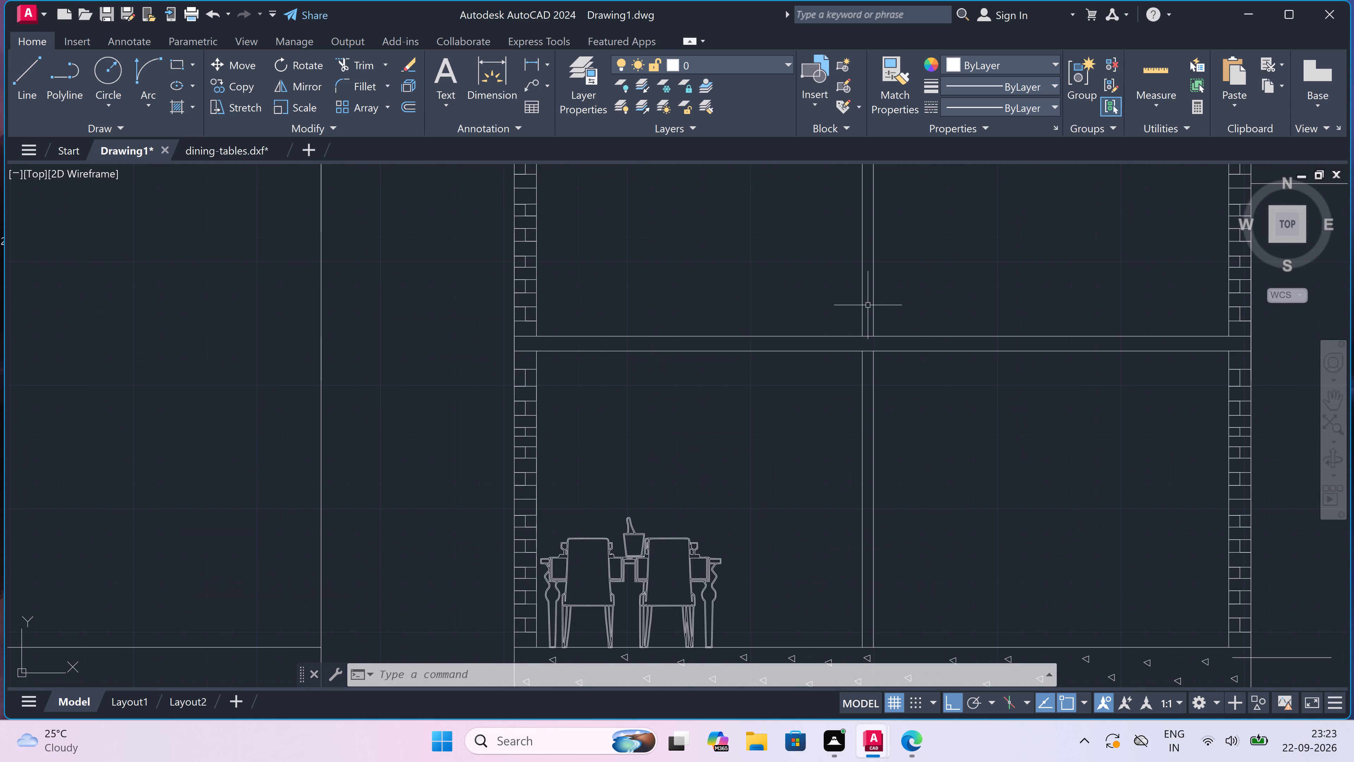
{"action": "scroll", "coordinate": [867, 305], "scroll_direction": "down", "scroll_amount": 1}
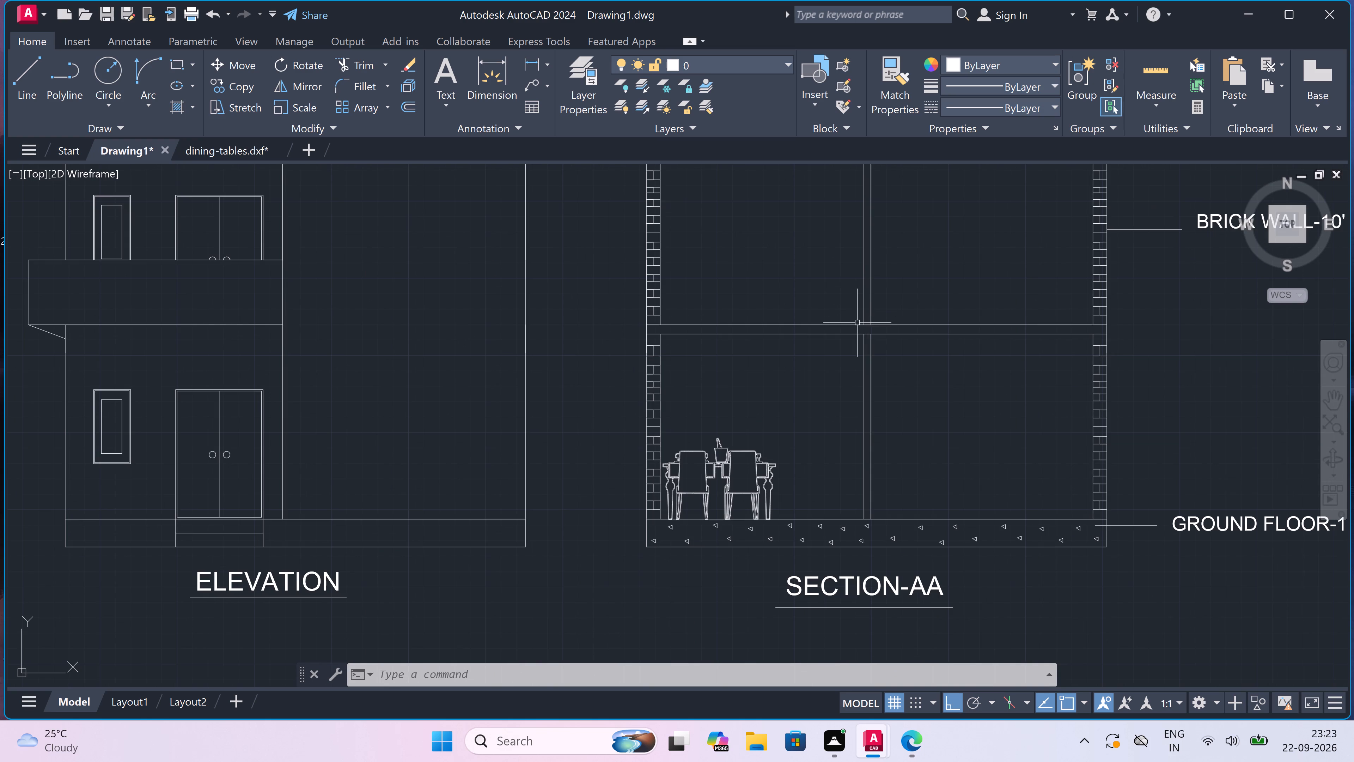
{"action": "key", "text": "l"}
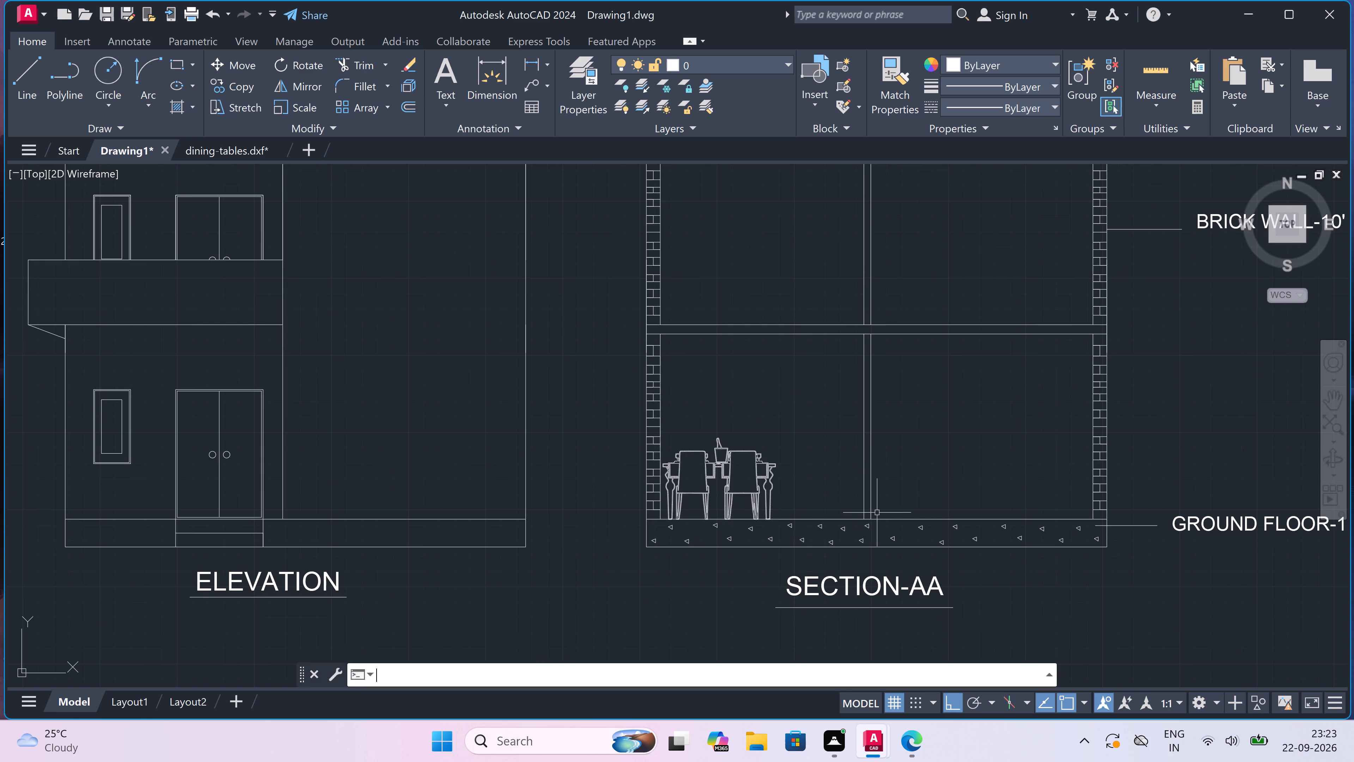
{"action": "key", "text": "space"}
{"action": "scroll", "coordinate": [877, 512], "scroll_direction": "up", "scroll_amount": 3}
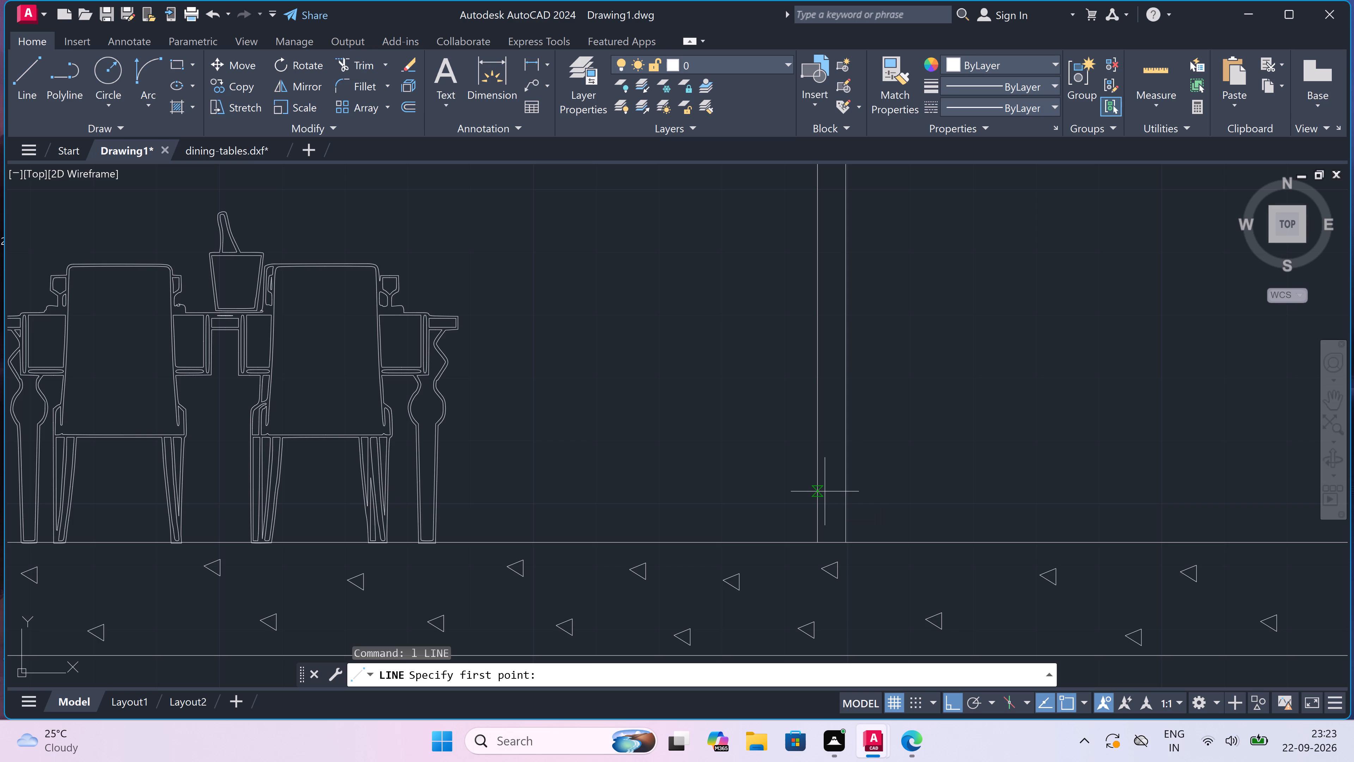
{"action": "left_click", "coordinate": [818, 519]}
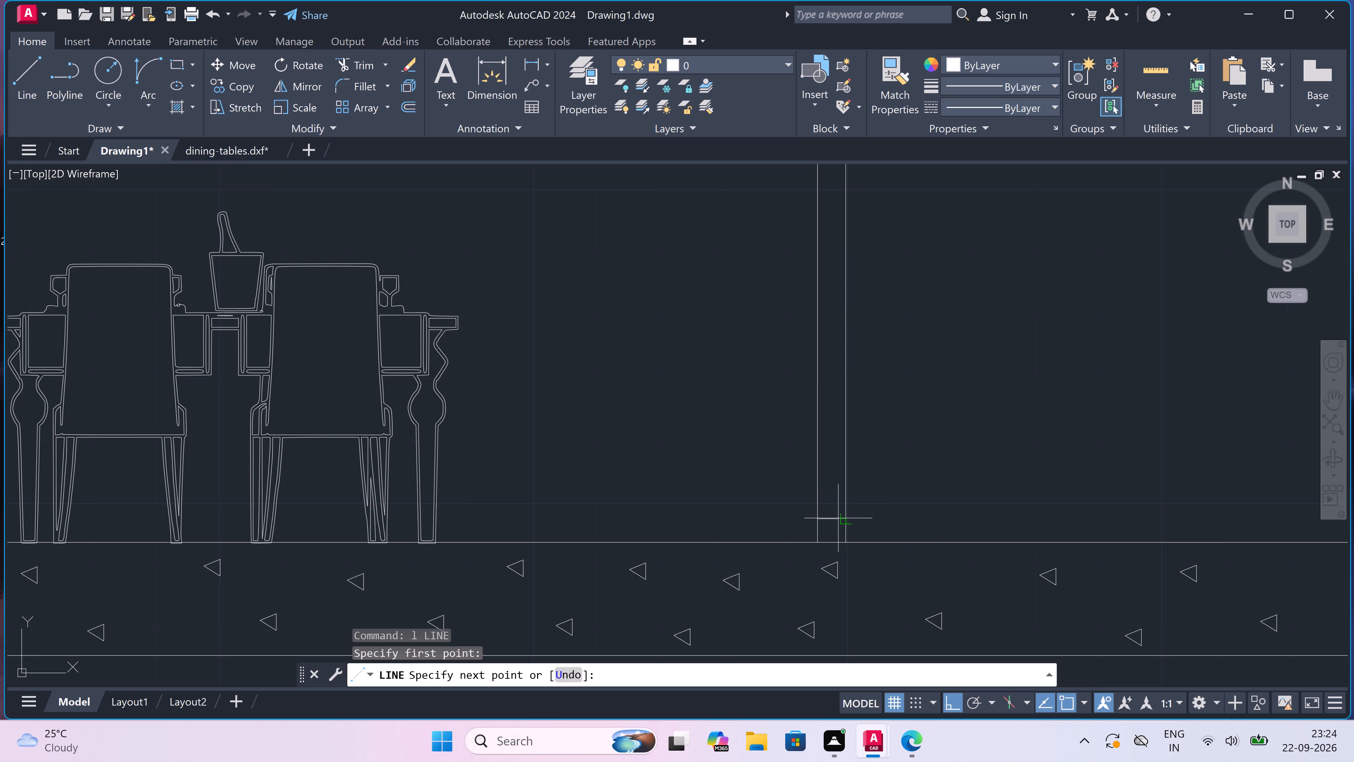
{"action": "left_click", "coordinate": [843, 518]}
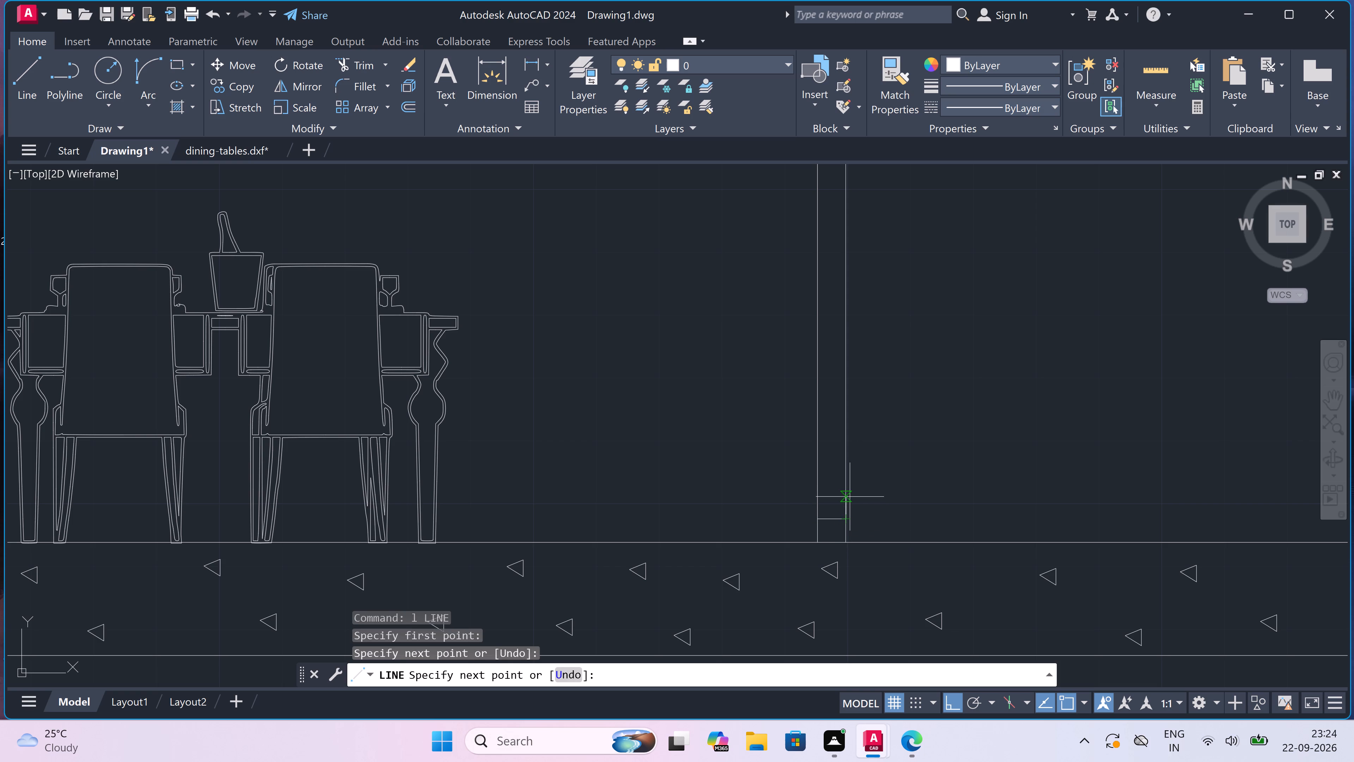
{"action": "left_click", "coordinate": [848, 497]}
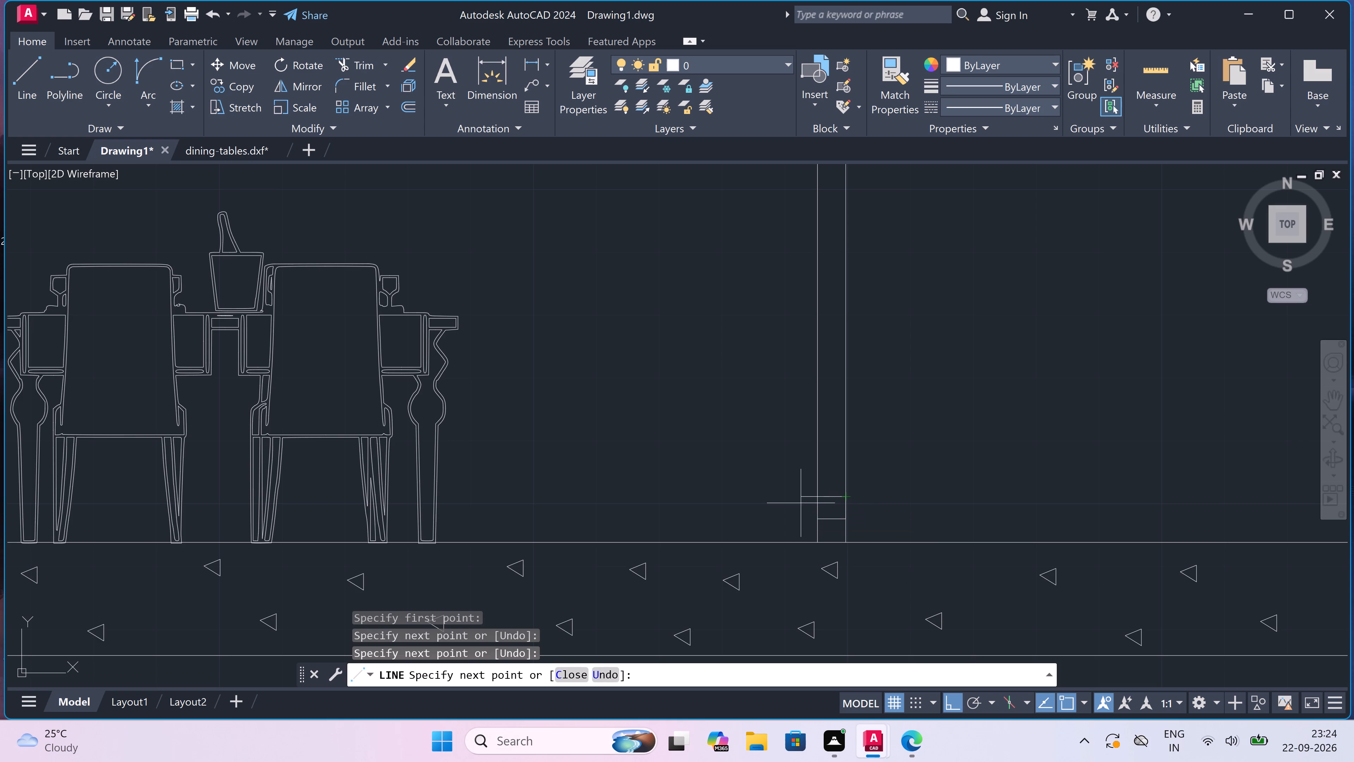
{"action": "left_click", "coordinate": [821, 498]}
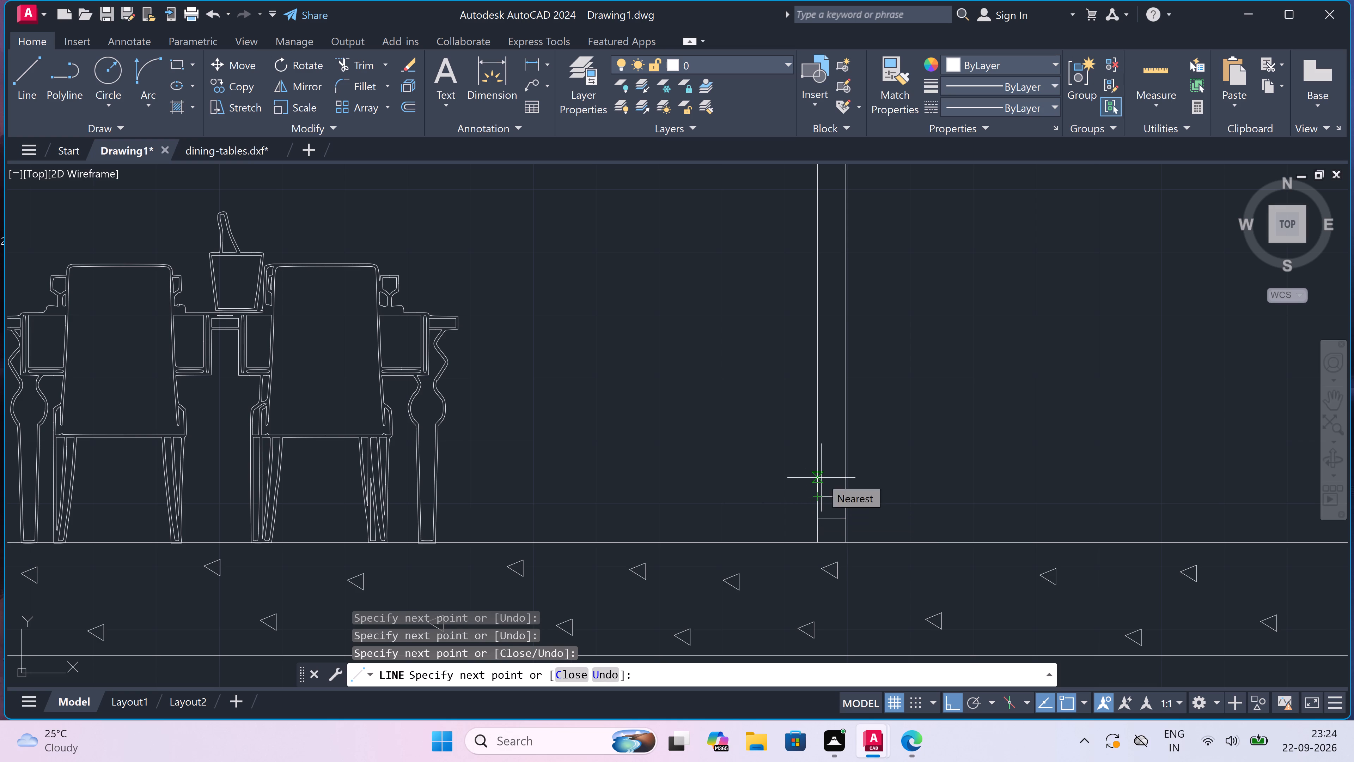
{"action": "left_click", "coordinate": [820, 478]}
{"action": "left_click", "coordinate": [841, 475]}
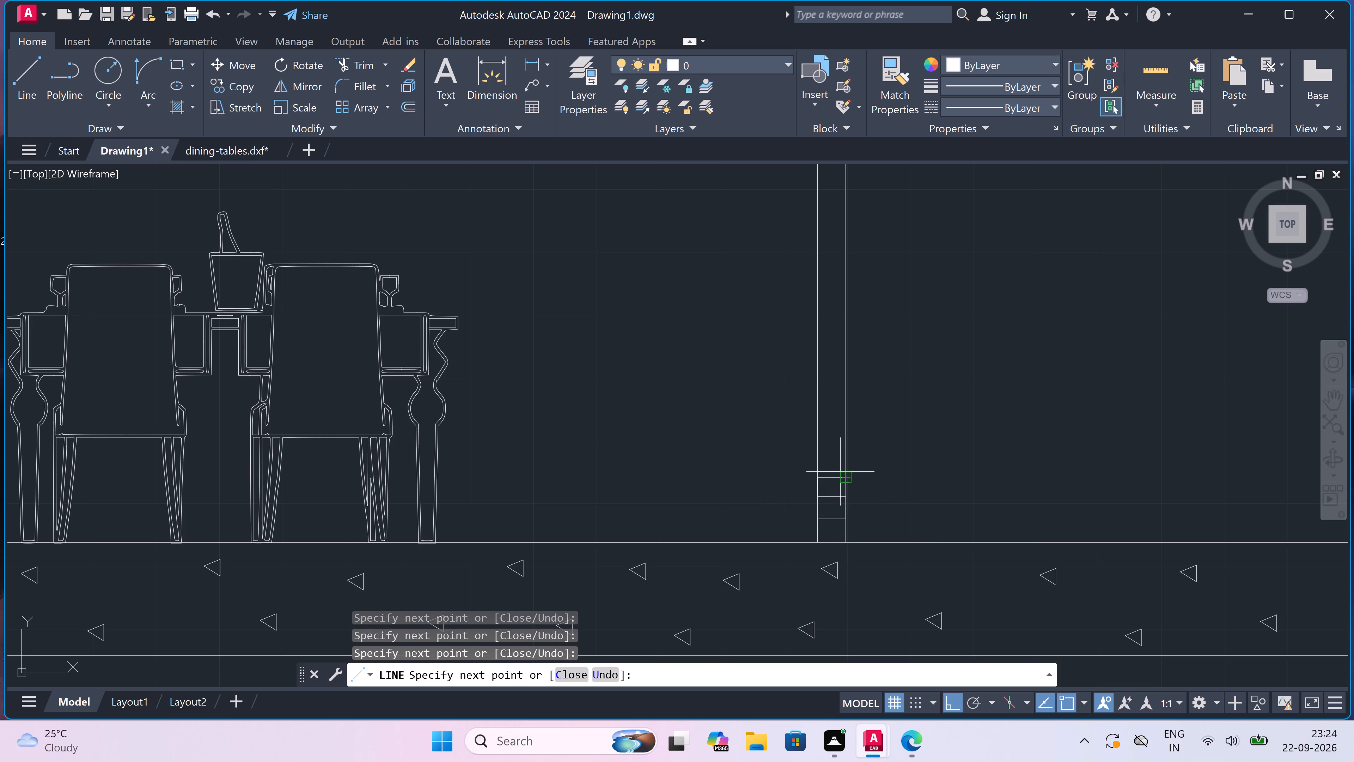
{"action": "left_click", "coordinate": [843, 456]}
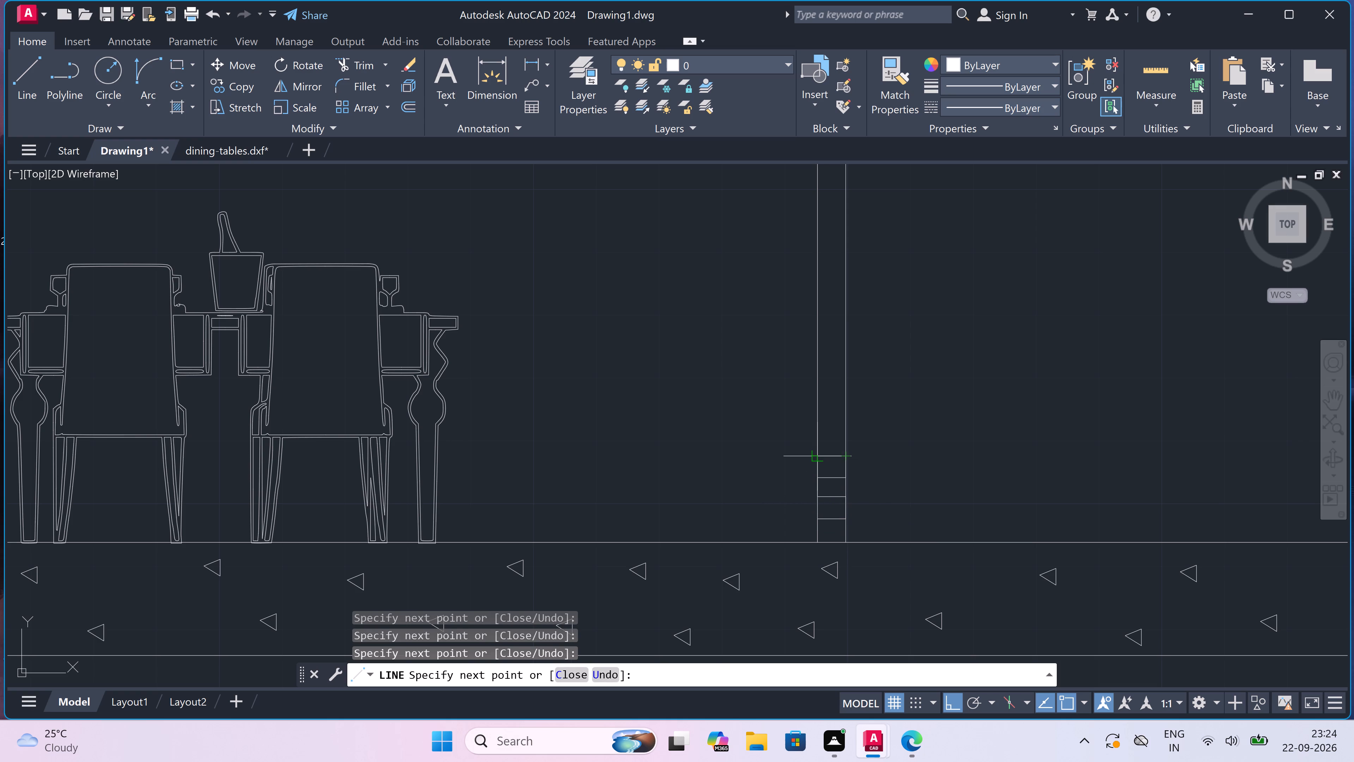
{"action": "left_click", "coordinate": [823, 453]}
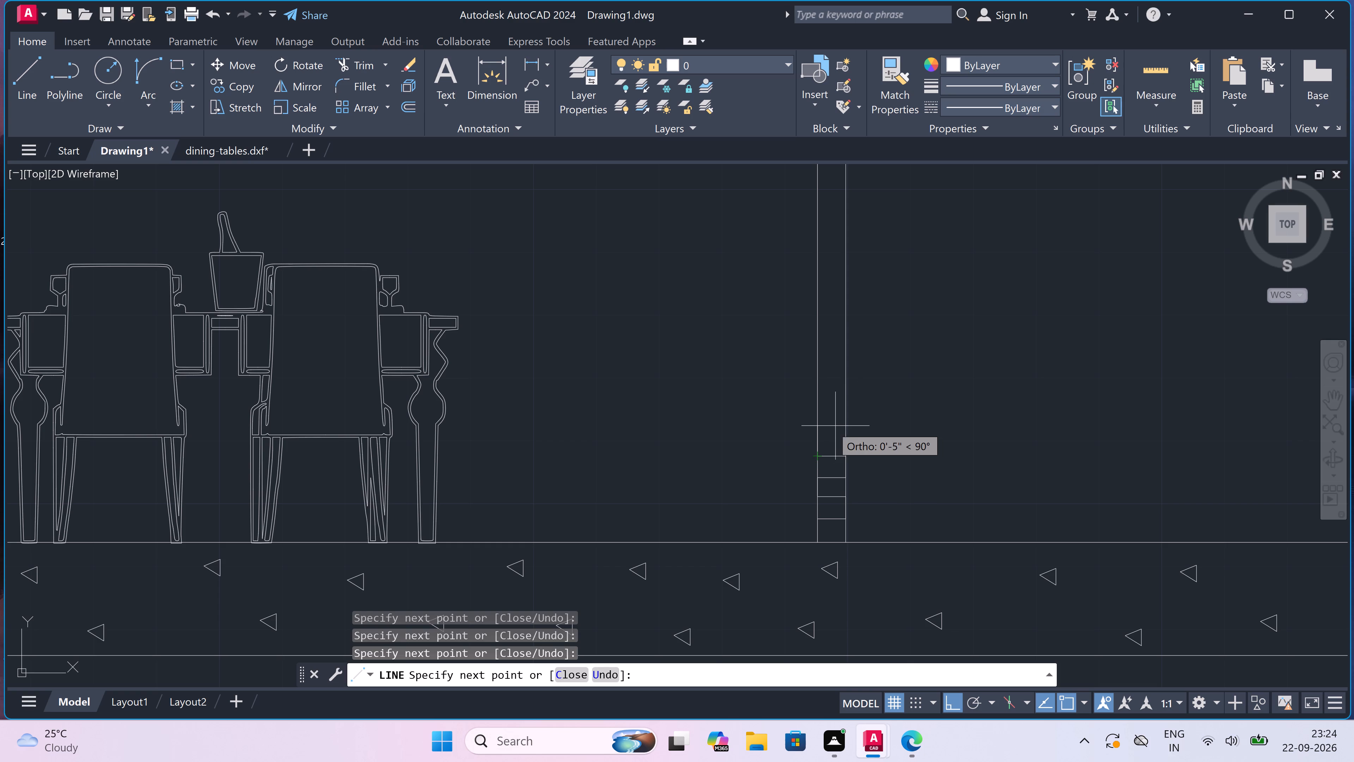
{"action": "left_click", "coordinate": [815, 434]}
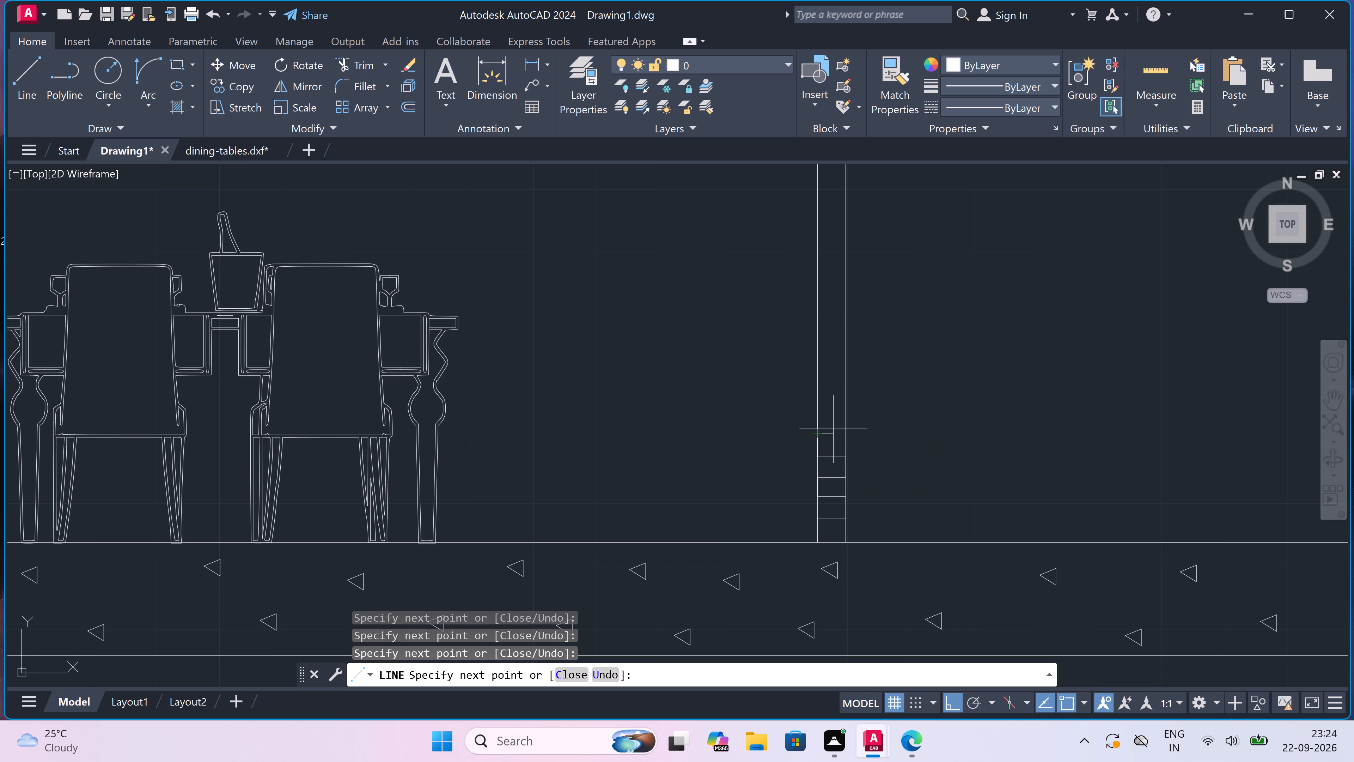
{"action": "left_click", "coordinate": [846, 431]}
Continue the zigzag line up the middle wall with five more, closer-spaced course lines spanning both wall faces.
{"action": "scroll", "coordinate": [848, 418], "scroll_direction": "up", "scroll_amount": 2}
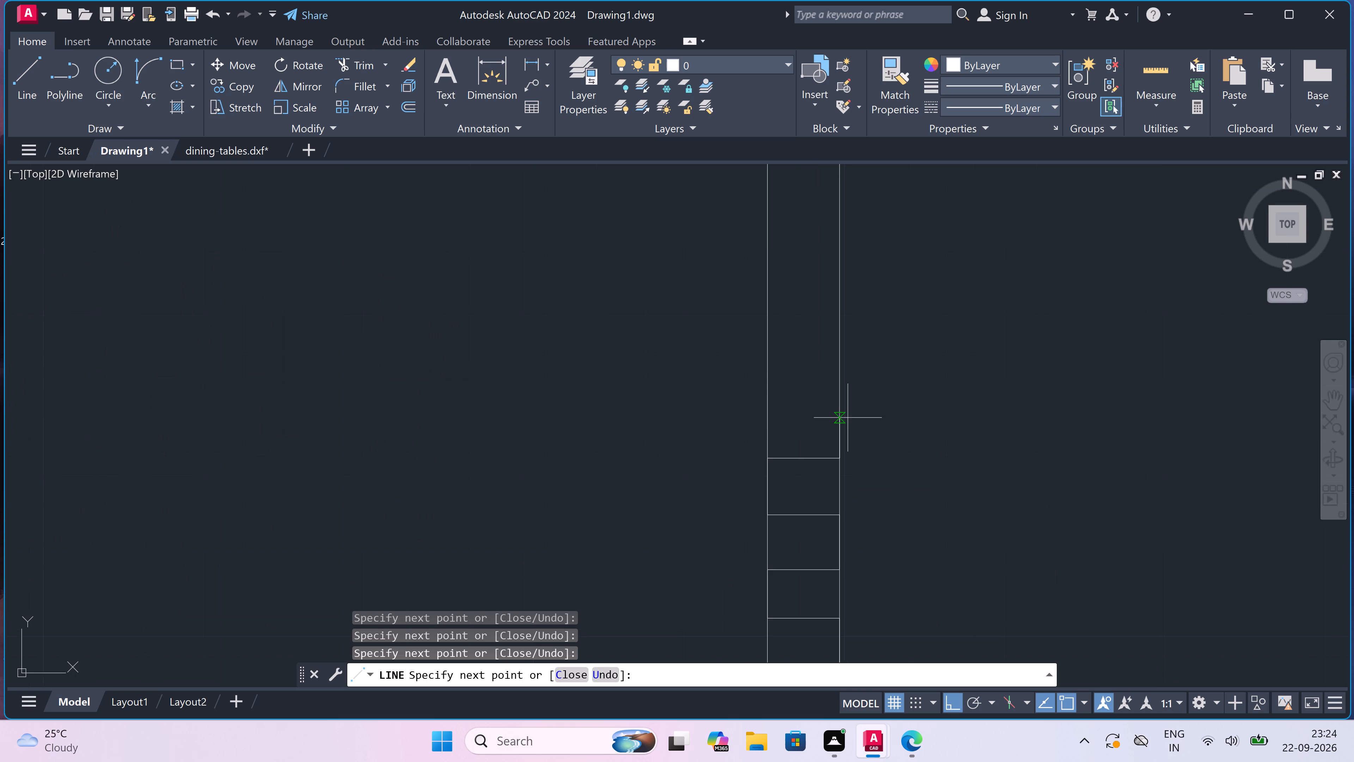
{"action": "left_click", "coordinate": [844, 416]}
{"action": "left_click", "coordinate": [763, 418]}
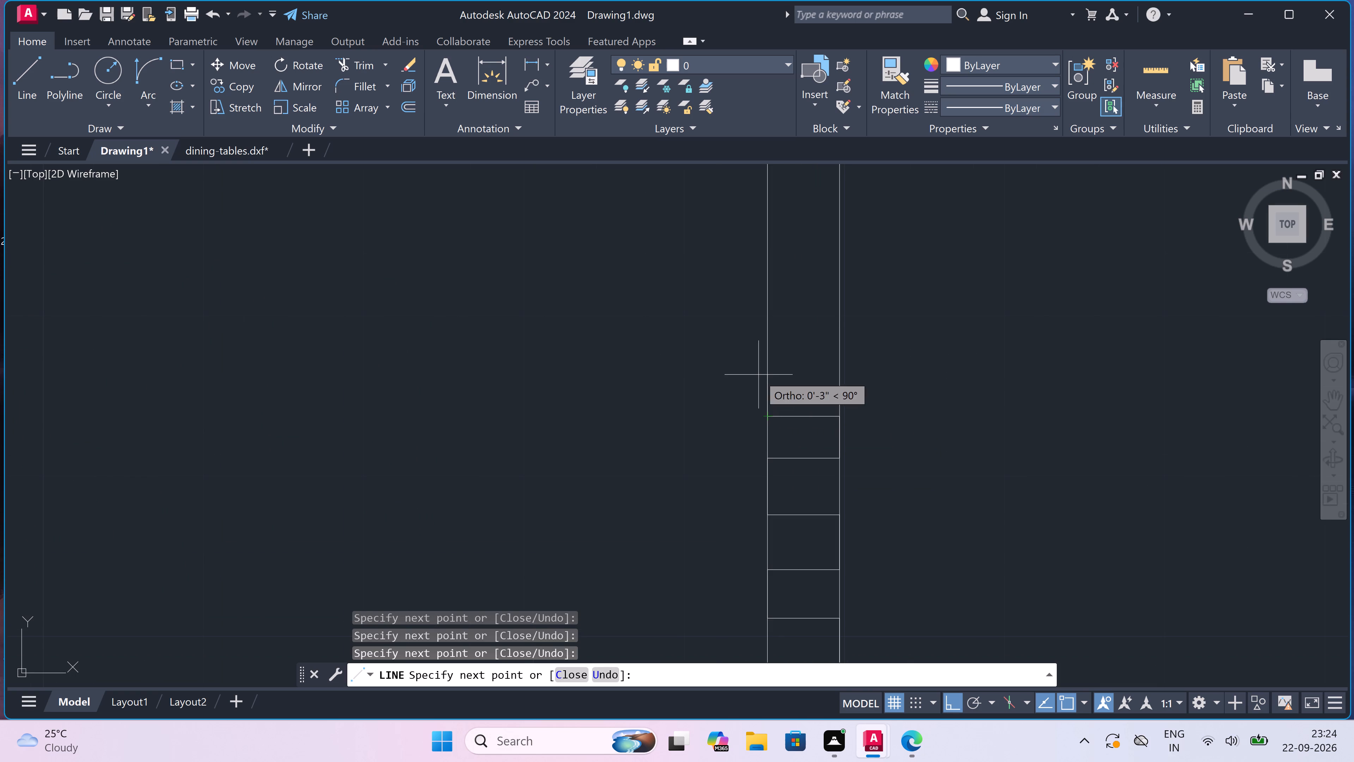
{"action": "scroll", "coordinate": [762, 376], "scroll_direction": "up", "scroll_amount": 2}
{"action": "left_click", "coordinate": [774, 392]}
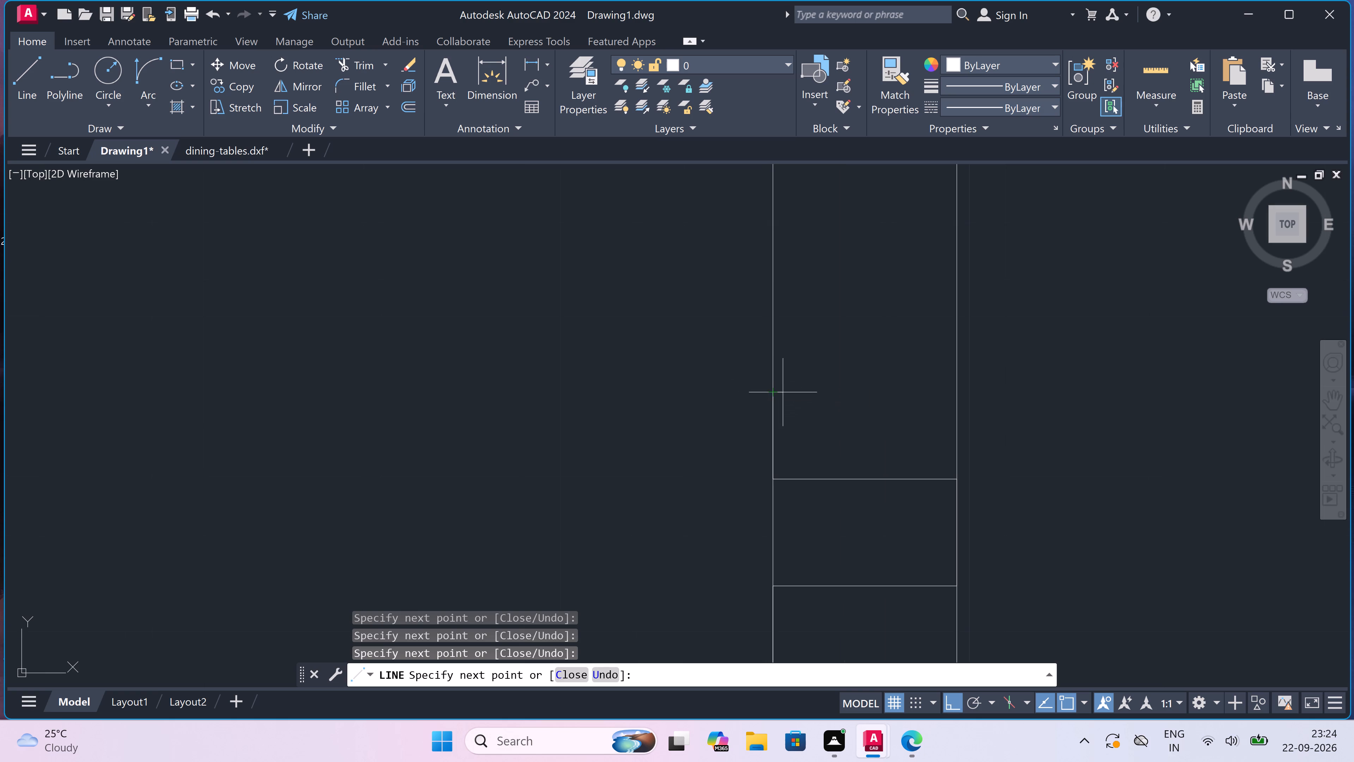
{"action": "left_click", "coordinate": [953, 394]}
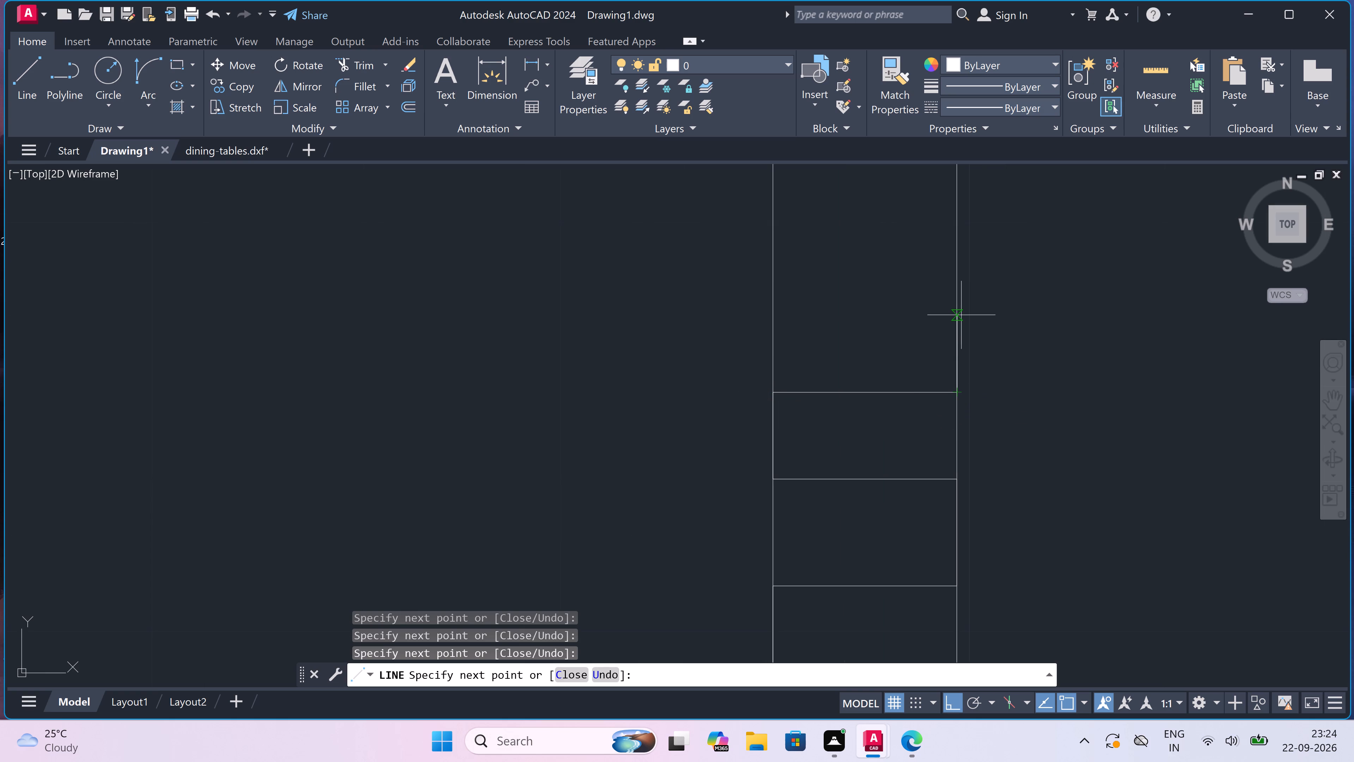
{"action": "left_click", "coordinate": [954, 316]}
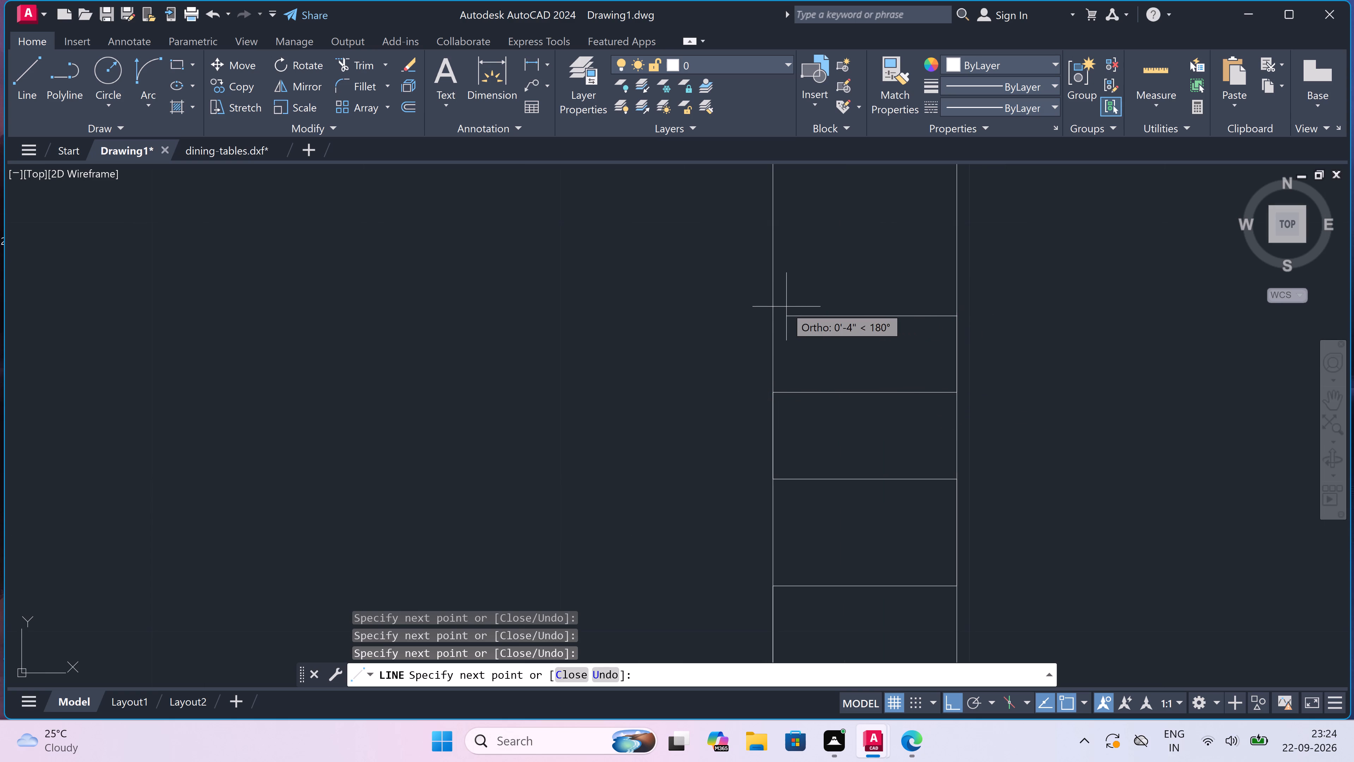
{"action": "left_click", "coordinate": [770, 321]}
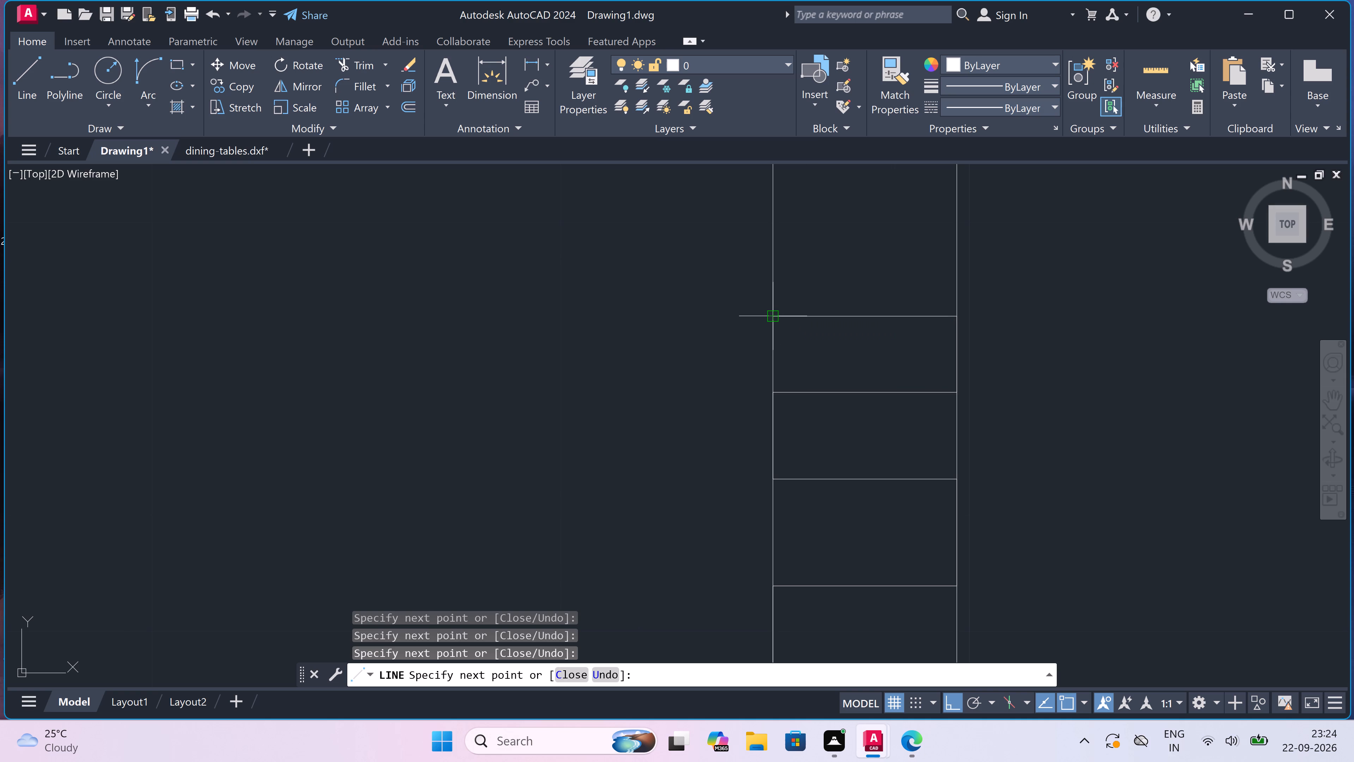
{"action": "scroll", "coordinate": [770, 321], "scroll_direction": "down", "scroll_amount": 6}
{"action": "scroll", "coordinate": [768, 310], "scroll_direction": "up", "scroll_amount": 6}
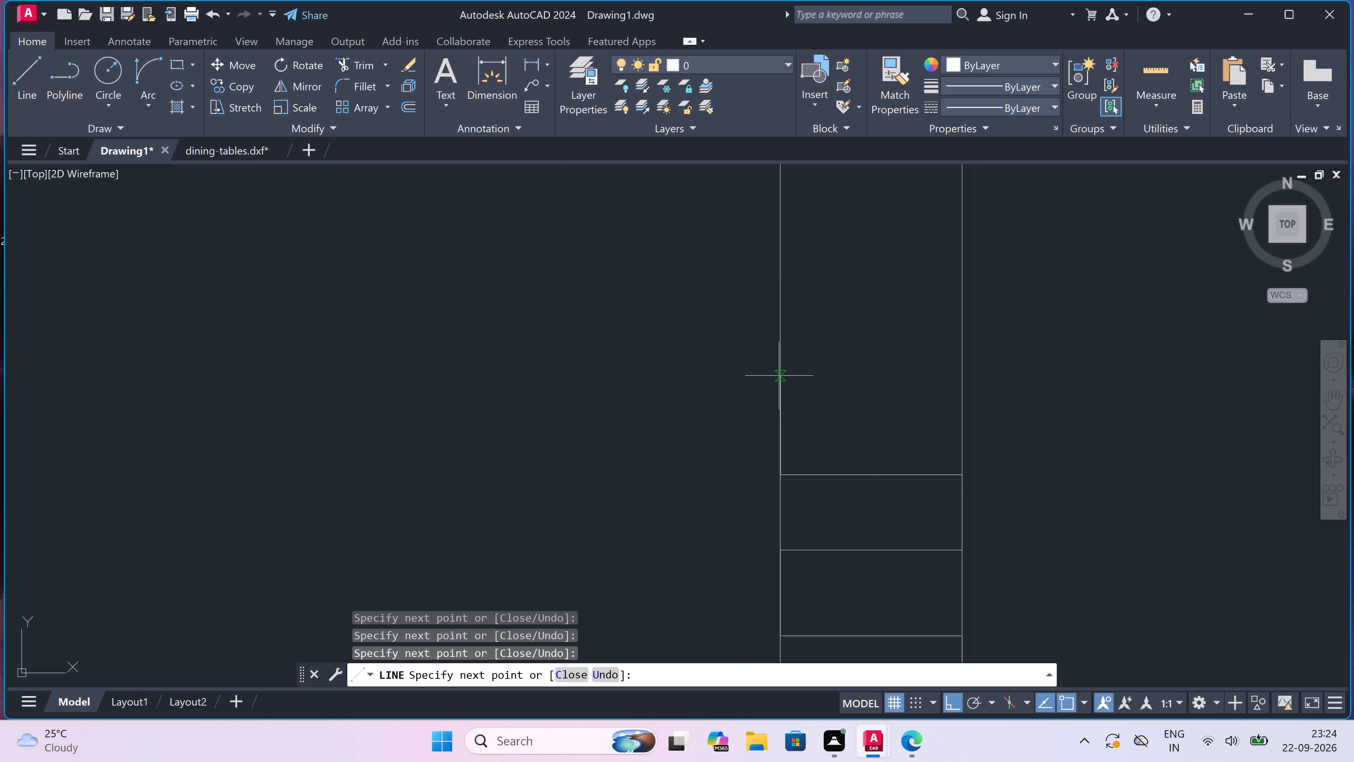
{"action": "left_click", "coordinate": [781, 385]}
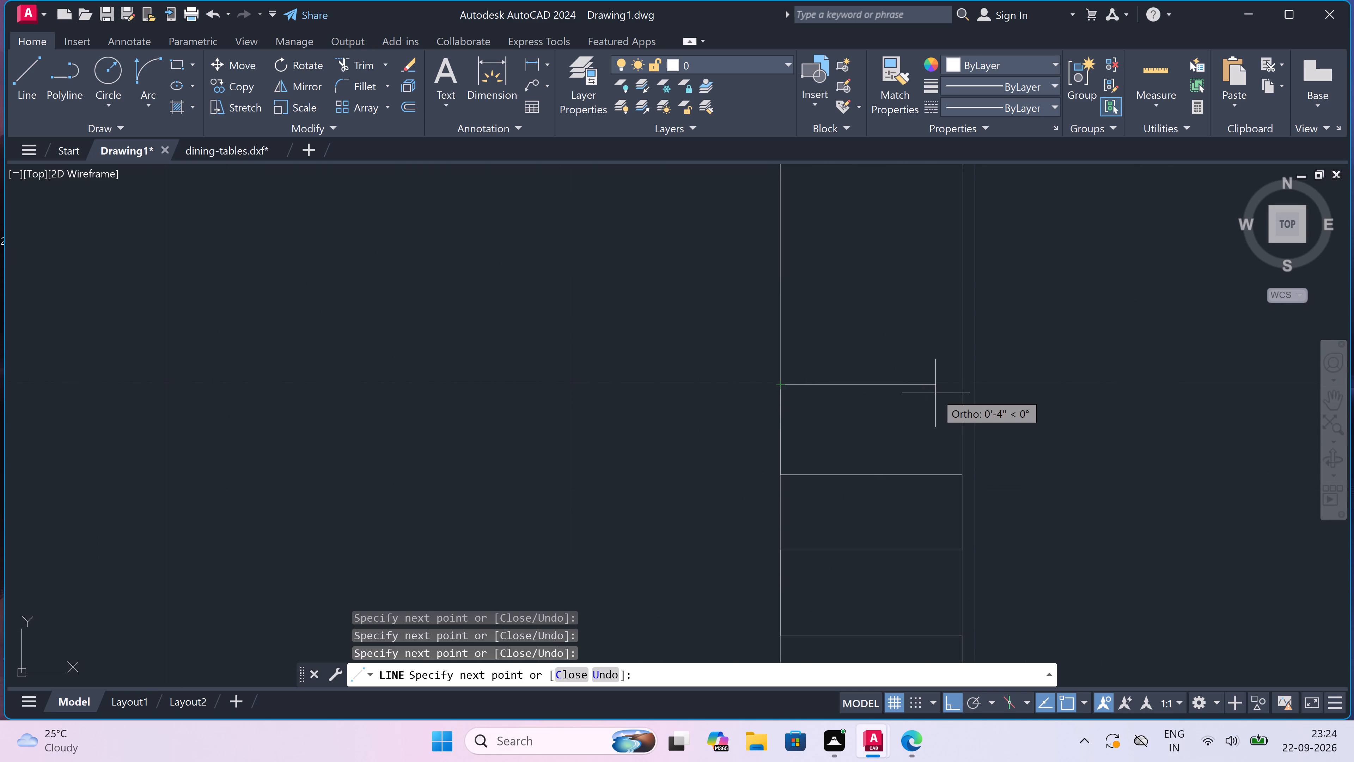
{"action": "left_click", "coordinate": [963, 385]}
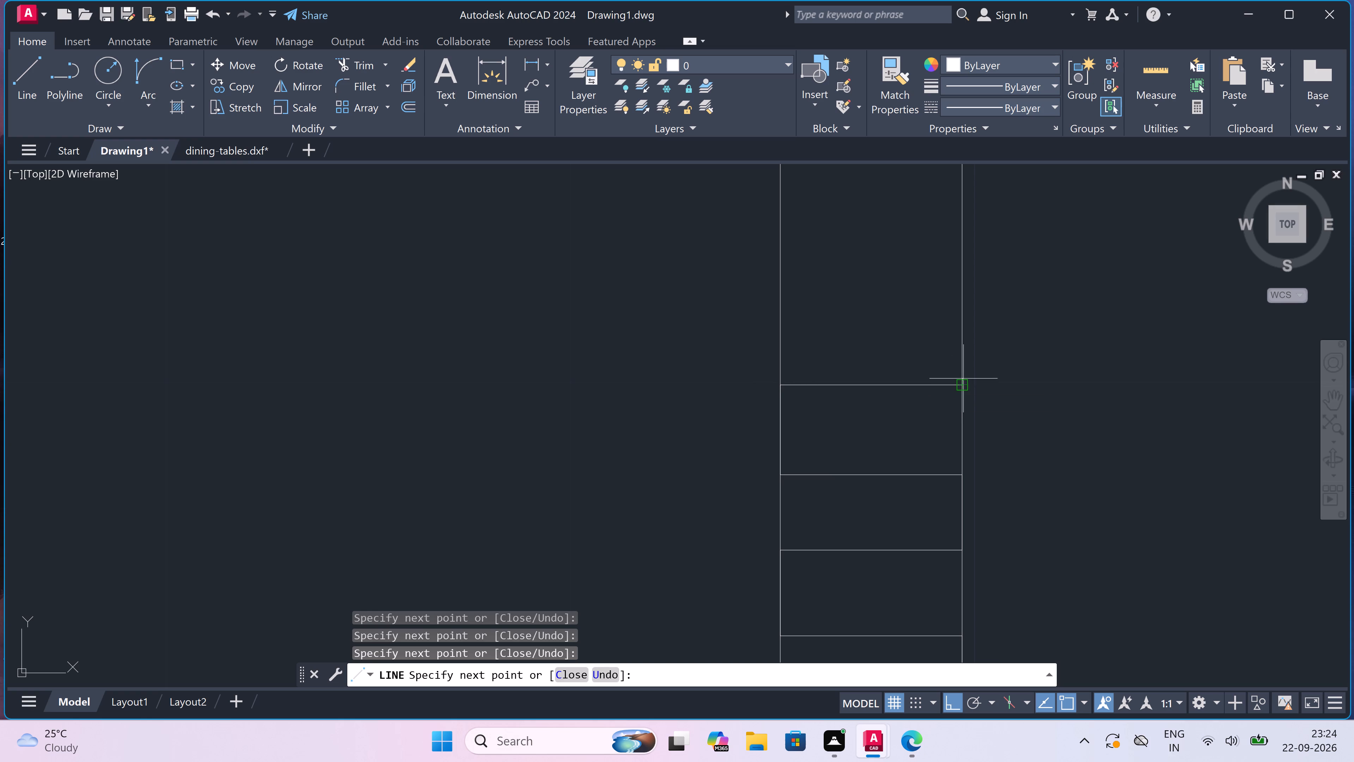
{"action": "left_click", "coordinate": [962, 304]}
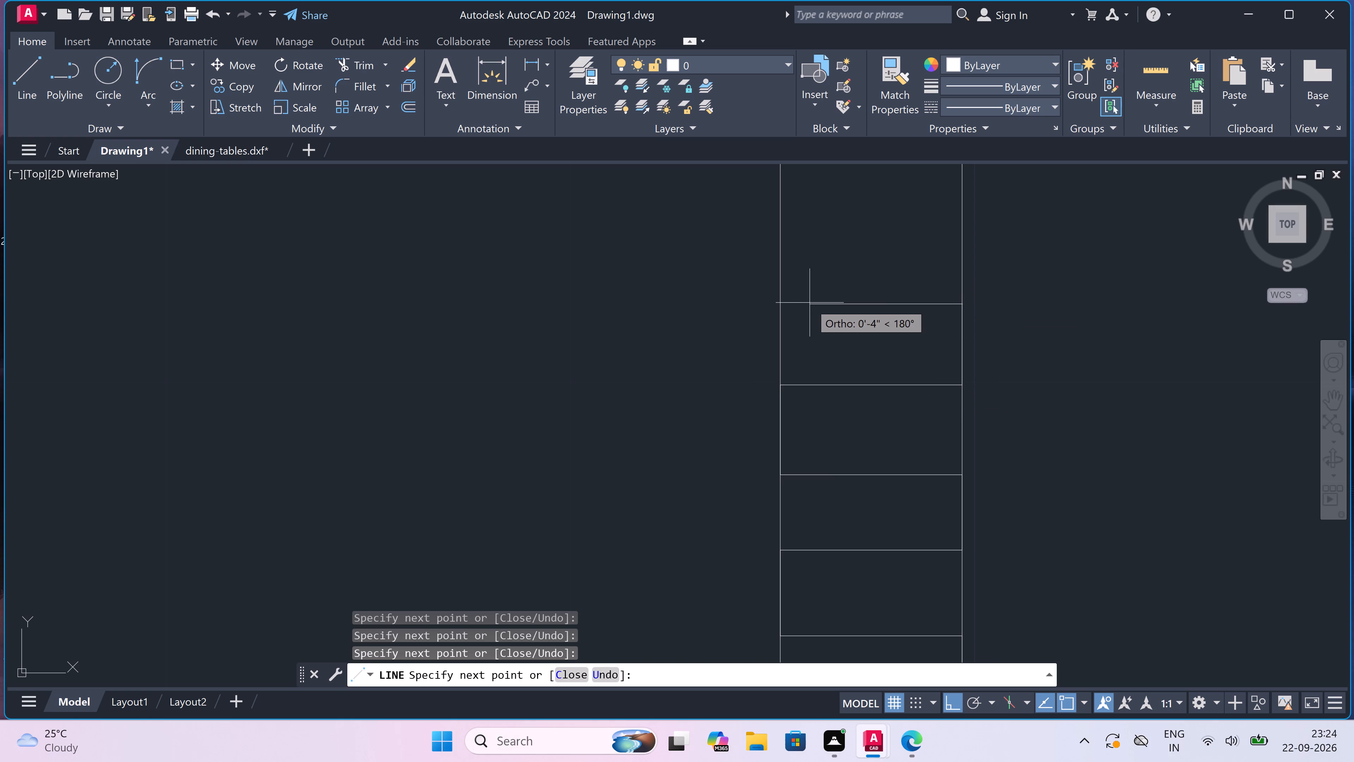
{"action": "left_click", "coordinate": [780, 304]}
Add four more evenly spaced course lines above them, extending the middle wall's coursing to about the height of the dining table top.
{"action": "scroll", "coordinate": [780, 304], "scroll_direction": "down", "scroll_amount": 3}
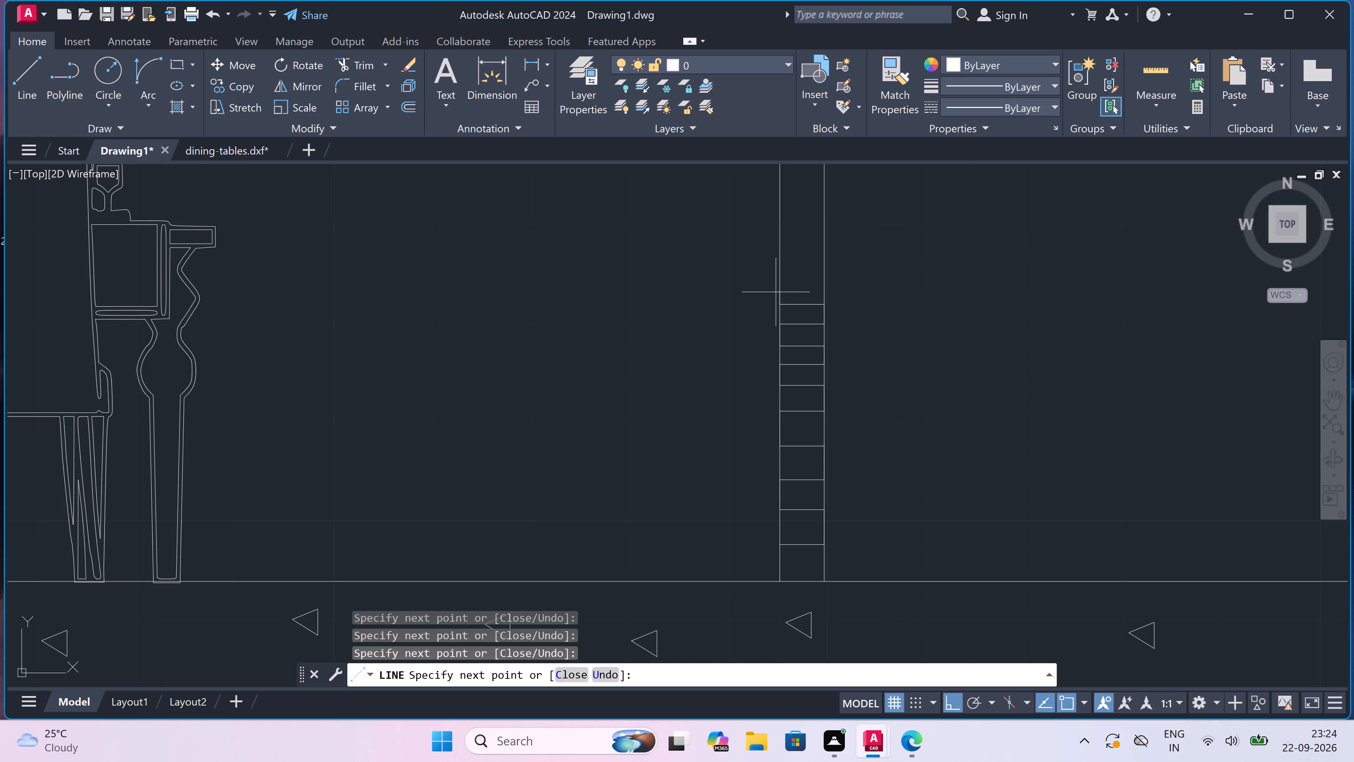
{"action": "scroll", "coordinate": [775, 282], "scroll_direction": "up", "scroll_amount": 4}
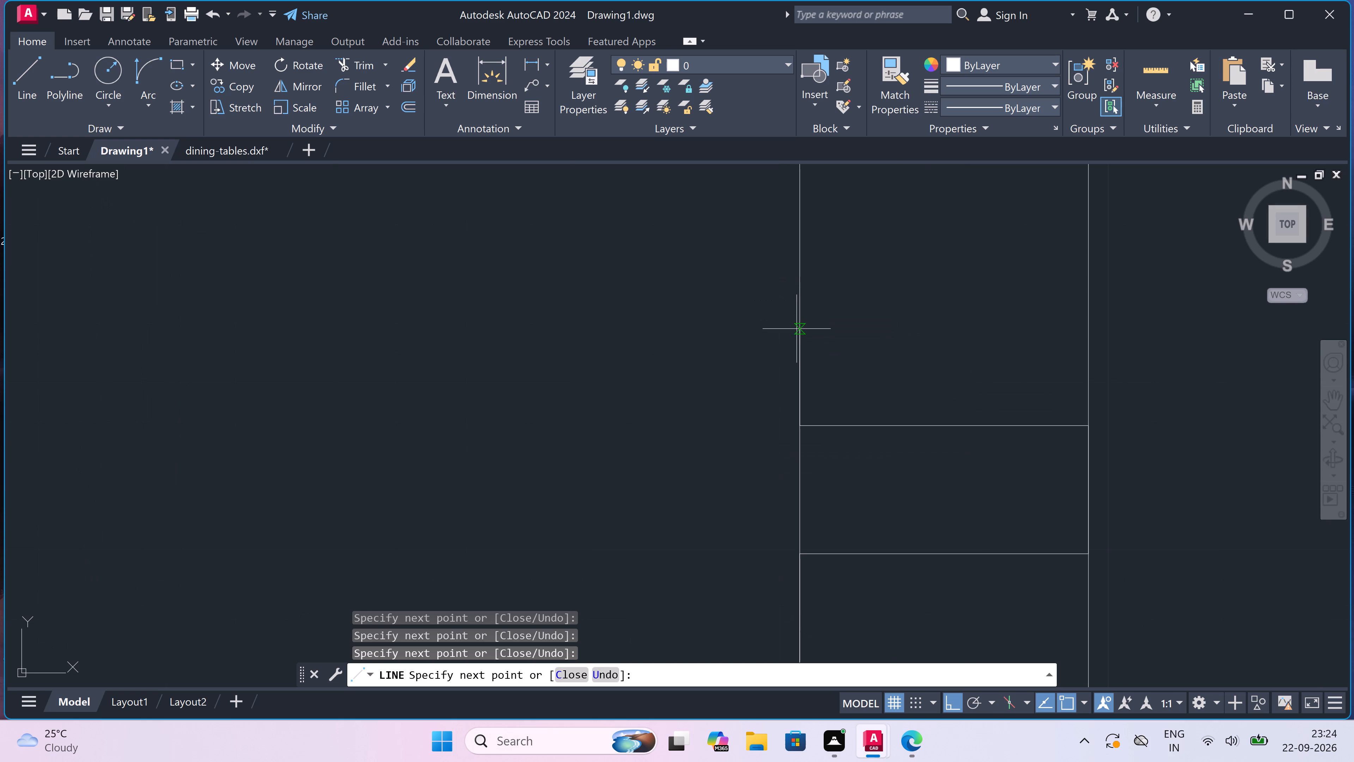
{"action": "left_click", "coordinate": [802, 313]}
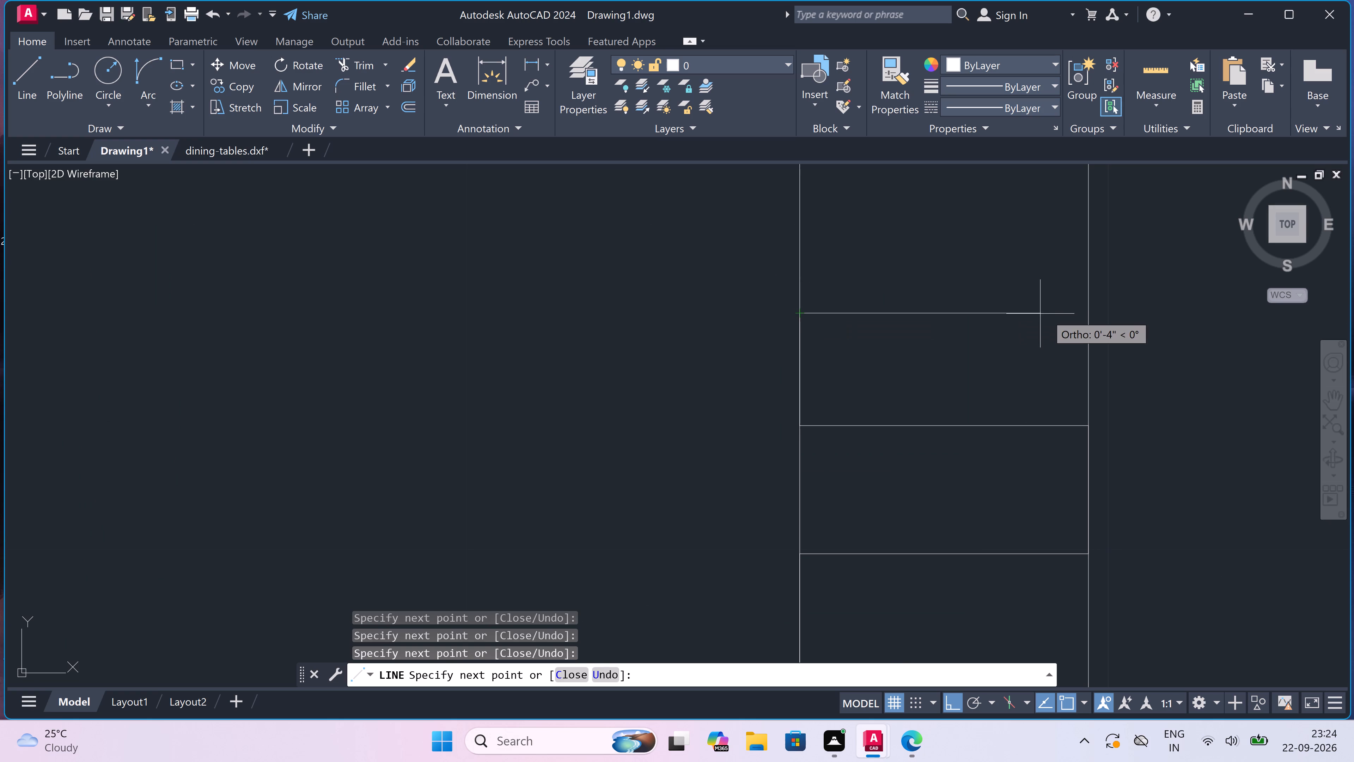
{"action": "left_click", "coordinate": [1088, 315]}
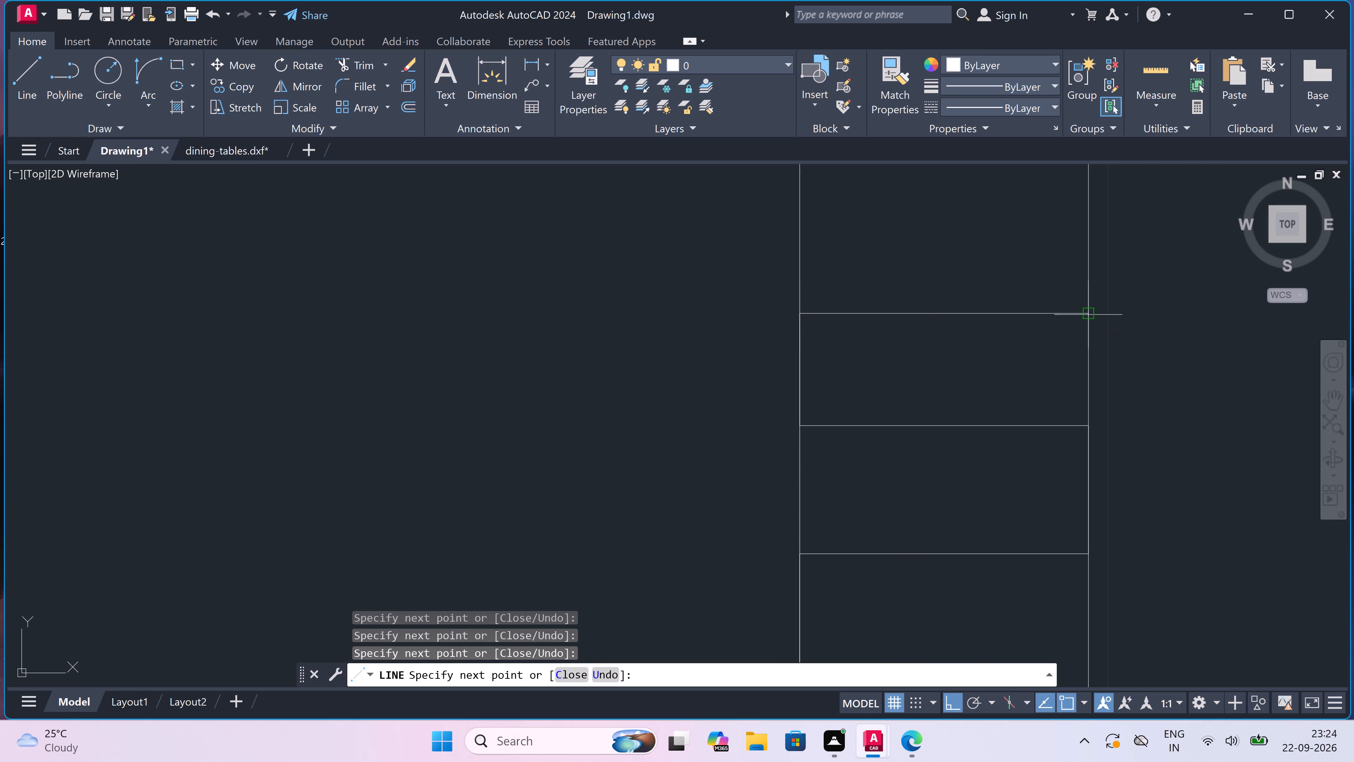
{"action": "scroll", "coordinate": [1088, 315], "scroll_direction": "down", "scroll_amount": 5}
{"action": "scroll", "coordinate": [1097, 283], "scroll_direction": "up", "scroll_amount": 5}
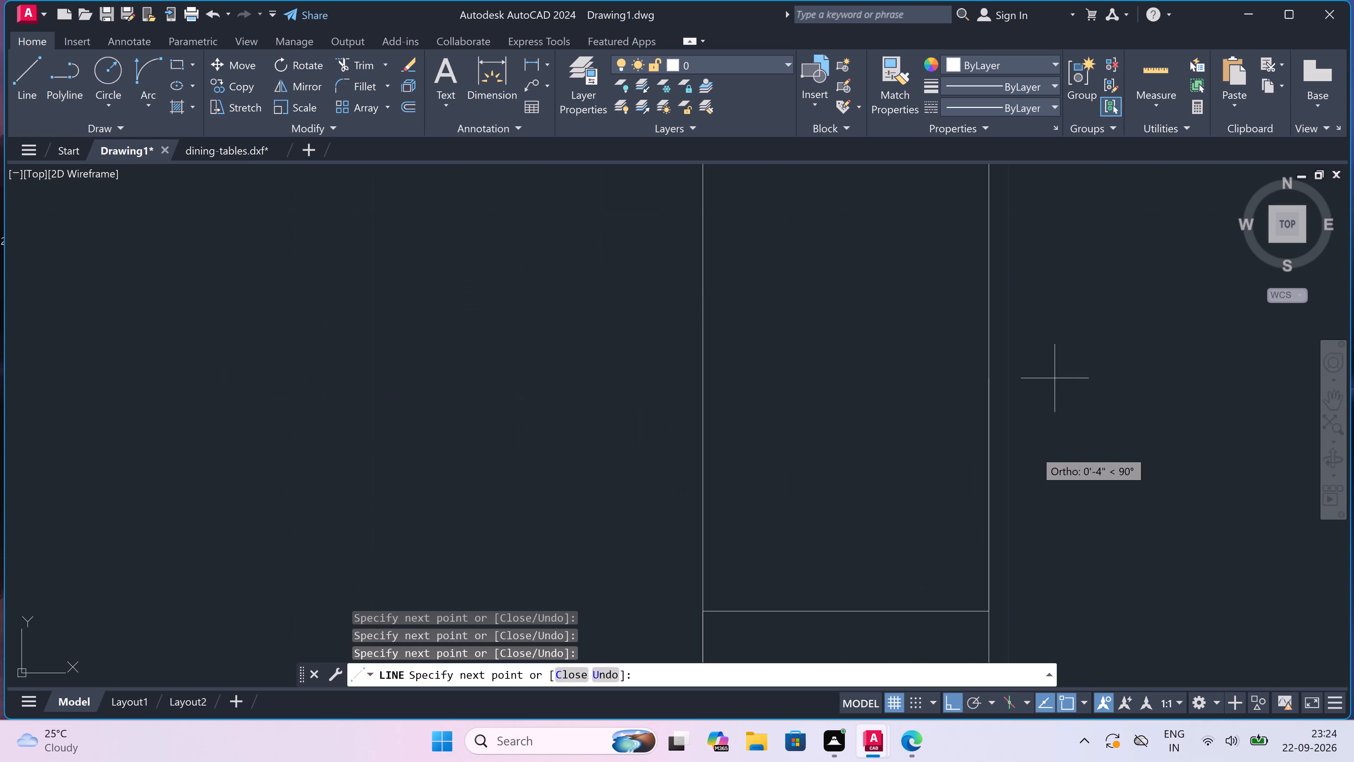
{"action": "left_click", "coordinate": [983, 484]}
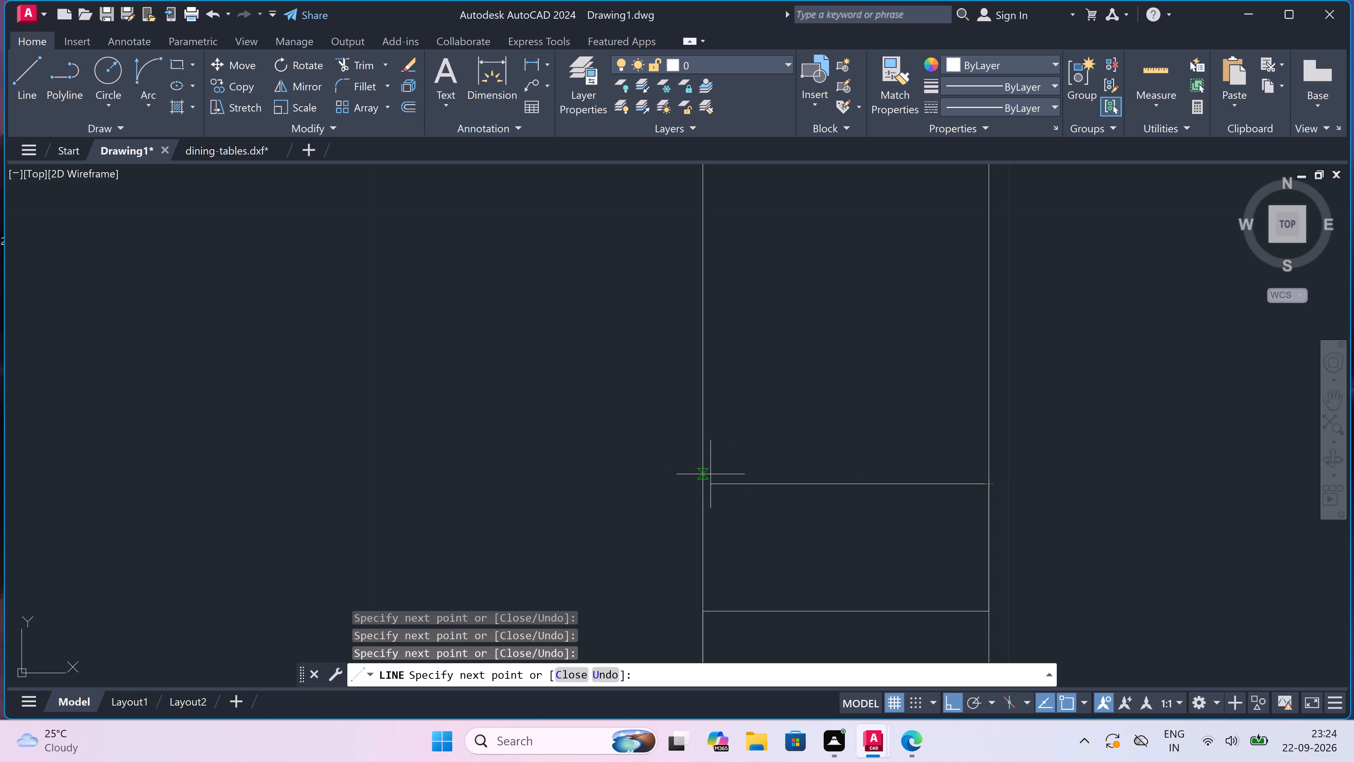
{"action": "left_click", "coordinate": [705, 482]}
{"action": "left_click", "coordinate": [703, 370]}
{"action": "left_click", "coordinate": [991, 369]}
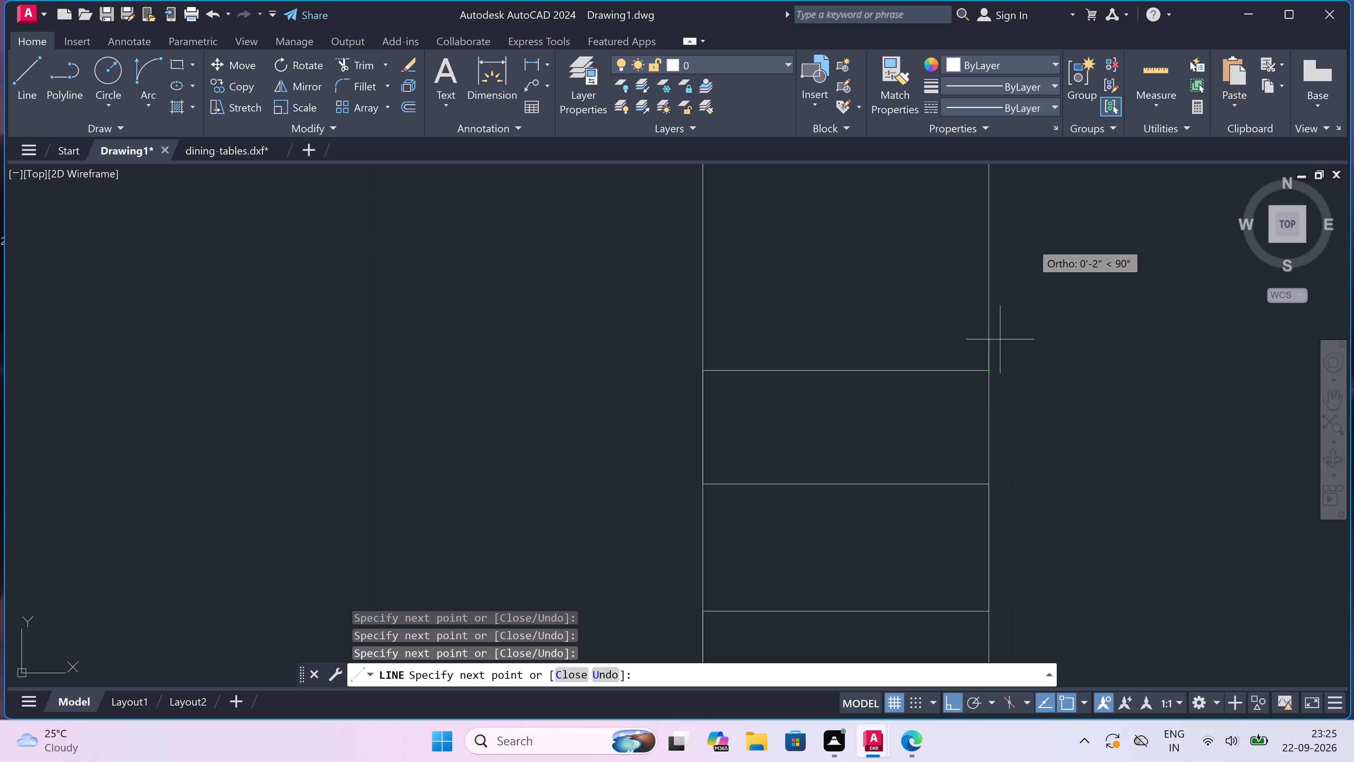
{"action": "left_click", "coordinate": [990, 244]}
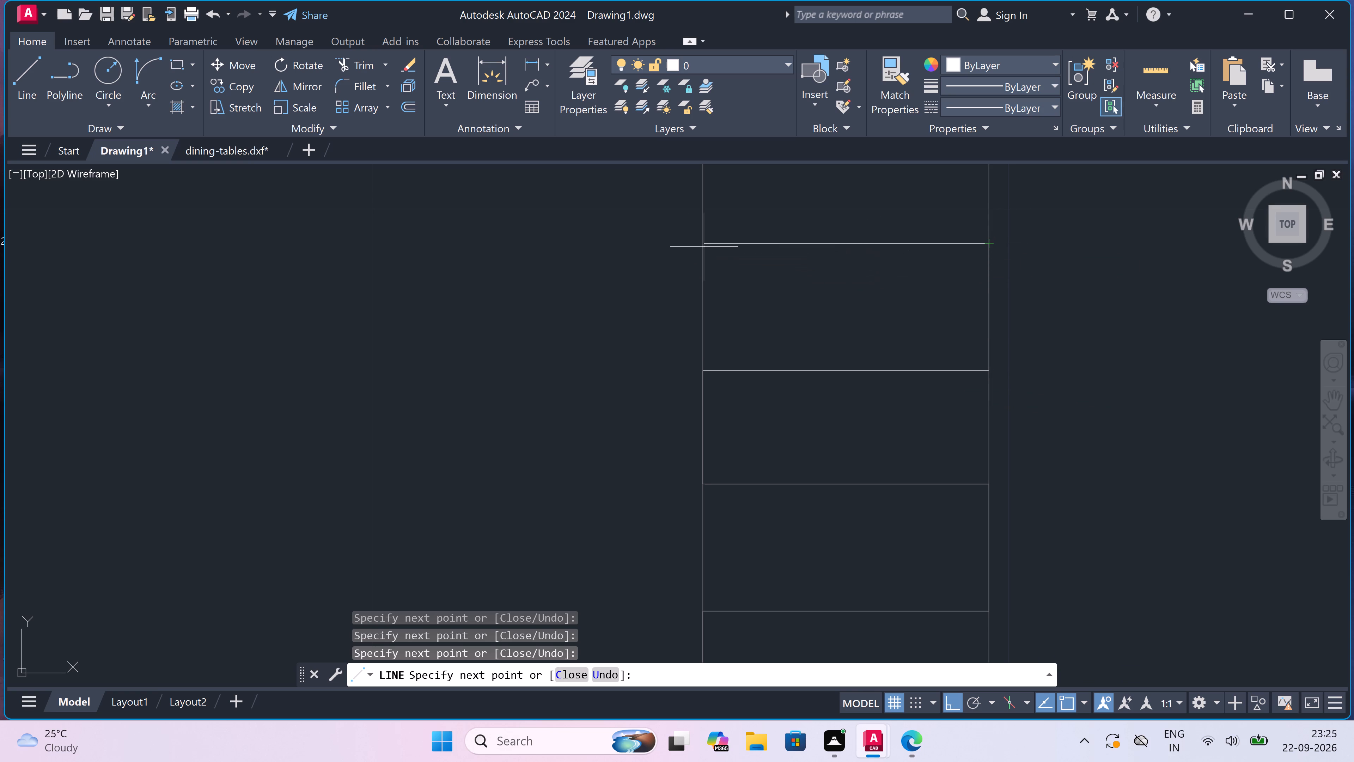
{"action": "left_click", "coordinate": [706, 245]}
{"action": "scroll", "coordinate": [734, 316], "scroll_direction": "down", "scroll_amount": 5}
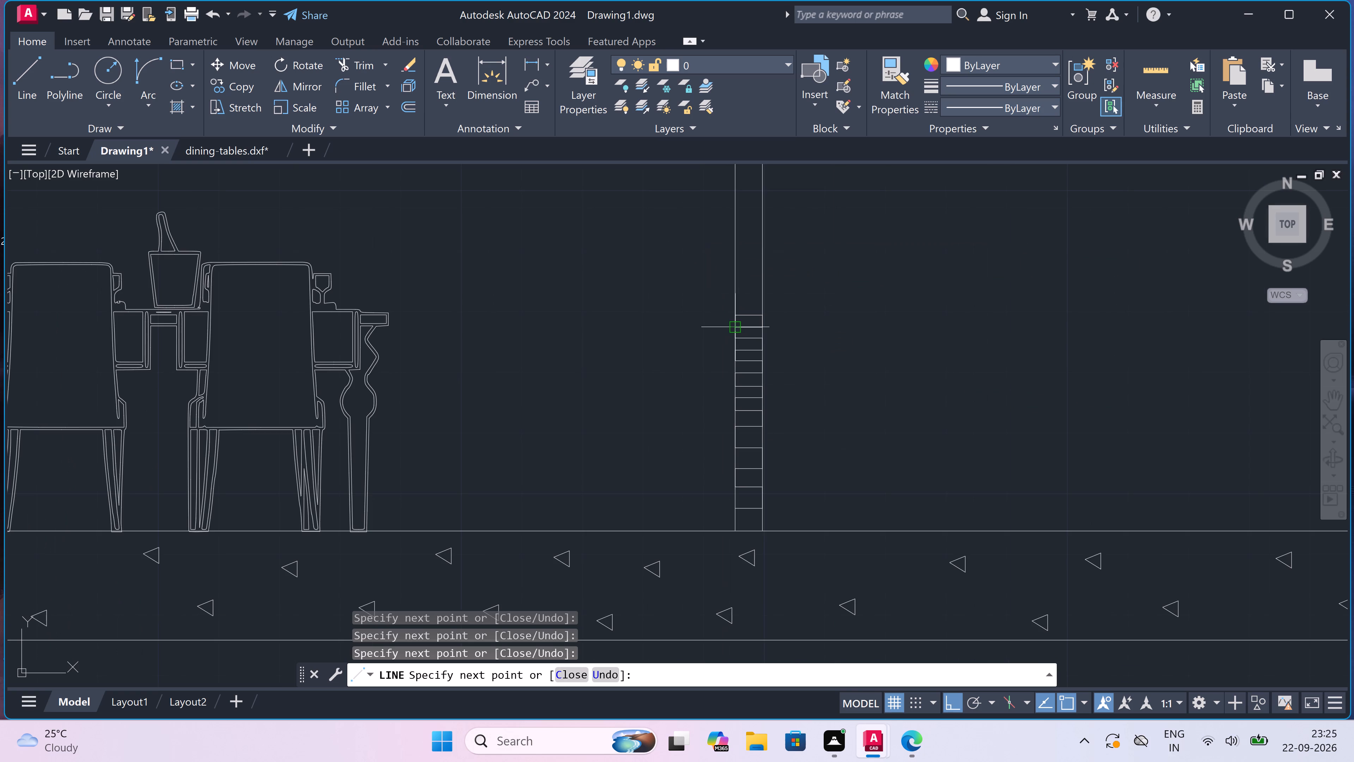
Continue the zigzag line up Section-AA's ground-floor middle wall with four more horizontal course lines spanning both wall faces.
{"action": "scroll", "coordinate": [726, 245], "scroll_direction": "up", "scroll_amount": 3}
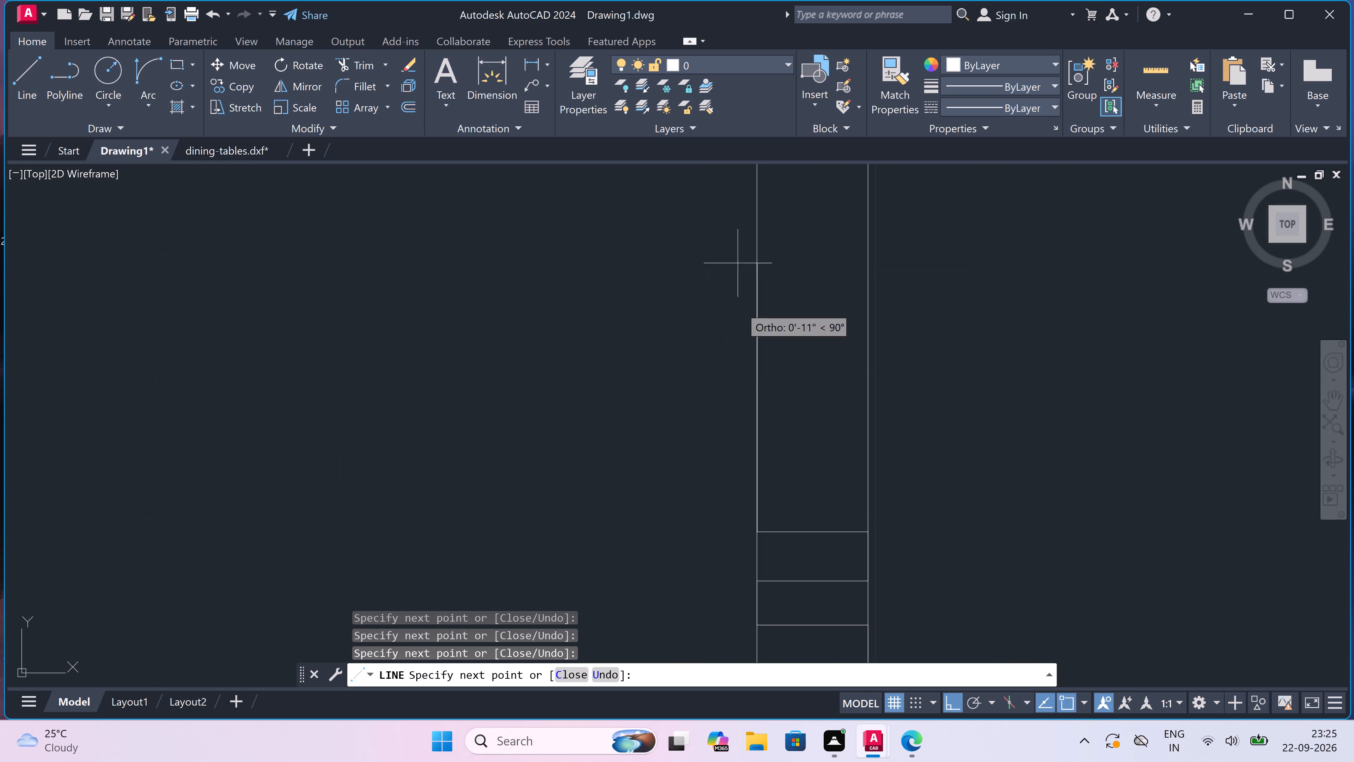
{"action": "left_click", "coordinate": [755, 462]}
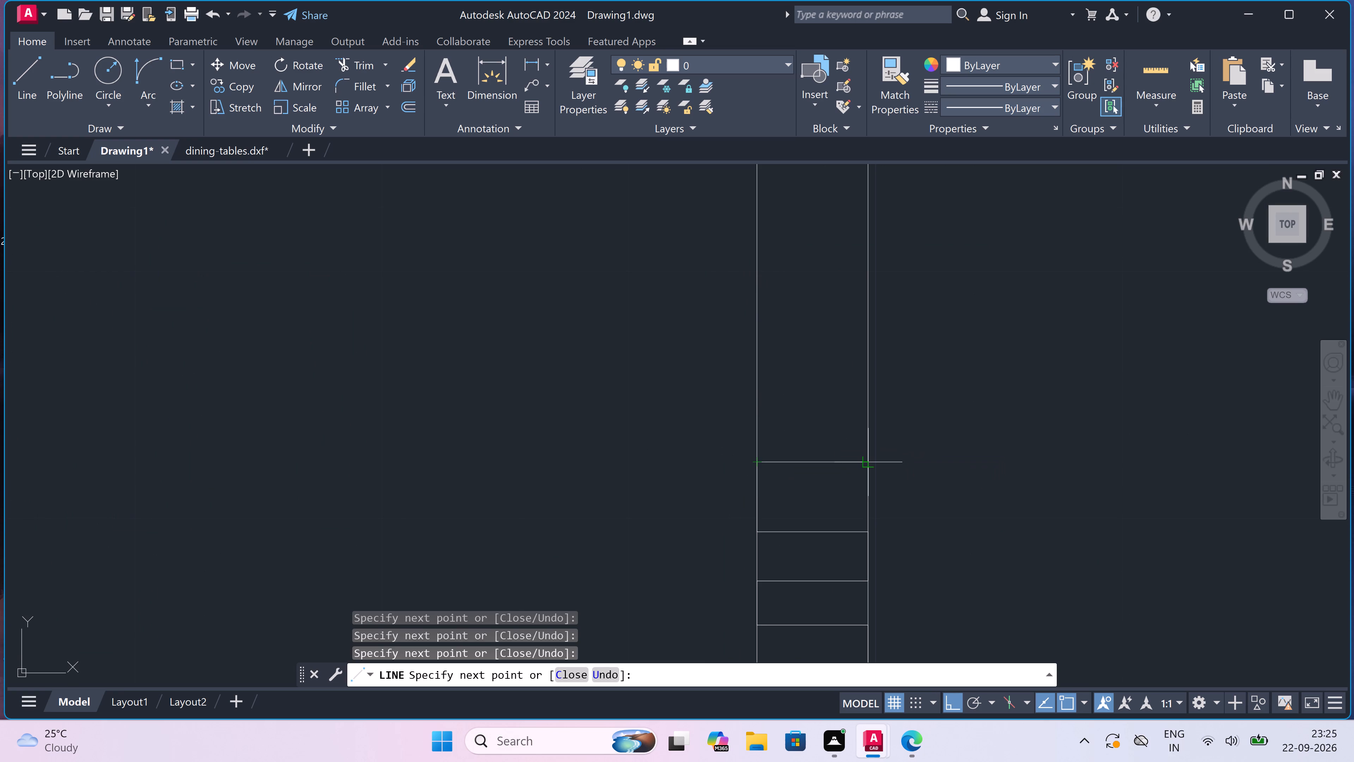
{"action": "left_click", "coordinate": [866, 464]}
{"action": "left_click", "coordinate": [866, 390]}
{"action": "left_click", "coordinate": [755, 382]}
{"action": "left_click", "coordinate": [758, 319]}
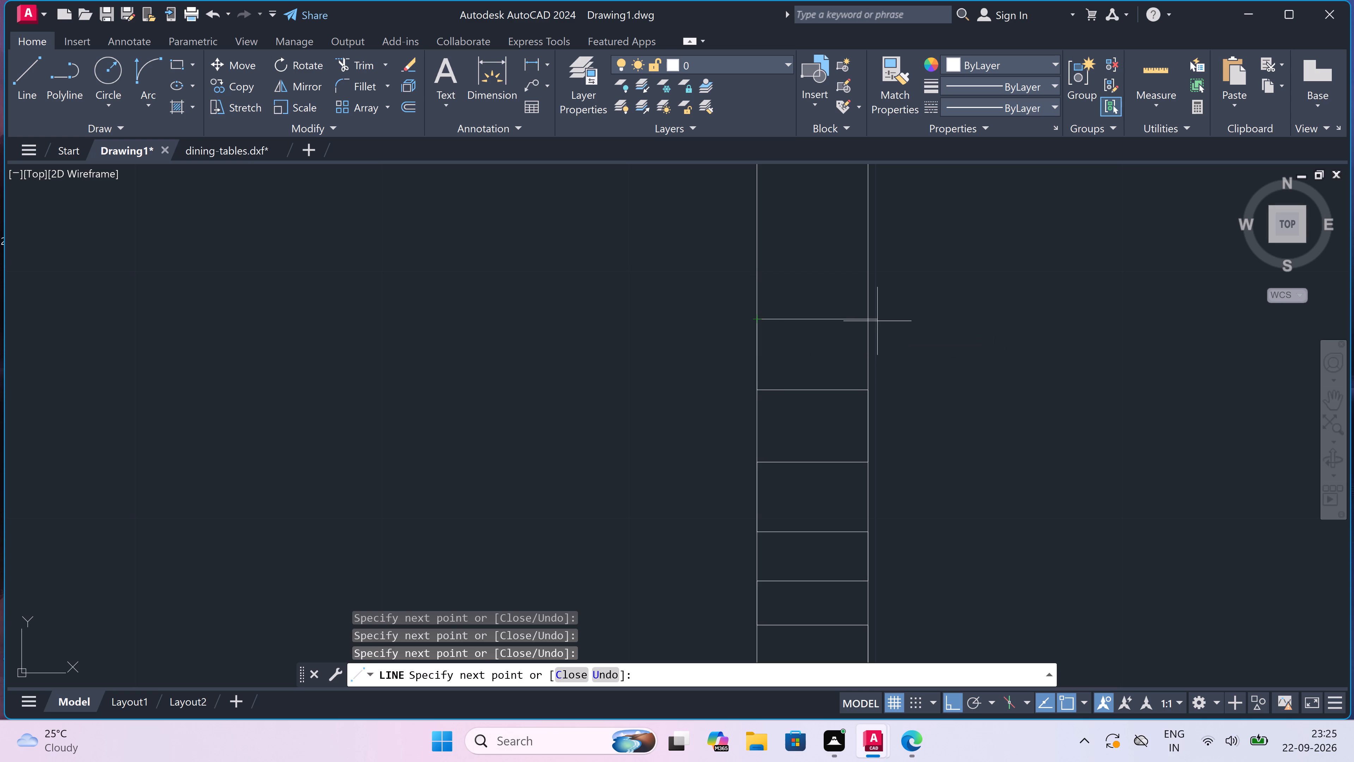
{"action": "left_click", "coordinate": [871, 319]}
{"action": "scroll", "coordinate": [871, 319], "scroll_direction": "down", "scroll_amount": 2}
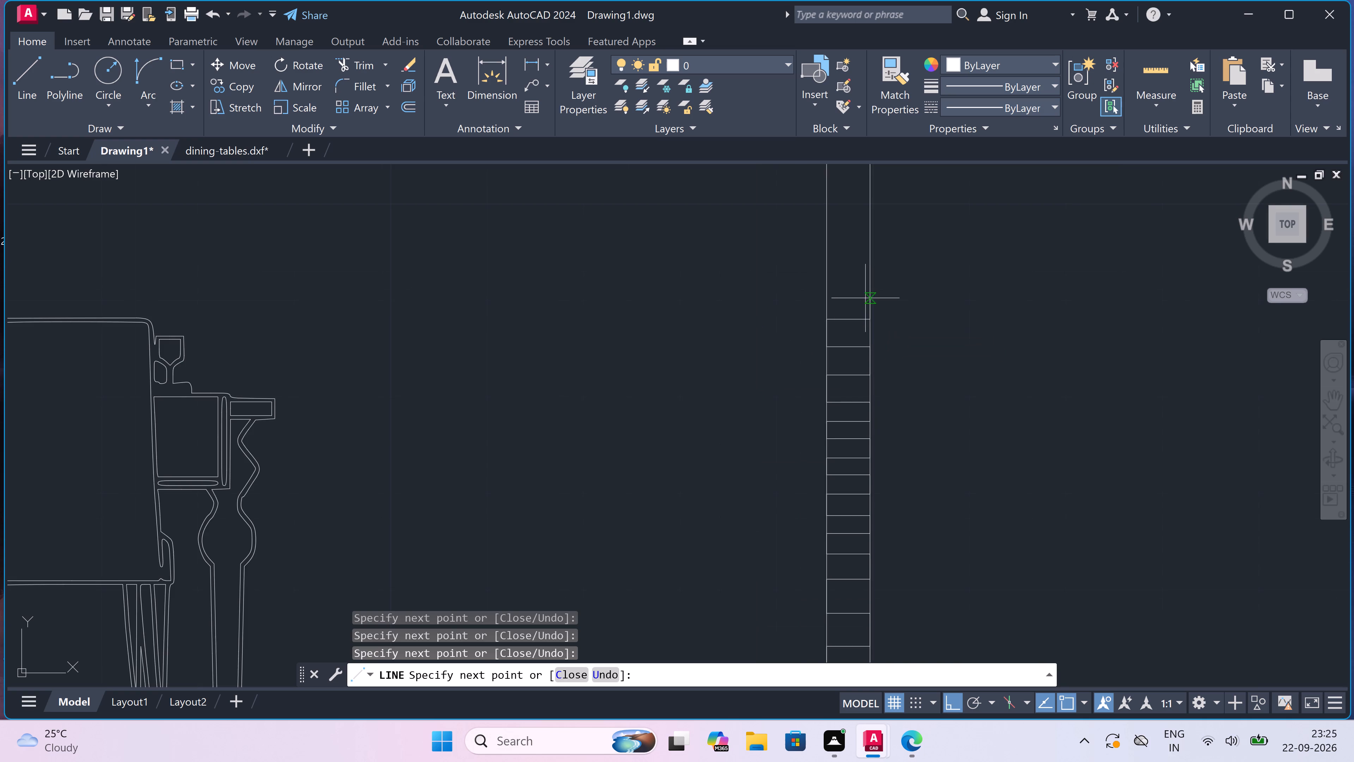
{"action": "scroll", "coordinate": [865, 298], "scroll_direction": "up", "scroll_amount": 3}
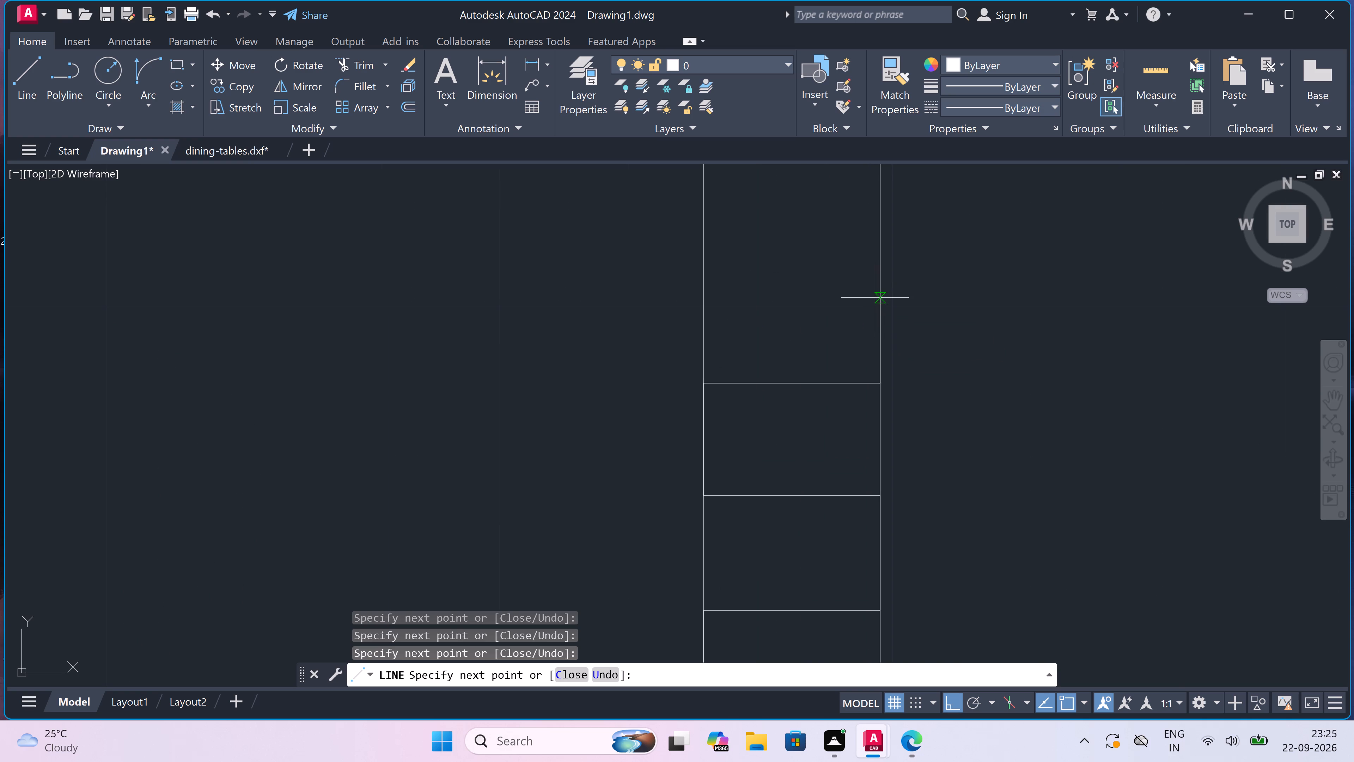
{"action": "left_click", "coordinate": [876, 298]}
{"action": "left_click", "coordinate": [702, 301]}
Add three more course lines above them, ending the zigzag line on the middle wall a little above the dining chairs.
{"action": "scroll", "coordinate": [702, 301], "scroll_direction": "down", "scroll_amount": 5}
{"action": "scroll", "coordinate": [700, 280], "scroll_direction": "up", "scroll_amount": 5}
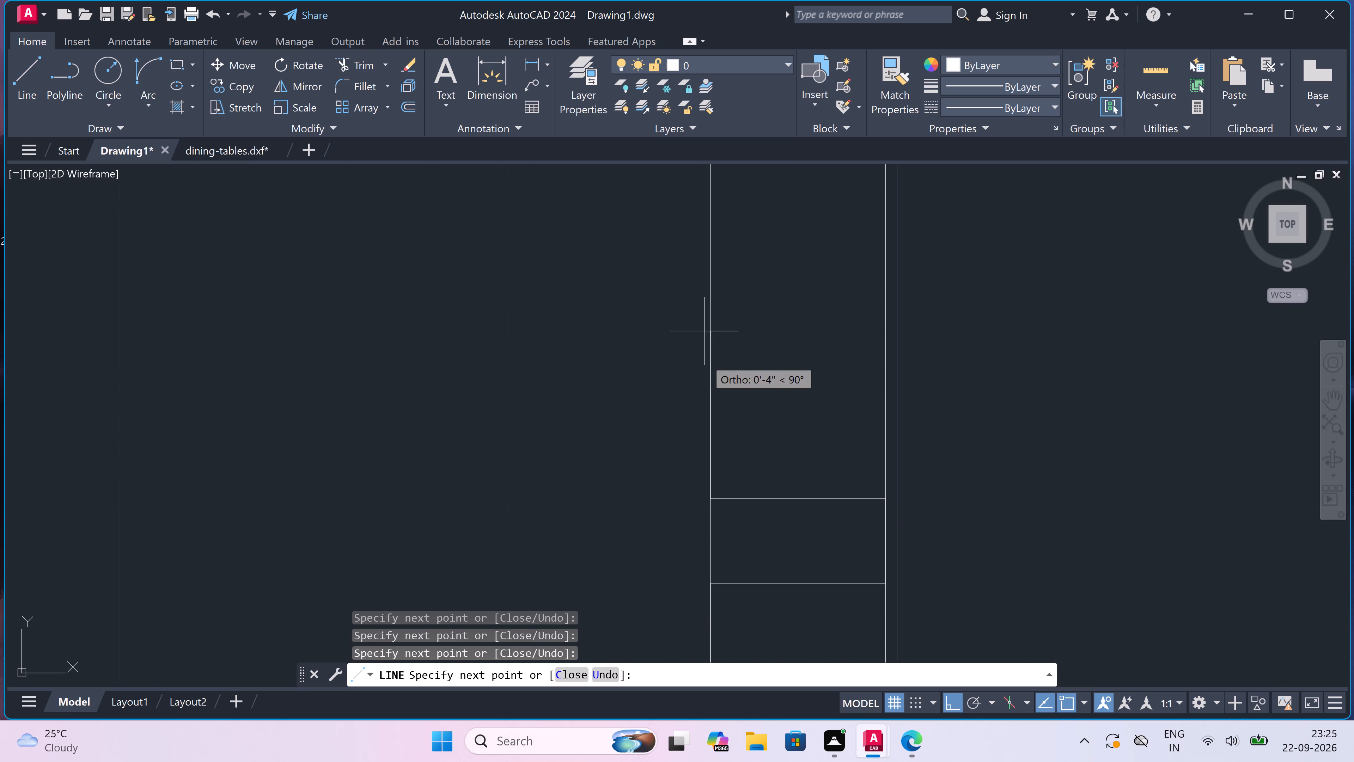
{"action": "left_click", "coordinate": [713, 403]}
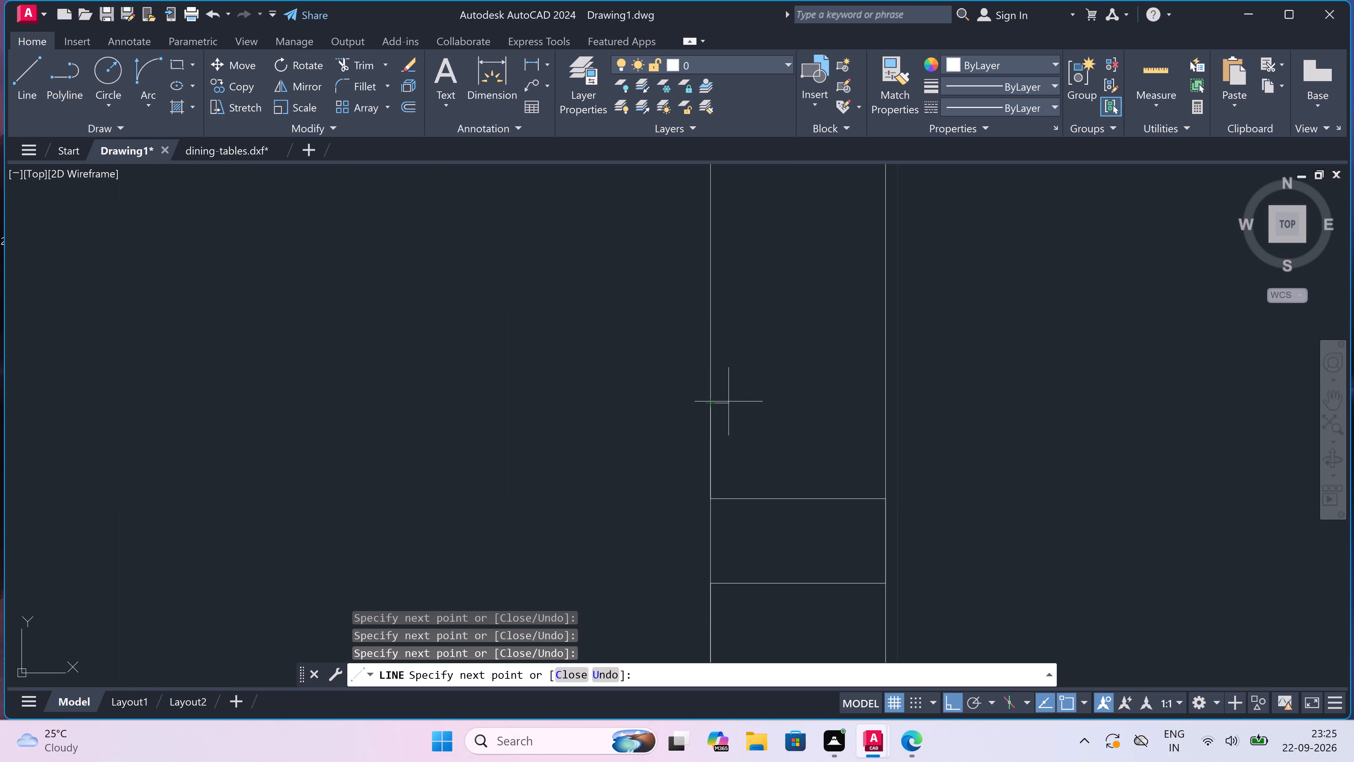
{"action": "left_click", "coordinate": [883, 403]}
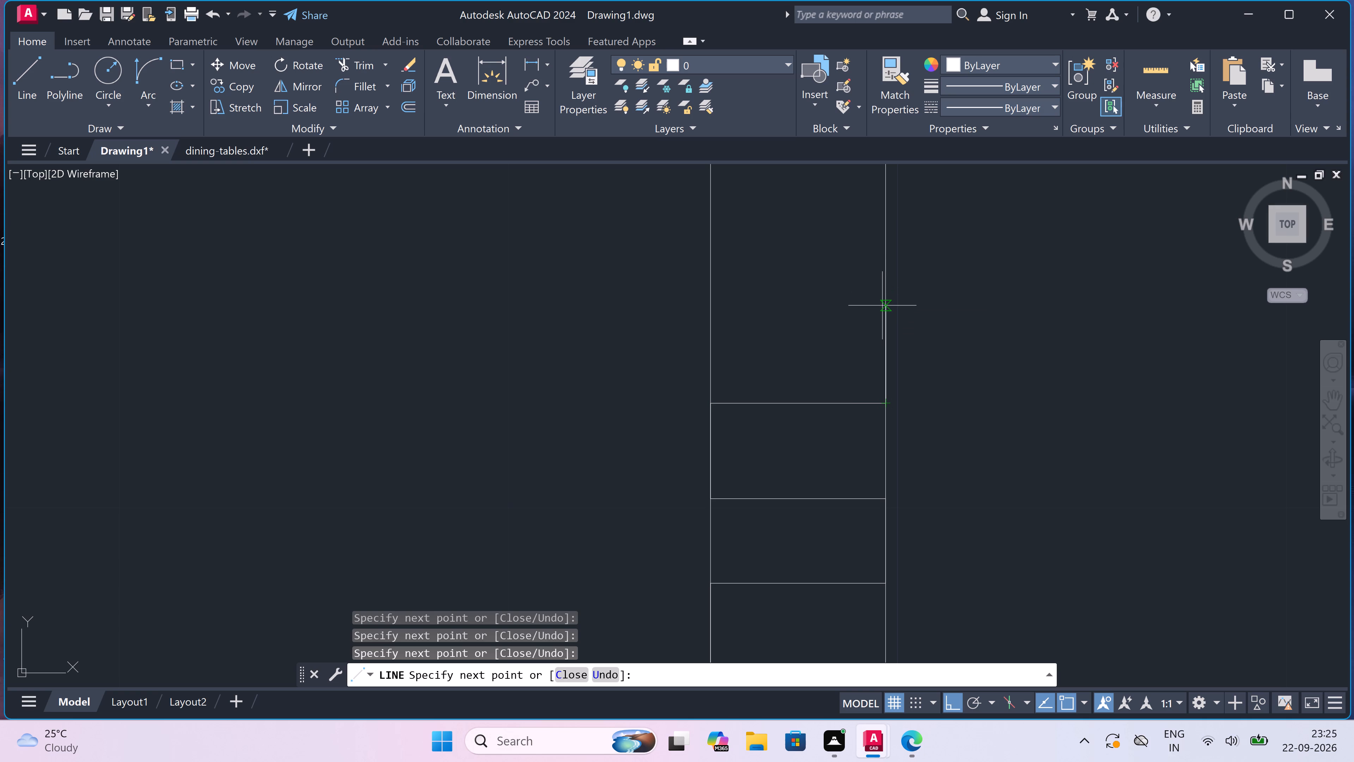
{"action": "left_click", "coordinate": [882, 306]}
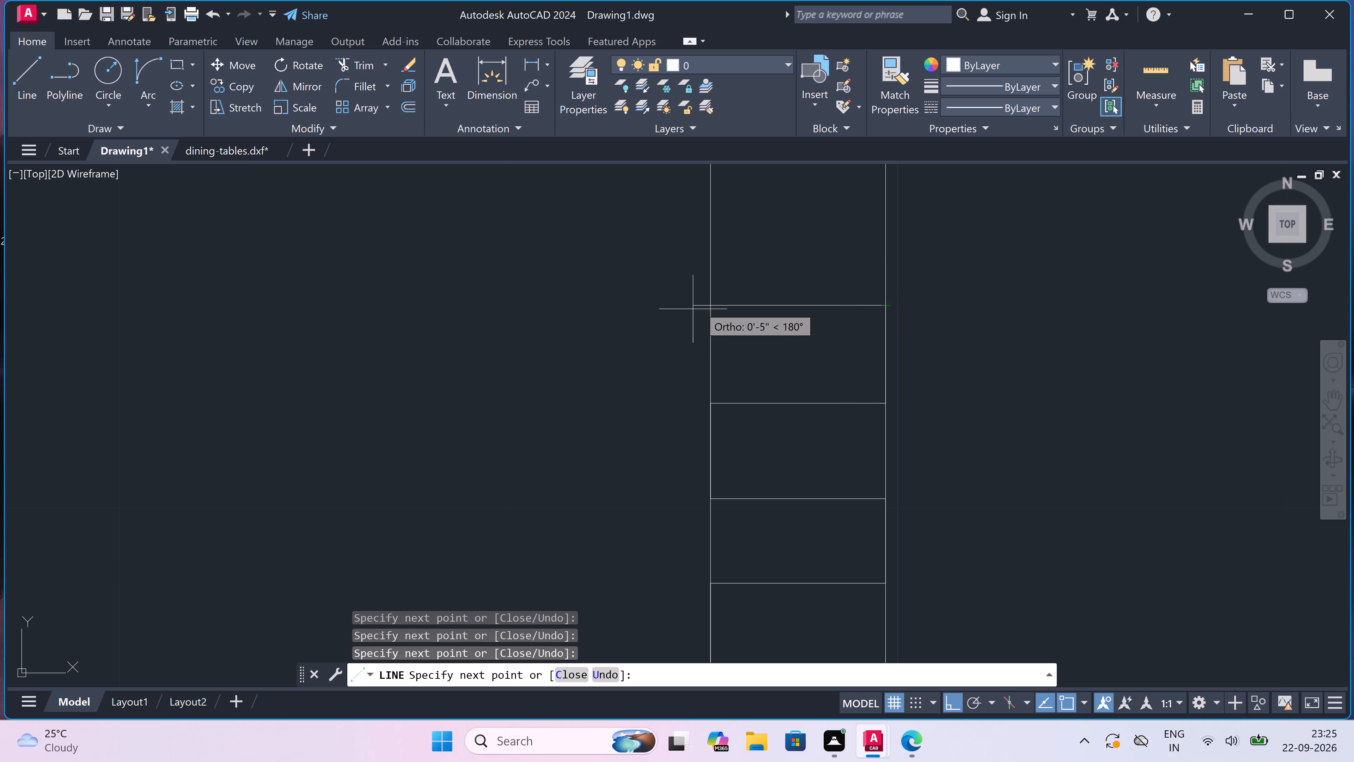
{"action": "left_click", "coordinate": [707, 304]}
{"action": "scroll", "coordinate": [708, 306], "scroll_direction": "down", "scroll_amount": 3}
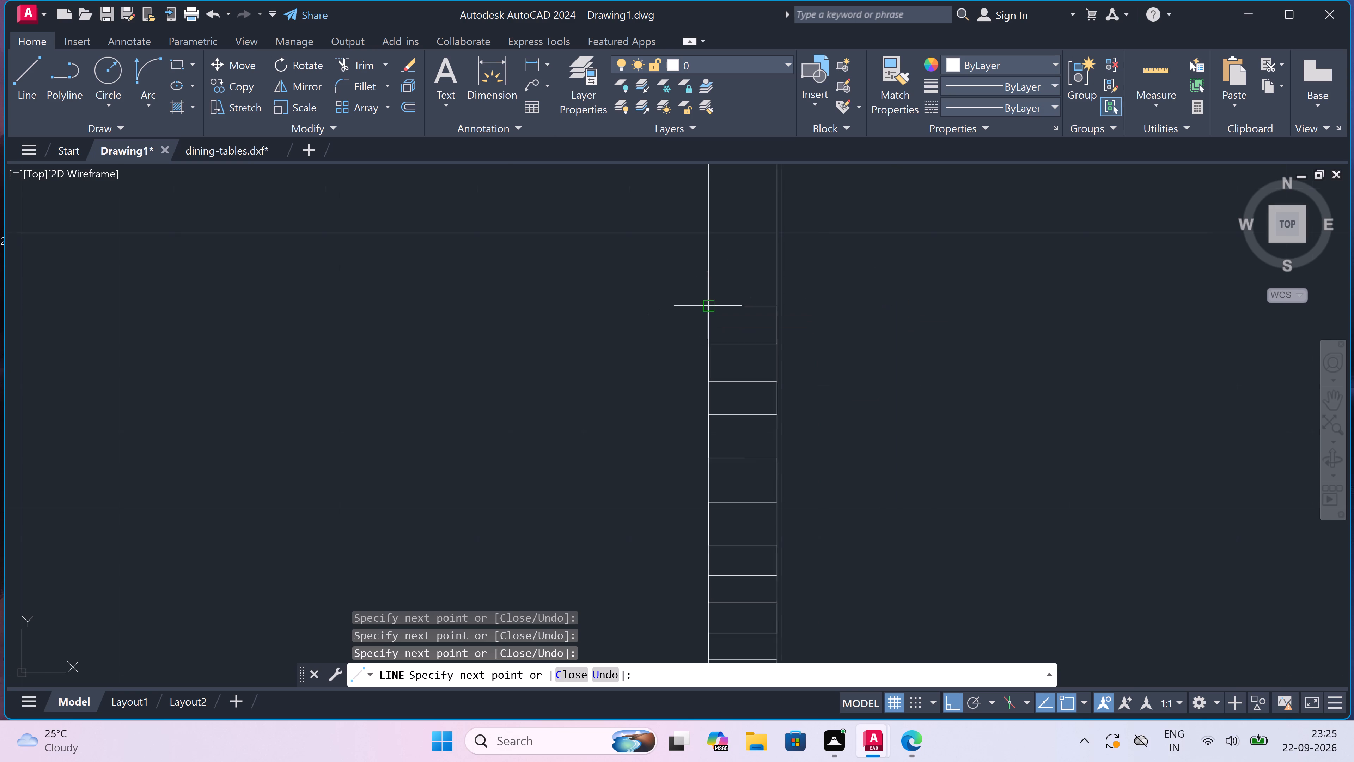
{"action": "scroll", "coordinate": [710, 265], "scroll_direction": "up", "scroll_amount": 4}
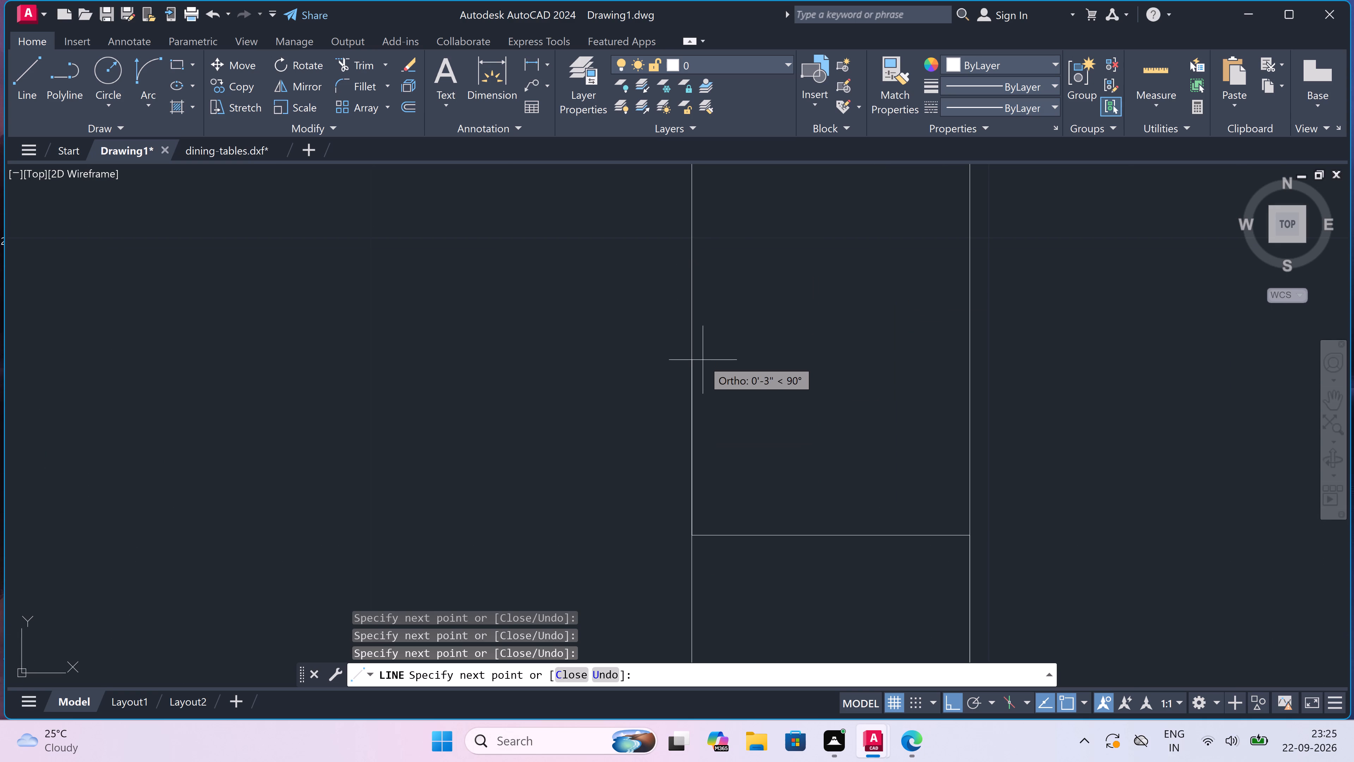
{"action": "left_click", "coordinate": [699, 375]}
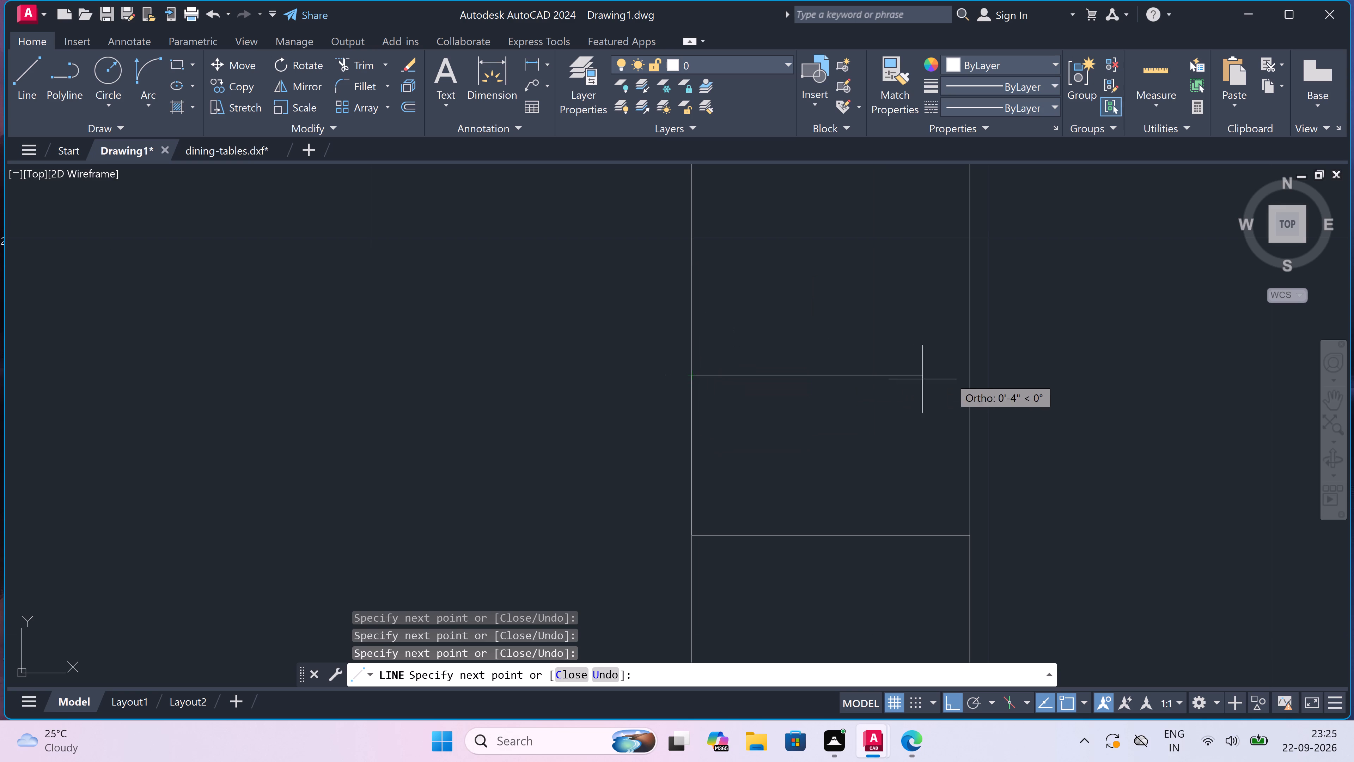
{"action": "left_click", "coordinate": [972, 374]}
{"action": "scroll", "coordinate": [972, 374], "scroll_direction": "down", "scroll_amount": 4}
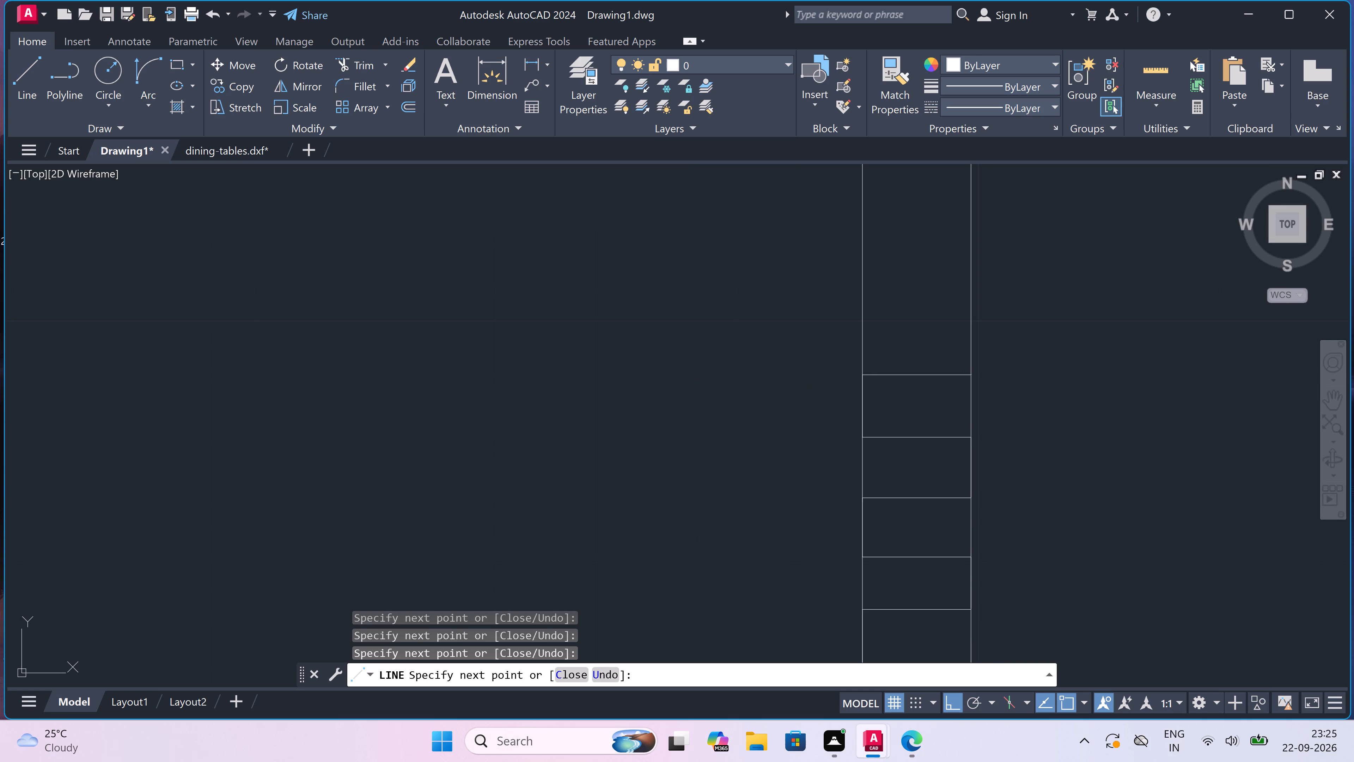
{"action": "scroll", "coordinate": [972, 374], "scroll_direction": "down", "scroll_amount": 4}
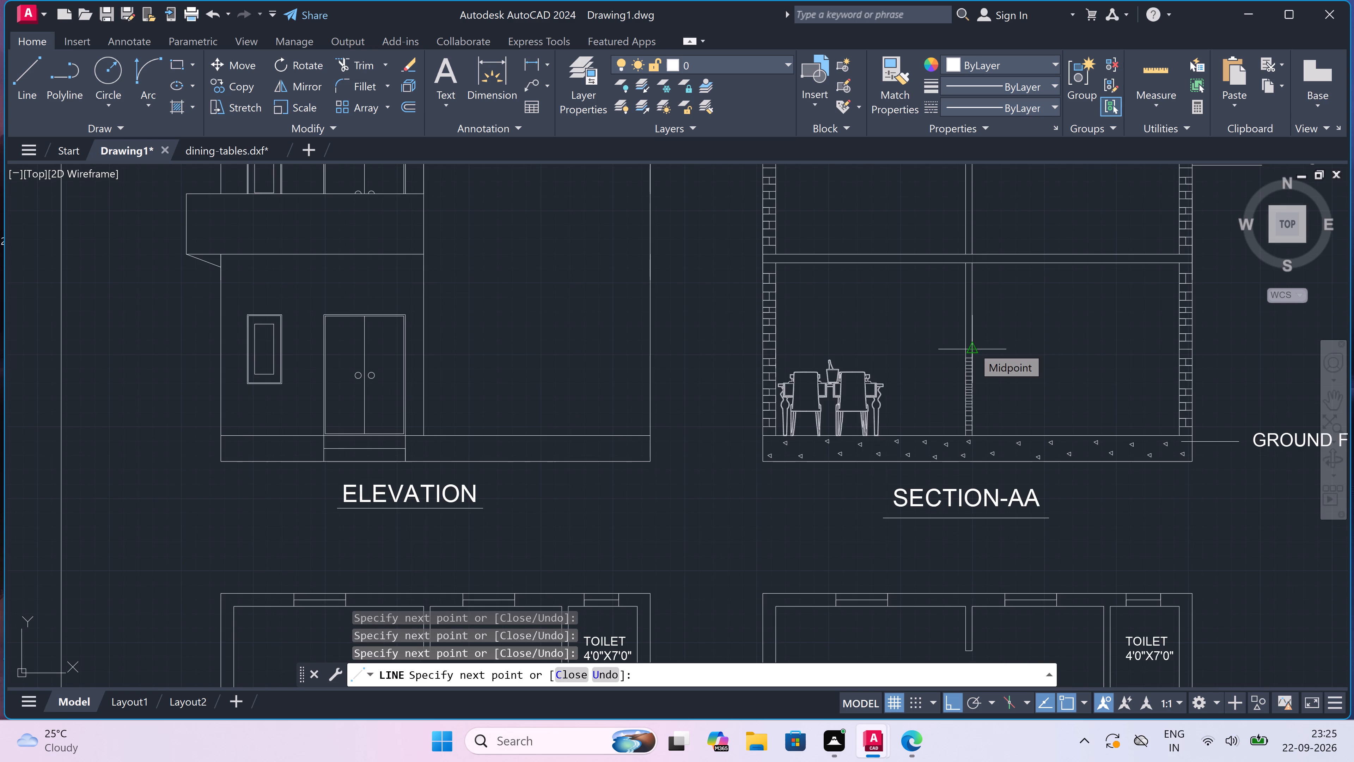
{"action": "key", "text": "Escape"}
Copy the middle wall's drawn course lines upward from the wall's floor corner, stacking the copy directly on the topmost course.
{"action": "scroll", "coordinate": [963, 386], "scroll_direction": "up", "scroll_amount": 2}
{"action": "scroll", "coordinate": [978, 328], "scroll_direction": "up", "scroll_amount": 1}
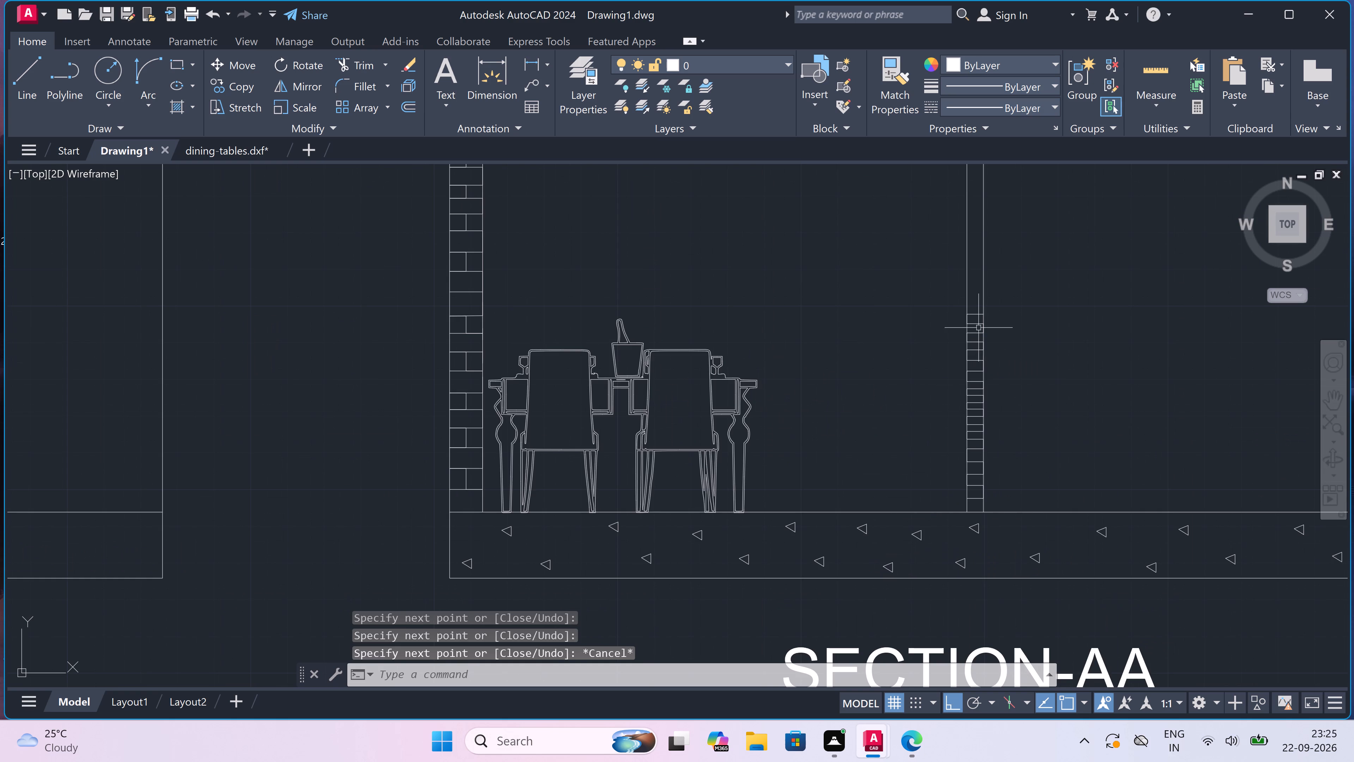
{"action": "scroll", "coordinate": [978, 328], "scroll_direction": "up", "scroll_amount": 1}
{"action": "left_click", "coordinate": [970, 274]}
{"action": "scroll", "coordinate": [960, 421], "scroll_direction": "down", "scroll_amount": 2}
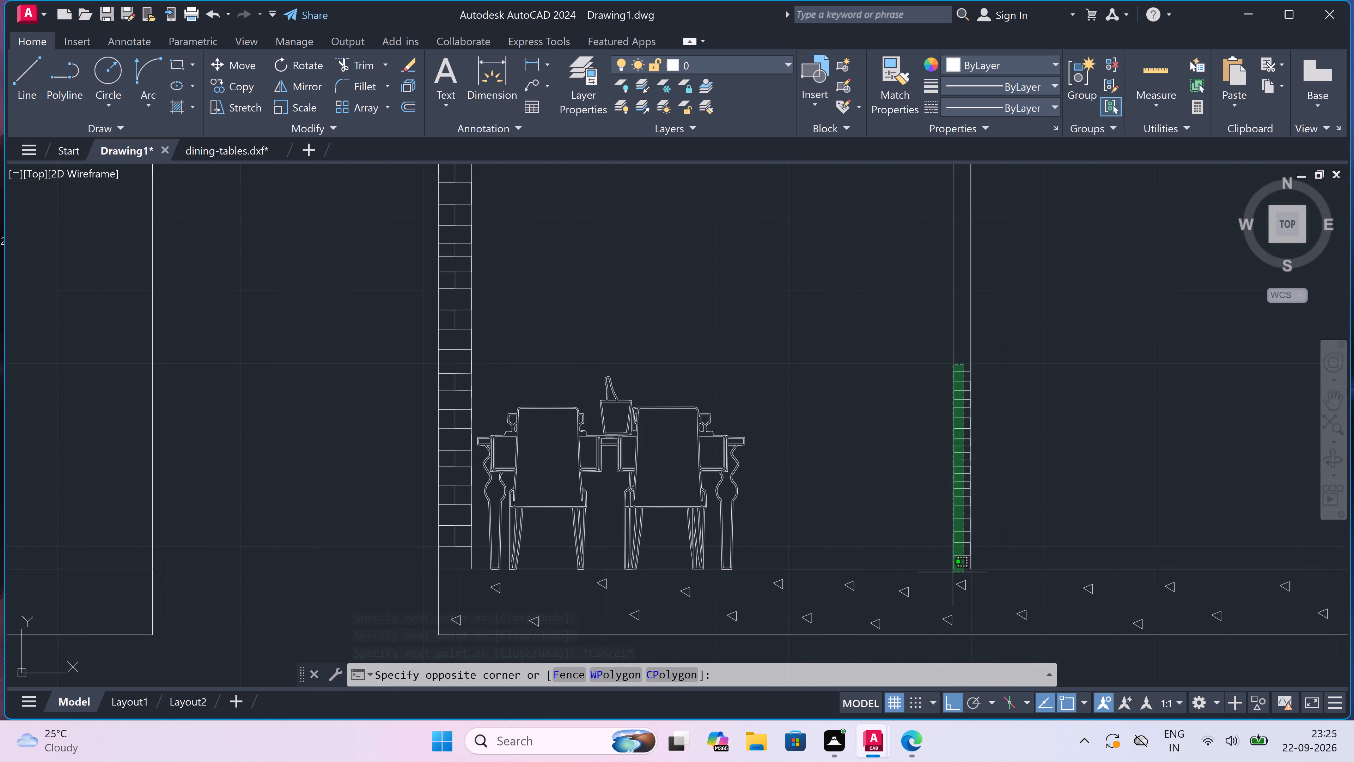
{"action": "scroll", "coordinate": [953, 572], "scroll_direction": "up", "scroll_amount": 3}
{"action": "scroll", "coordinate": [974, 518], "scroll_direction": "up", "scroll_amount": 2}
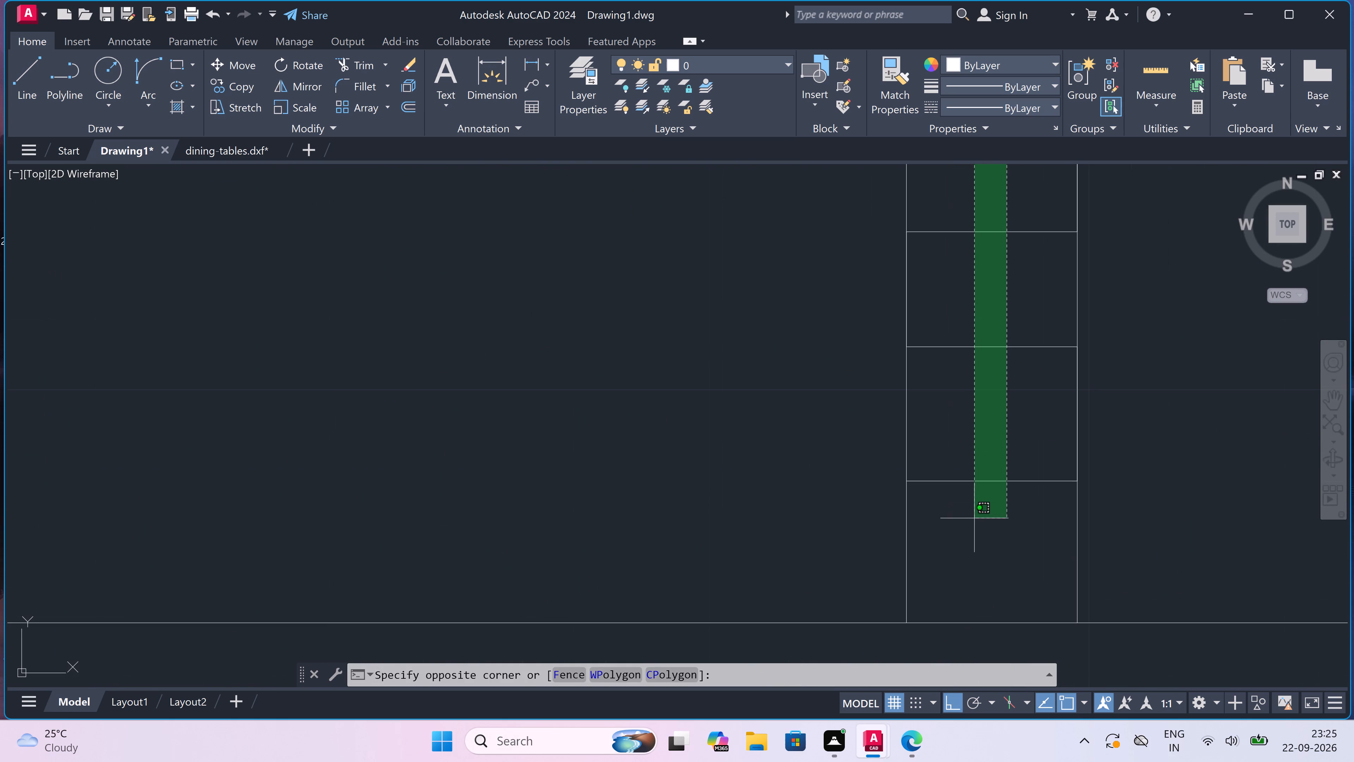
{"action": "left_click", "coordinate": [959, 516]}
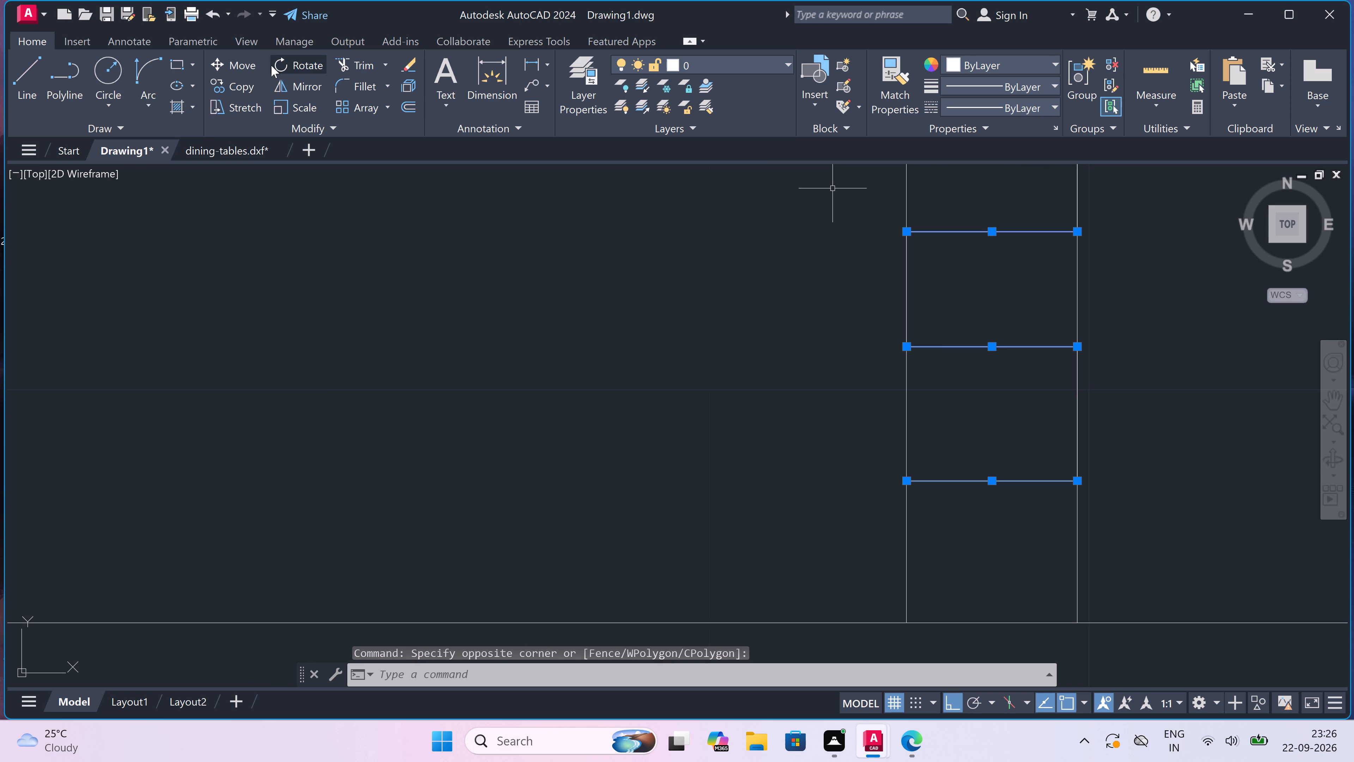
{"action": "left_click", "coordinate": [216, 80]}
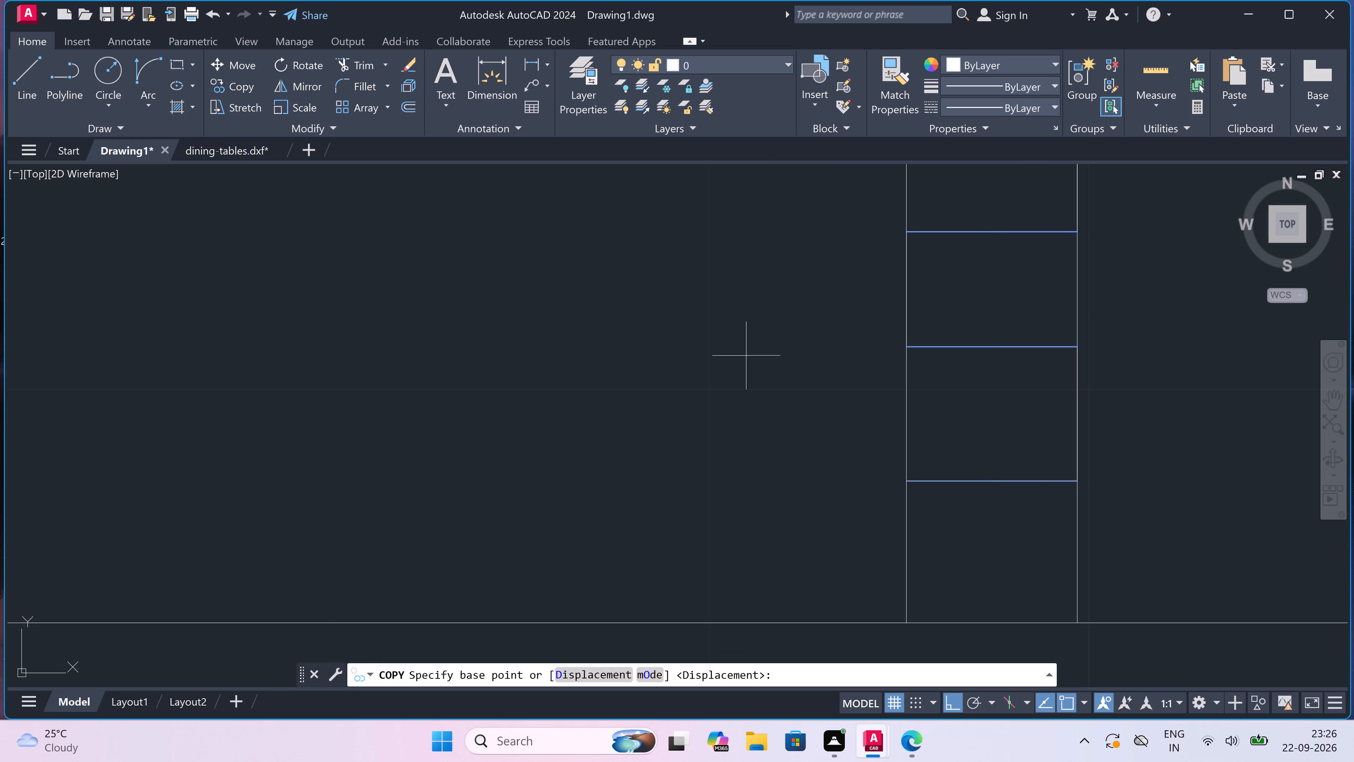
{"action": "left_click", "coordinate": [905, 618]}
{"action": "scroll", "coordinate": [895, 456], "scroll_direction": "down", "scroll_amount": 7}
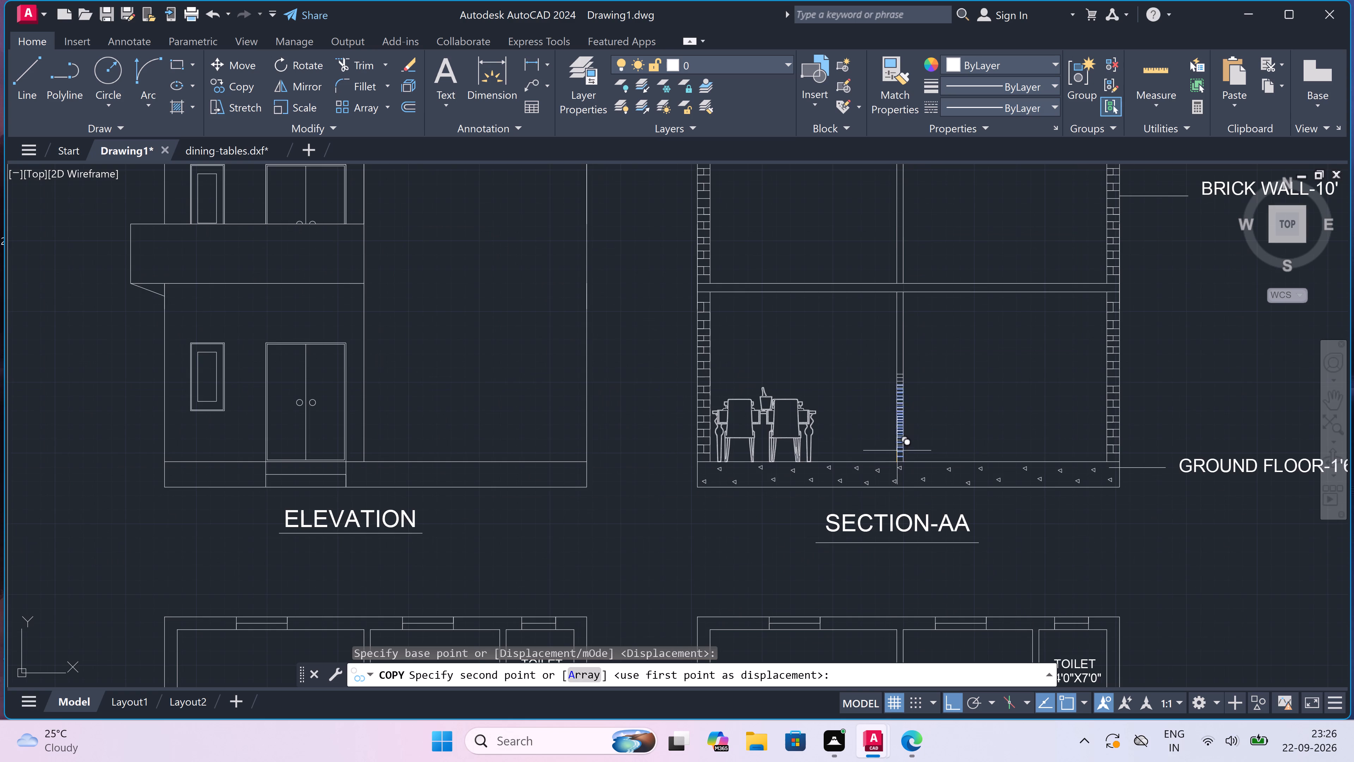
{"action": "scroll", "coordinate": [897, 392], "scroll_direction": "up", "scroll_amount": 4}
{"action": "scroll", "coordinate": [892, 346], "scroll_direction": "up", "scroll_amount": 2}
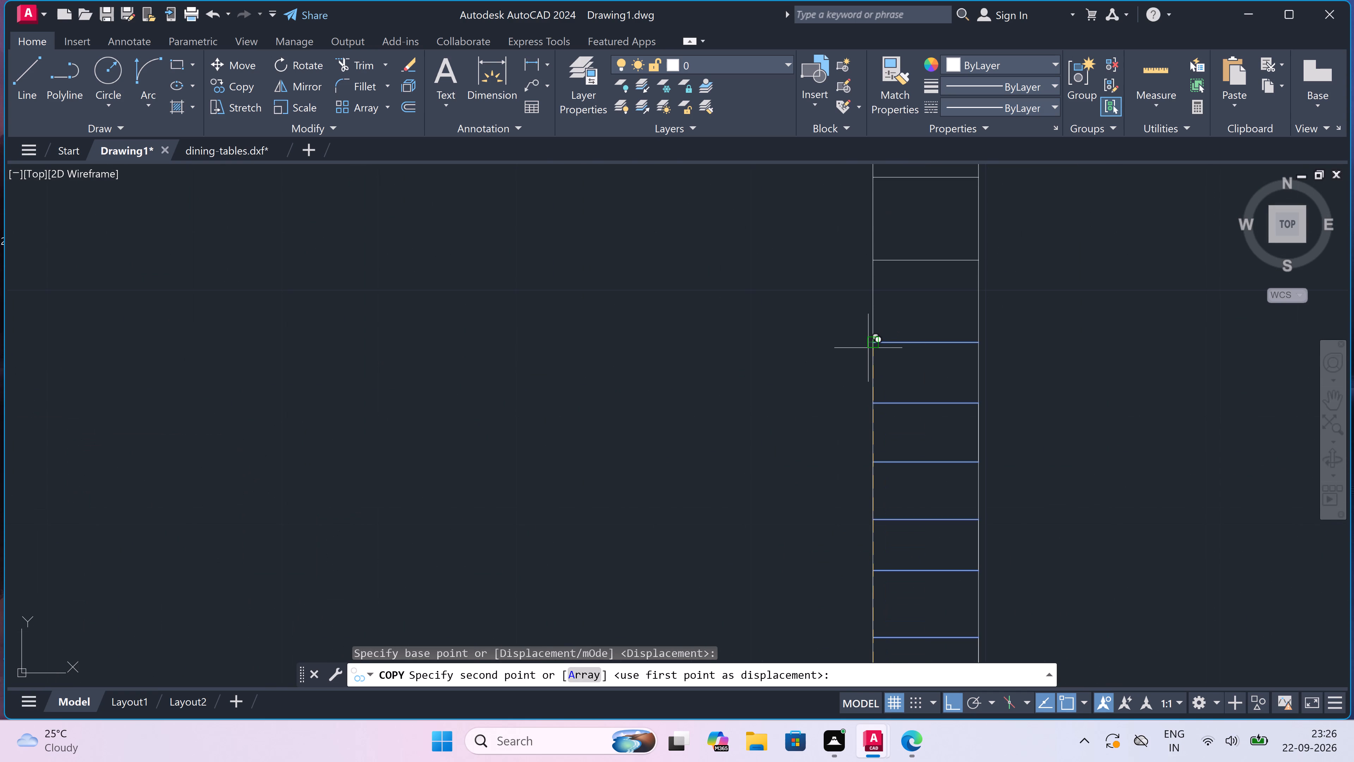
{"action": "left_click", "coordinate": [868, 348]}
Place two more stacked copies of the courses, one about 8'-11" above the base point and one higher in the upper storey.
{"action": "scroll", "coordinate": [871, 347], "scroll_direction": "down", "scroll_amount": 7}
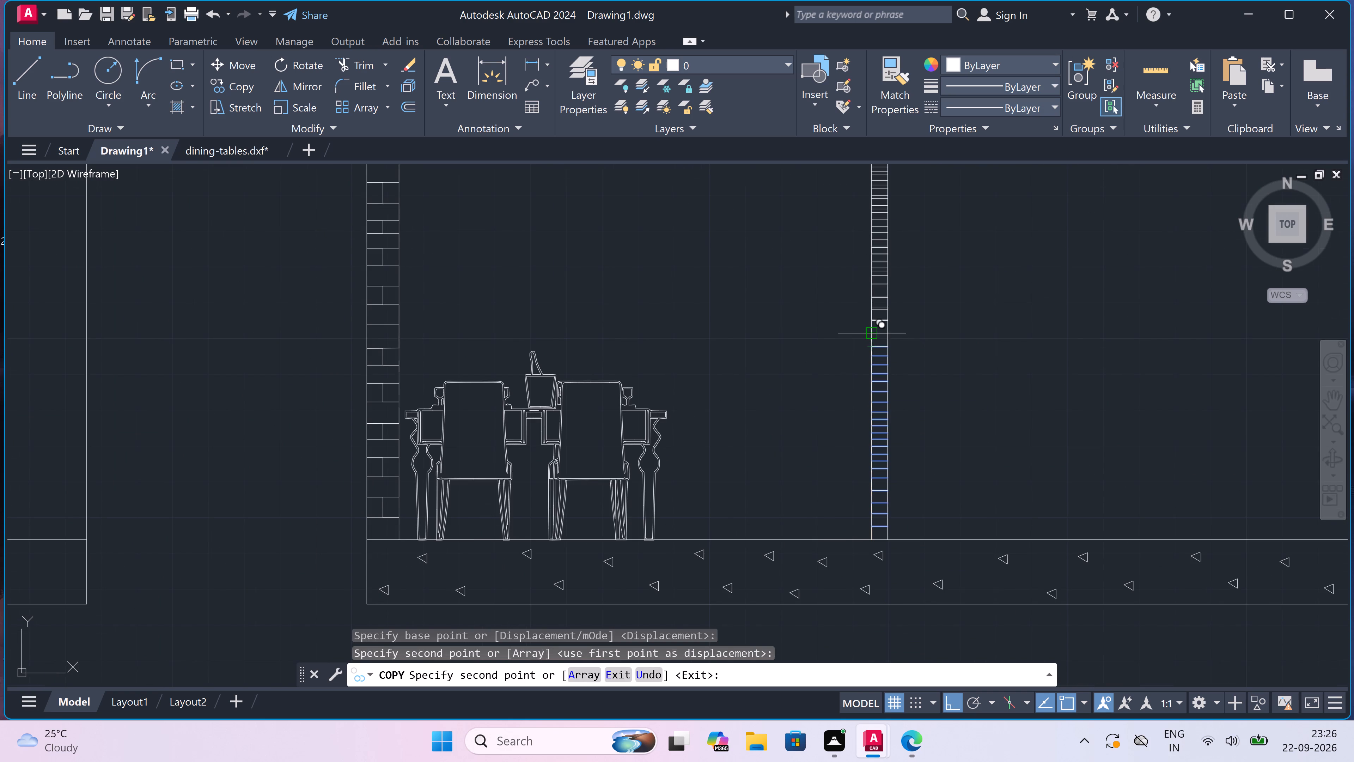
{"action": "scroll", "coordinate": [849, 266], "scroll_direction": "up", "scroll_amount": 4}
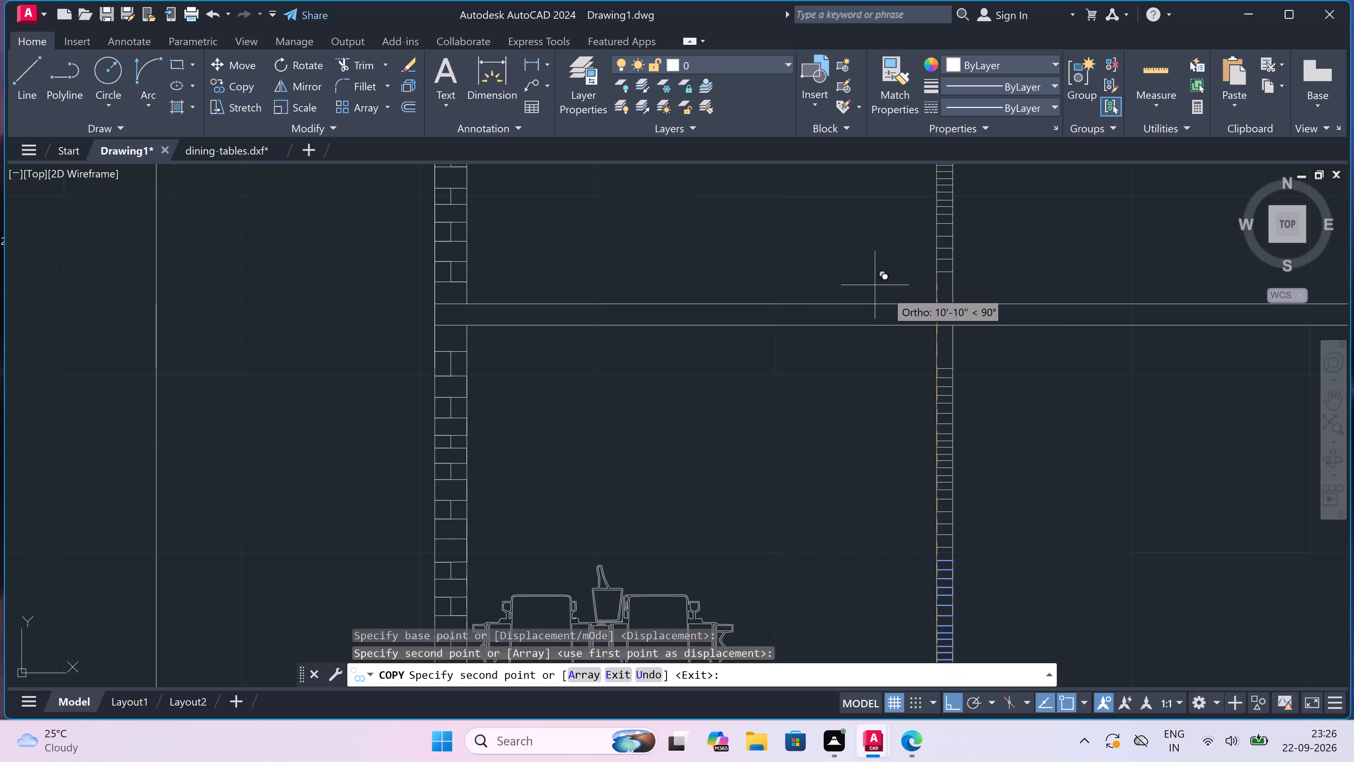
{"action": "scroll", "coordinate": [927, 366], "scroll_direction": "up", "scroll_amount": 4}
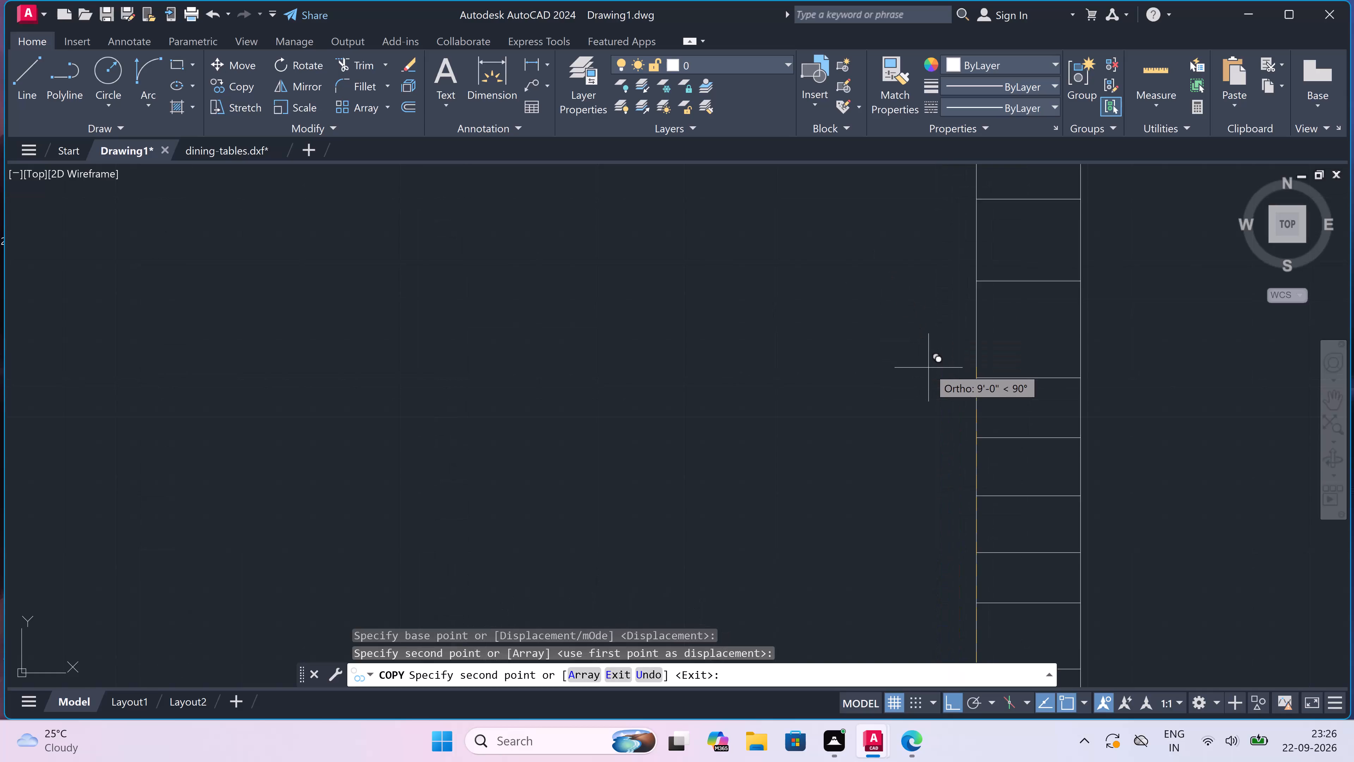
{"action": "left_click", "coordinate": [958, 398]}
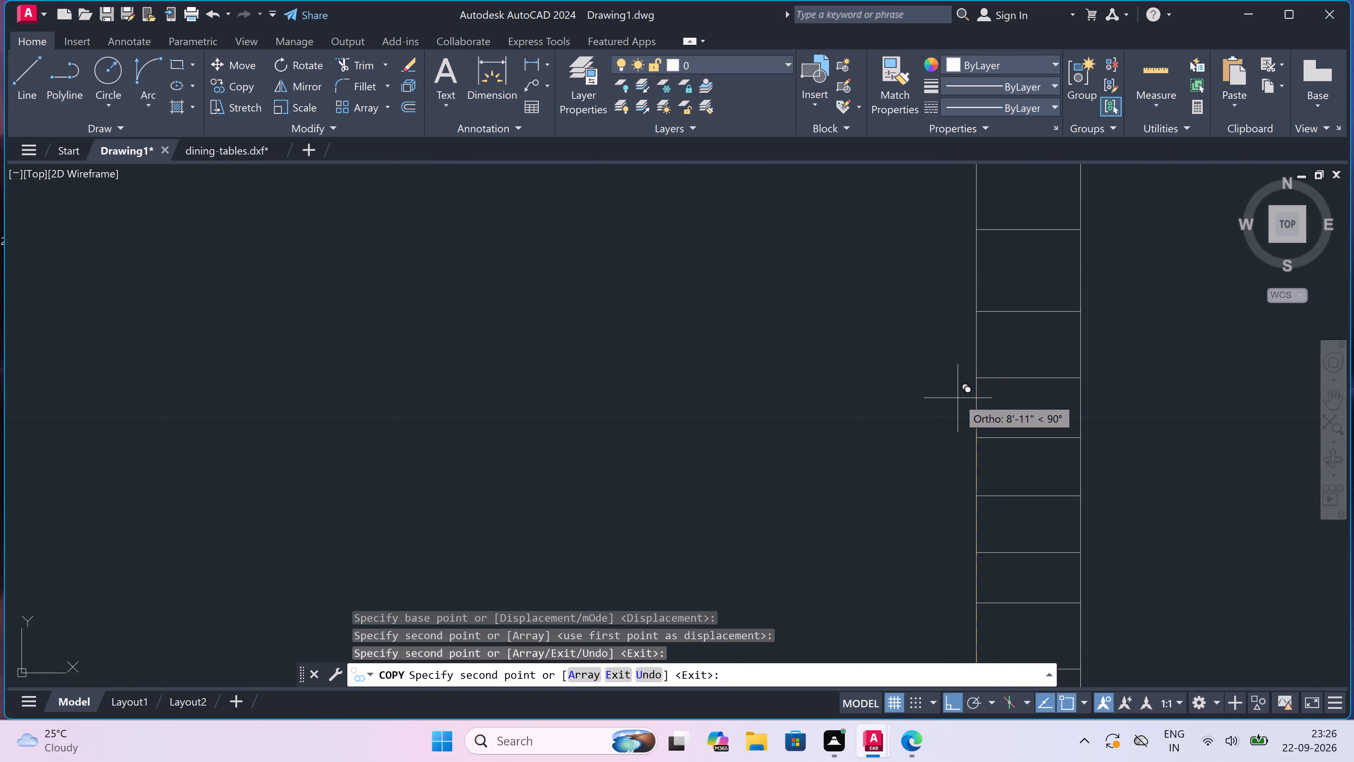
{"action": "scroll", "coordinate": [958, 398], "scroll_direction": "down", "scroll_amount": 7}
{"action": "scroll", "coordinate": [955, 340], "scroll_direction": "up", "scroll_amount": 4}
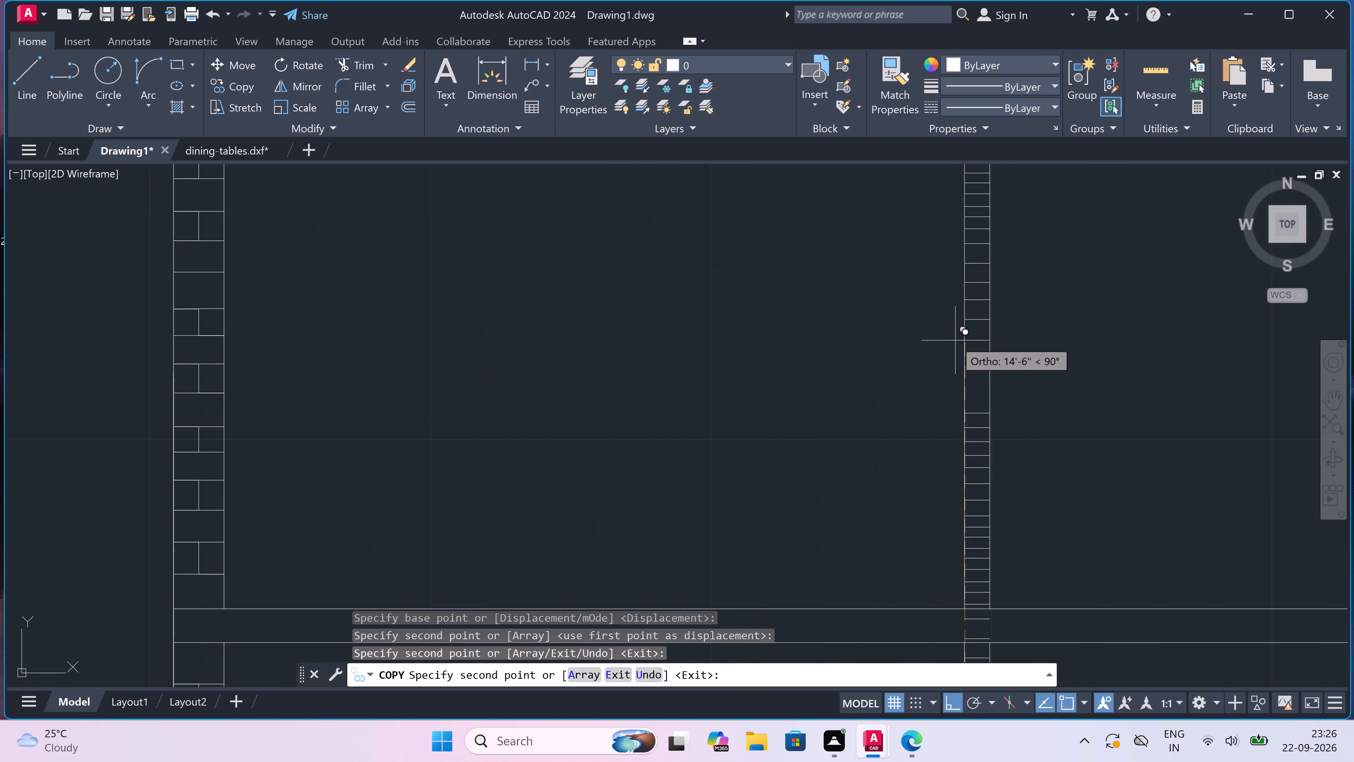
{"action": "scroll", "coordinate": [963, 401], "scroll_direction": "up", "scroll_amount": 2}
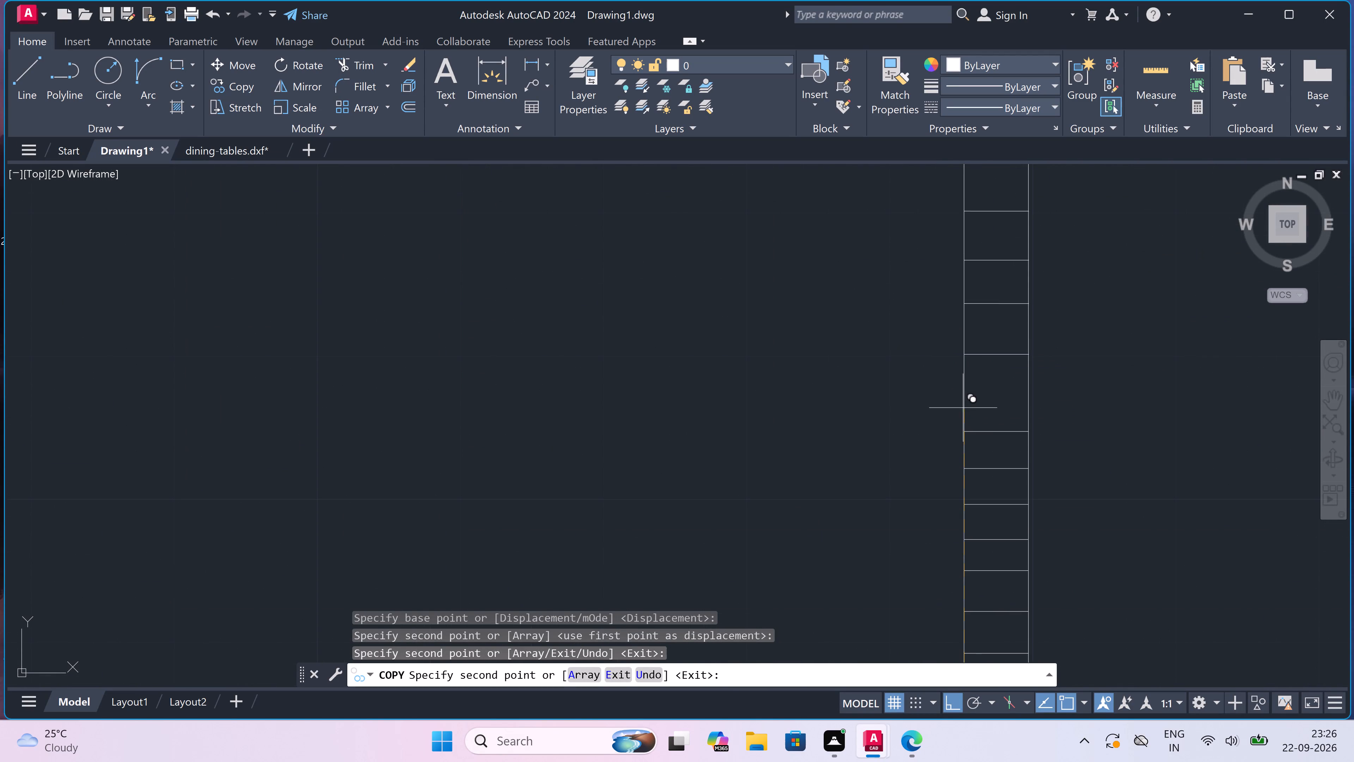
{"action": "left_click", "coordinate": [963, 447]}
Place a final copy of the courses about 17'-8" above the base point, reaching past the upper slab, and end copying.
{"action": "scroll", "coordinate": [963, 447], "scroll_direction": "down", "scroll_amount": 3}
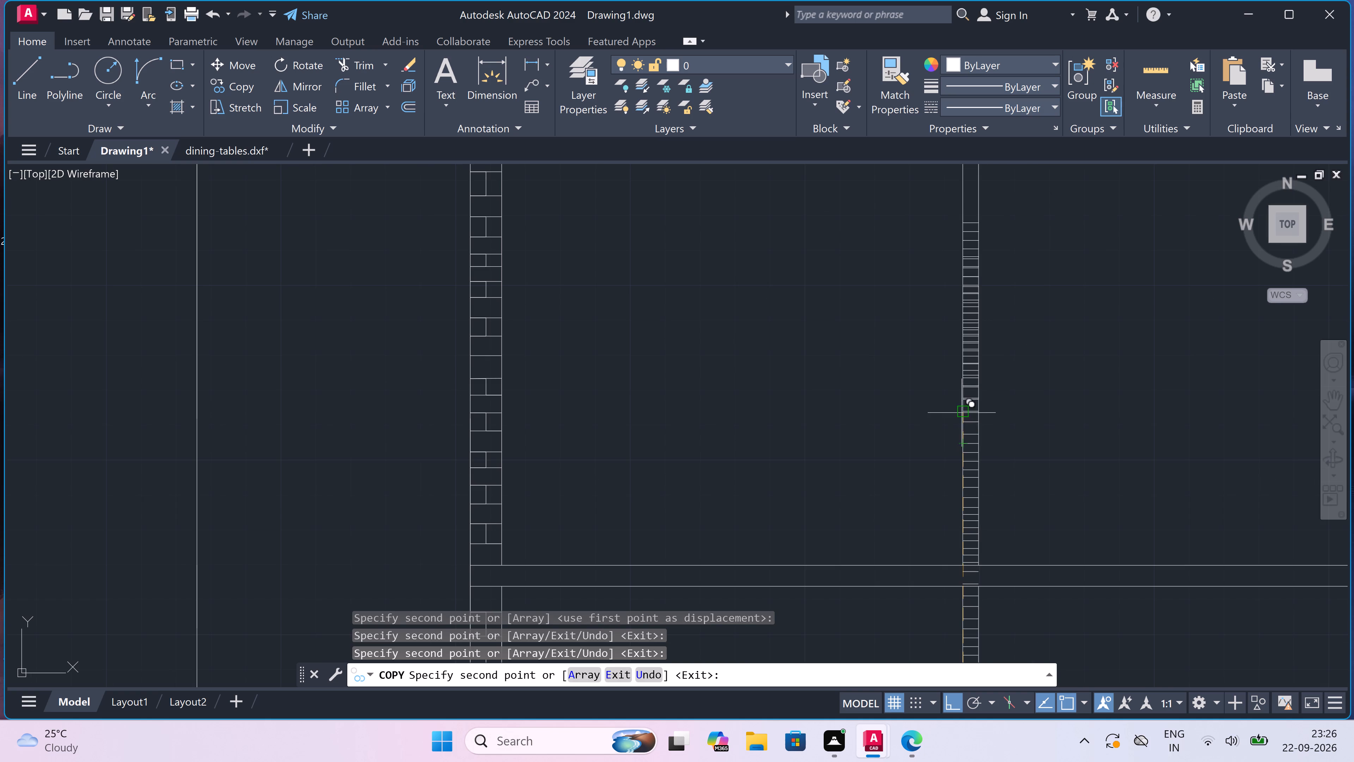
{"action": "scroll", "coordinate": [962, 413], "scroll_direction": "down", "scroll_amount": 3}
{"action": "scroll", "coordinate": [957, 373], "scroll_direction": "up", "scroll_amount": 4}
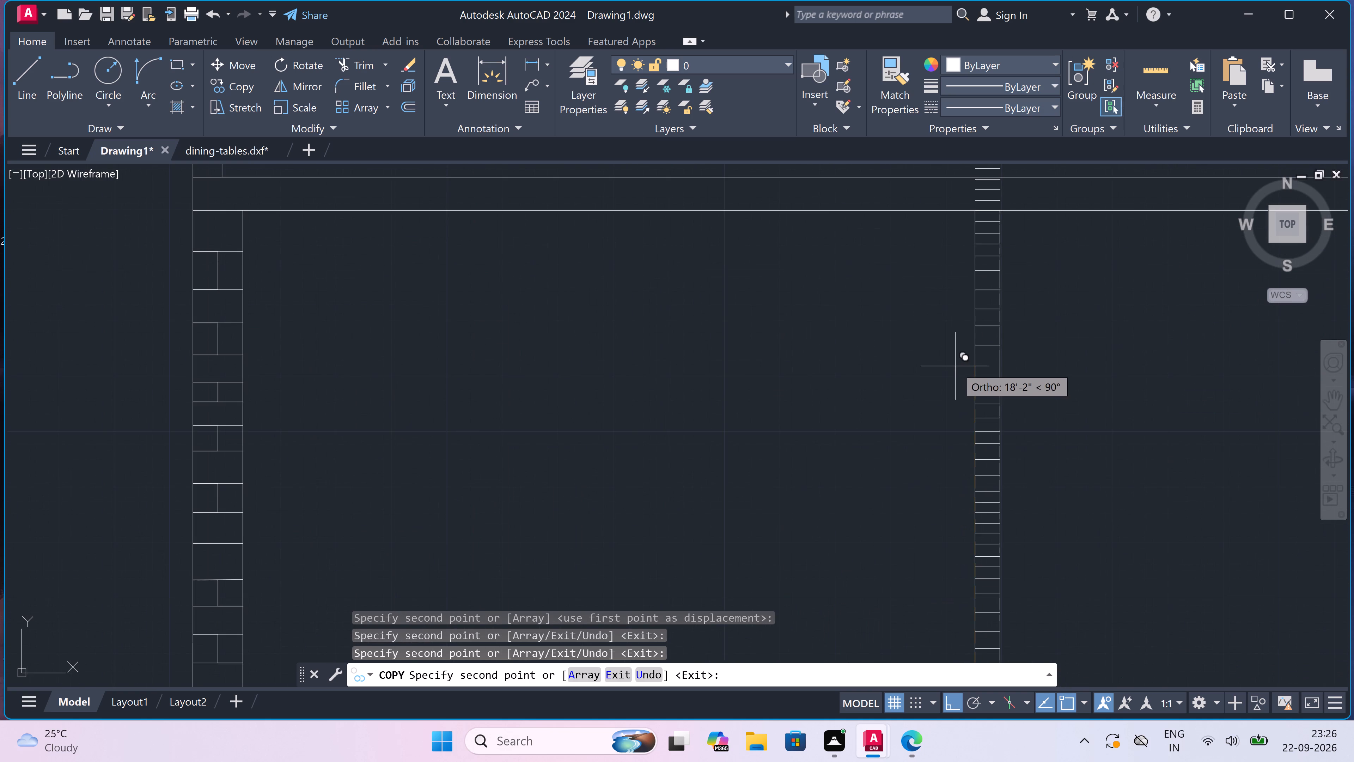
{"action": "scroll", "coordinate": [971, 386], "scroll_direction": "up", "scroll_amount": 3}
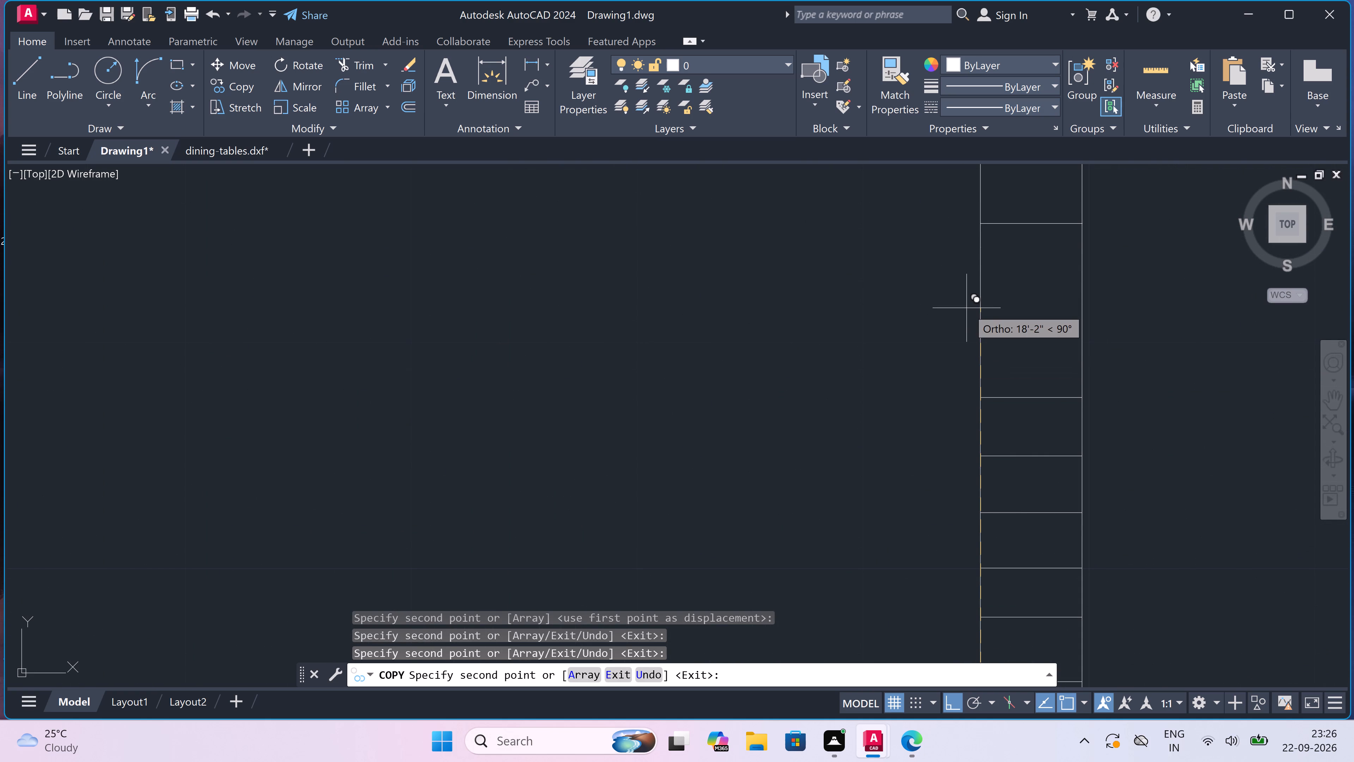
{"action": "left_click", "coordinate": [977, 429]}
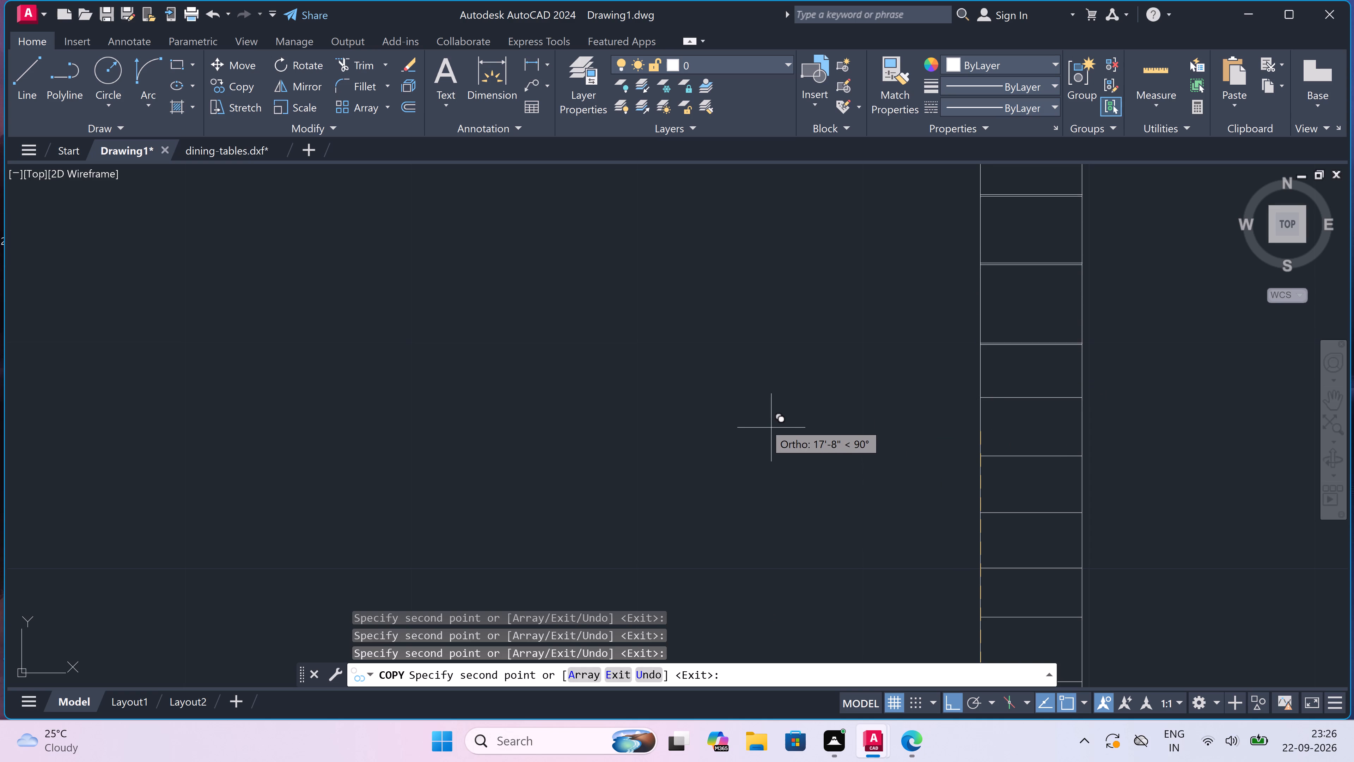
{"action": "key", "text": "Escape"}
{"action": "scroll", "coordinate": [688, 398], "scroll_direction": "down", "scroll_amount": 4}
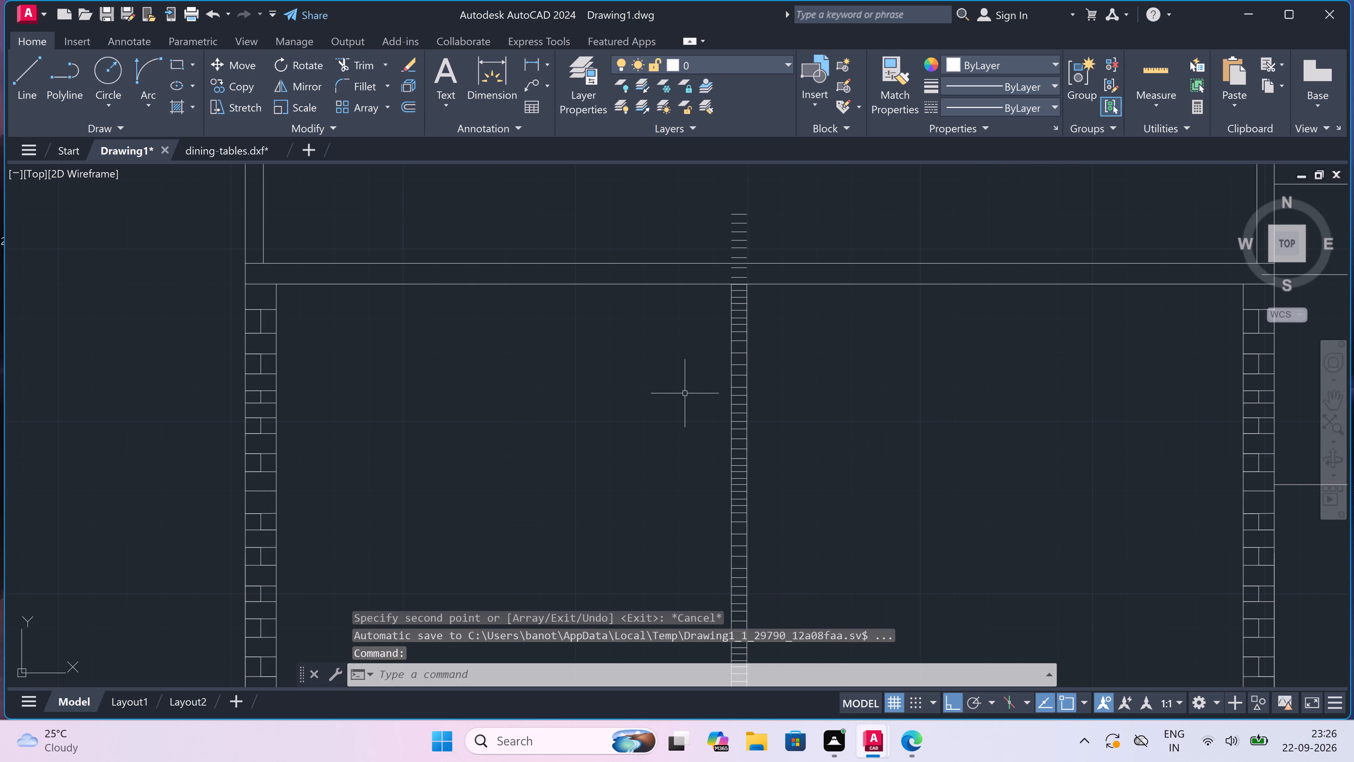
Trim away the middle wall's surplus course lines that run through the upper slab and into the parapet space.
{"action": "key", "text": "t"}
{"action": "type", "text": "r"}
{"action": "key", "text": "space"}
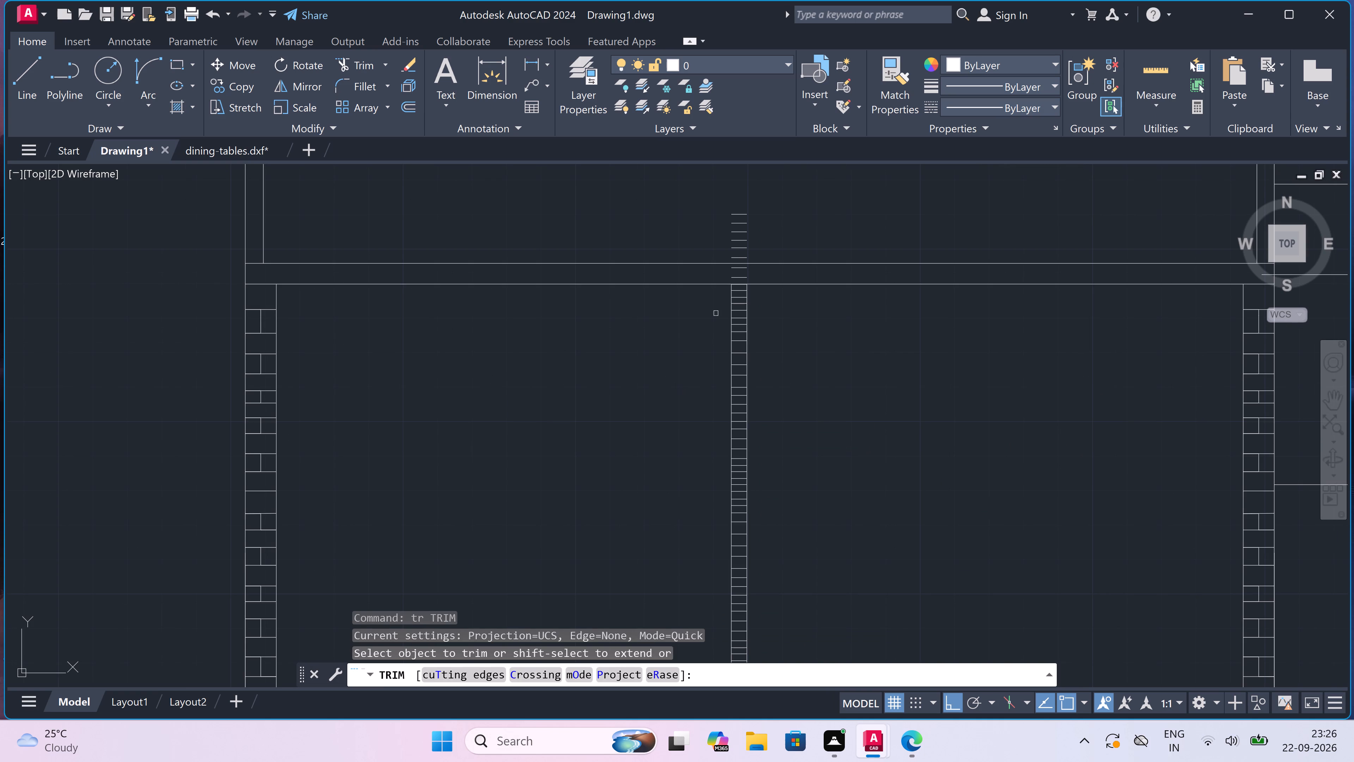
{"action": "scroll", "coordinate": [735, 189], "scroll_direction": "up", "scroll_amount": 2}
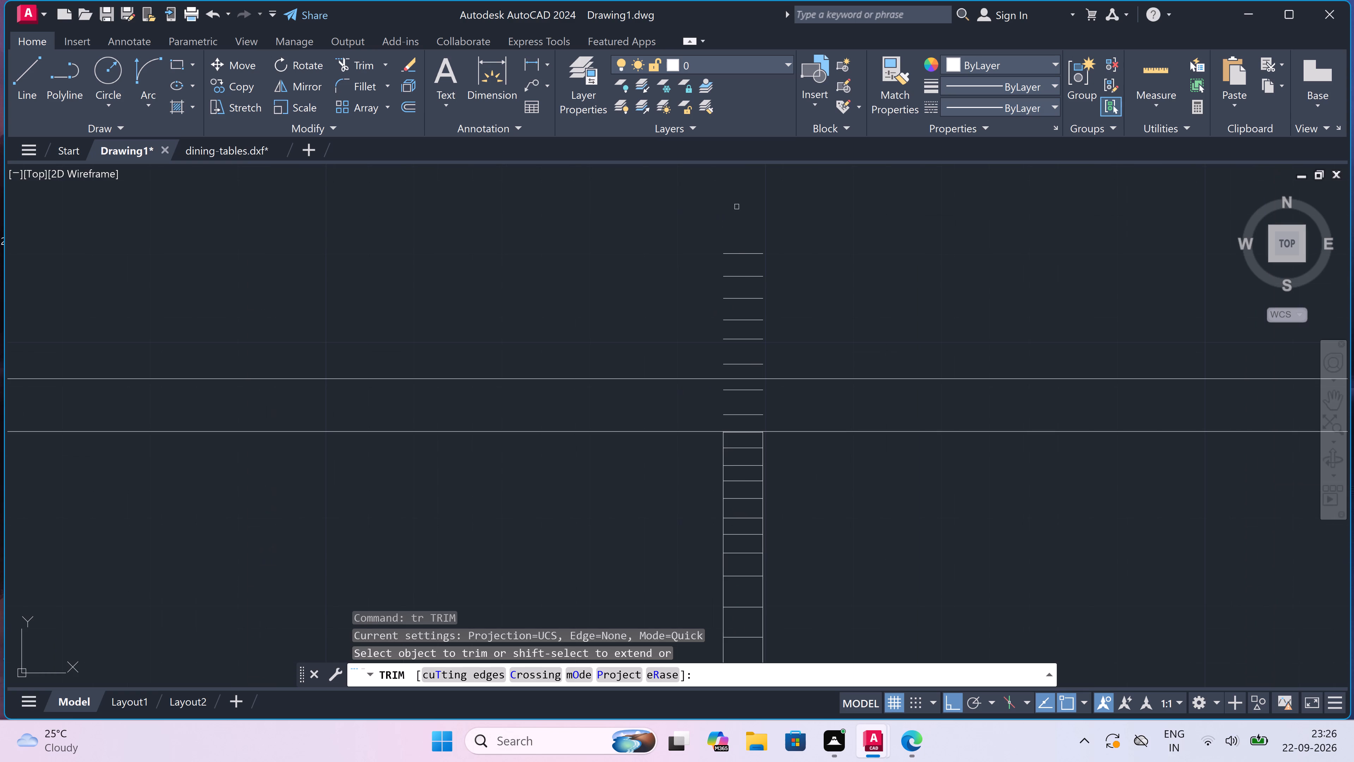
{"action": "scroll", "coordinate": [747, 418], "scroll_direction": "up", "scroll_amount": 2}
{"action": "left_click_drag", "start_coordinate": [745, 417], "coordinate": [744, 414]}
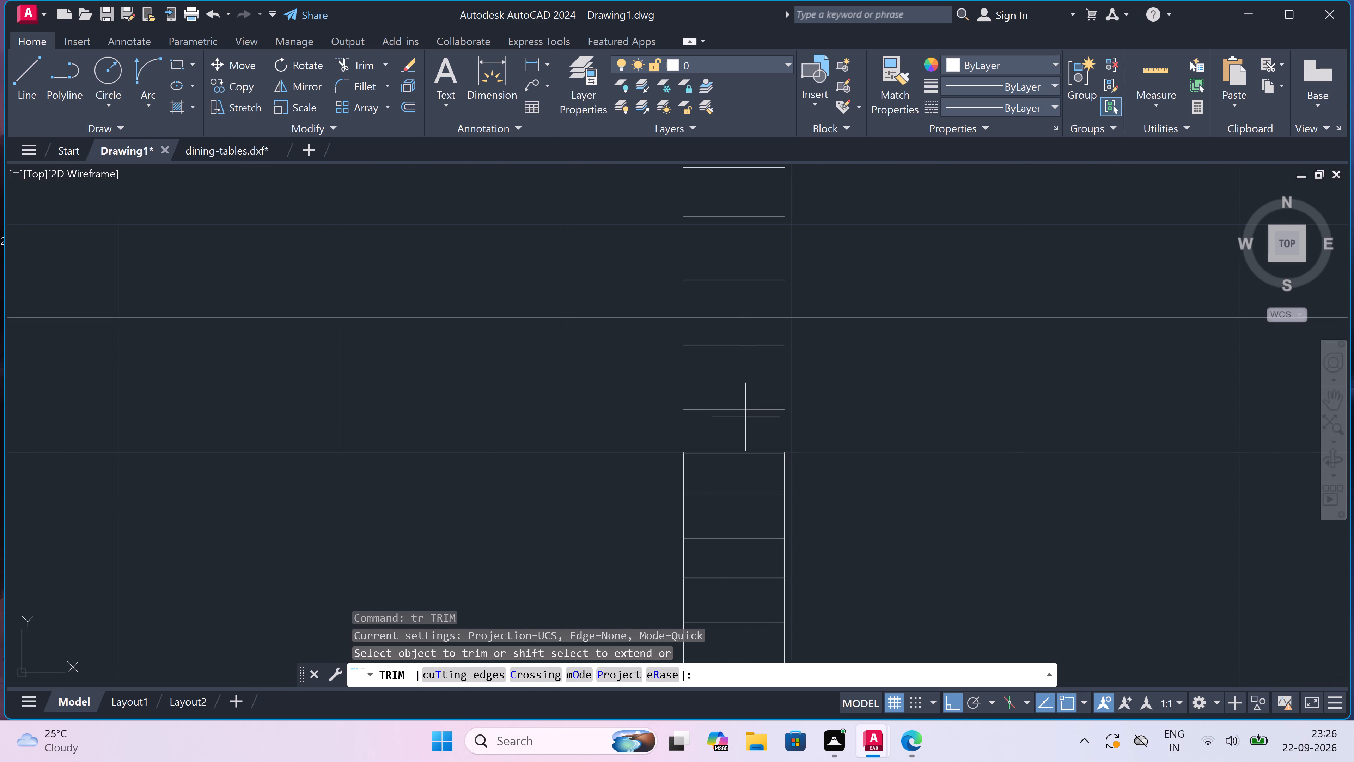
{"action": "left_click", "coordinate": [736, 340]}
{"action": "scroll", "coordinate": [736, 340], "scroll_direction": "down", "scroll_amount": 2}
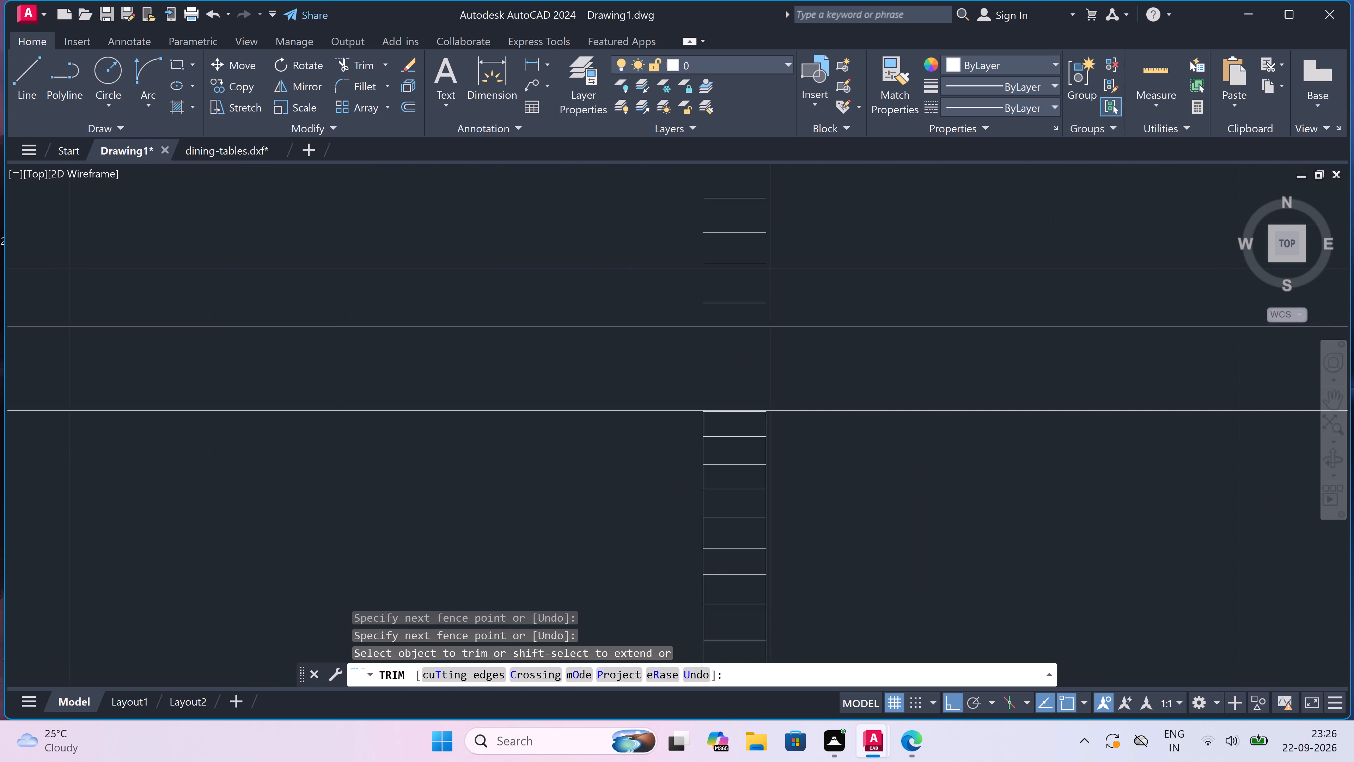
{"action": "left_click", "coordinate": [734, 327]}
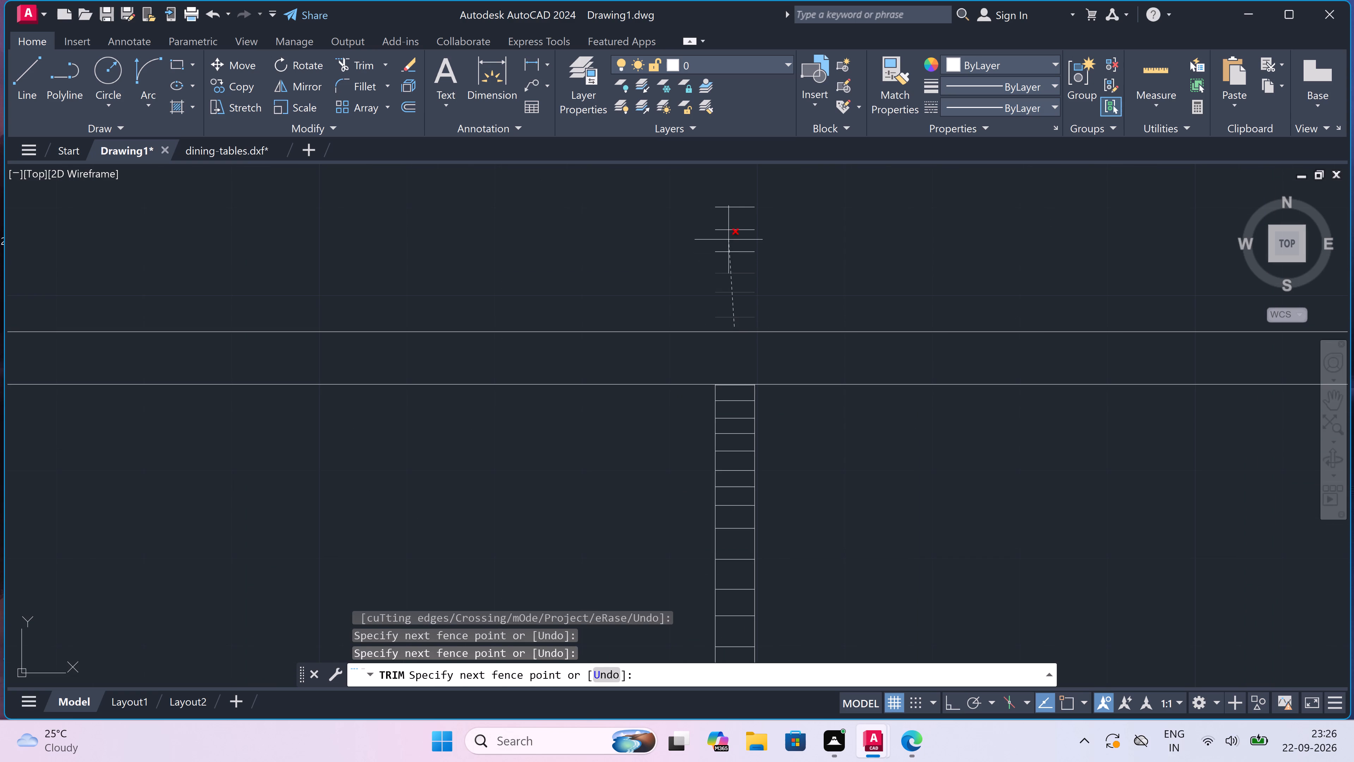
{"action": "left_click", "coordinate": [738, 198]}
{"action": "scroll", "coordinate": [738, 198], "scroll_direction": "down", "scroll_amount": 5}
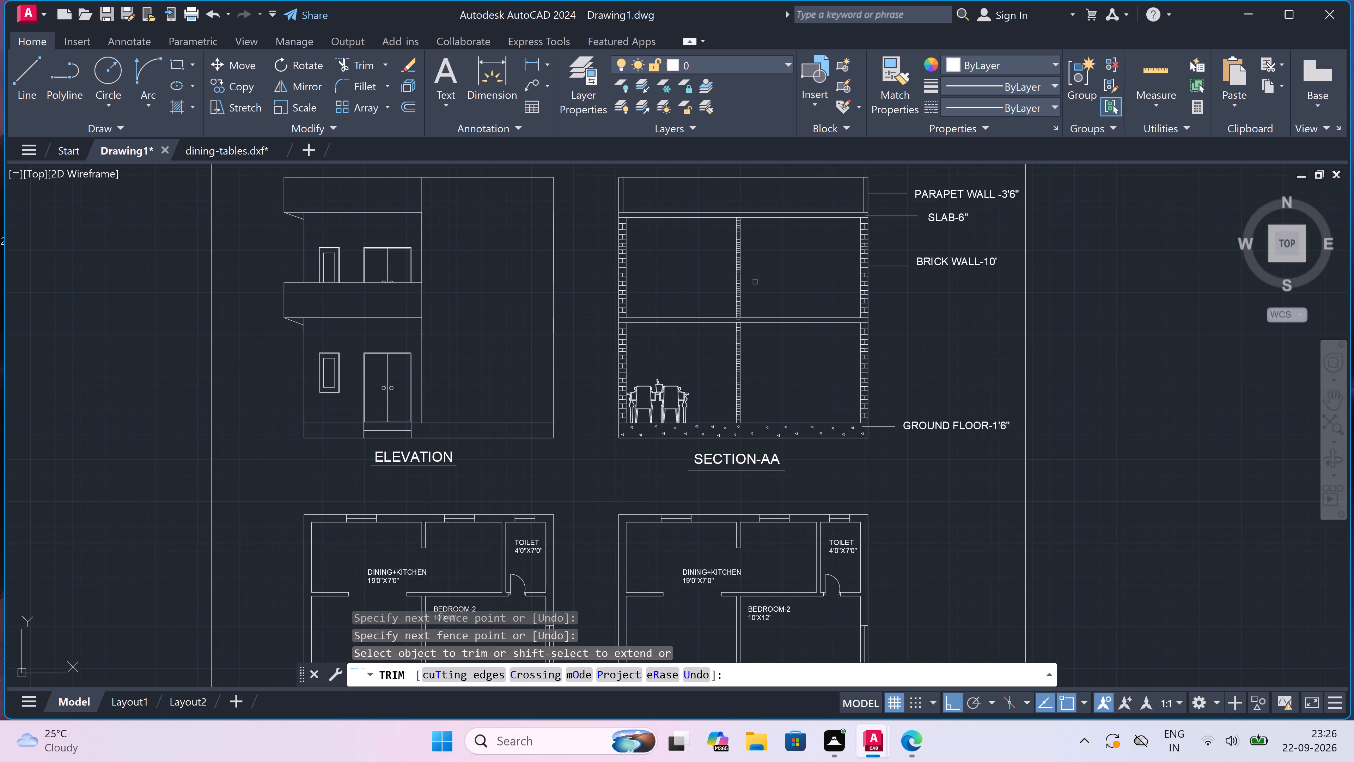
{"action": "key", "text": "Escape"}
Trim away the two middle-wall course lines lying inside the intermediate slab between the storeys.
{"action": "scroll", "coordinate": [755, 282], "scroll_direction": "down", "scroll_amount": 1}
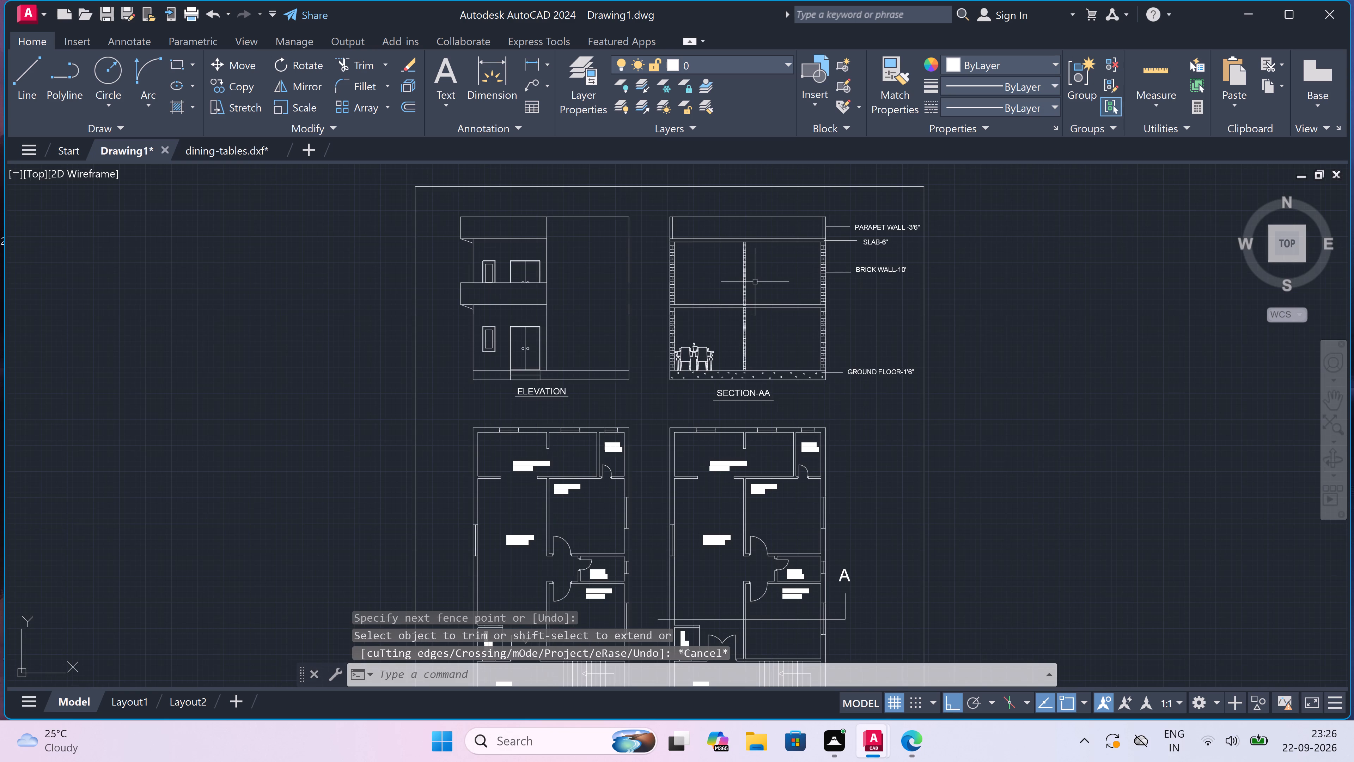
{"action": "scroll", "coordinate": [755, 282], "scroll_direction": "up", "scroll_amount": 2}
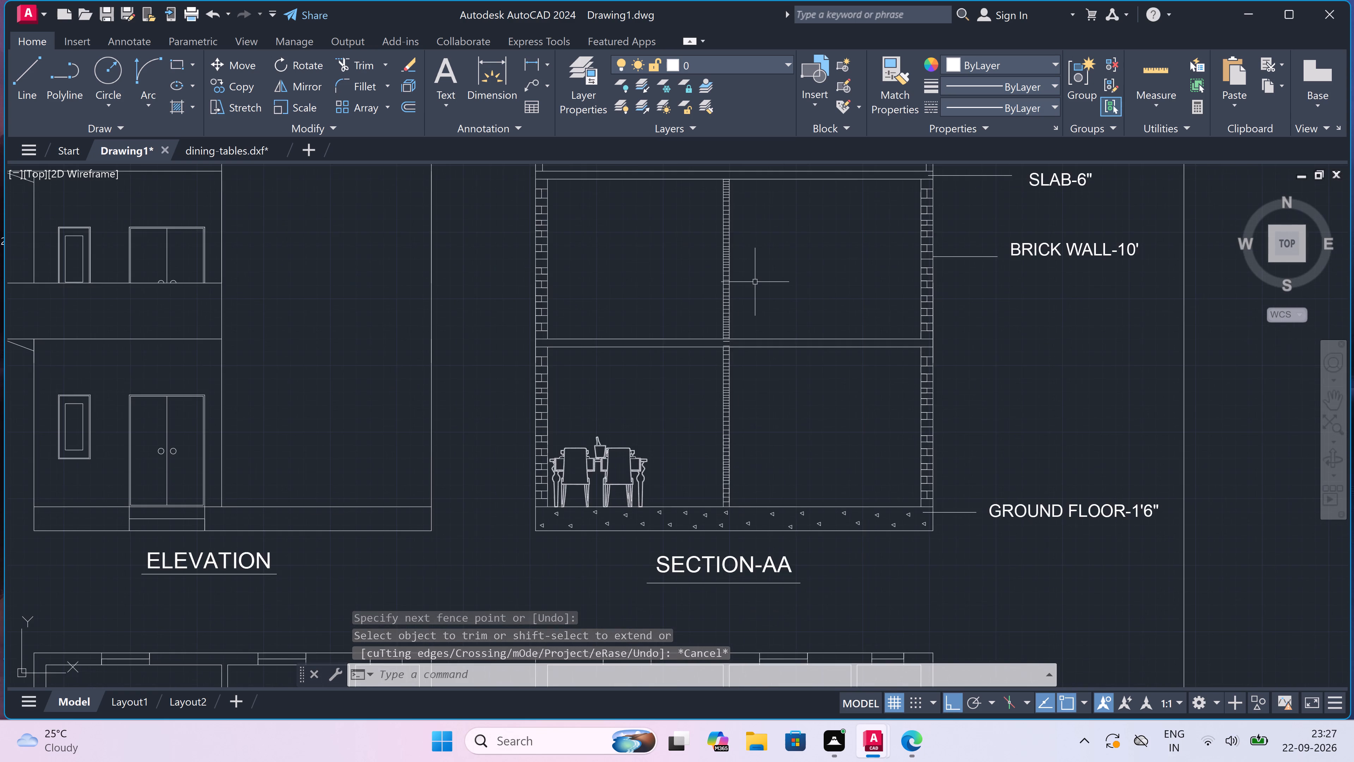
{"action": "scroll", "coordinate": [755, 282], "scroll_direction": "down", "scroll_amount": 1}
{"action": "scroll", "coordinate": [740, 315], "scroll_direction": "up", "scroll_amount": 3}
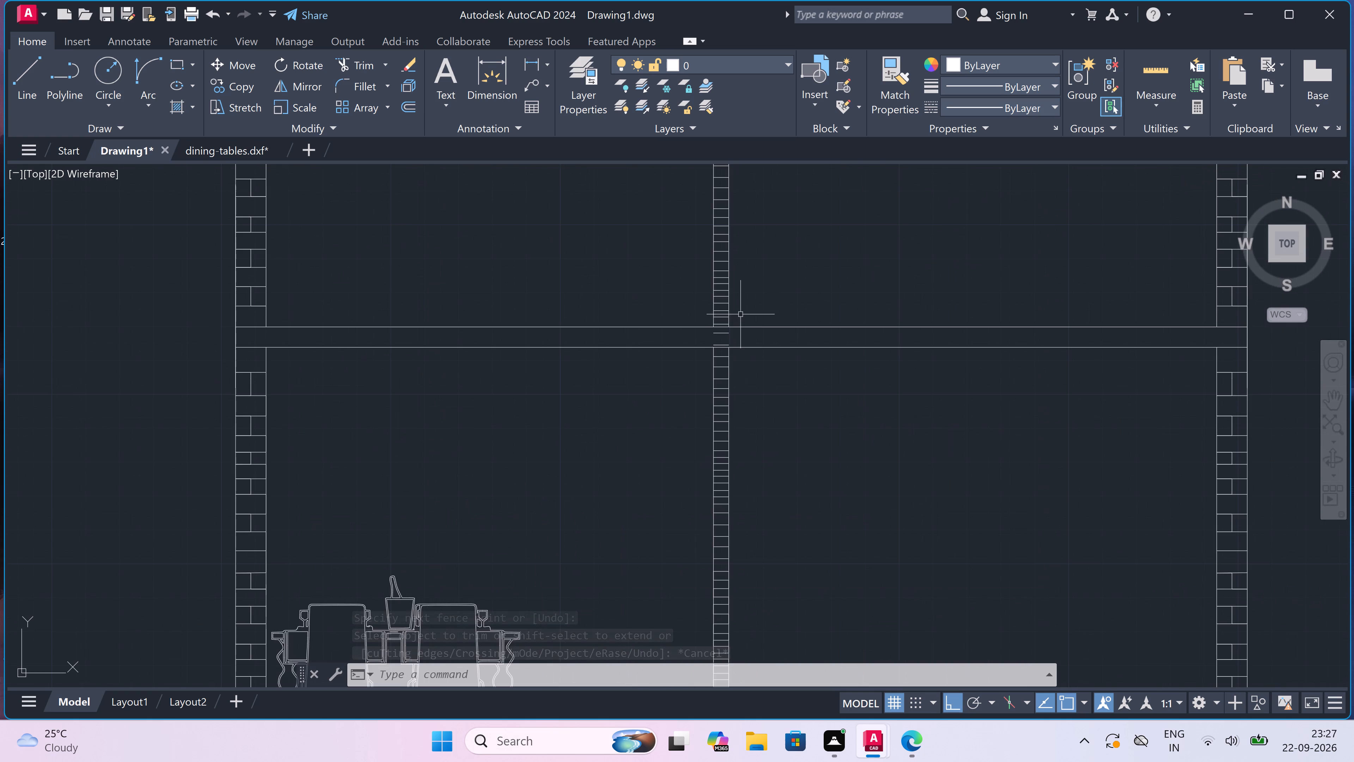
{"action": "scroll", "coordinate": [705, 342], "scroll_direction": "up", "scroll_amount": 3}
{"action": "key", "text": "space"}
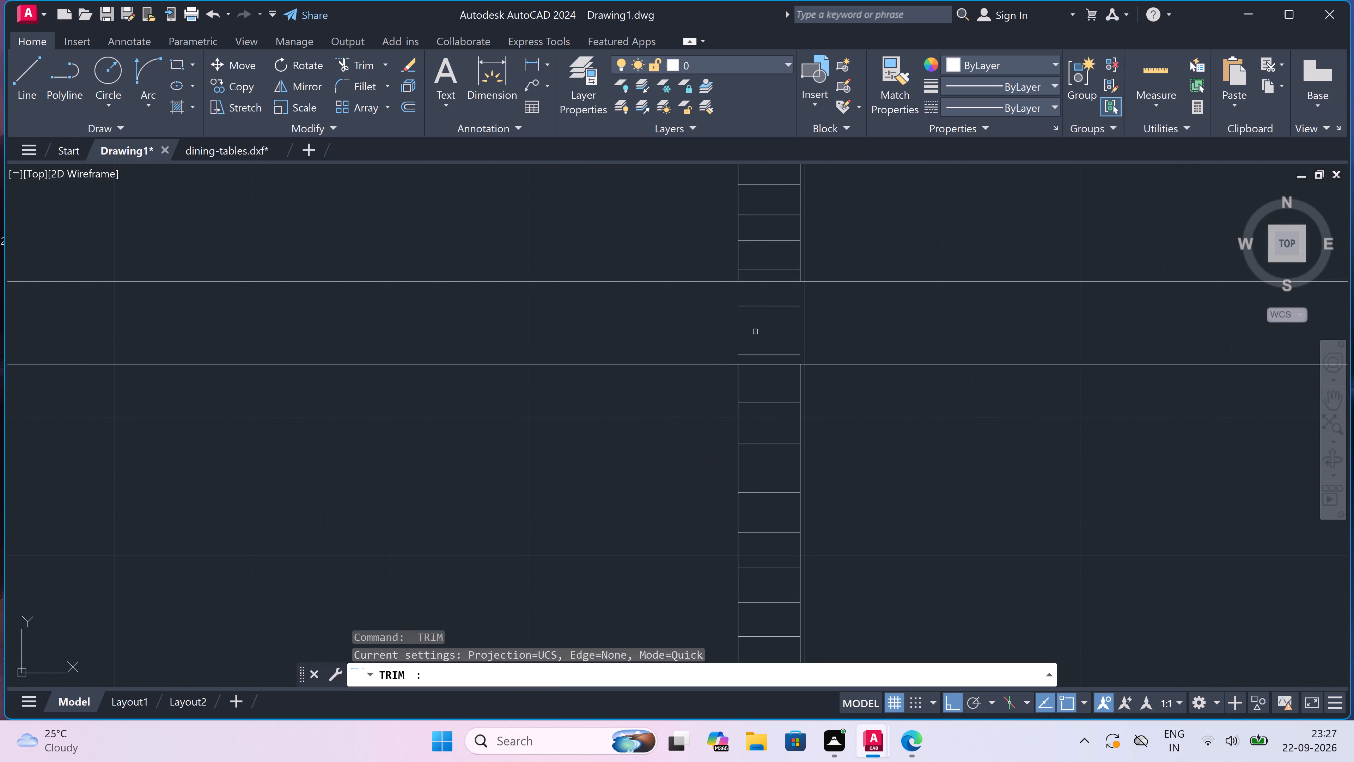
{"action": "scroll", "coordinate": [760, 315], "scroll_direction": "up", "scroll_amount": 2}
{"action": "left_click", "coordinate": [794, 255]}
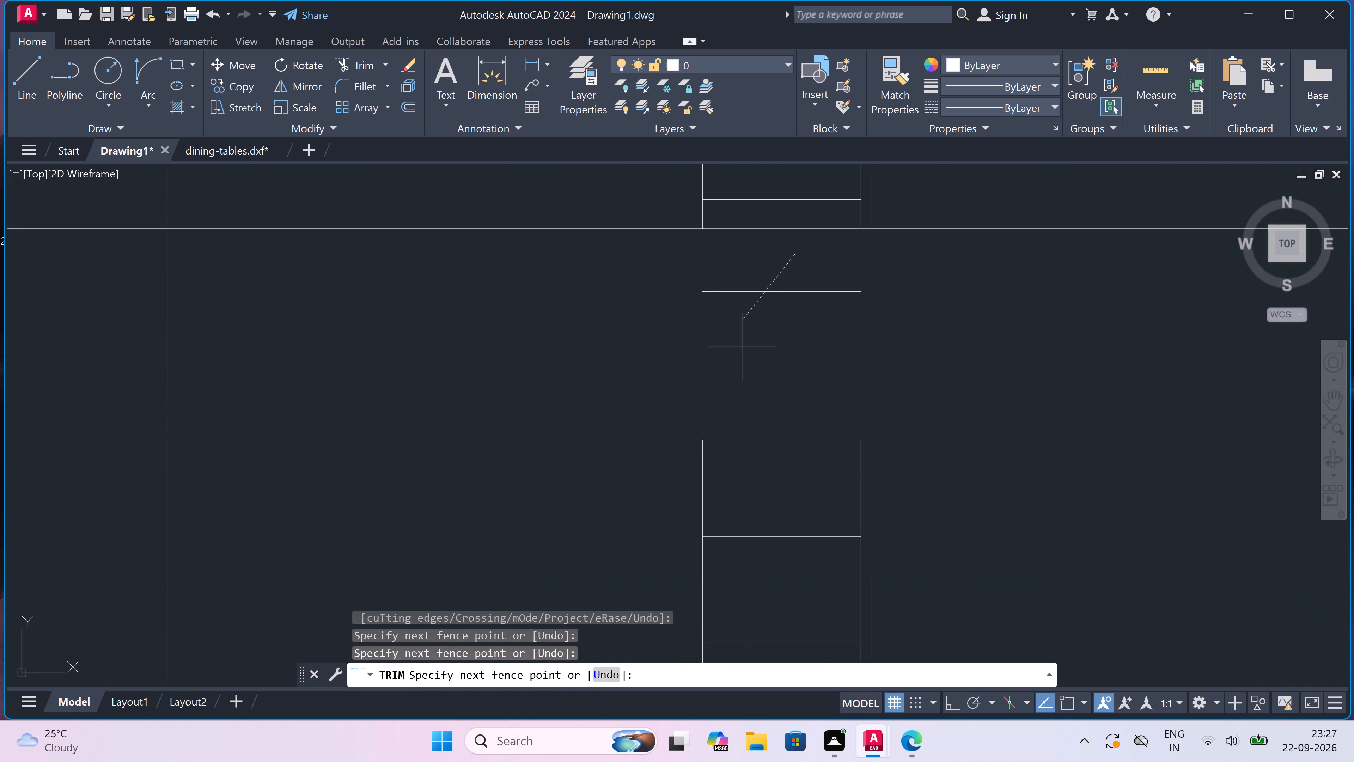
{"action": "left_click", "coordinate": [739, 428]}
{"action": "scroll", "coordinate": [725, 376], "scroll_direction": "down", "scroll_amount": 3}
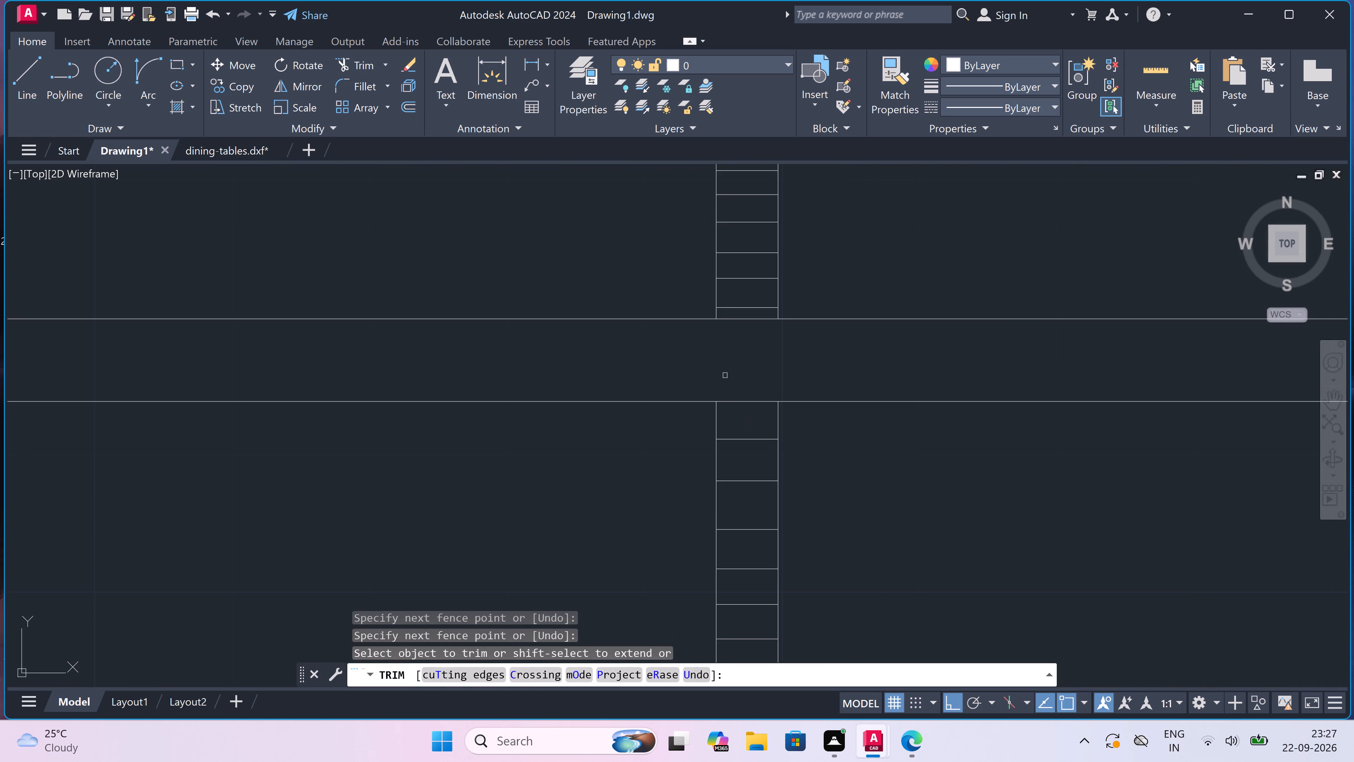
{"action": "scroll", "coordinate": [725, 375], "scroll_direction": "down", "scroll_amount": 4}
{"action": "key", "text": "Escape"}
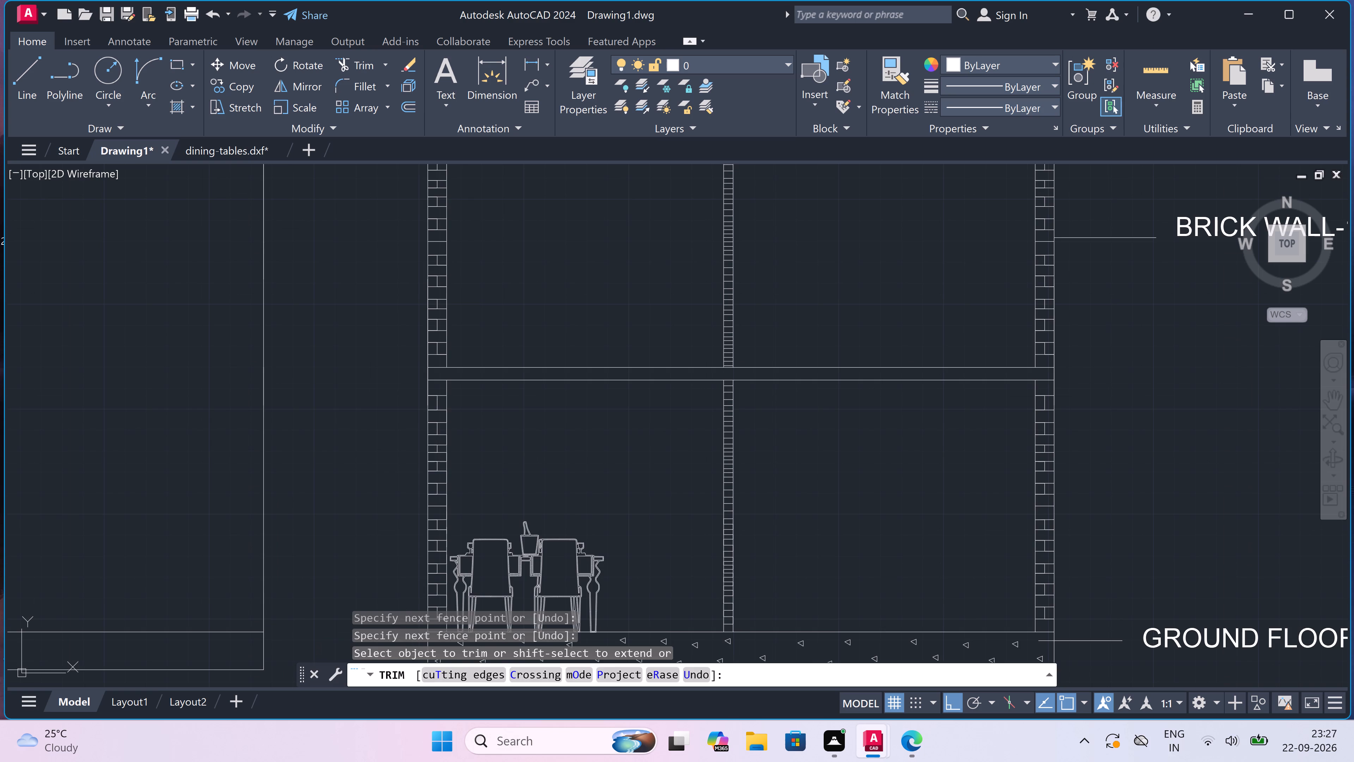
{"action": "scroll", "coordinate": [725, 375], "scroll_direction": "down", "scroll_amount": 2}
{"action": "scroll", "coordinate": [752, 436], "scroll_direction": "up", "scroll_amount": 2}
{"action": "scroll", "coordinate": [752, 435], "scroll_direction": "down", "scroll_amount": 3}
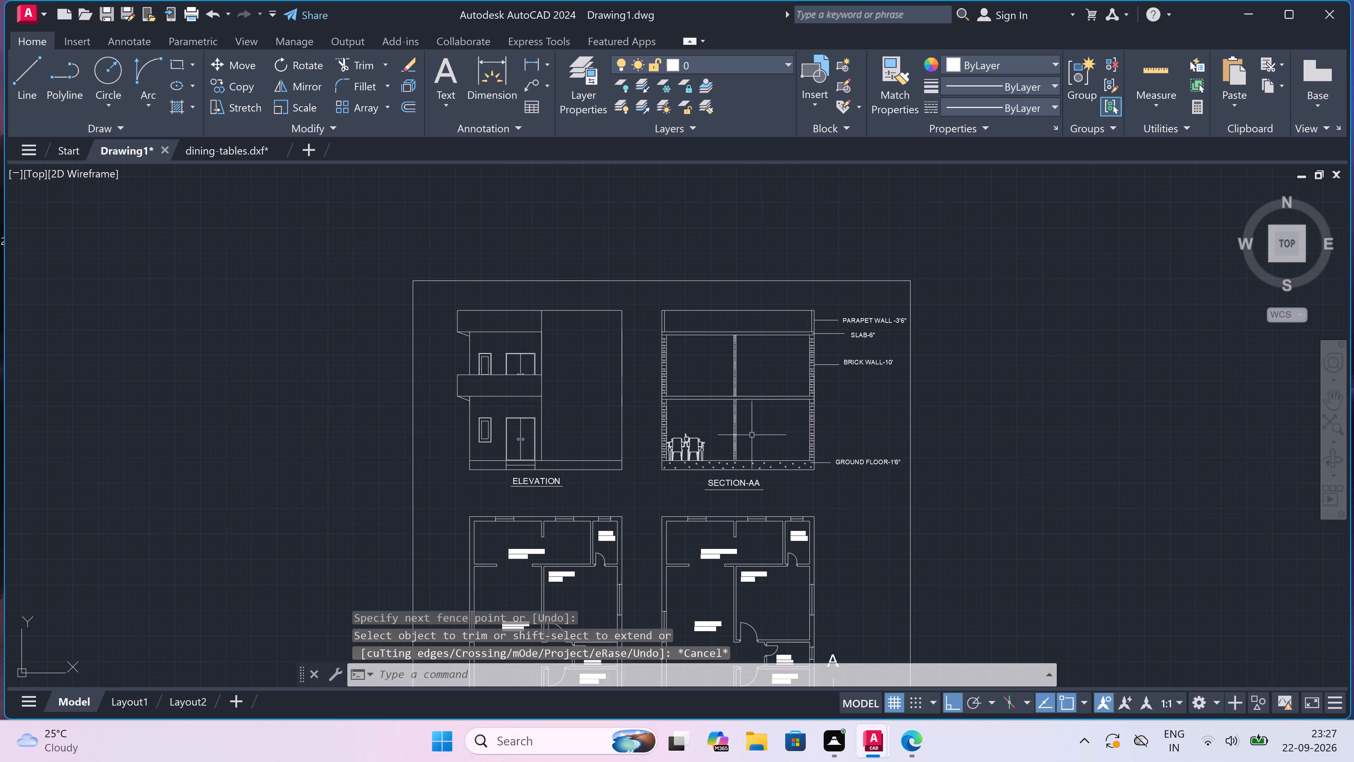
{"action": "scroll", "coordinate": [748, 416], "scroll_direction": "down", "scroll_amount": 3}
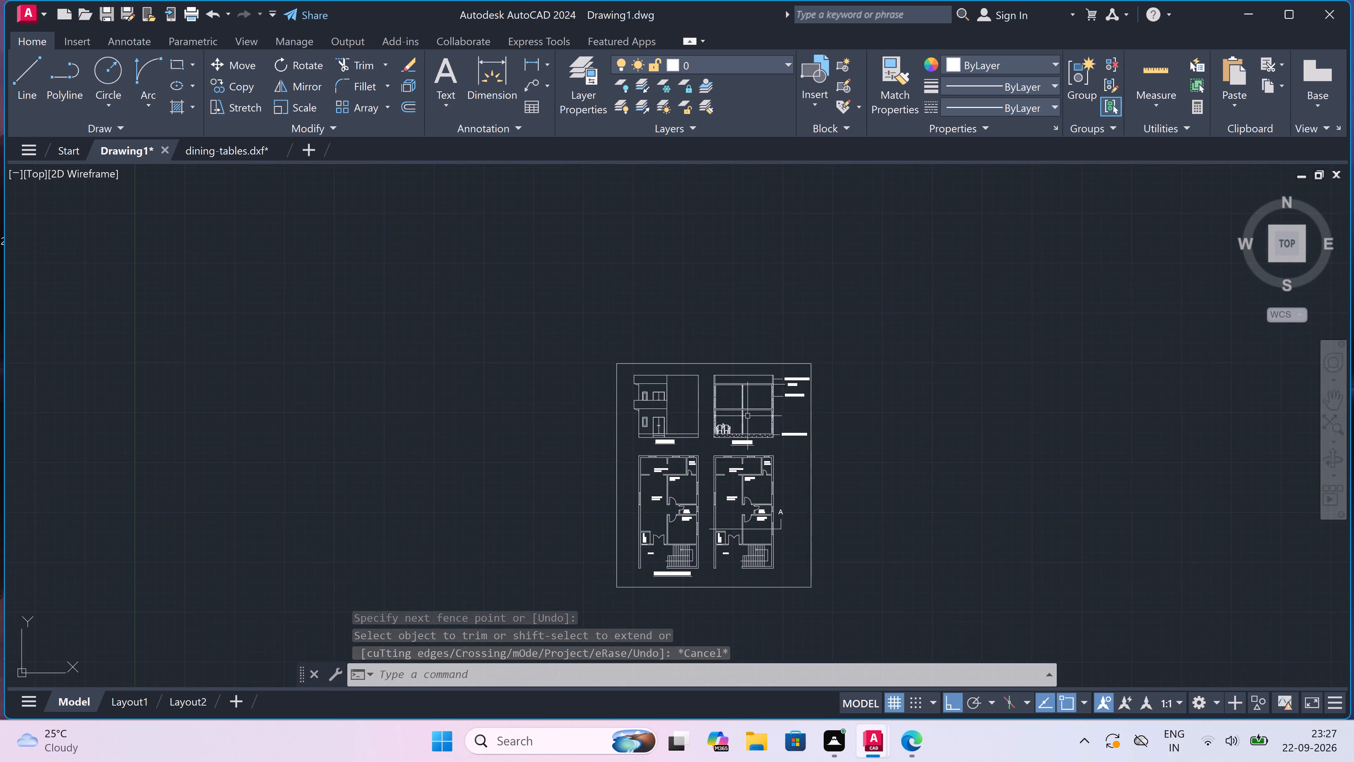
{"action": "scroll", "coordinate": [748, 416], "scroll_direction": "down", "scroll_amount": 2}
Place multiline text reading "dini" just above the dining set in the lower storey of Section-AA.
{"action": "scroll", "coordinate": [748, 416], "scroll_direction": "up", "scroll_amount": 5}
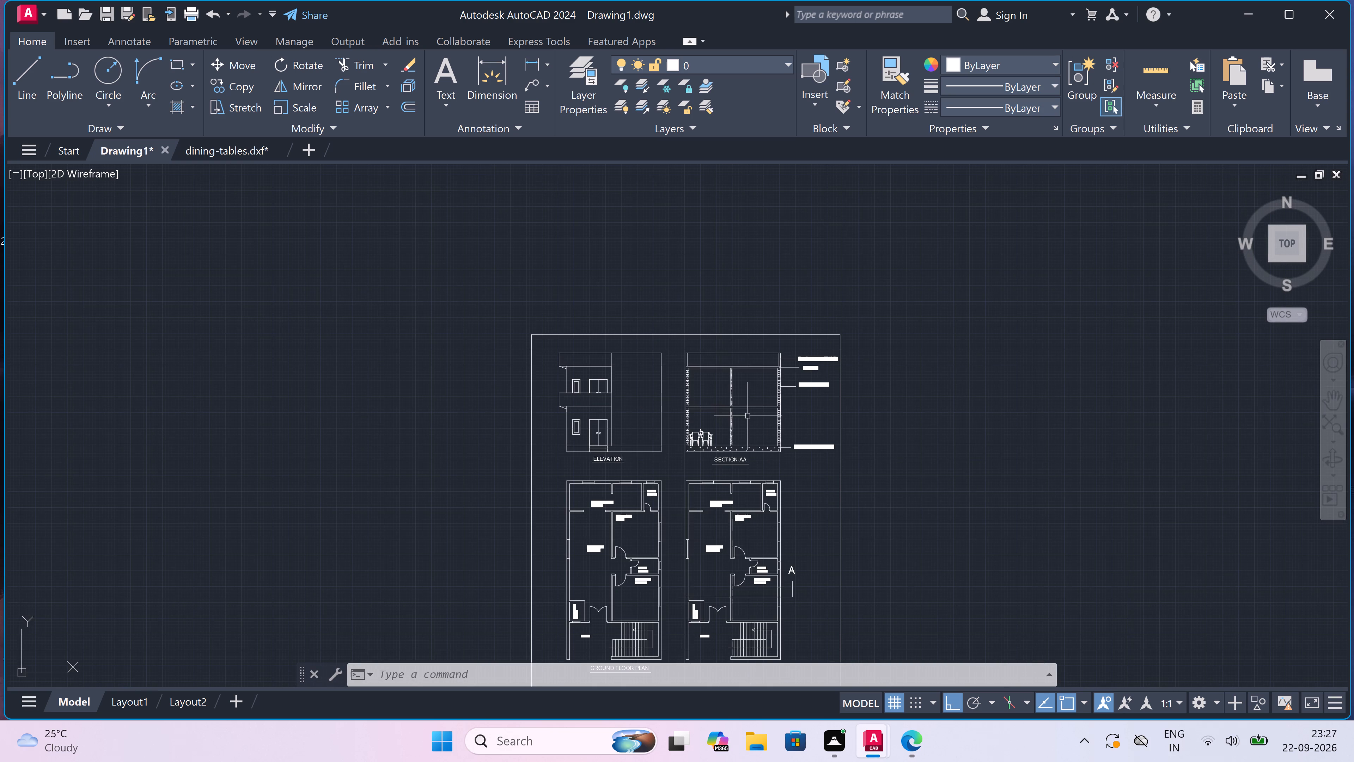
{"action": "scroll", "coordinate": [693, 427], "scroll_direction": "up", "scroll_amount": 3}
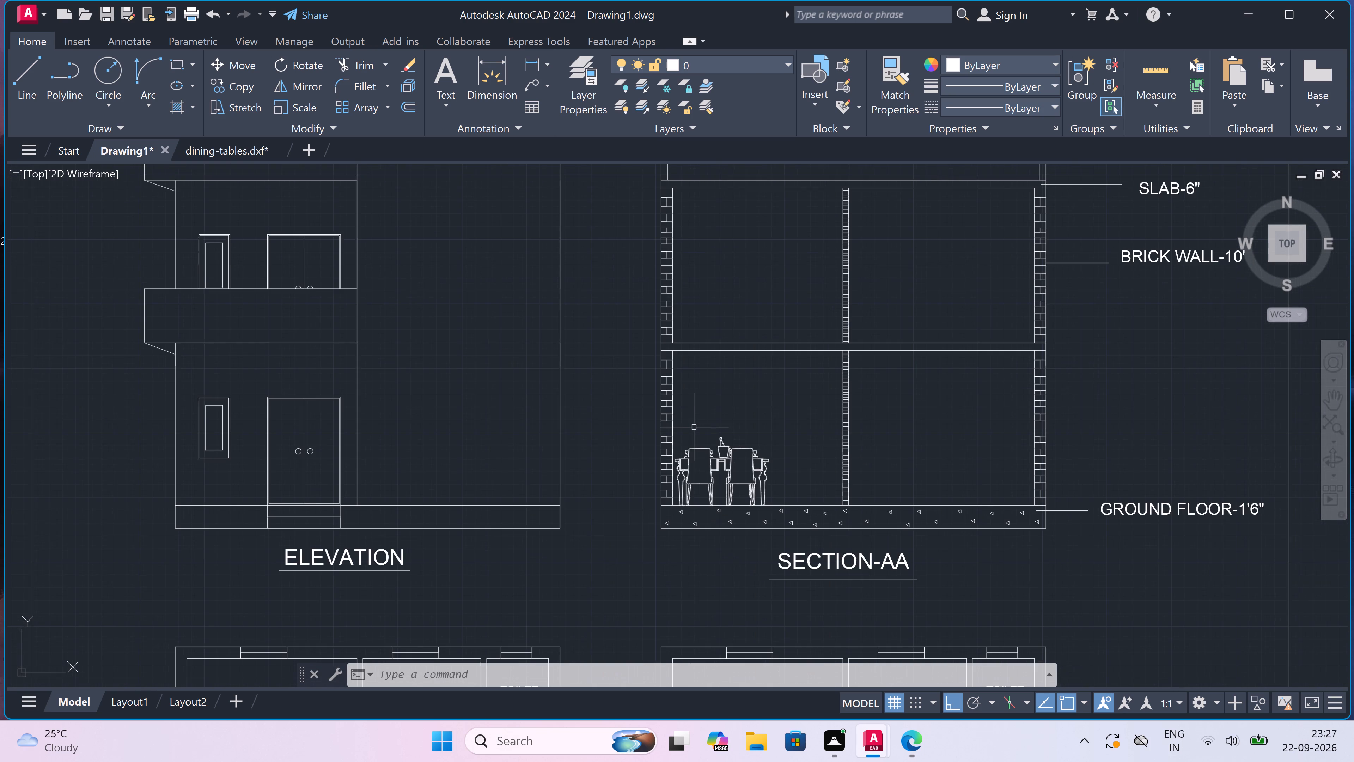
{"action": "scroll", "coordinate": [694, 427], "scroll_direction": "up", "scroll_amount": 2}
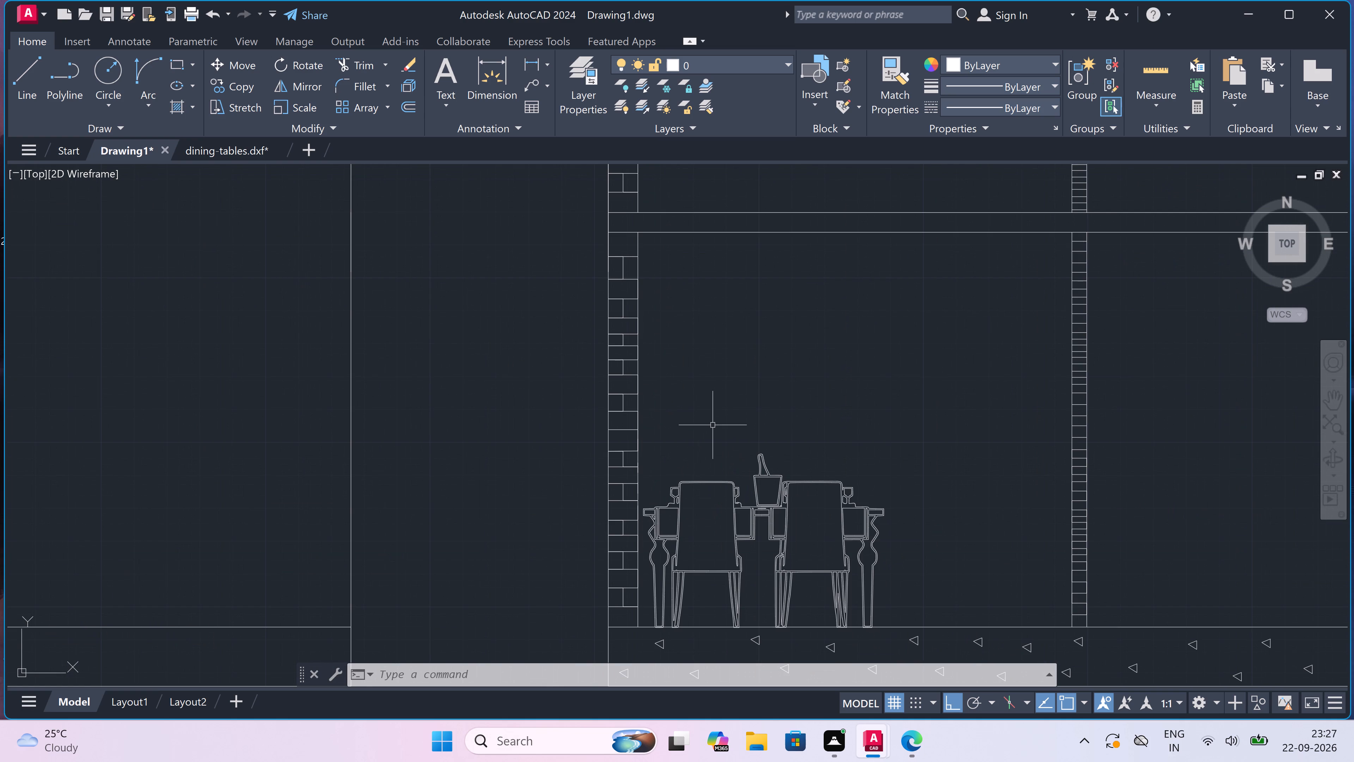
{"action": "type", "text": "mt"}
{"action": "key", "text": "space"}
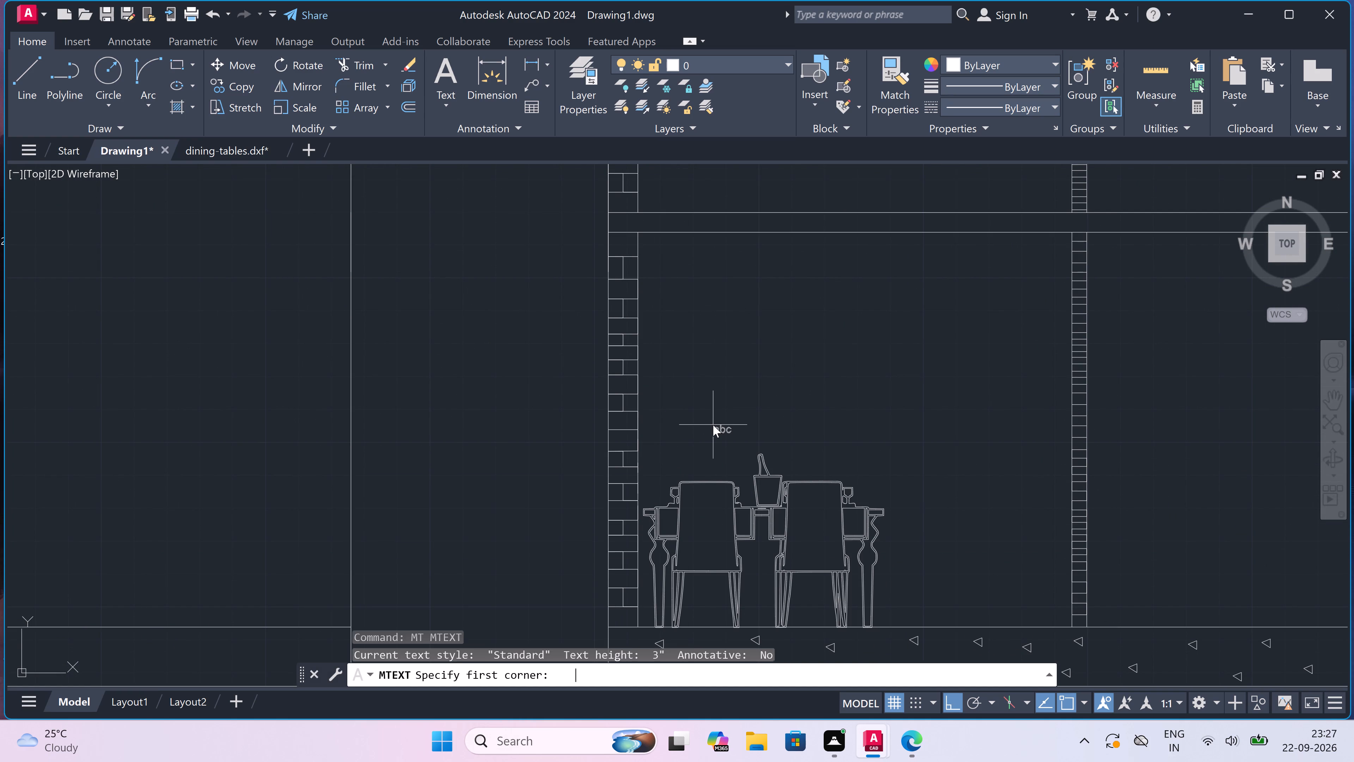
{"action": "left_click", "coordinate": [713, 422]}
{"action": "left_click", "coordinate": [838, 452]}
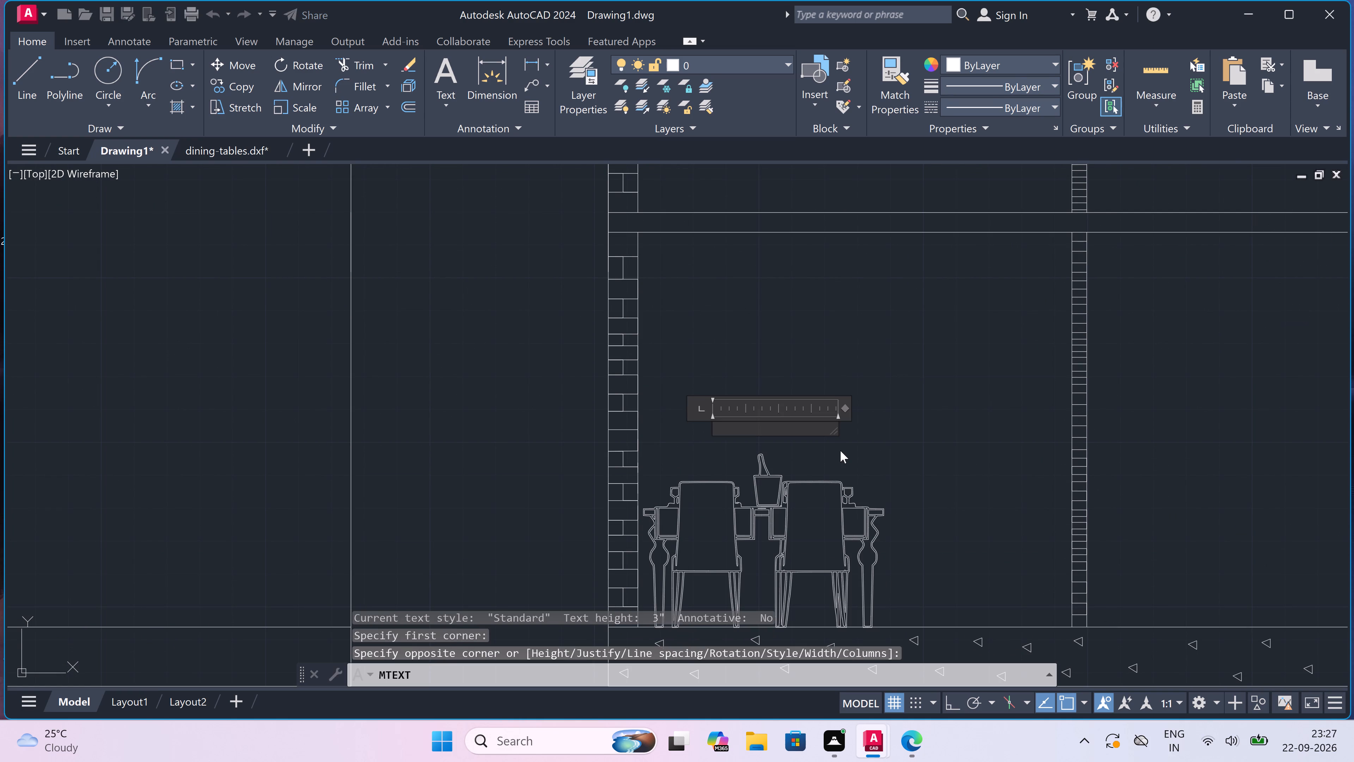
{"action": "key", "text": "d"}
{"action": "type", "text": "ini"}
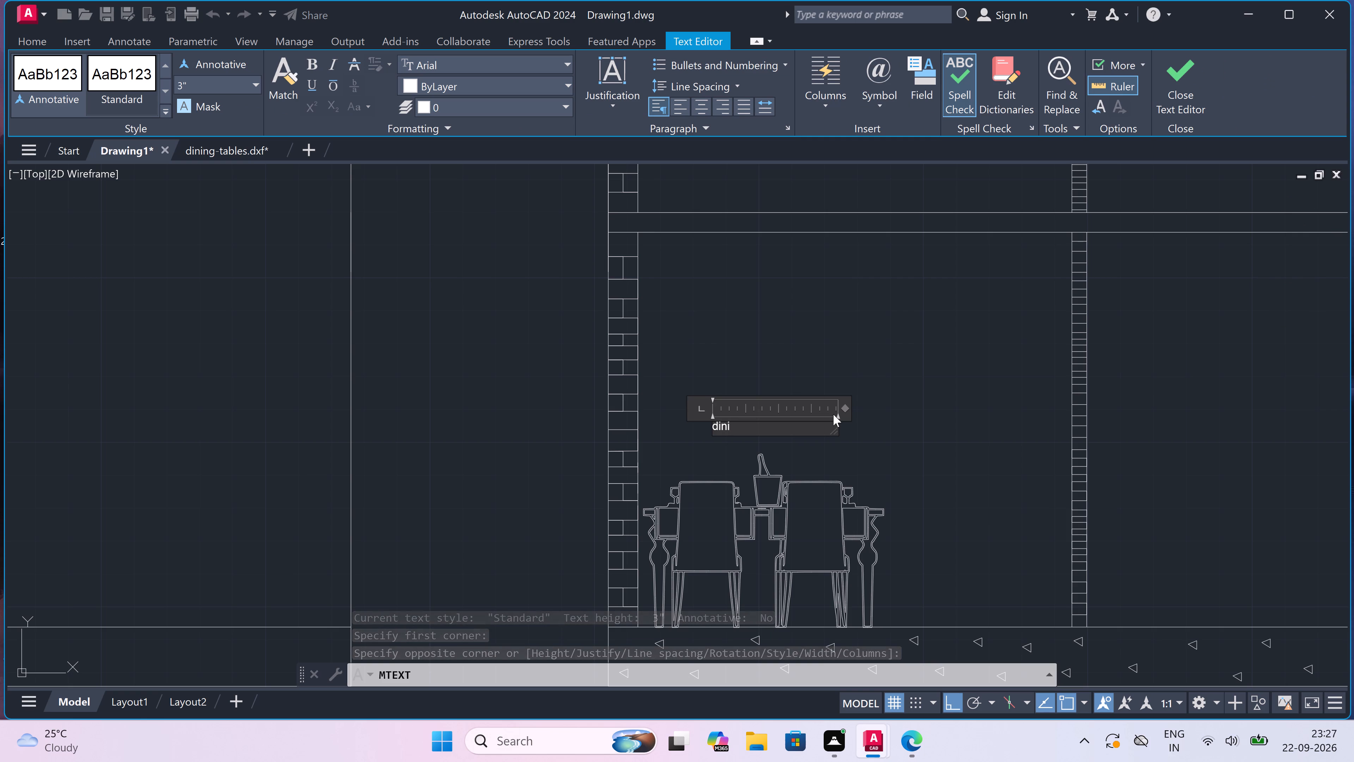
{"action": "left_click", "coordinate": [819, 359]}
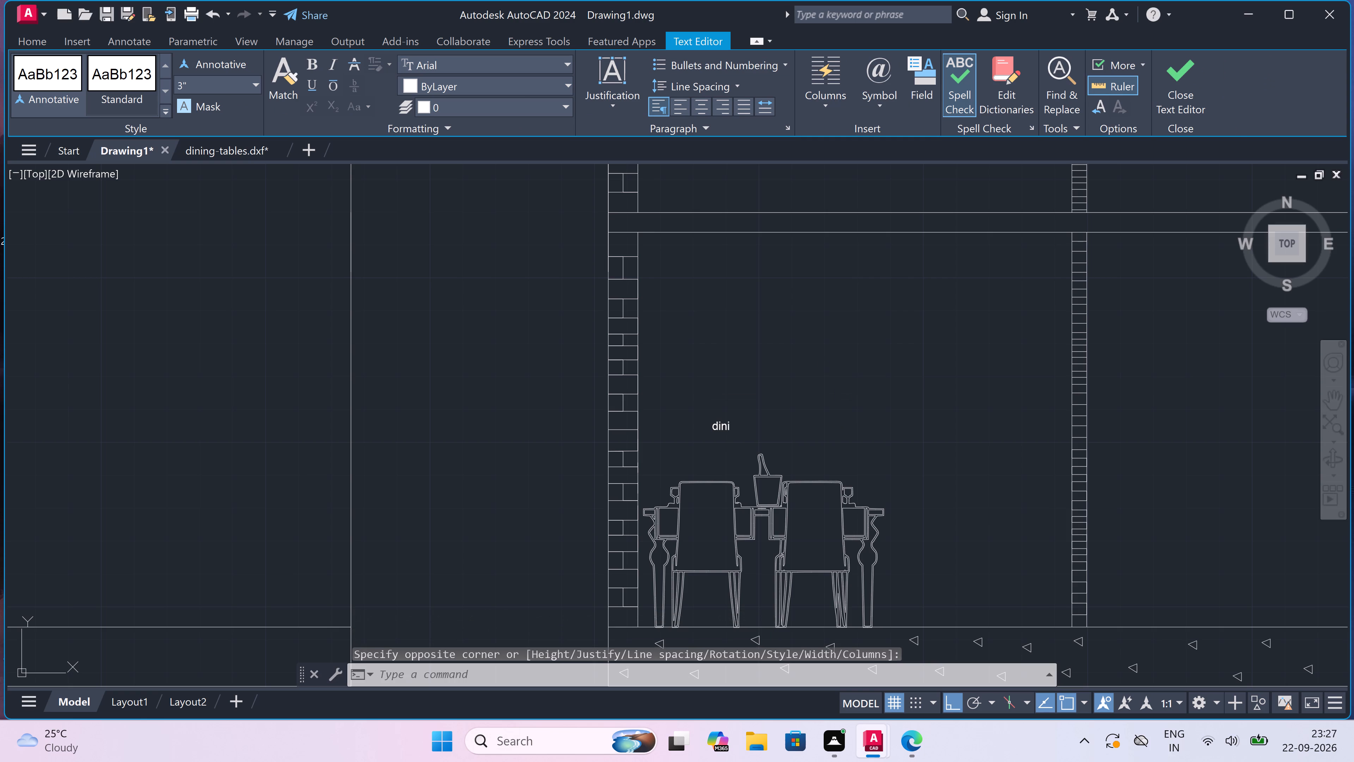
Select the "dini" text above the dining set.
{"action": "left_click_drag", "start_coordinate": [760, 410], "coordinate": [728, 436]}
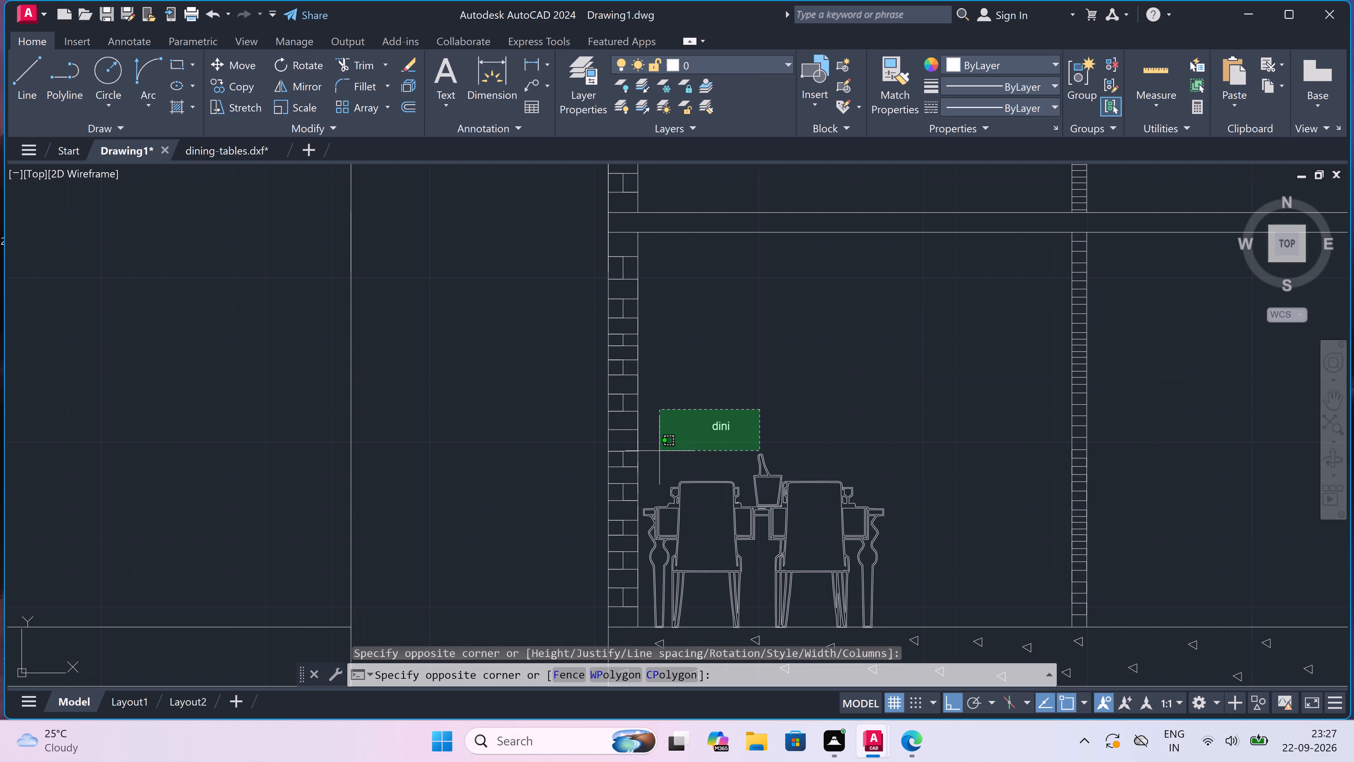
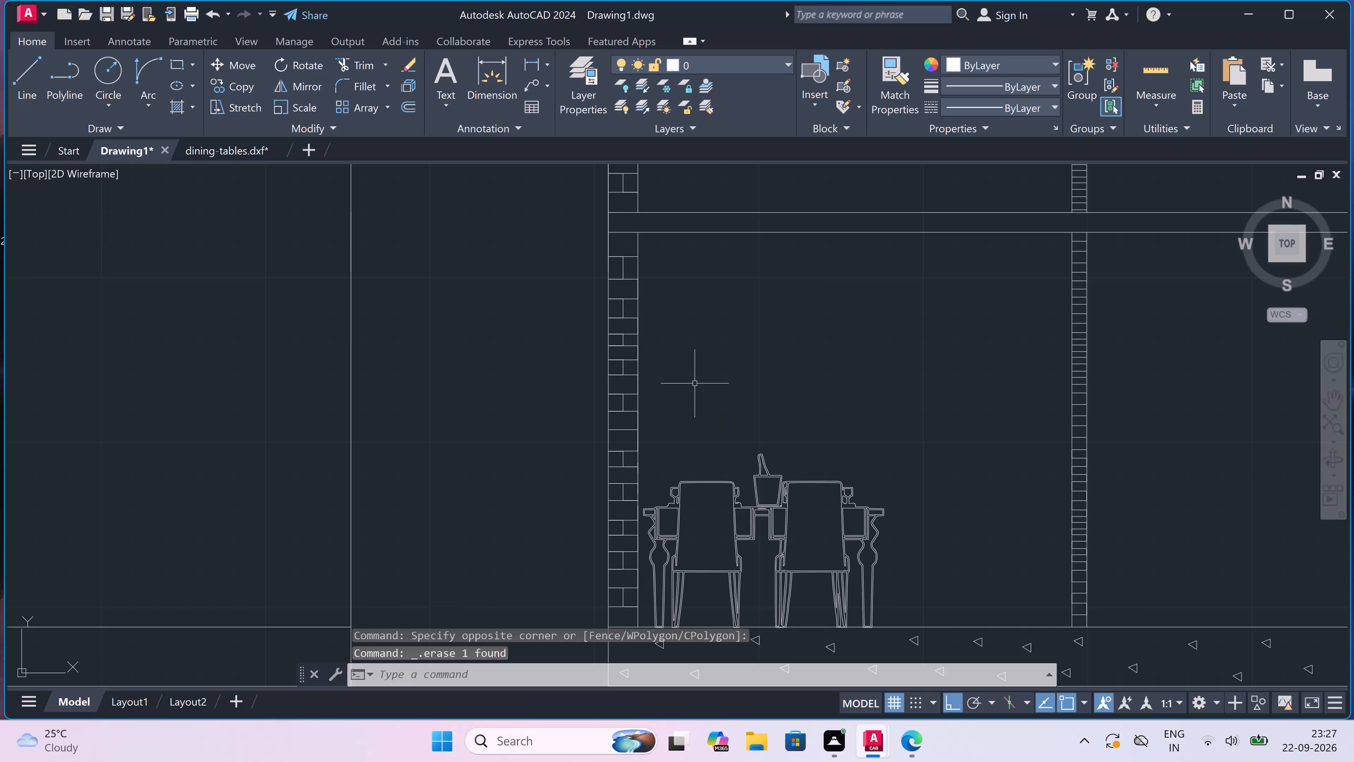
Review the dining set, wall coursing and leader notes of Section-AA and the overall sheet layout inside the border.
{"action": "scroll", "coordinate": [711, 361], "scroll_direction": "down", "scroll_amount": 1}
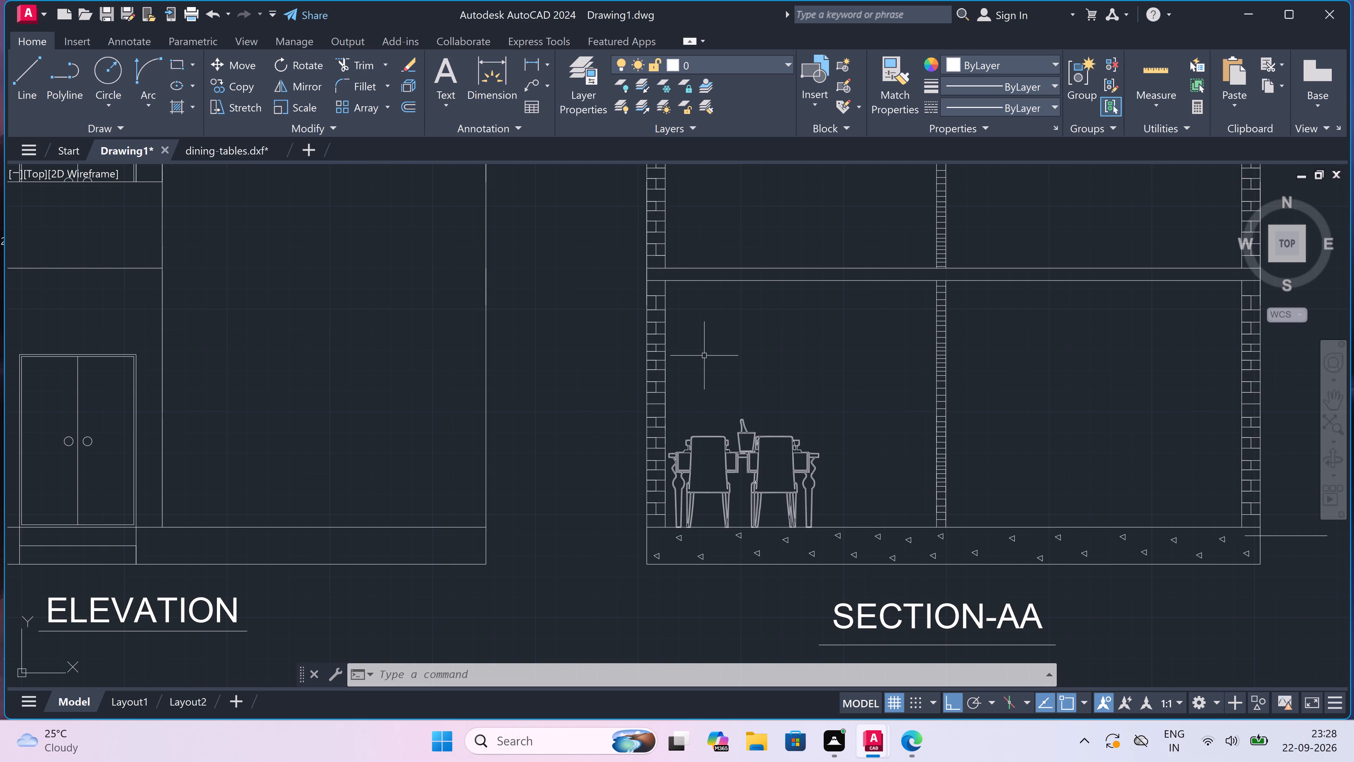
{"action": "scroll", "coordinate": [716, 346], "scroll_direction": "down", "scroll_amount": 2}
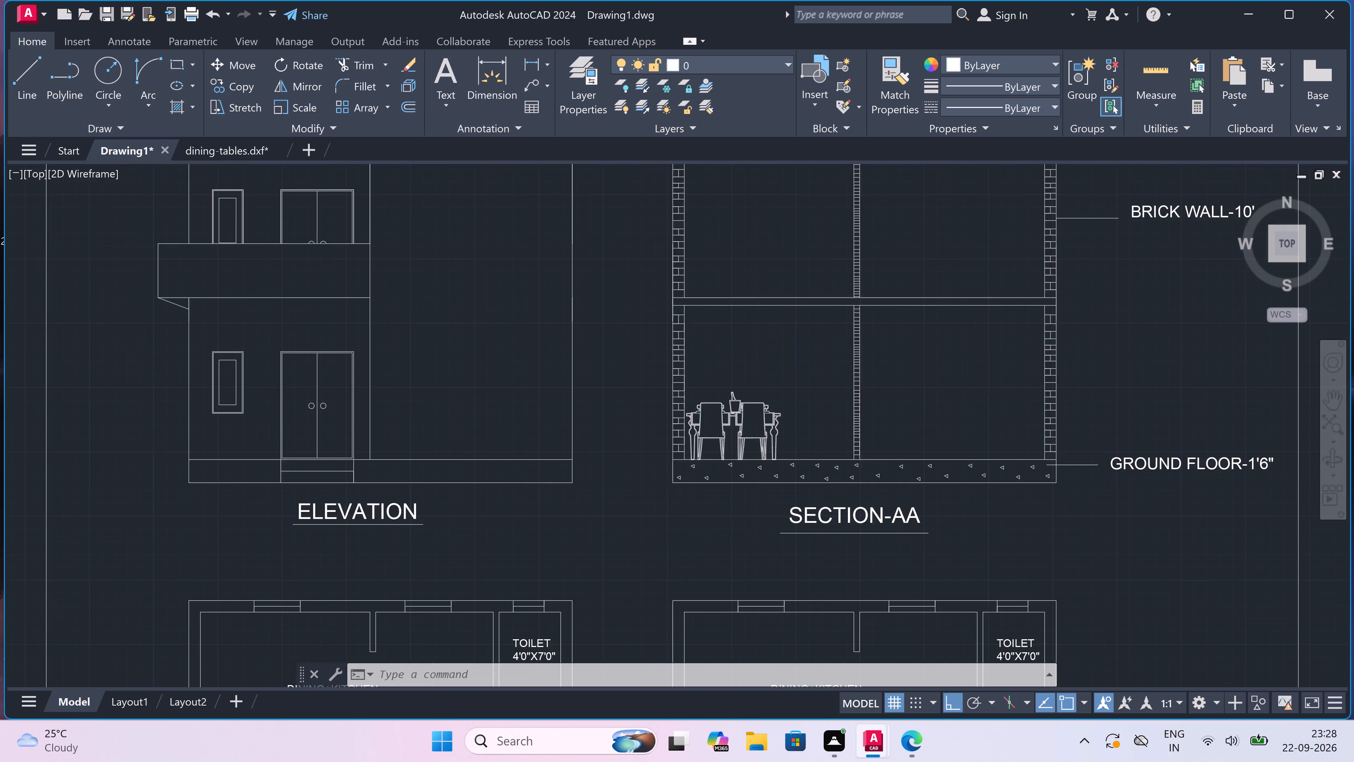
{"action": "scroll", "coordinate": [717, 346], "scroll_direction": "down", "scroll_amount": 1}
{"action": "scroll", "coordinate": [715, 326], "scroll_direction": "up", "scroll_amount": 4}
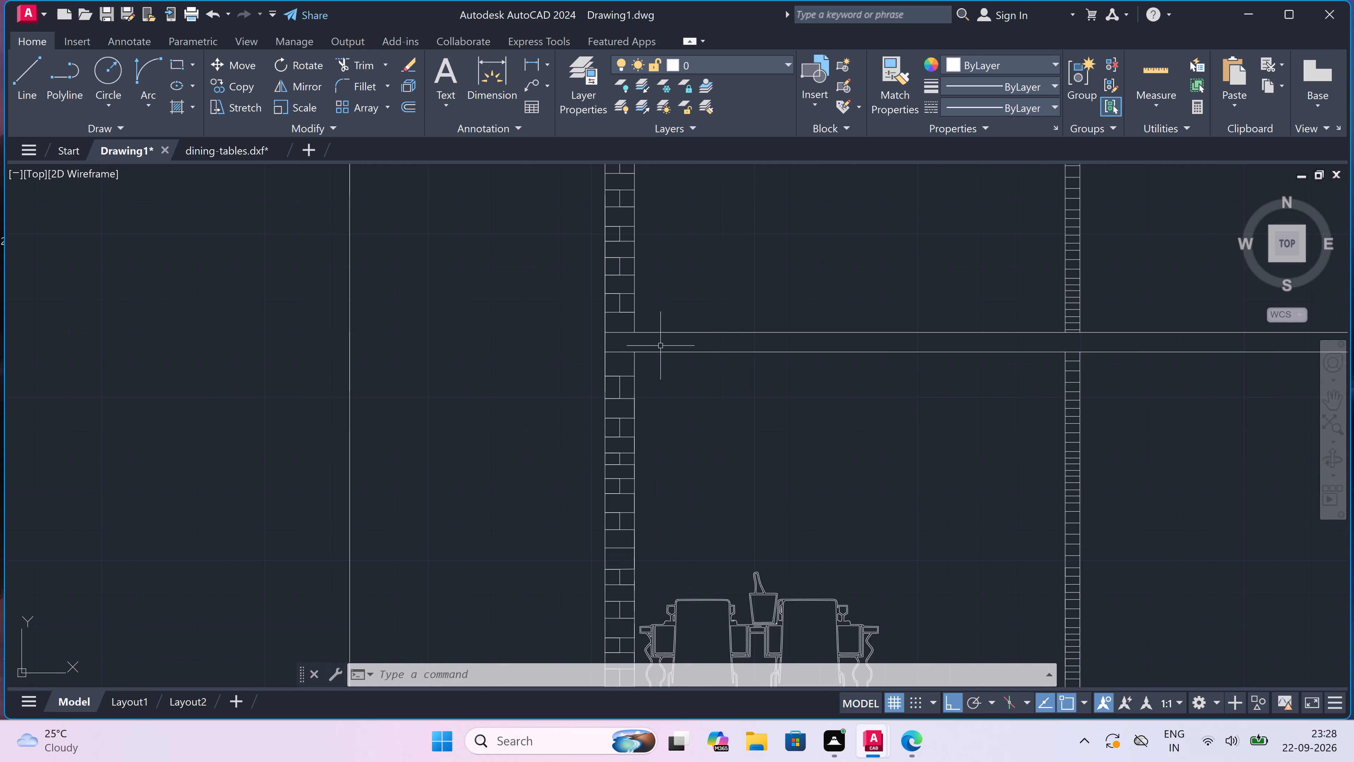
{"action": "scroll", "coordinate": [640, 337], "scroll_direction": "up", "scroll_amount": 3}
{"action": "scroll", "coordinate": [641, 332], "scroll_direction": "down", "scroll_amount": 3}
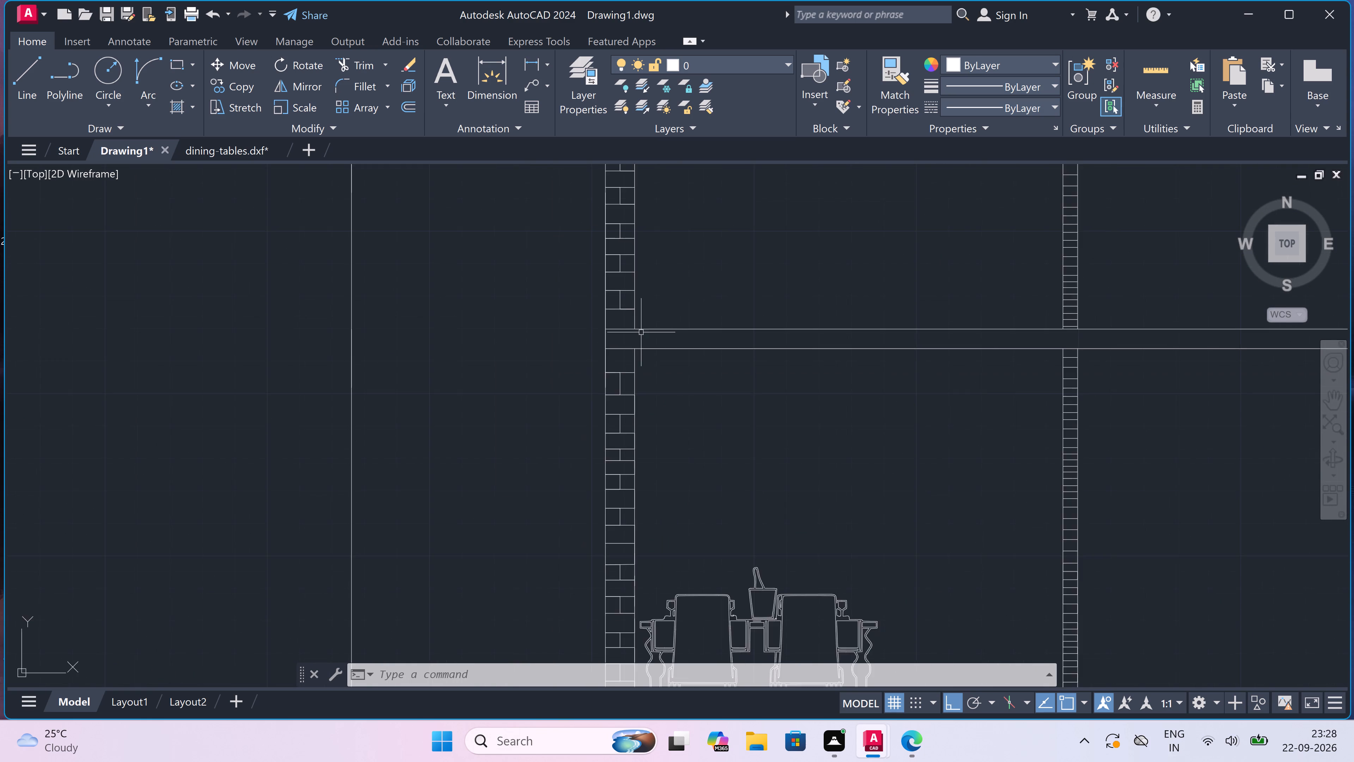
{"action": "scroll", "coordinate": [641, 332], "scroll_direction": "down", "scroll_amount": 5}
{"action": "scroll", "coordinate": [641, 332], "scroll_direction": "up", "scroll_amount": 2}
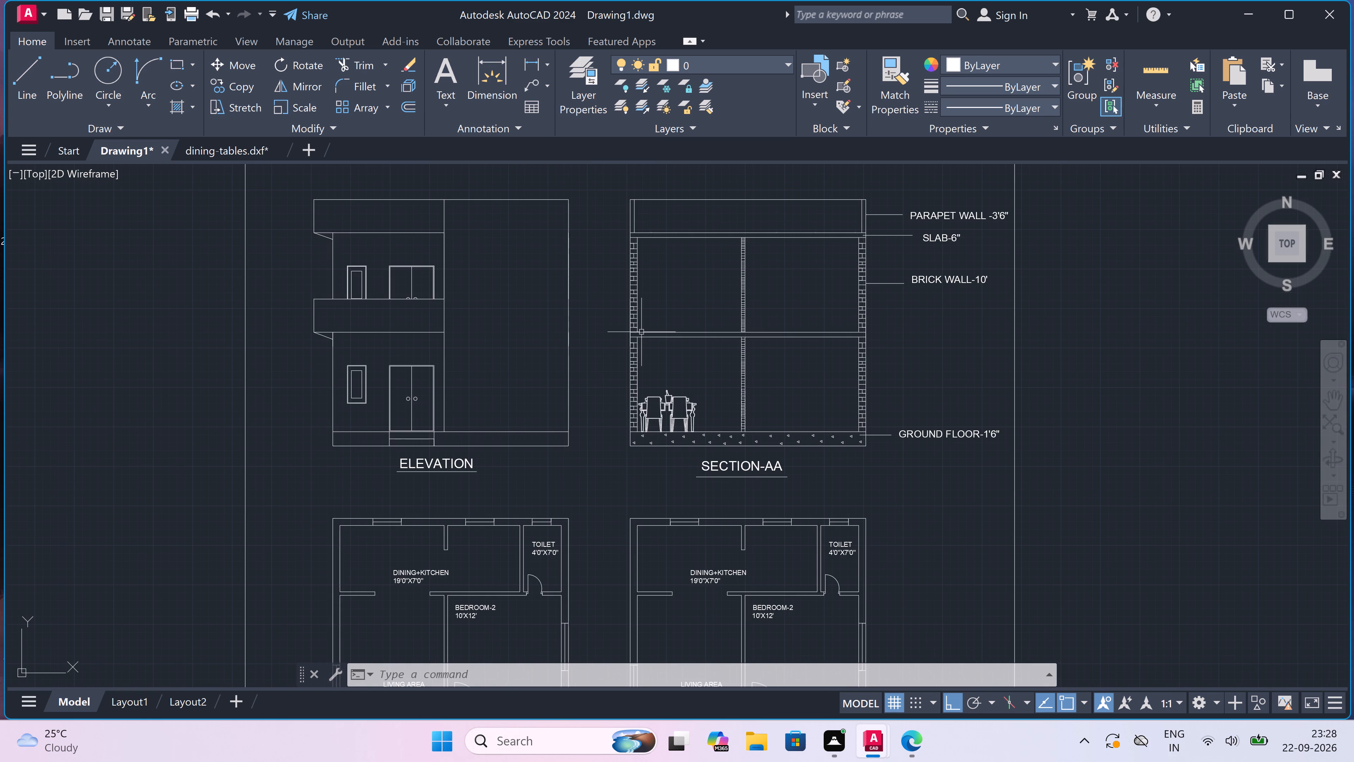
{"action": "scroll", "coordinate": [641, 332], "scroll_direction": "down", "scroll_amount": 1}
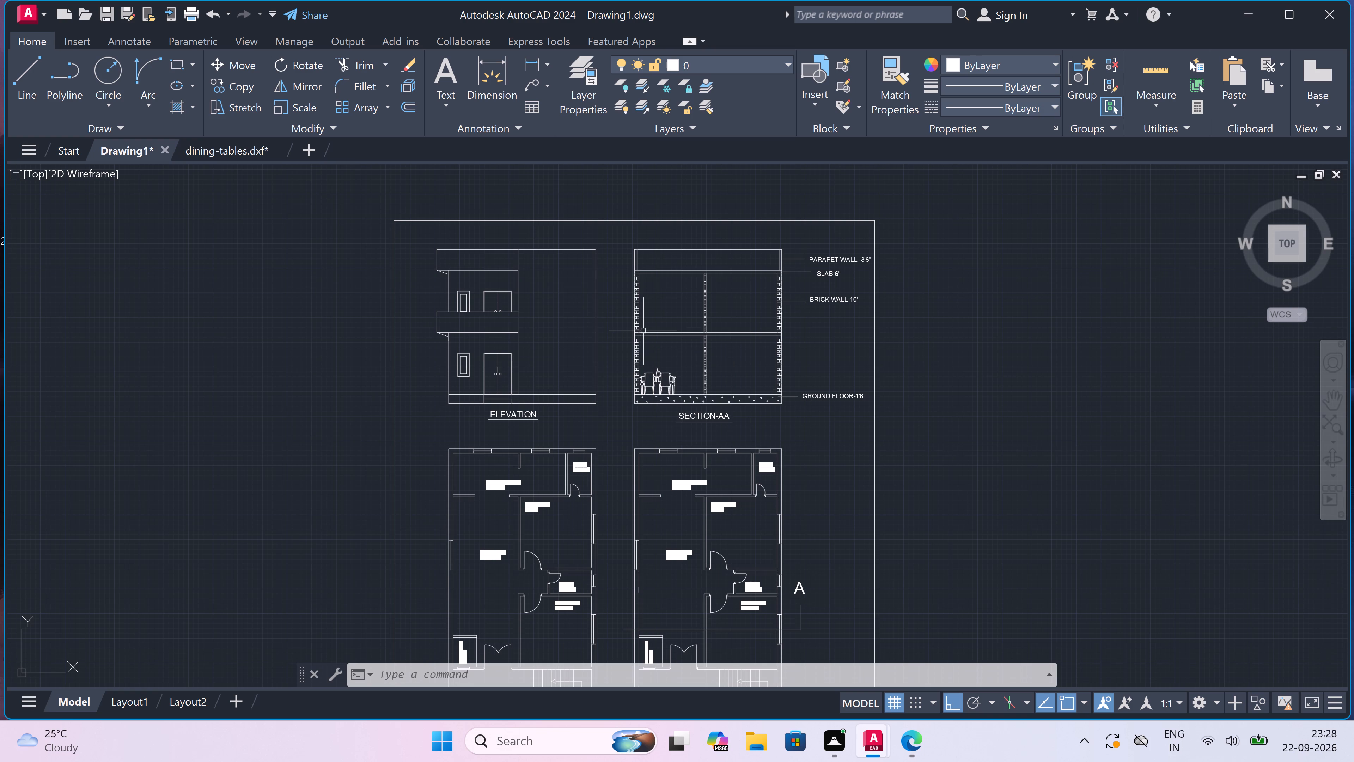
{"action": "scroll", "coordinate": [991, 254], "scroll_direction": "down", "scroll_amount": 3}
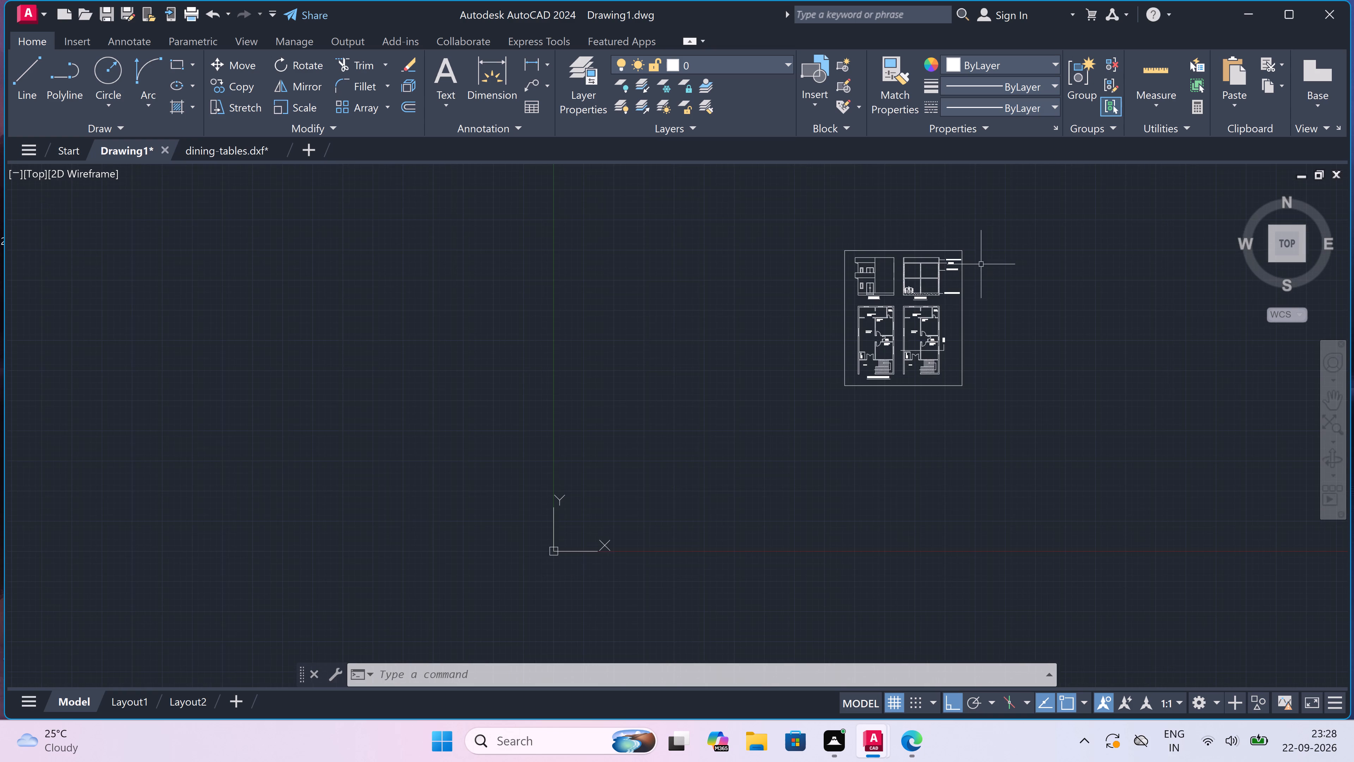
{"action": "scroll", "coordinate": [958, 266], "scroll_direction": "up", "scroll_amount": 5}
{"action": "scroll", "coordinate": [960, 266], "scroll_direction": "down", "scroll_amount": 1}
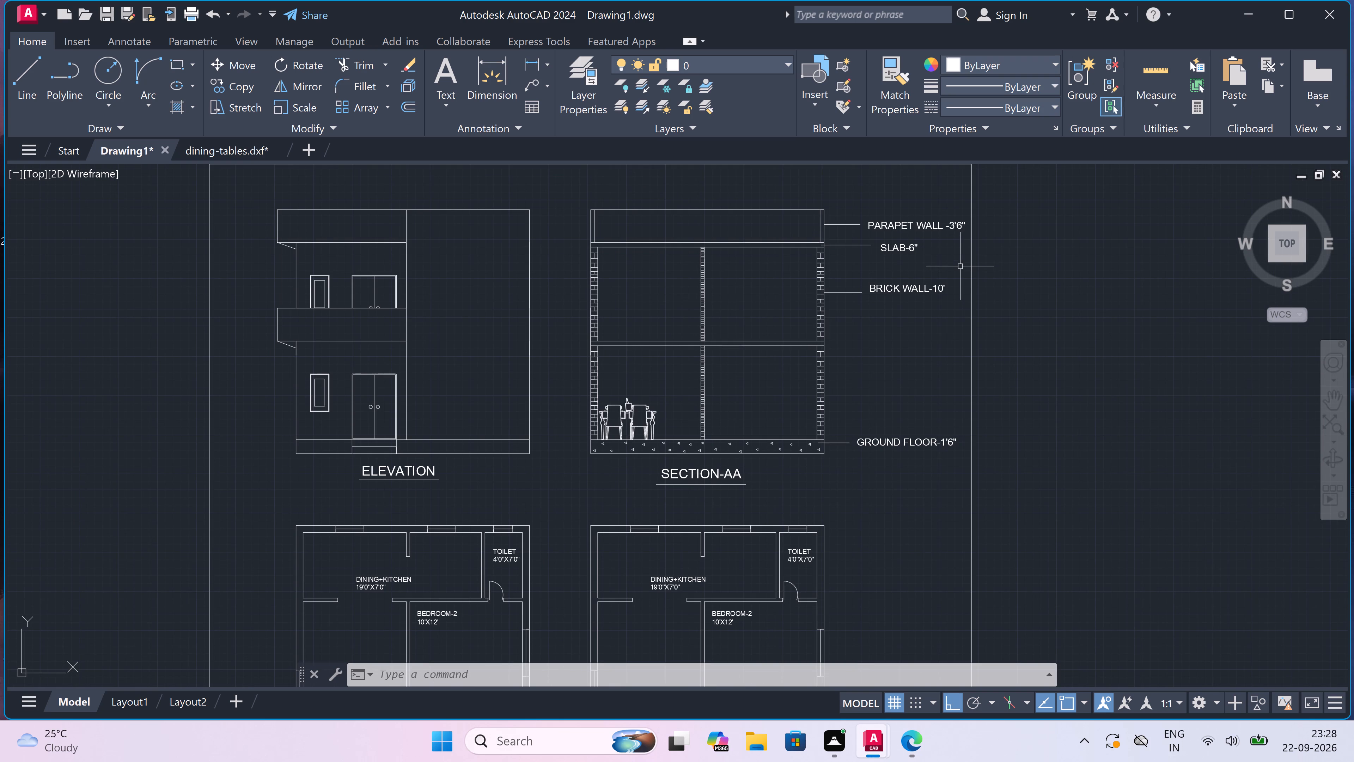
{"action": "scroll", "coordinate": [1092, 142], "scroll_direction": "down", "scroll_amount": 2}
{"action": "scroll", "coordinate": [928, 417], "scroll_direction": "down", "scroll_amount": 1}
{"action": "scroll", "coordinate": [929, 417], "scroll_direction": "up", "scroll_amount": 2}
{"action": "scroll", "coordinate": [929, 417], "scroll_direction": "down", "scroll_amount": 1}
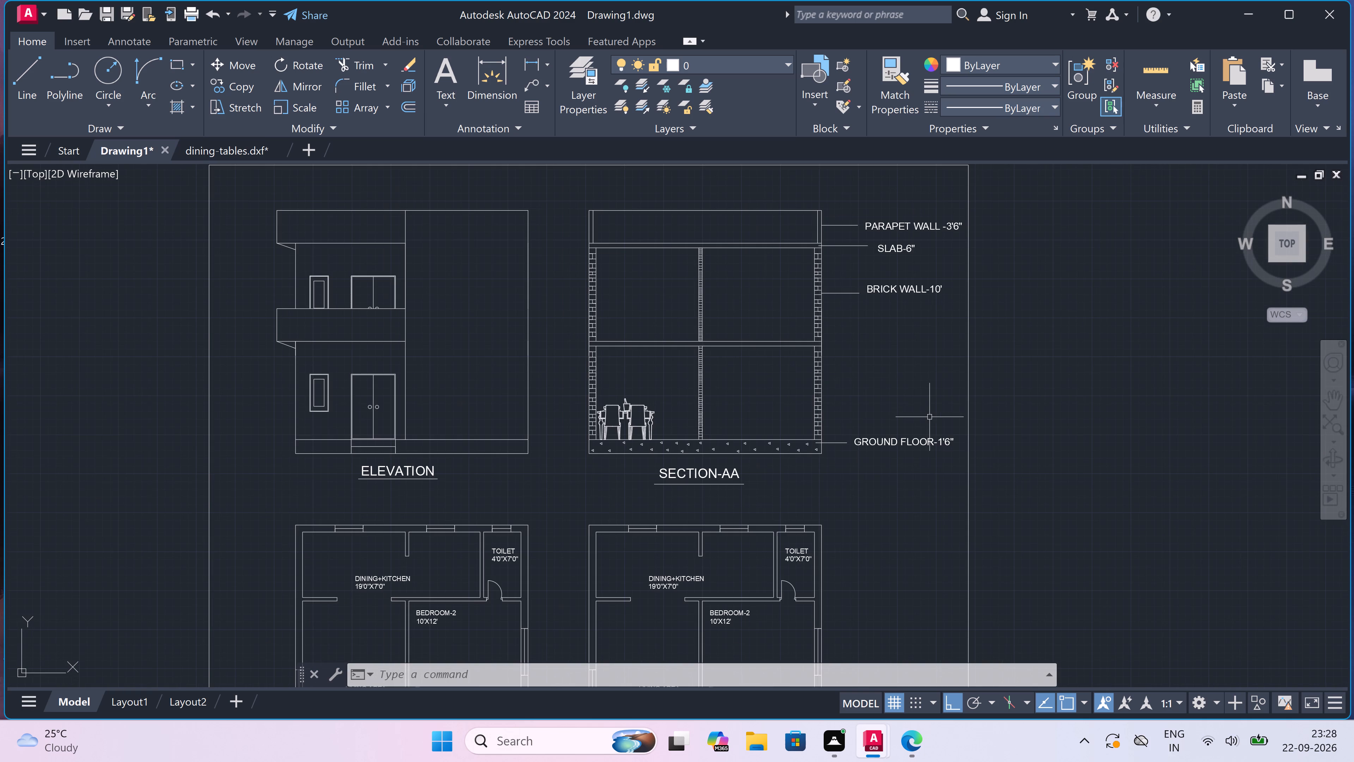
{"action": "scroll", "coordinate": [931, 418], "scroll_direction": "down", "scroll_amount": 1}
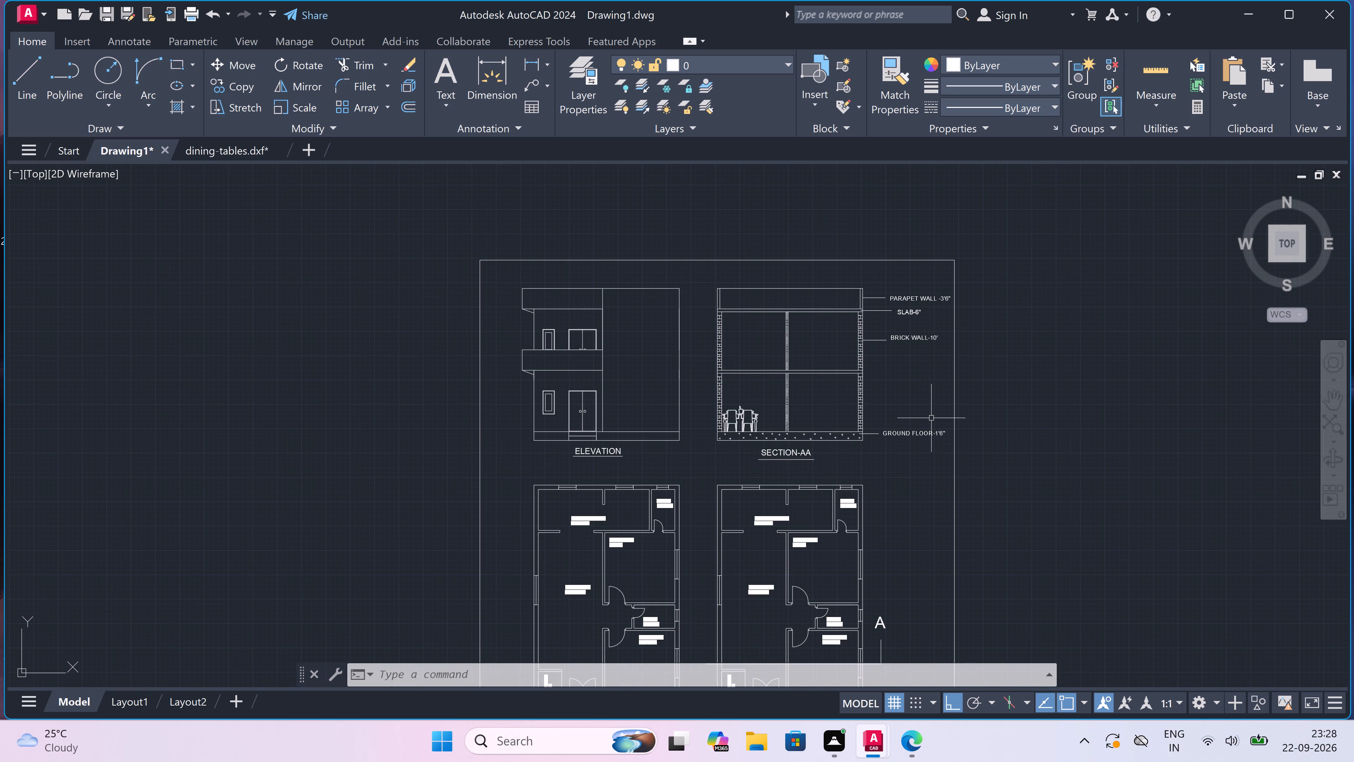
{"action": "scroll", "coordinate": [931, 418], "scroll_direction": "up", "scroll_amount": 1}
{"action": "scroll", "coordinate": [931, 418], "scroll_direction": "down", "scroll_amount": 1}
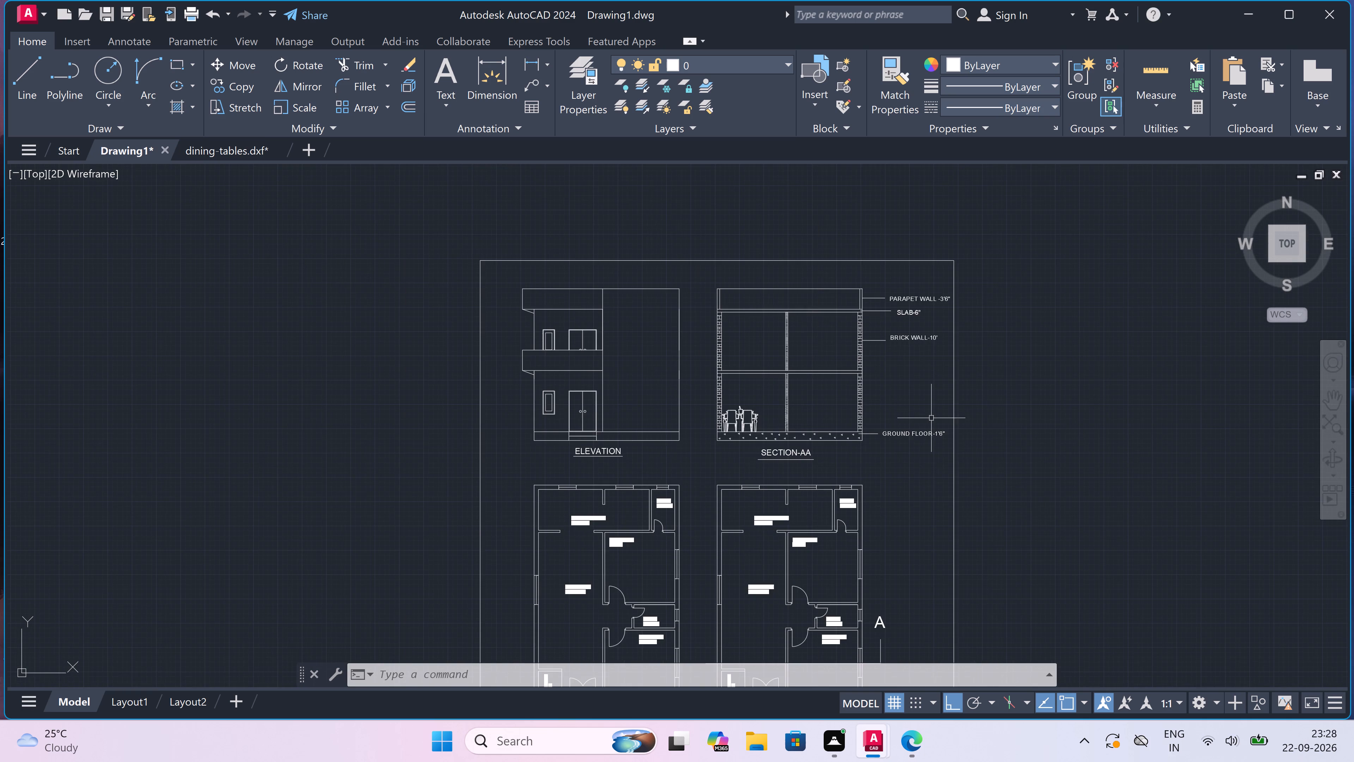
{"action": "scroll", "coordinate": [931, 418], "scroll_direction": "up", "scroll_amount": 1}
{"action": "scroll", "coordinate": [931, 418], "scroll_direction": "down", "scroll_amount": 1}
{"action": "scroll", "coordinate": [931, 418], "scroll_direction": "up", "scroll_amount": 1}
{"action": "scroll", "coordinate": [932, 418], "scroll_direction": "down", "scroll_amount": 1}
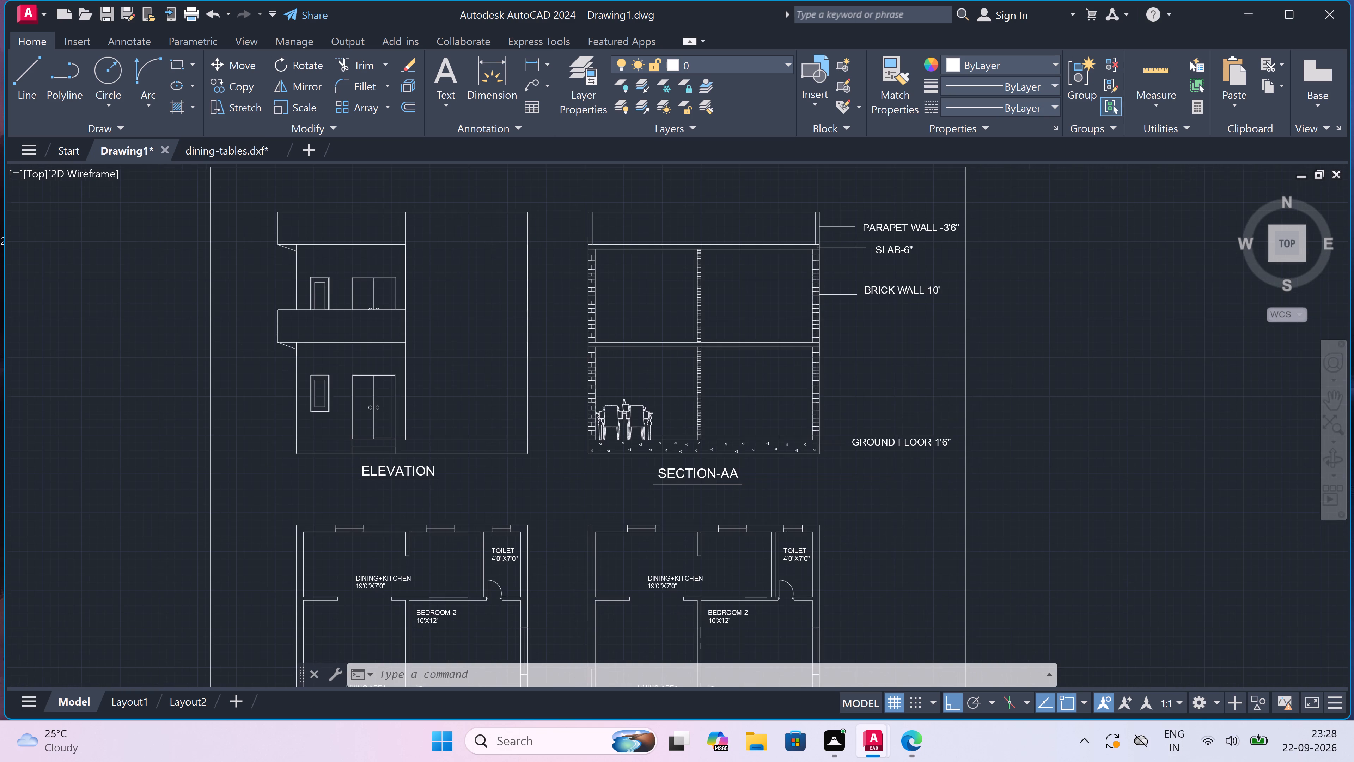
Edit the ground floor note beside Section-AA so it reads GROUND LEVEL -1'6".
{"action": "scroll", "coordinate": [932, 418], "scroll_direction": "up", "scroll_amount": 3}
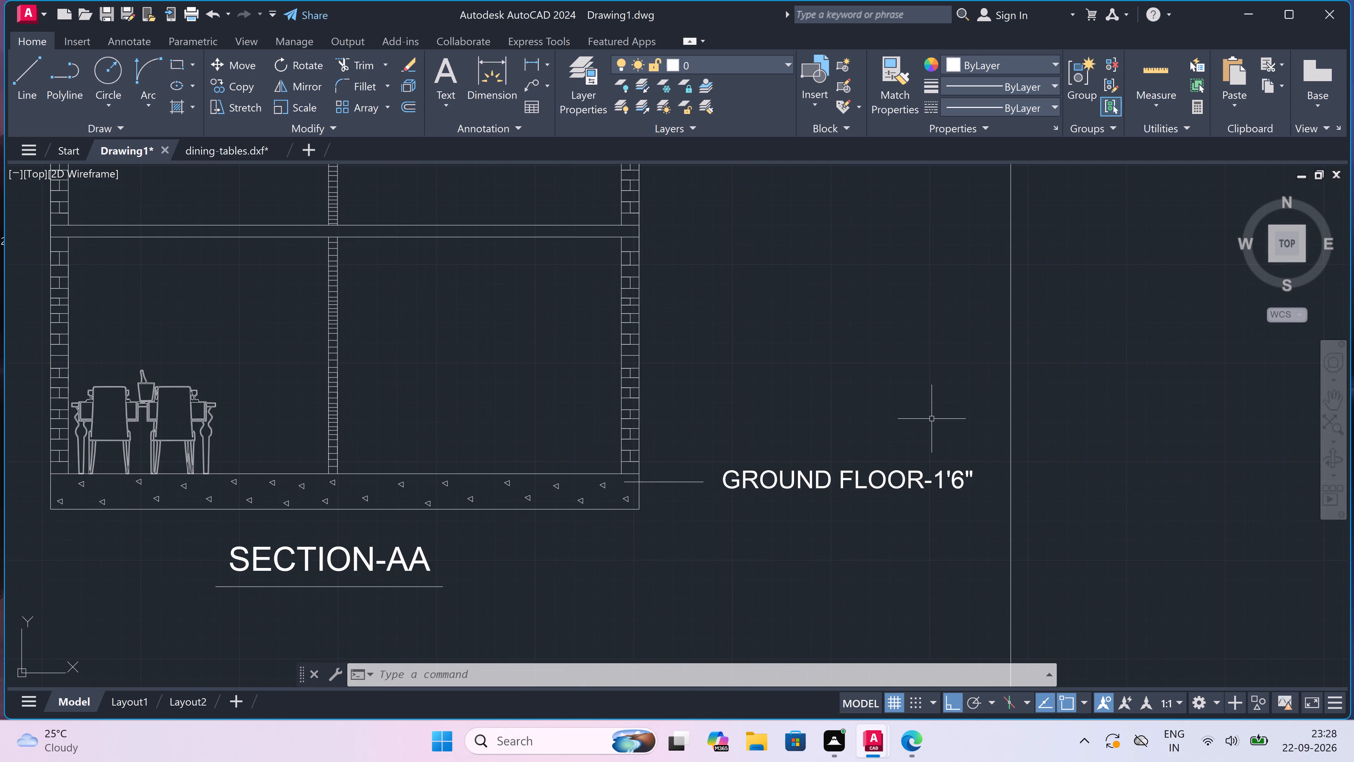
{"action": "left_click", "coordinate": [858, 491]}
{"action": "left_click", "coordinate": [857, 489]}
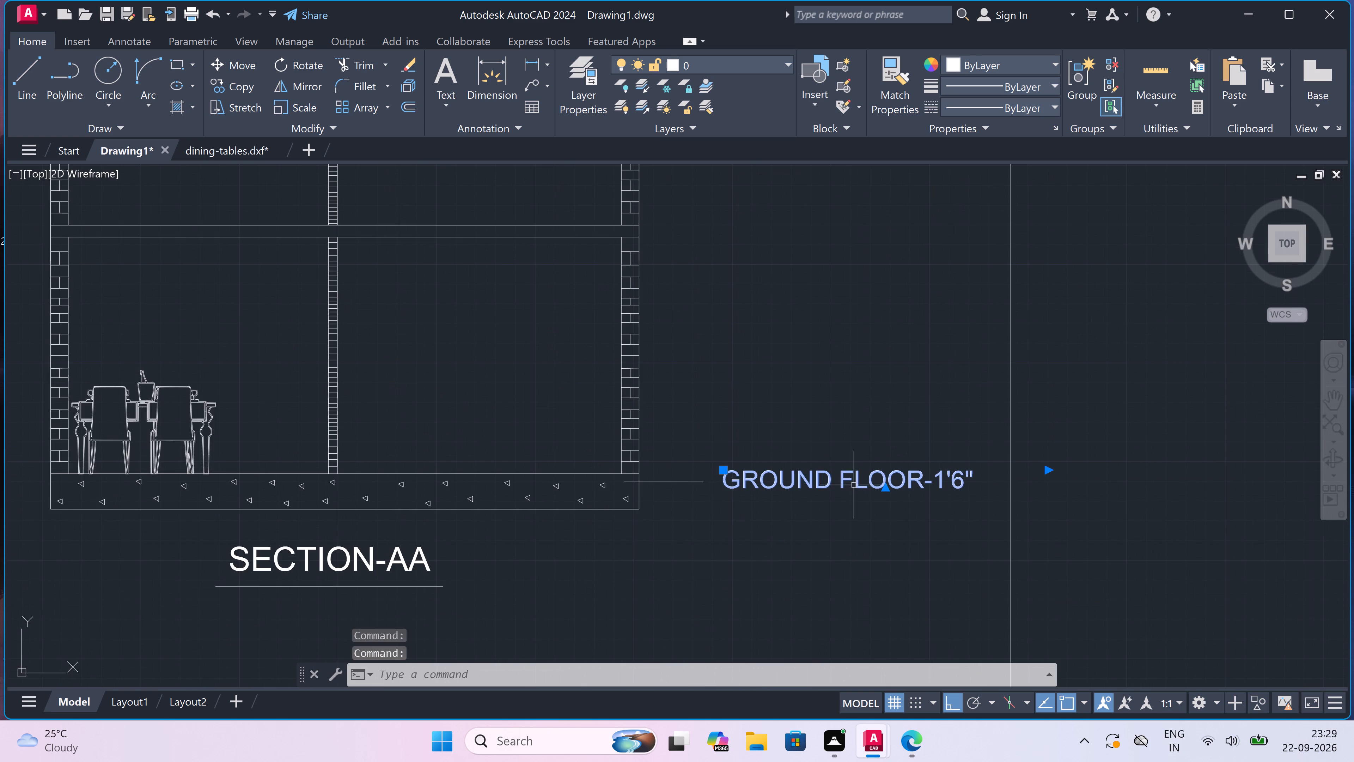
{"action": "double_click", "coordinate": [865, 484]}
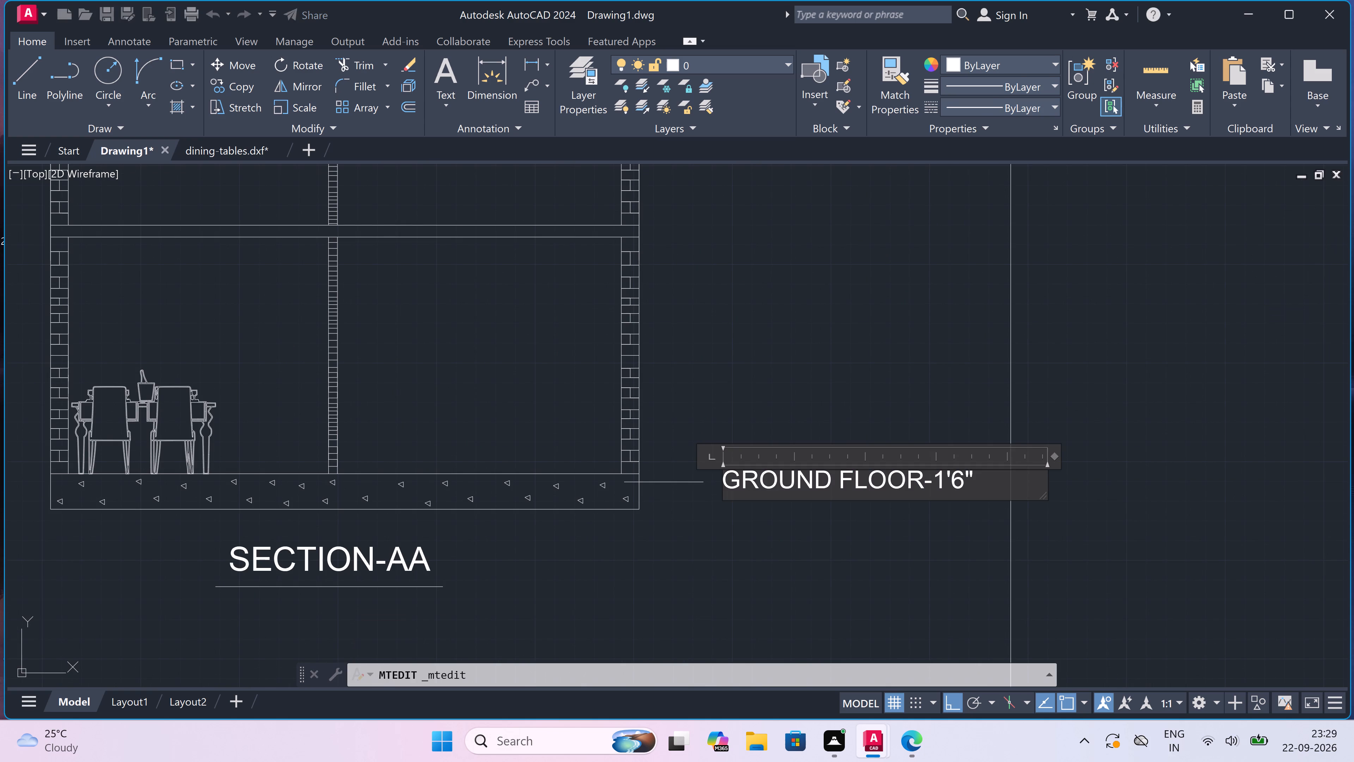
{"action": "left_click", "coordinate": [922, 478]}
{"action": "key", "text": "BackSpace"}
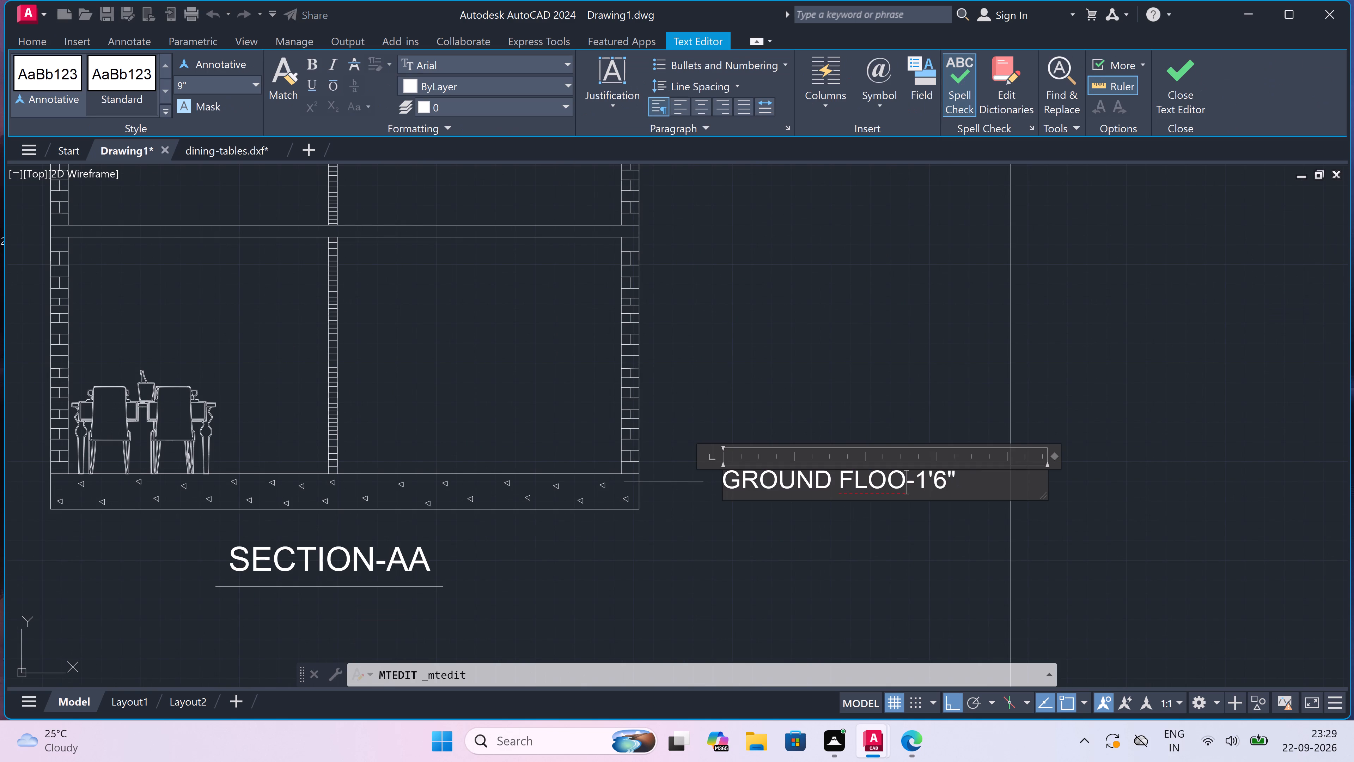
{"action": "key", "text": "BackSpace"}
{"action": "key", "text": "BackSpace"}
{"action": "key", "text": "BackSpace"}
{"action": "key", "text": "BackSpace"}
{"action": "type", "text": "level"}
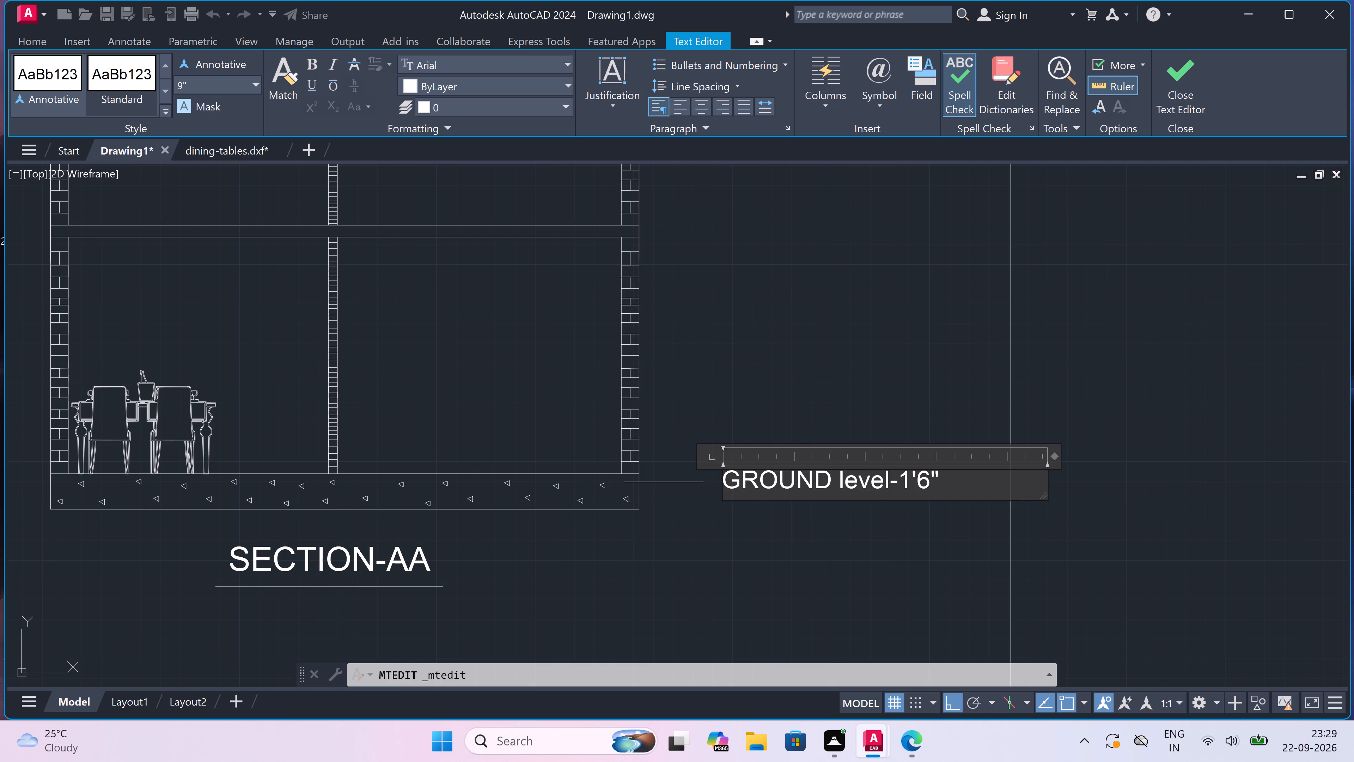
{"action": "key", "text": "BackSpace"}
{"action": "key", "text": "BackSpace"}
{"action": "key", "text": "BackSpace"}
{"action": "key", "text": "BackSpace"}
{"action": "key", "text": "BackSpace"}
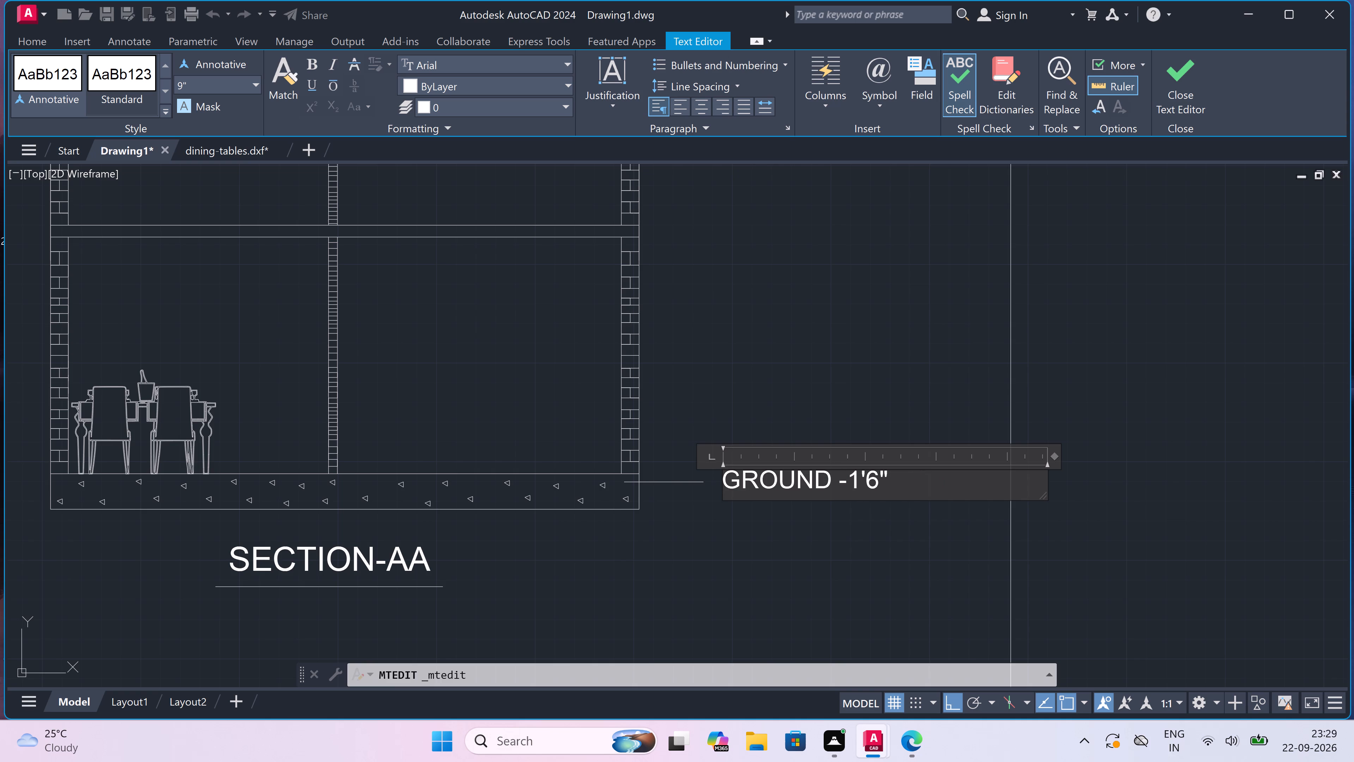
{"action": "type", "text": "LR"}
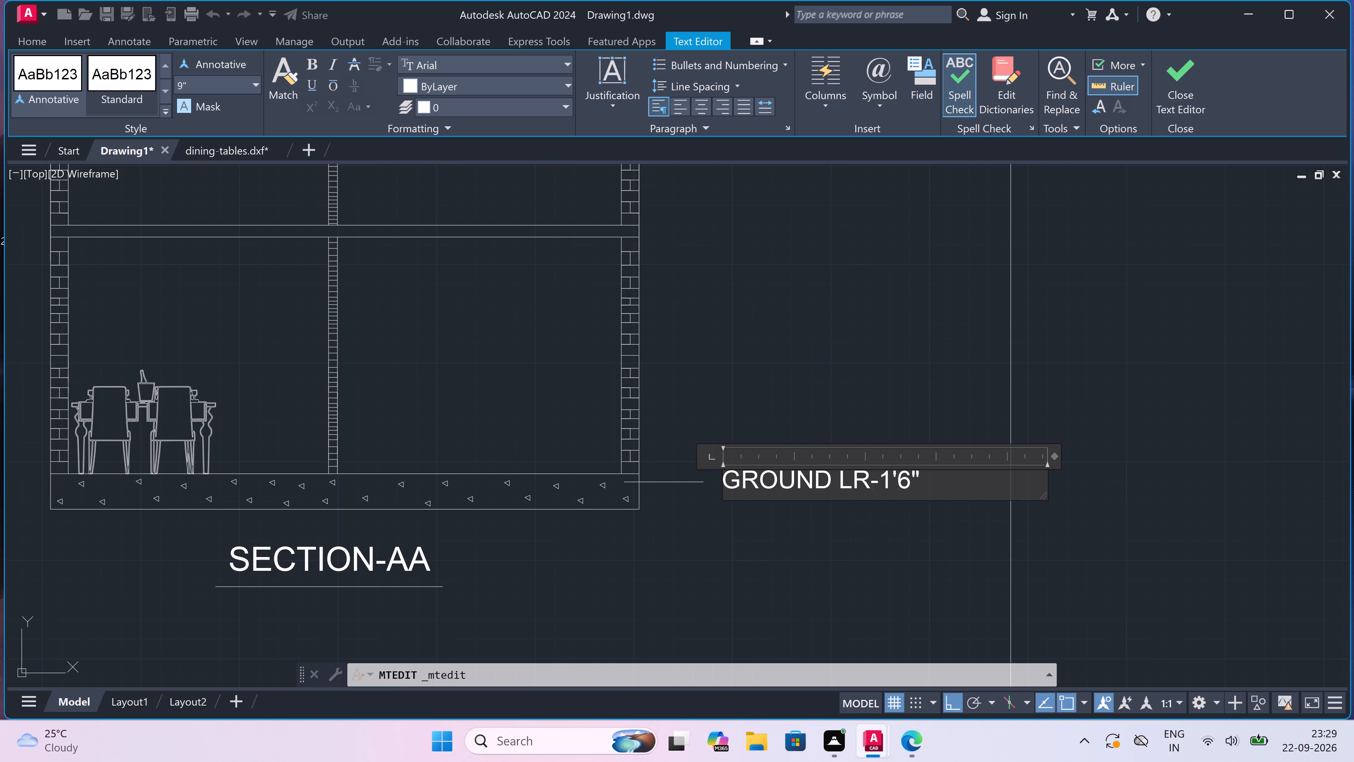
{"action": "key", "text": "BackSpace"}
{"action": "type", "text": "EVEL"}
{"action": "key", "text": "space"}
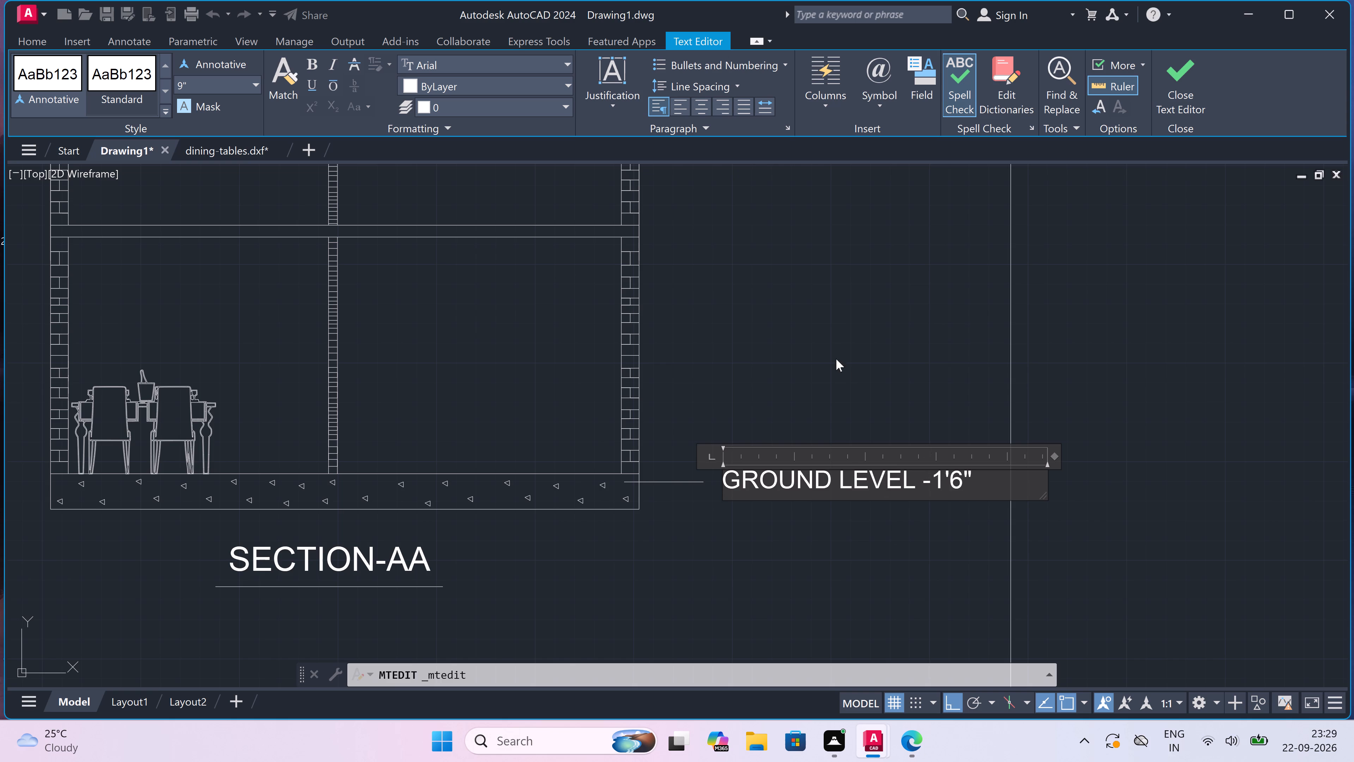
{"action": "left_click", "coordinate": [826, 350]}
Check the elevation, Section-AA and its notes against the whole bordered sheet.
{"action": "scroll", "coordinate": [863, 363], "scroll_direction": "down", "scroll_amount": 5}
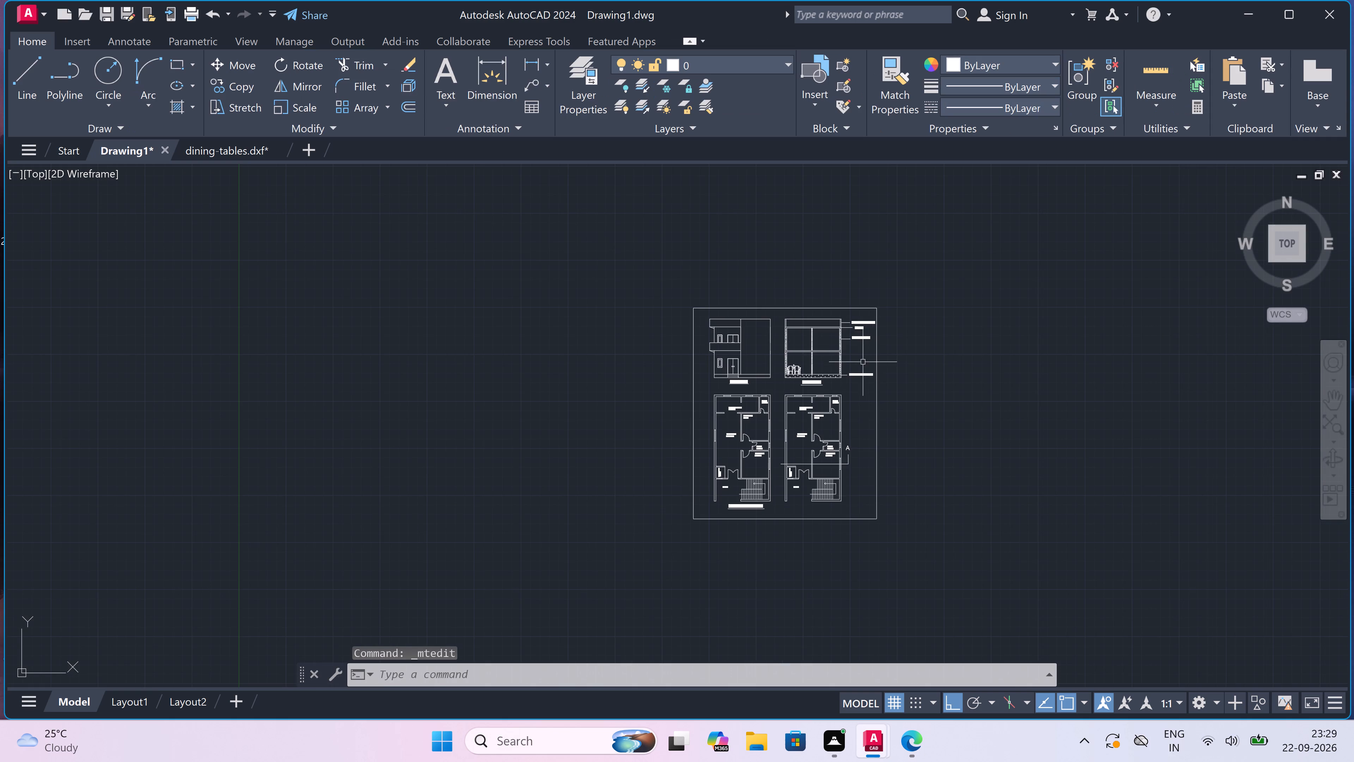
{"action": "scroll", "coordinate": [826, 336], "scroll_direction": "up", "scroll_amount": 4}
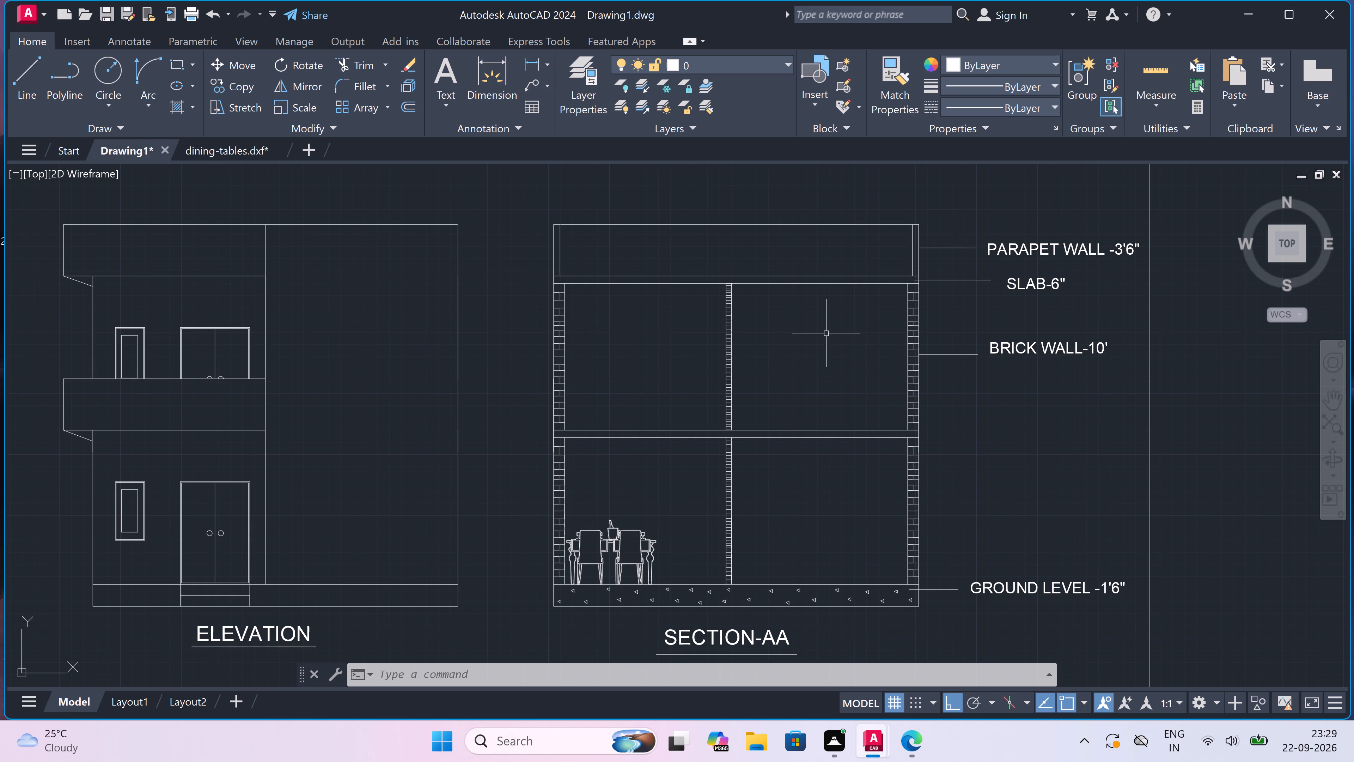
{"action": "scroll", "coordinate": [831, 353], "scroll_direction": "down", "scroll_amount": 2}
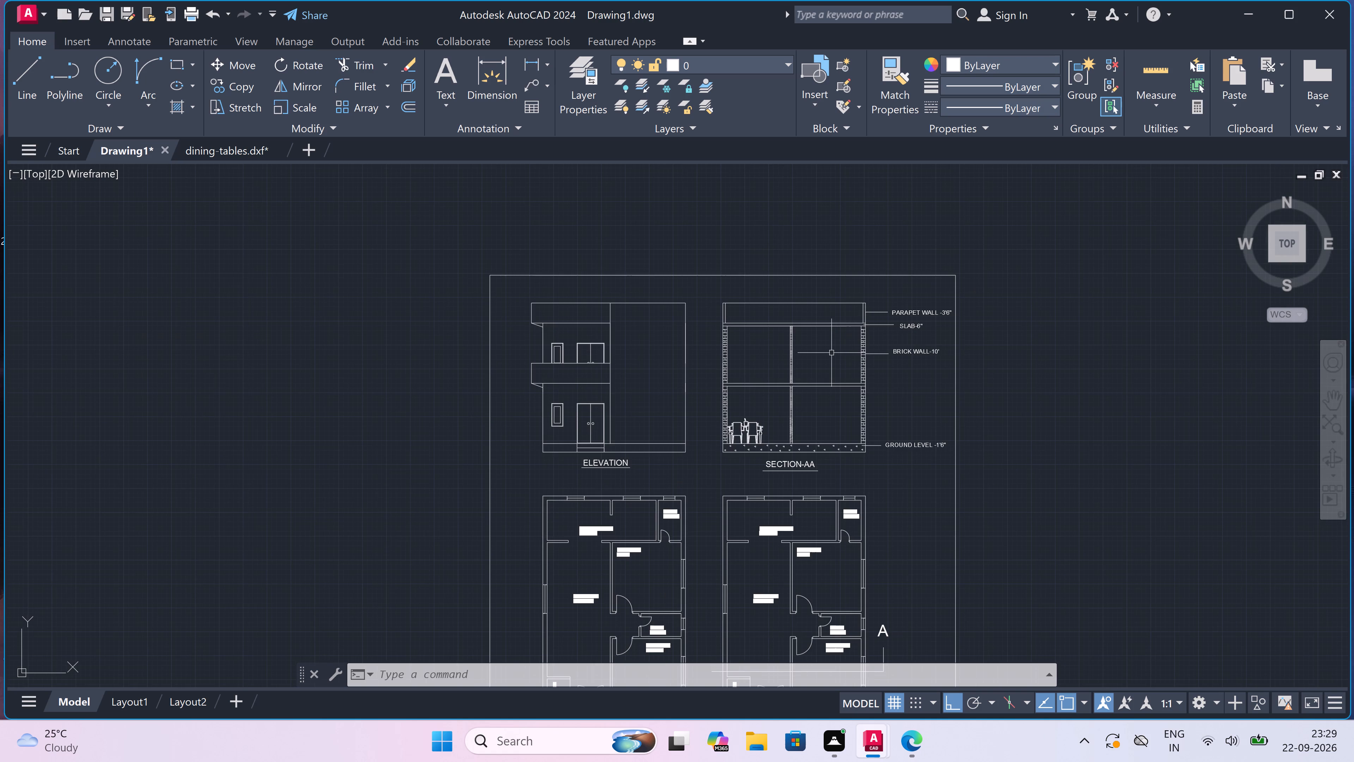
{"action": "scroll", "coordinate": [831, 353], "scroll_direction": "up", "scroll_amount": 1}
{"action": "scroll", "coordinate": [831, 353], "scroll_direction": "down", "scroll_amount": 1}
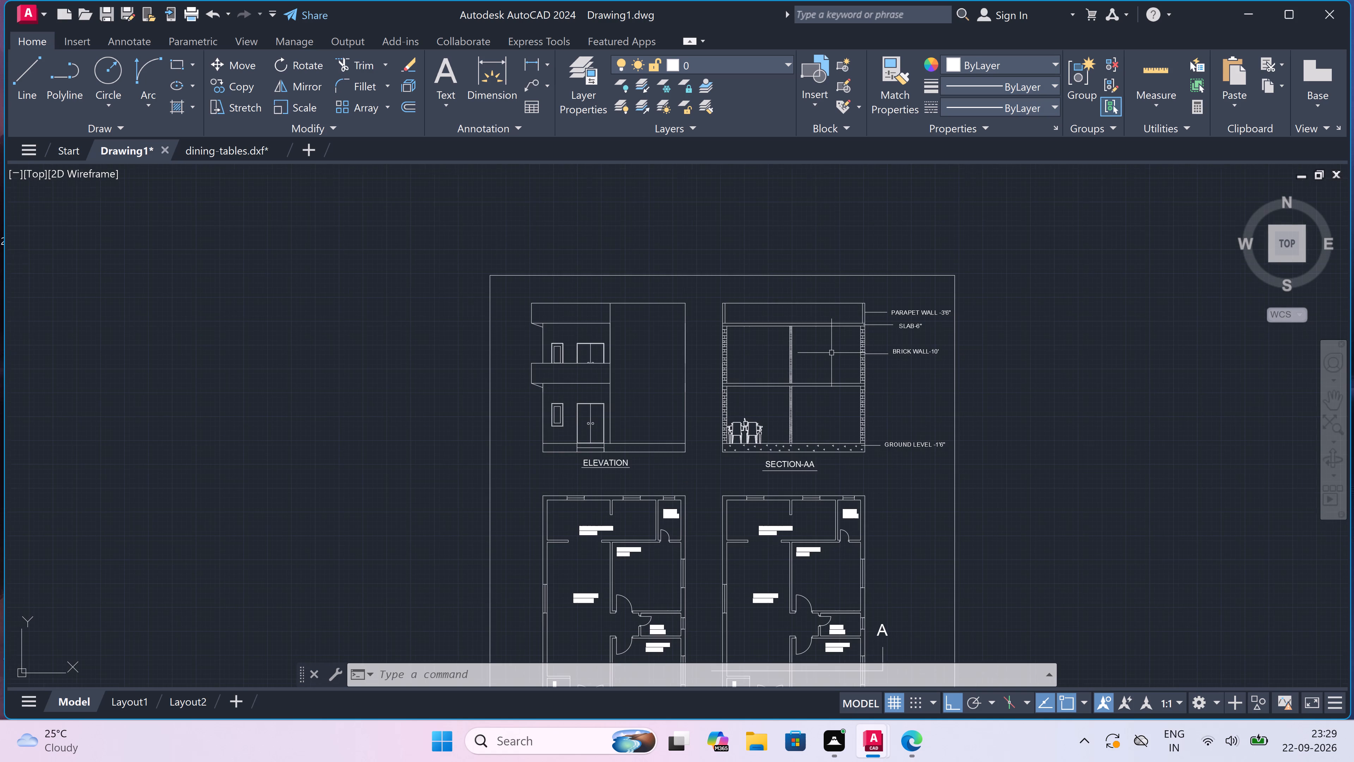
{"action": "scroll", "coordinate": [521, 246], "scroll_direction": "up", "scroll_amount": 1}
Draw a three-sided line outline raising the elevation's plain wall block above the roof, ending at the top of the vertical dividing line.
{"action": "scroll", "coordinate": [521, 246], "scroll_direction": "up", "scroll_amount": 2}
{"action": "scroll", "coordinate": [576, 262], "scroll_direction": "down", "scroll_amount": 1}
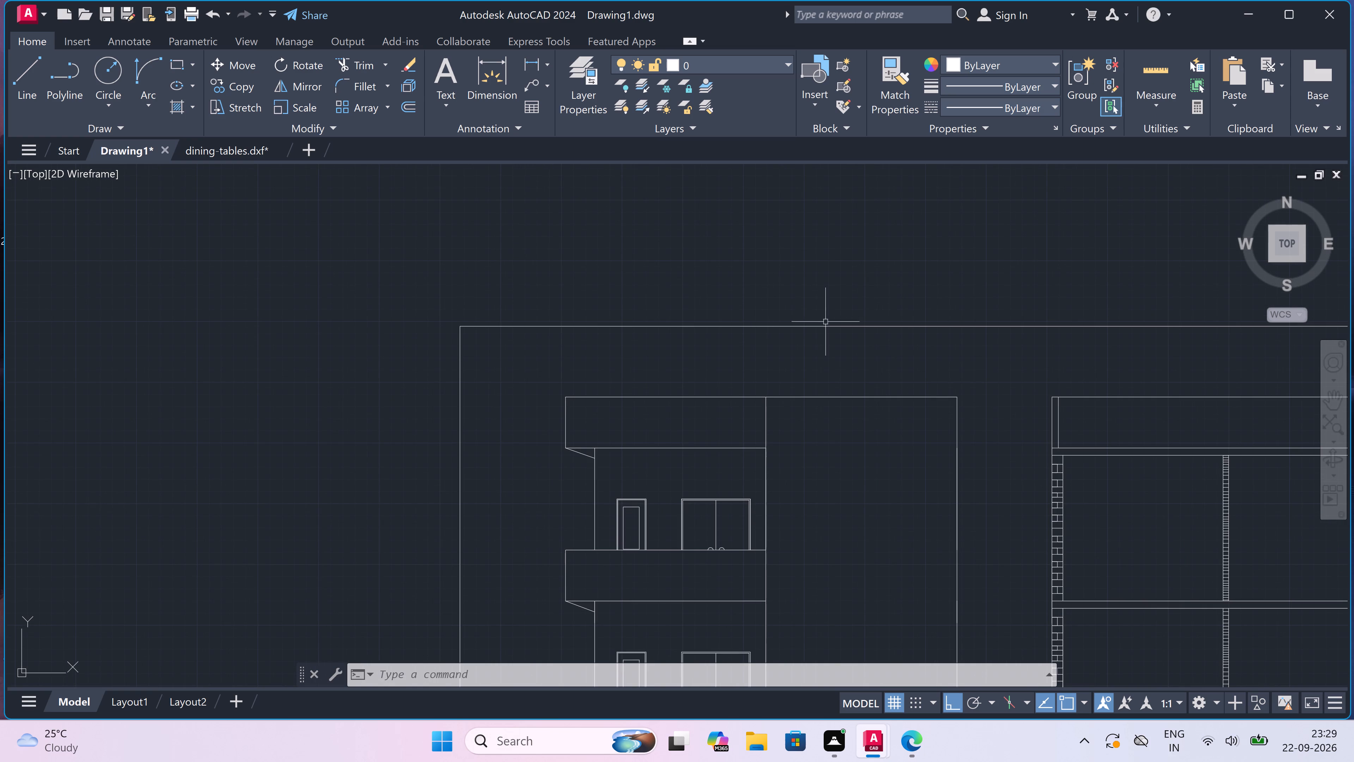
{"action": "key", "text": "l"}
{"action": "key", "text": "space"}
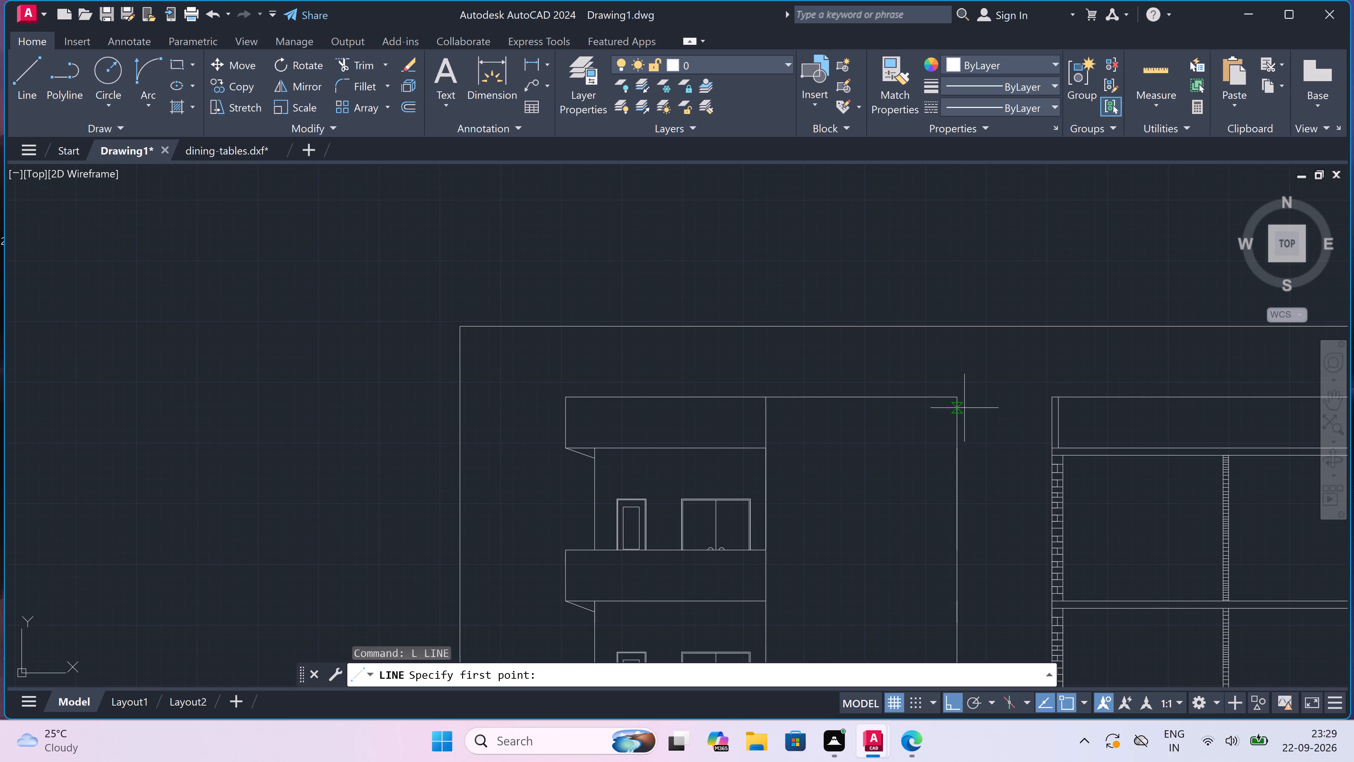
{"action": "left_click", "coordinate": [954, 396]}
{"action": "left_click", "coordinate": [956, 358]}
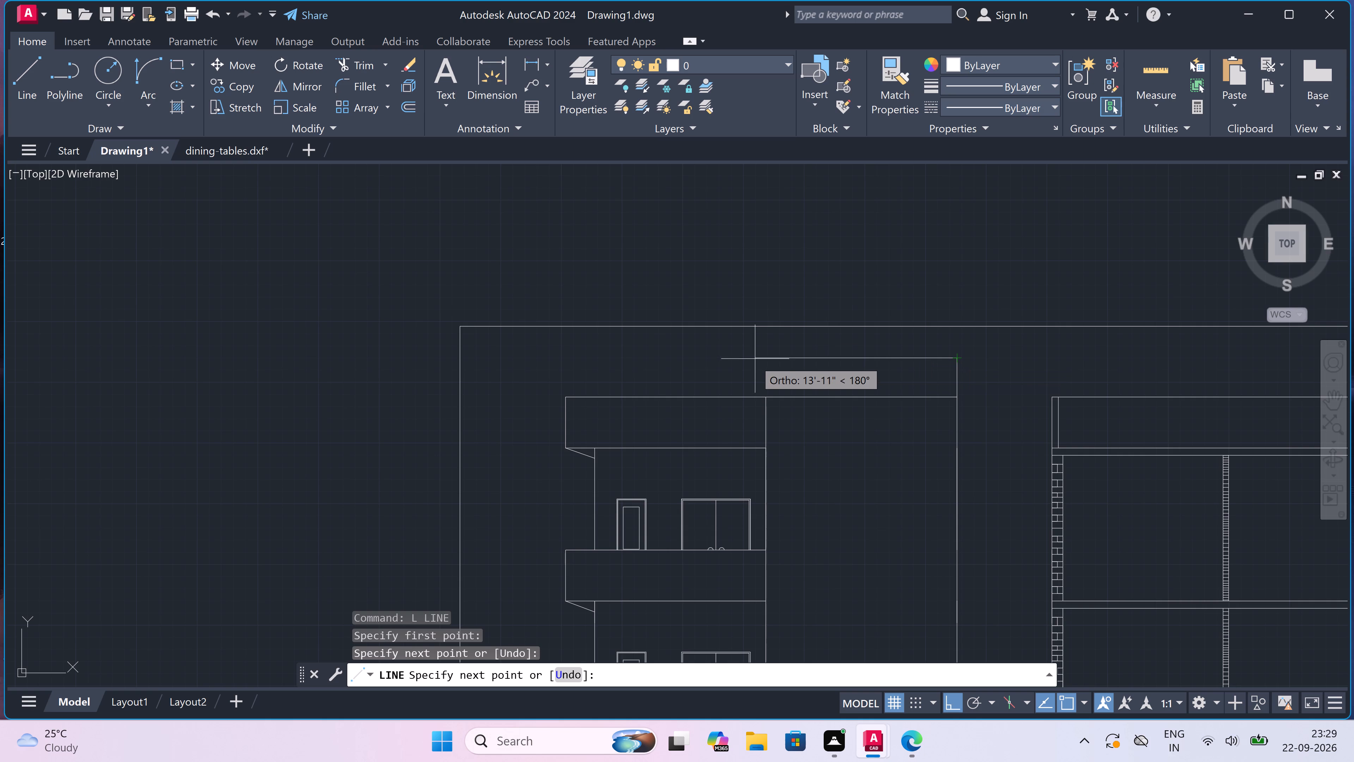
{"action": "scroll", "coordinate": [755, 359], "scroll_direction": "up", "scroll_amount": 1}
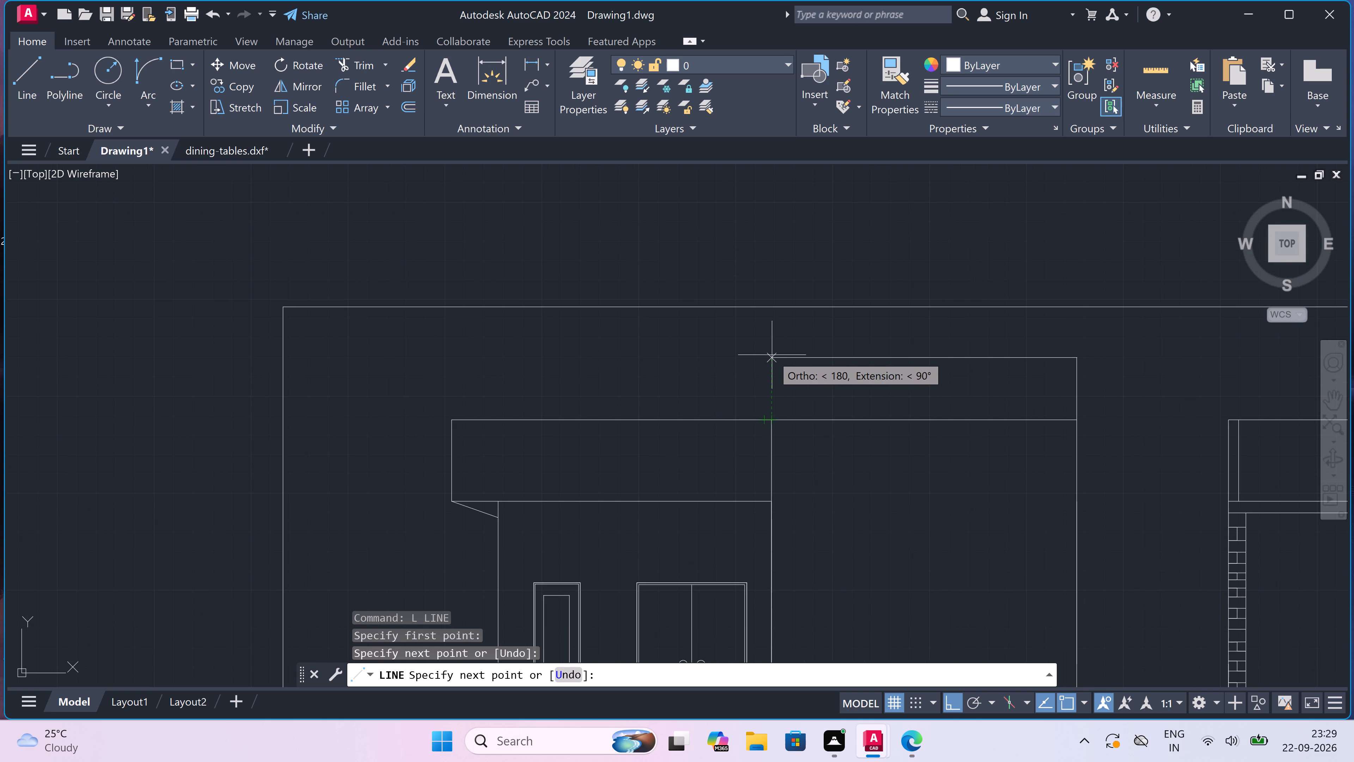
{"action": "left_click", "coordinate": [772, 355]}
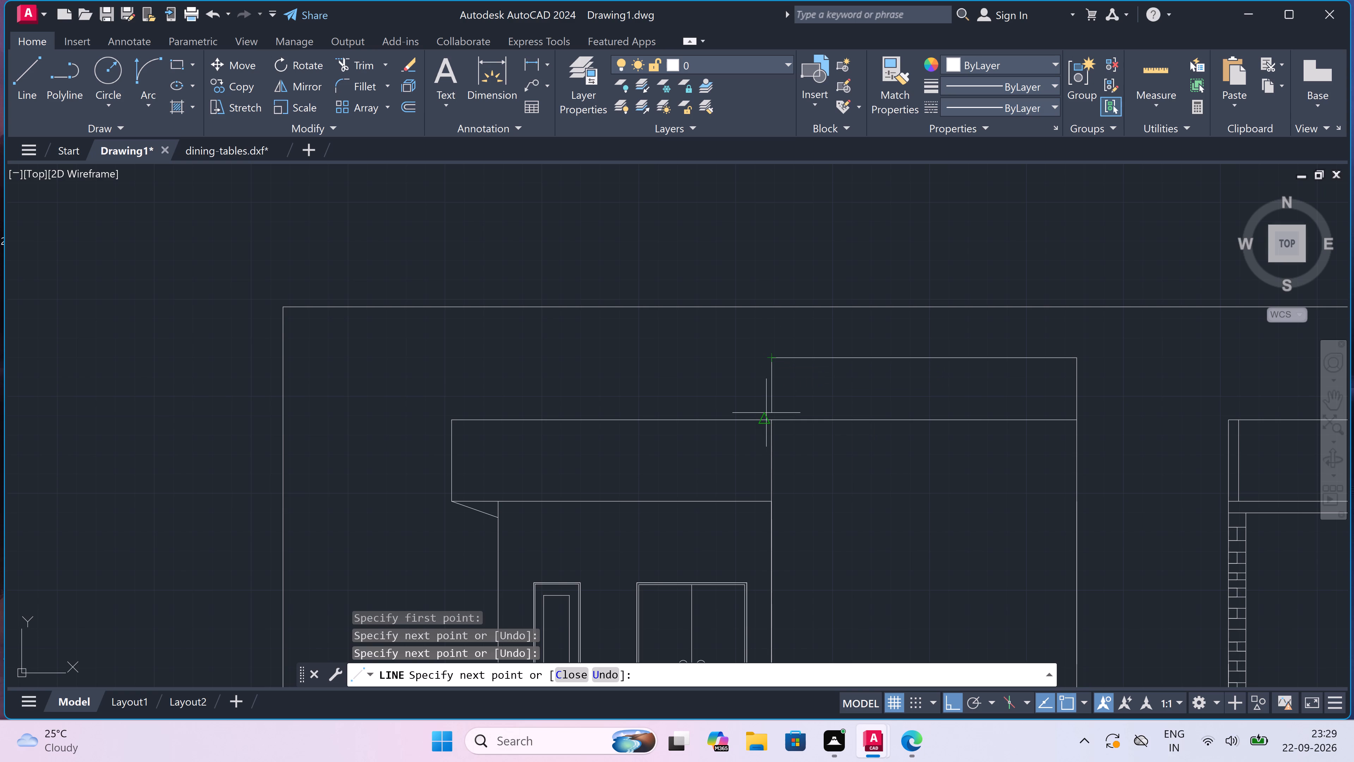
{"action": "left_click", "coordinate": [771, 419]}
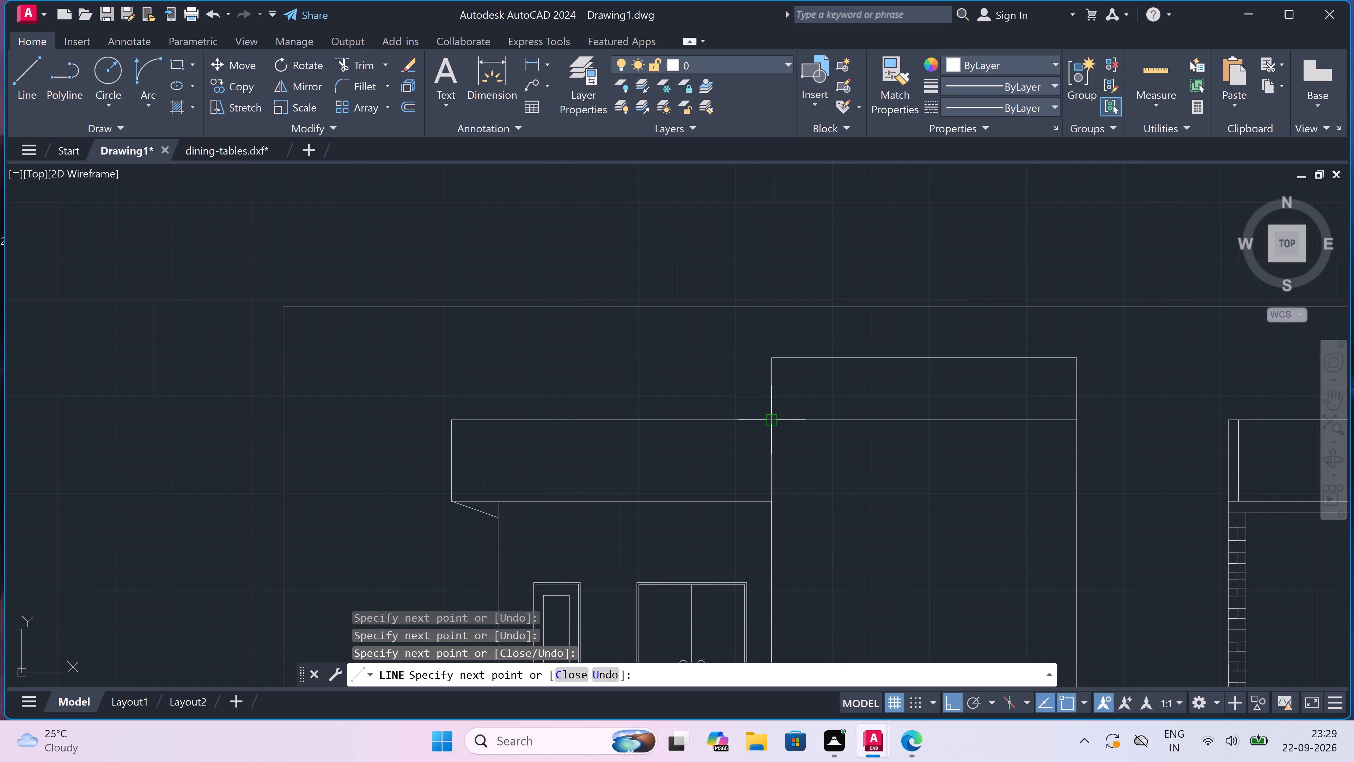
{"action": "key", "text": "Escape"}
Trim away the old roof line crossing the elevation's raised wall block, between the block's two vertical edges.
{"action": "key", "text": "t"}
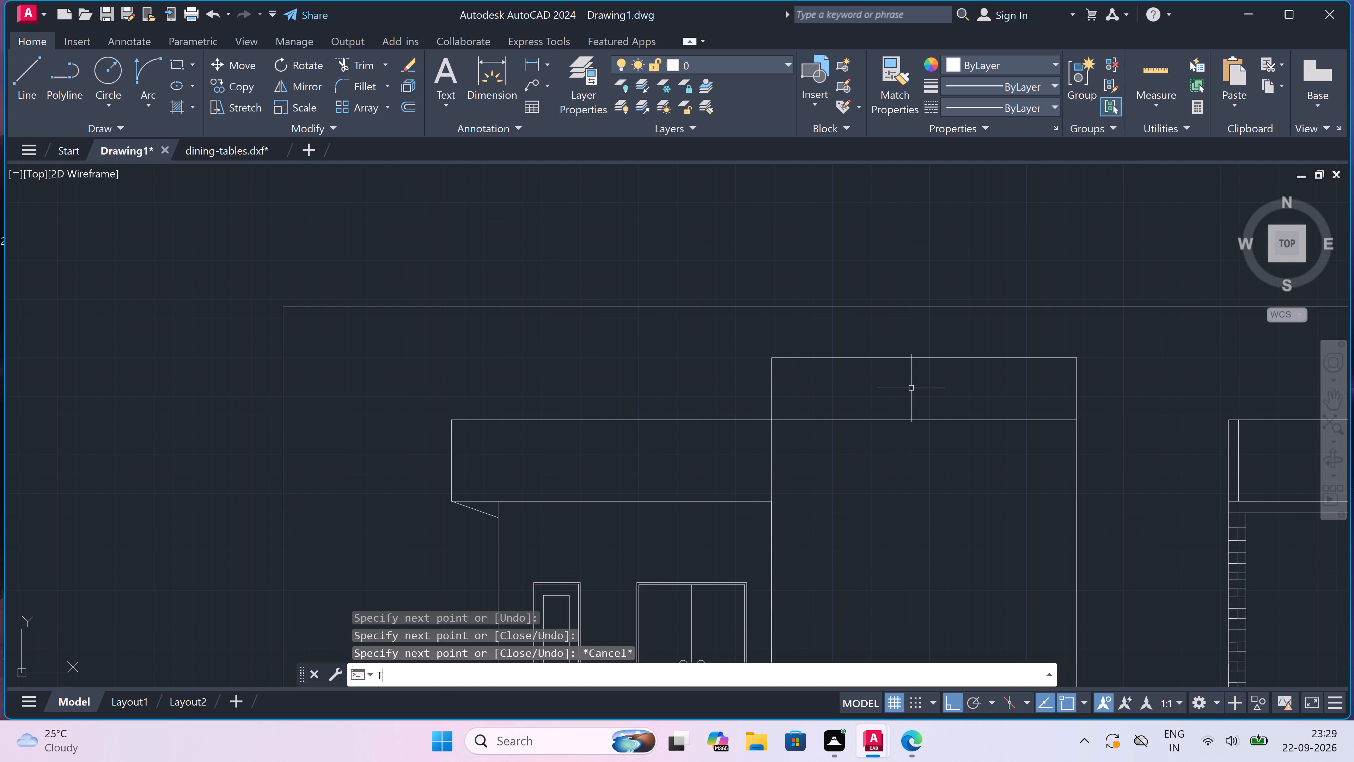
{"action": "type", "text": "R"}
{"action": "key", "text": "space"}
{"action": "double_click", "coordinate": [909, 389]}
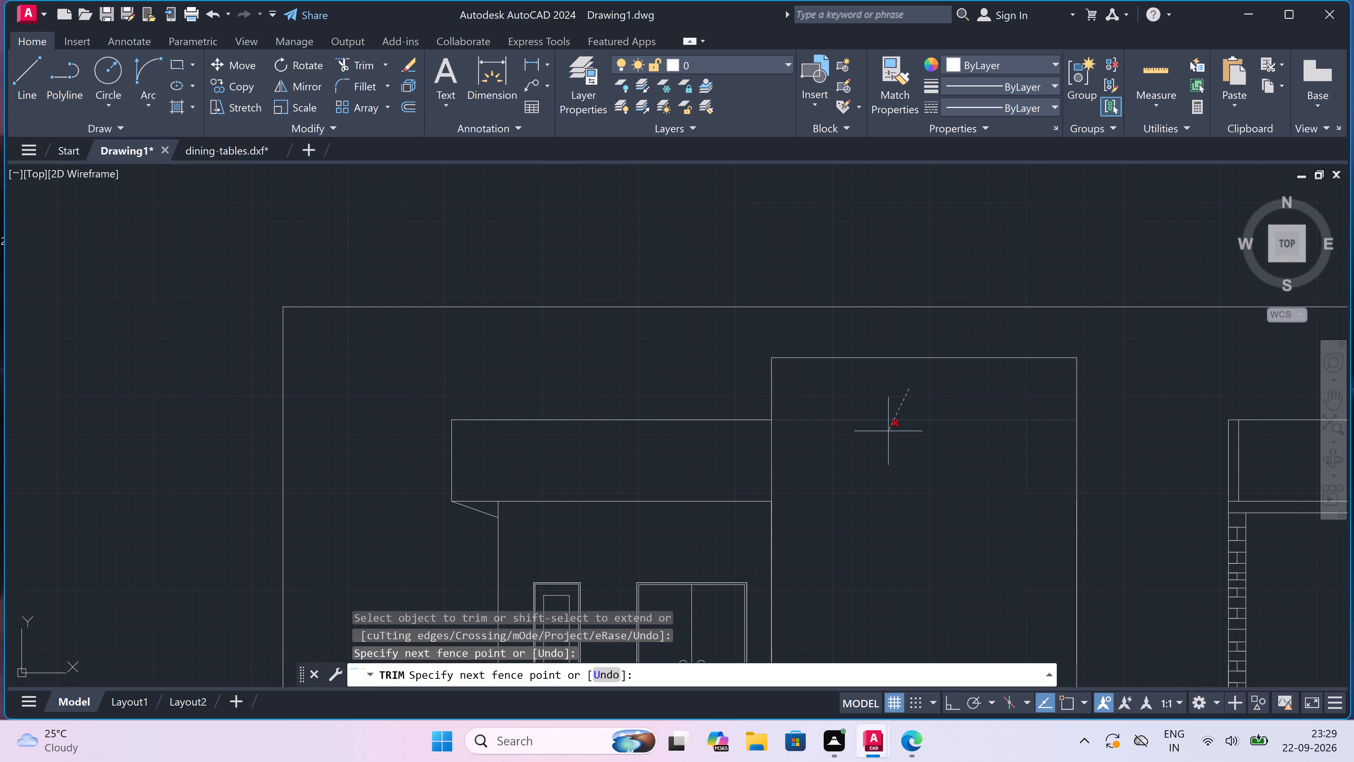
{"action": "left_click", "coordinate": [888, 431]}
{"action": "key", "text": "Escape"}
Examine the elevation's raised wall block against Section-AA, the floor plans and the whole bordered sheet.
{"action": "scroll", "coordinate": [866, 401], "scroll_direction": "down", "scroll_amount": 2}
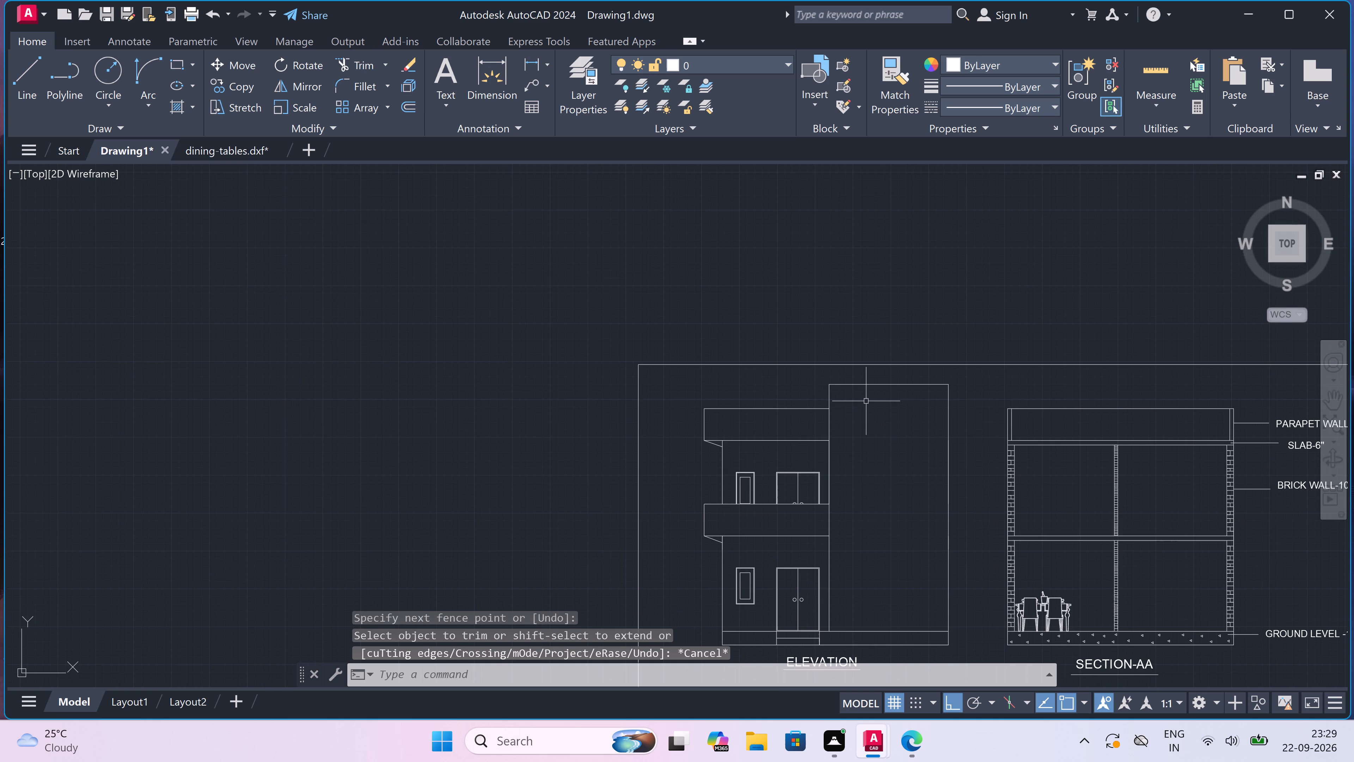
{"action": "scroll", "coordinate": [866, 401], "scroll_direction": "down", "scroll_amount": 1}
{"action": "scroll", "coordinate": [874, 418], "scroll_direction": "up", "scroll_amount": 2}
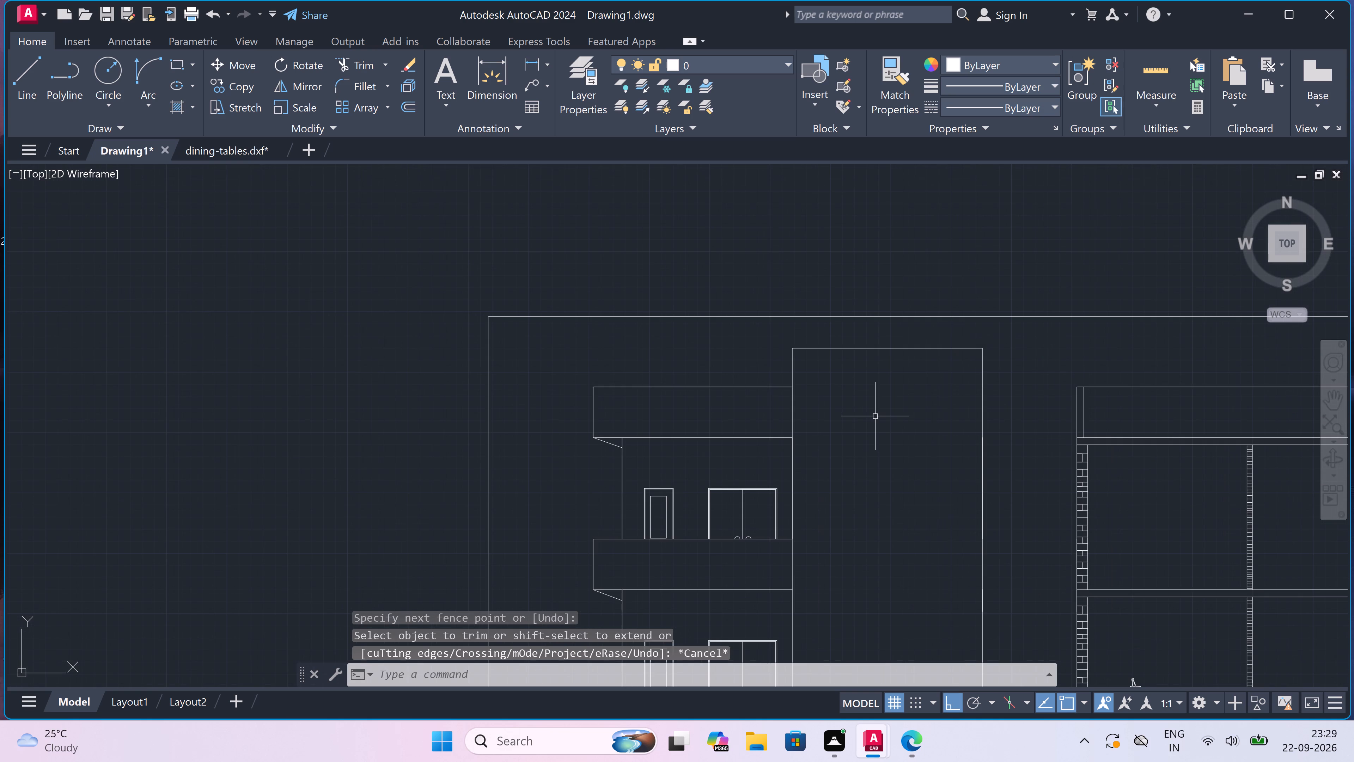
{"action": "scroll", "coordinate": [870, 411], "scroll_direction": "down", "scroll_amount": 1}
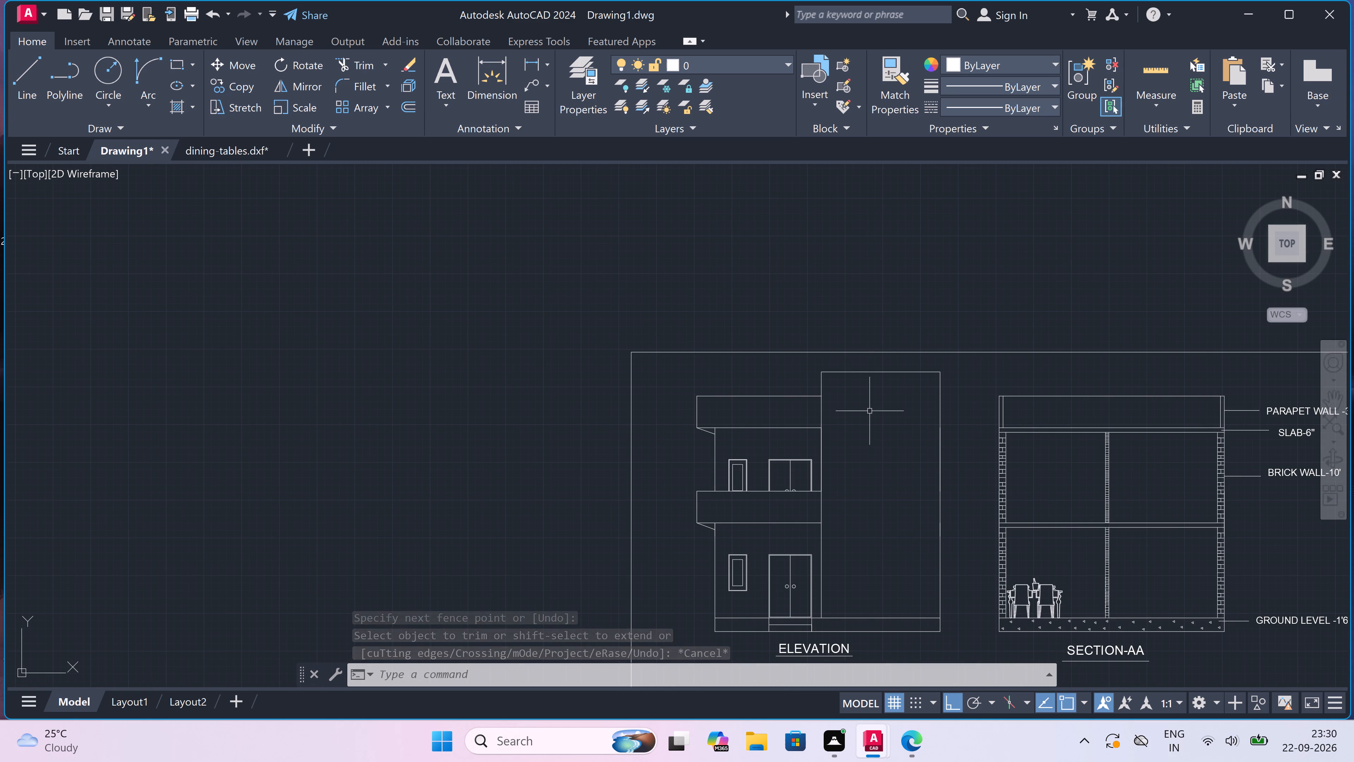
{"action": "scroll", "coordinate": [870, 411], "scroll_direction": "down", "scroll_amount": 1}
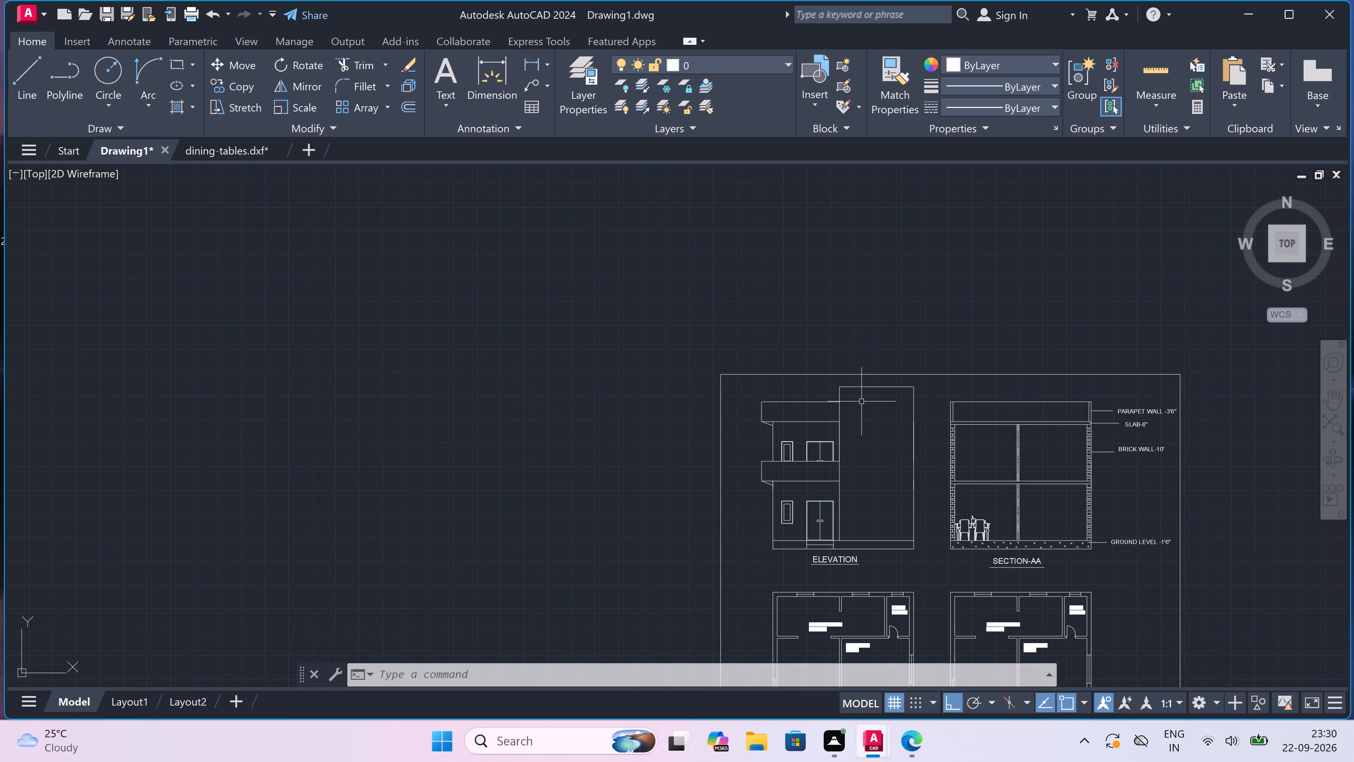
{"action": "scroll", "coordinate": [861, 401], "scroll_direction": "down", "scroll_amount": 2}
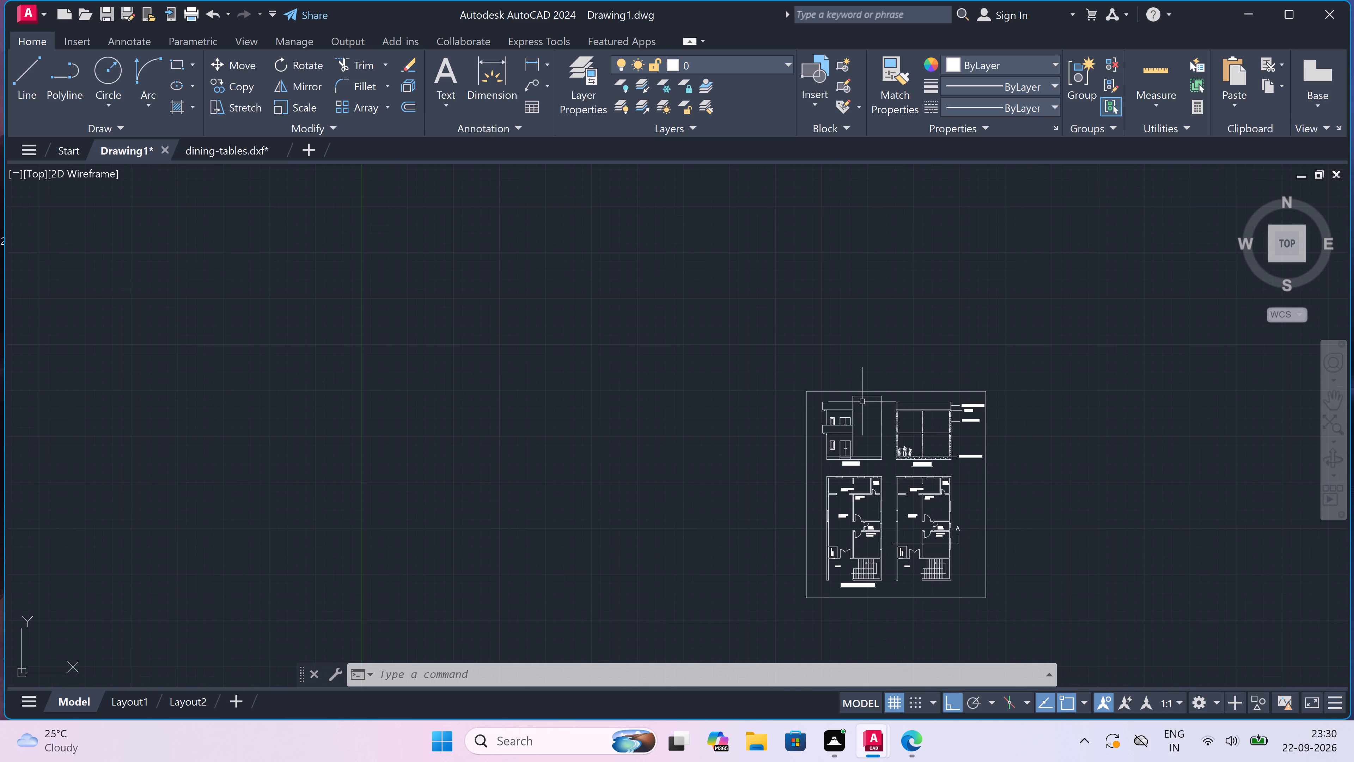
{"action": "scroll", "coordinate": [862, 401], "scroll_direction": "down", "scroll_amount": 1}
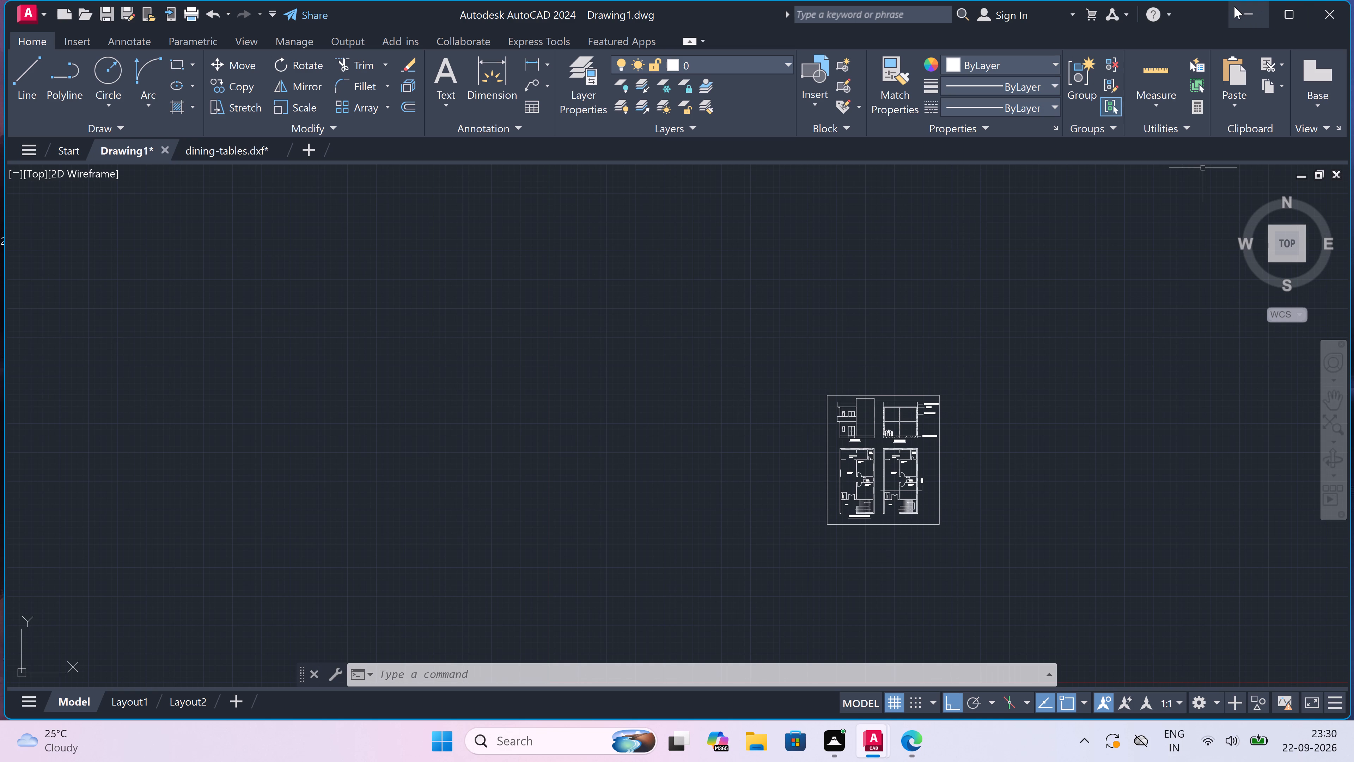
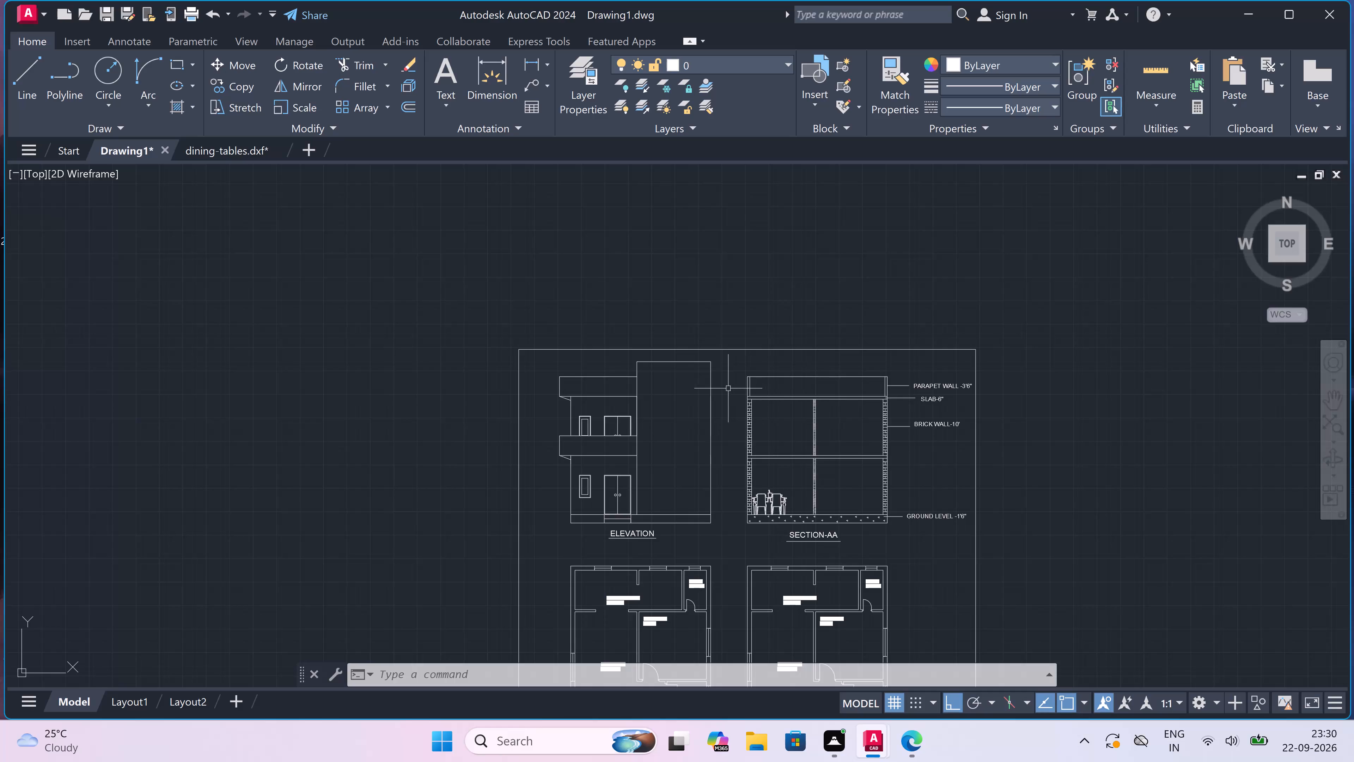
Draw a rectangle just inside the outline of the elevation's raised wall block, ending slightly above the plinth line.
{"action": "type", "text": "REC"}
{"action": "key", "text": "space"}
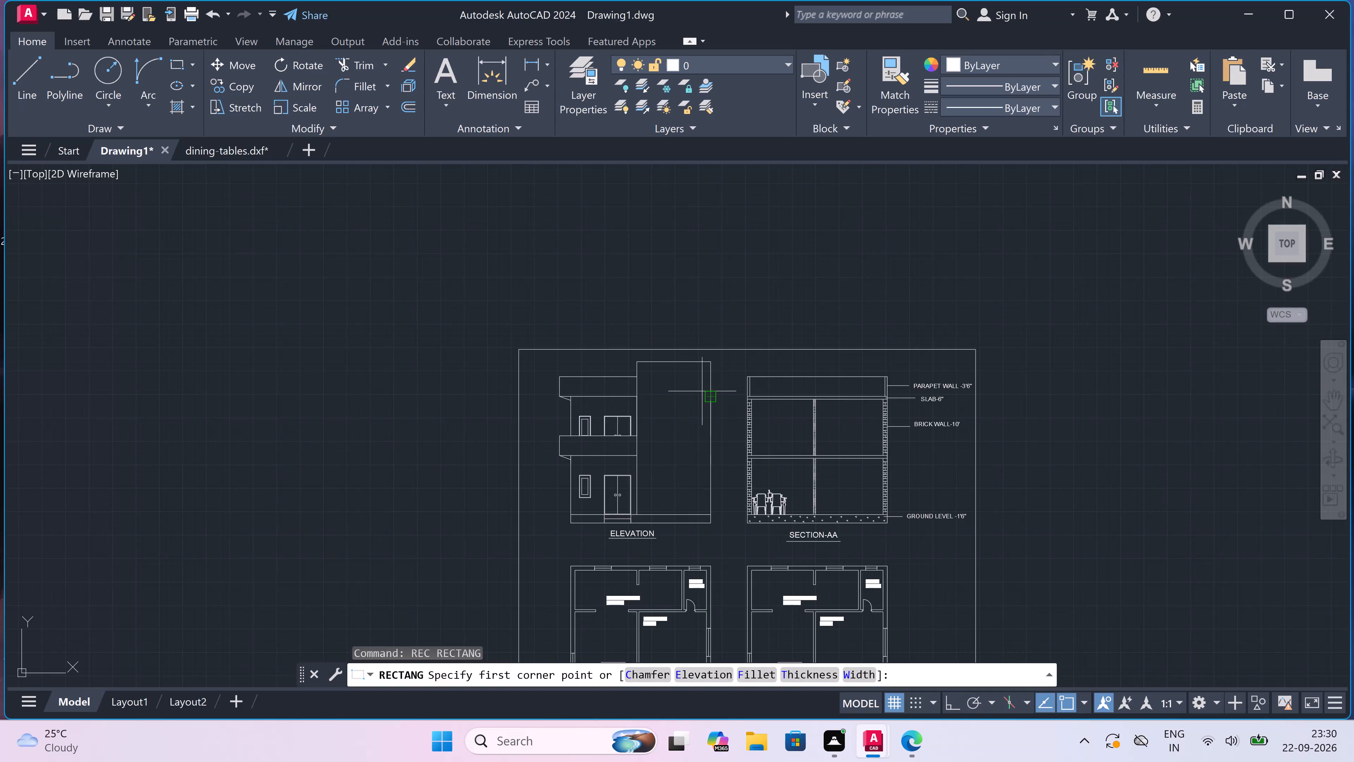
{"action": "scroll", "coordinate": [606, 376], "scroll_direction": "up", "scroll_amount": 2}
{"action": "scroll", "coordinate": [717, 350], "scroll_direction": "up", "scroll_amount": 2}
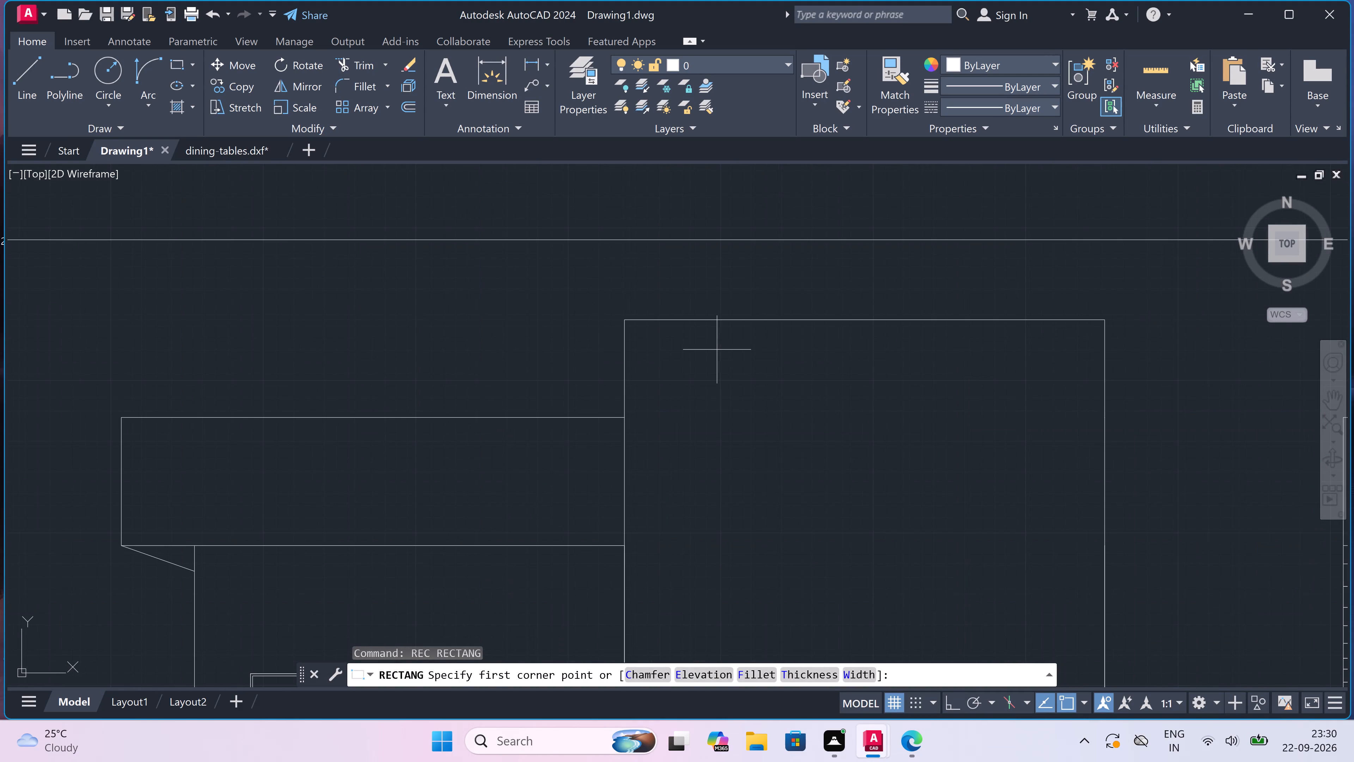
{"action": "scroll", "coordinate": [656, 340], "scroll_direction": "up", "scroll_amount": 2}
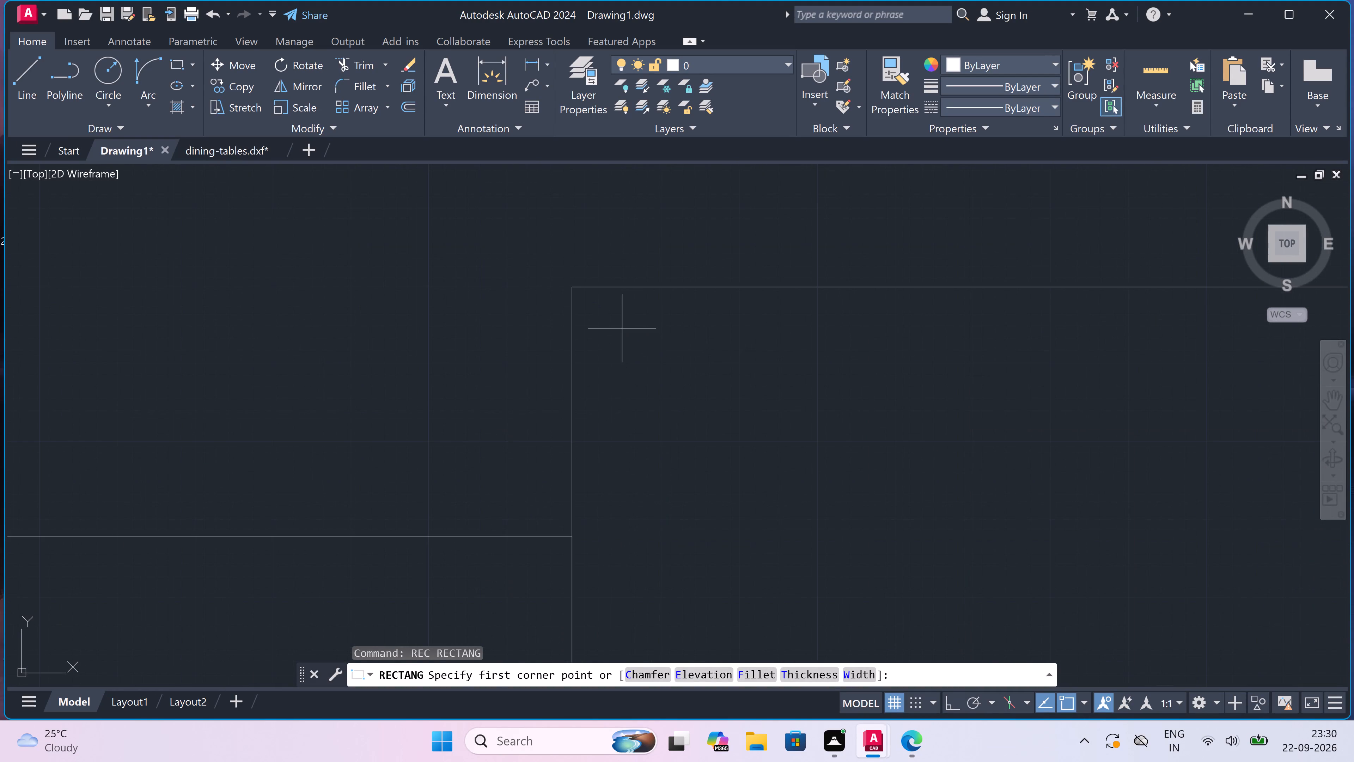
{"action": "left_click_drag", "start_coordinate": [601, 318], "coordinate": [609, 324]}
{"action": "scroll", "coordinate": [861, 442], "scroll_direction": "down", "scroll_amount": 3}
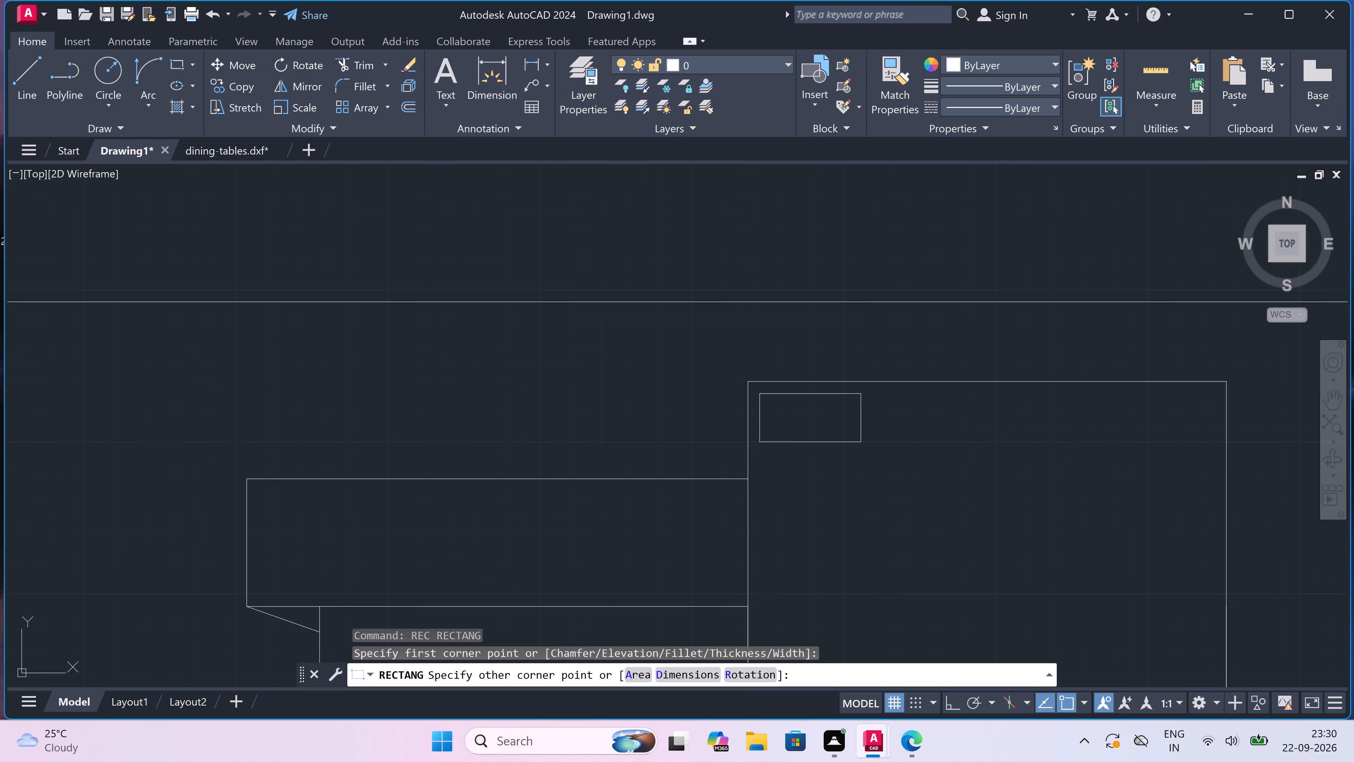
{"action": "scroll", "coordinate": [861, 442], "scroll_direction": "down", "scroll_amount": 3}
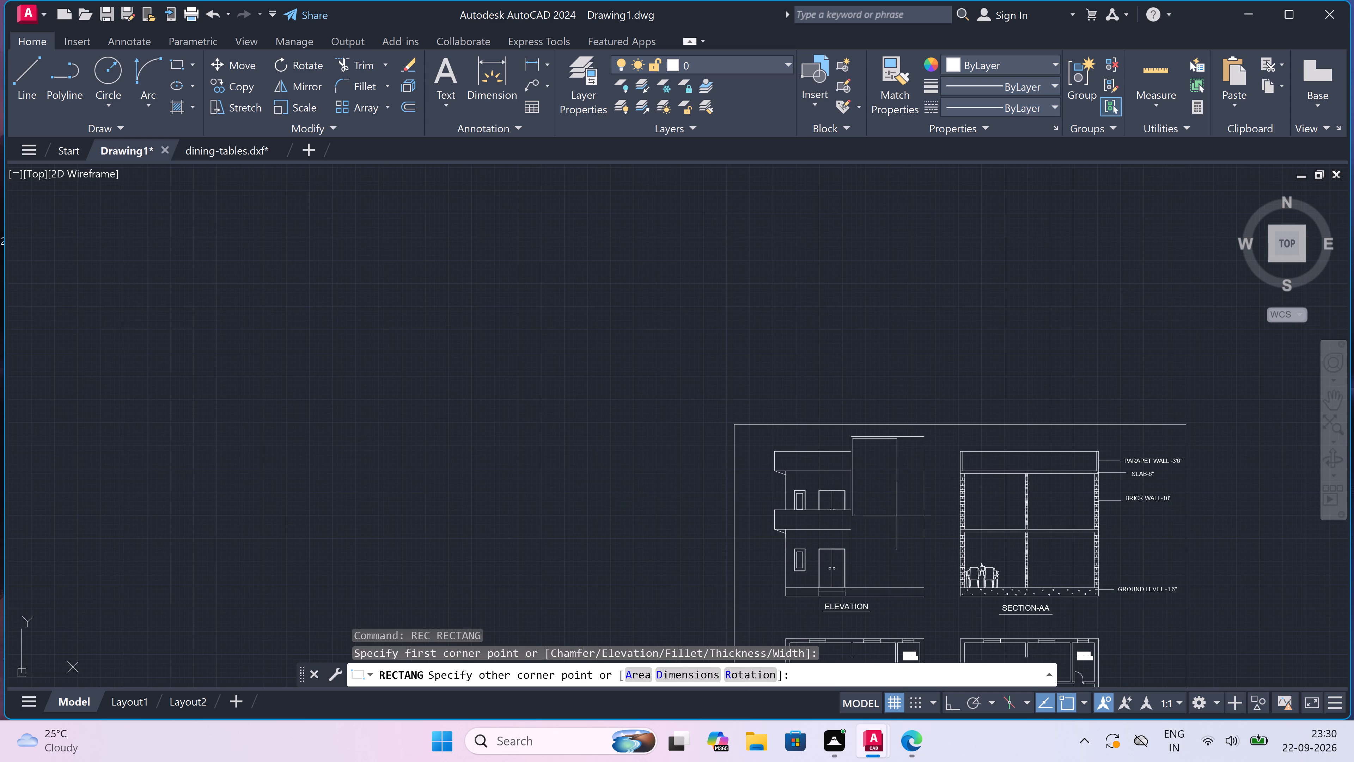
{"action": "scroll", "coordinate": [903, 591], "scroll_direction": "up", "scroll_amount": 3}
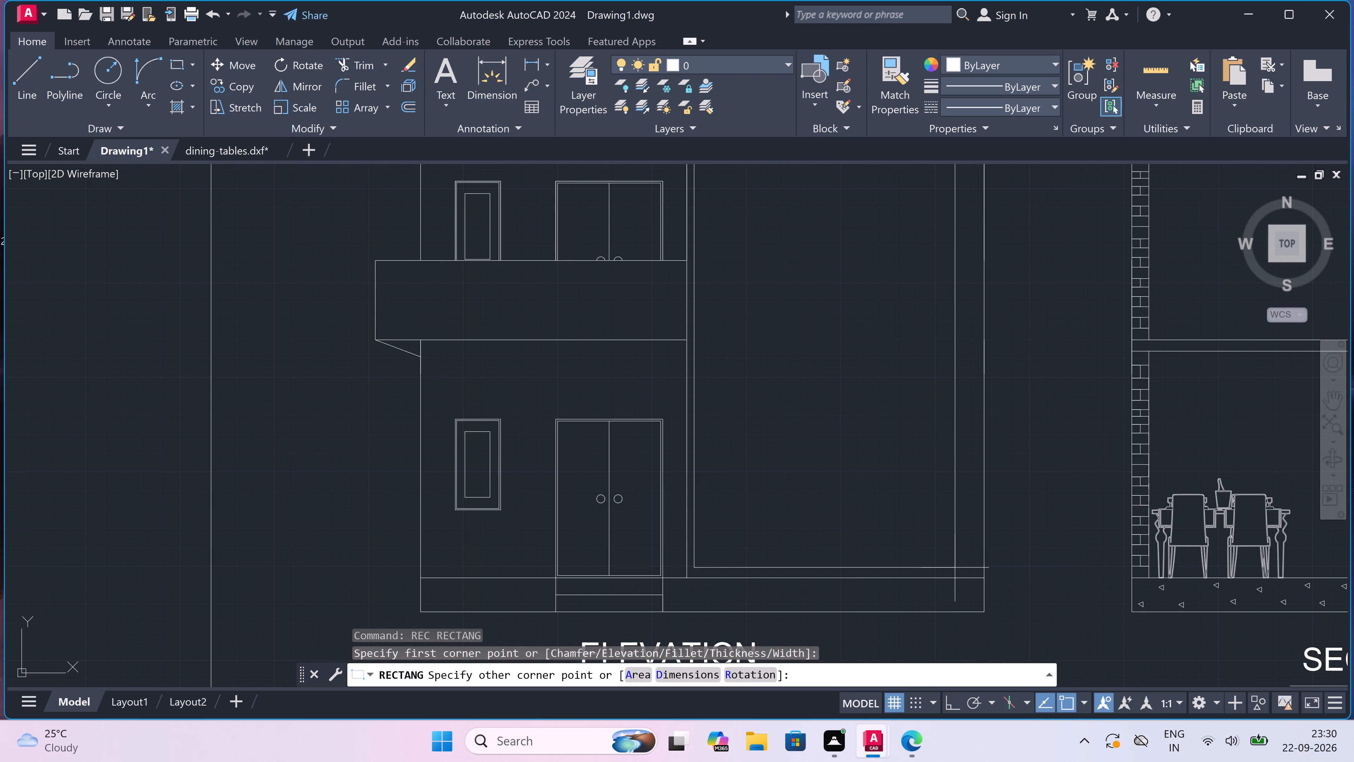
{"action": "scroll", "coordinate": [965, 571], "scroll_direction": "down", "scroll_amount": 1}
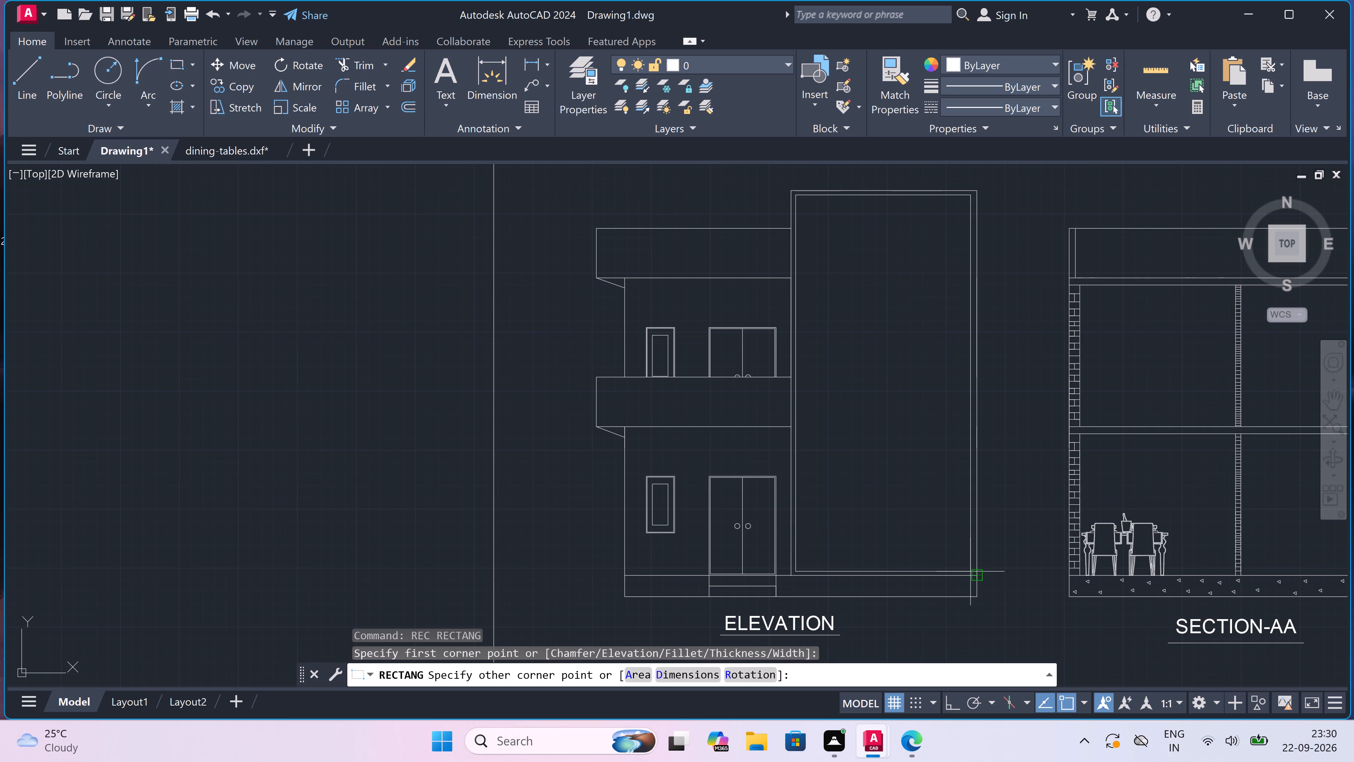
{"action": "scroll", "coordinate": [970, 571], "scroll_direction": "up", "scroll_amount": 2}
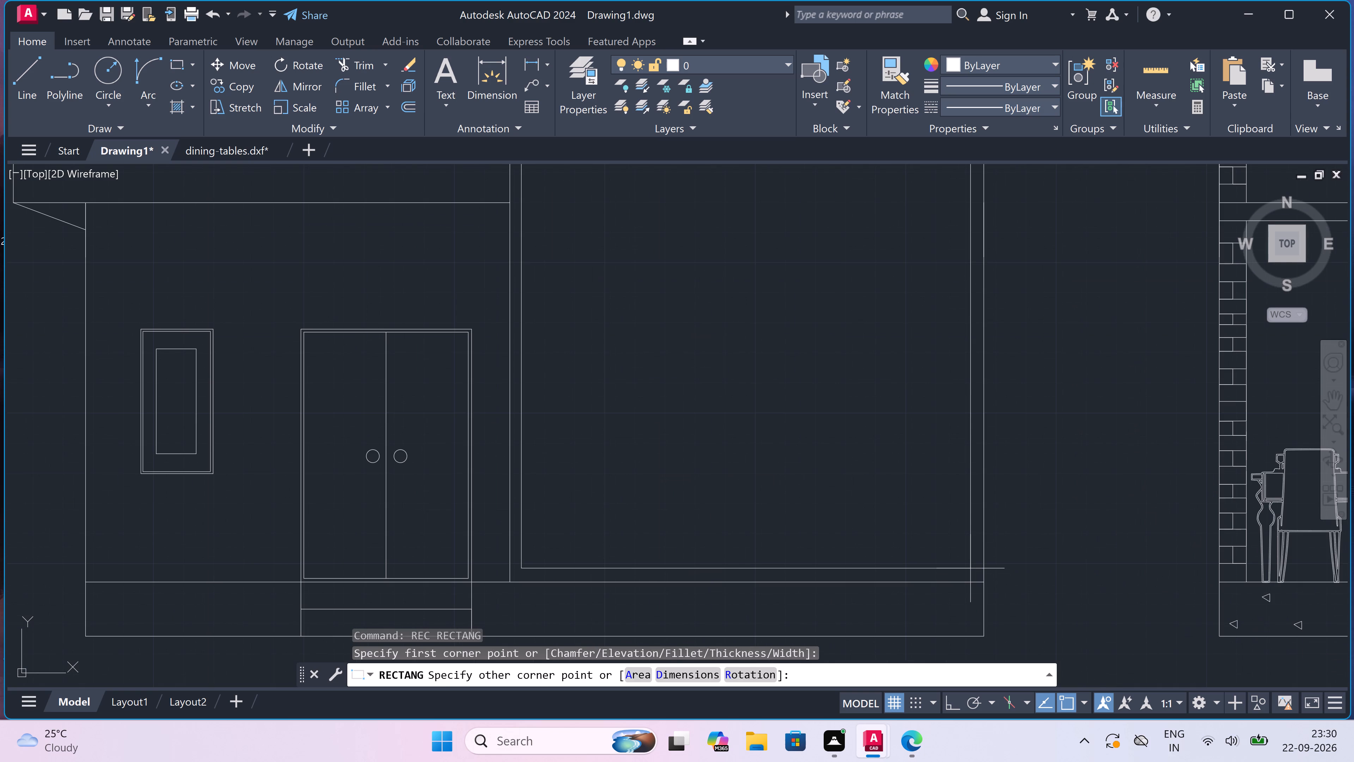
{"action": "left_click", "coordinate": [970, 567]}
Draw a smaller upright rectangle inside the raised wall block's inner border, leaving a wide margin on all sides.
{"action": "scroll", "coordinate": [890, 447], "scroll_direction": "down", "scroll_amount": 4}
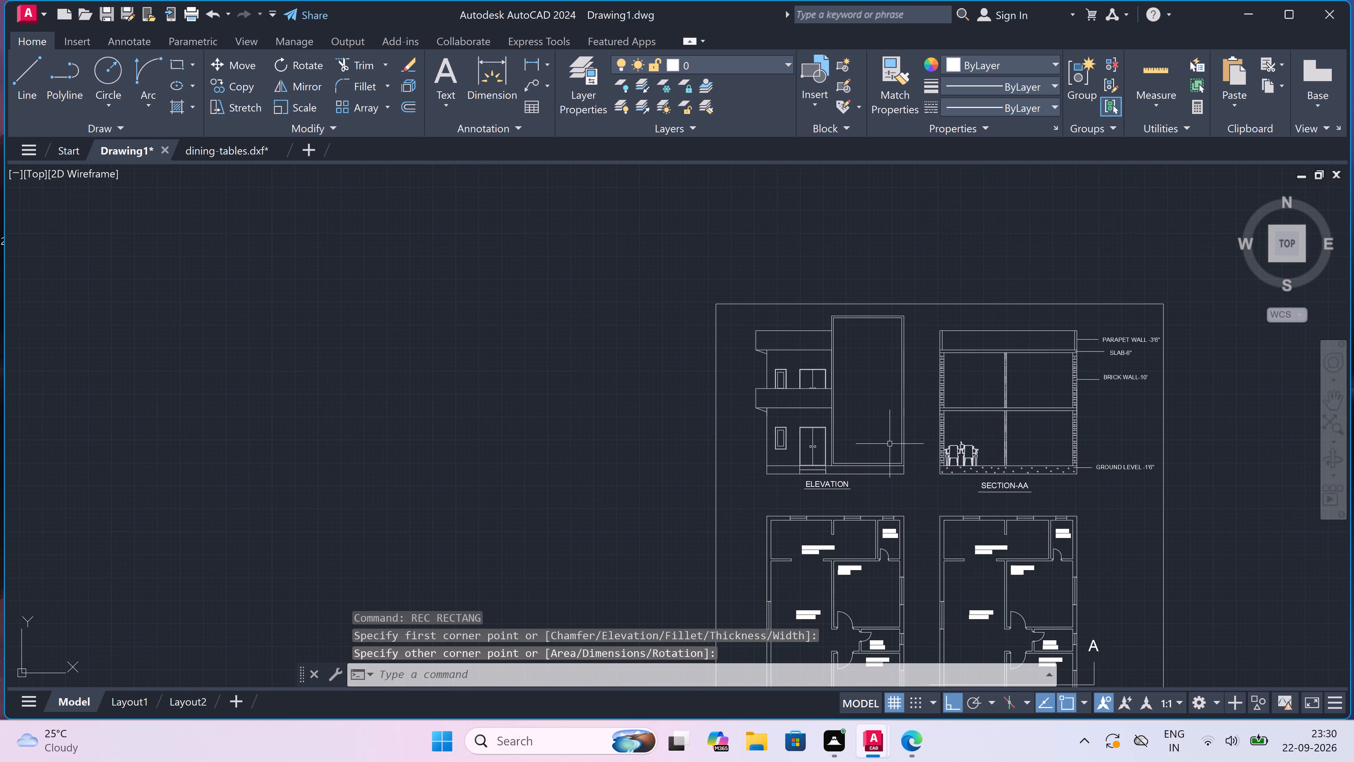
{"action": "scroll", "coordinate": [880, 393], "scroll_direction": "up", "scroll_amount": 1}
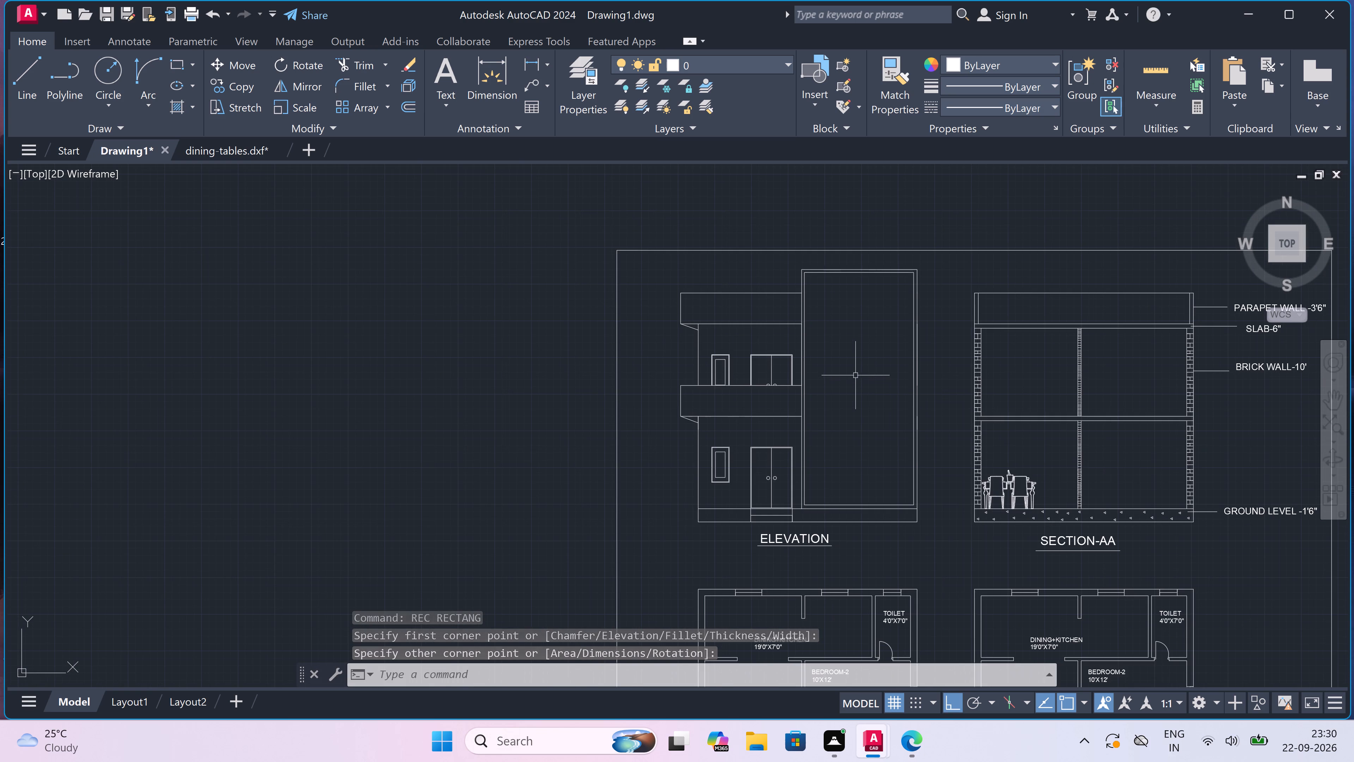
{"action": "key", "text": "space"}
{"action": "scroll", "coordinate": [850, 363], "scroll_direction": "up", "scroll_amount": 1}
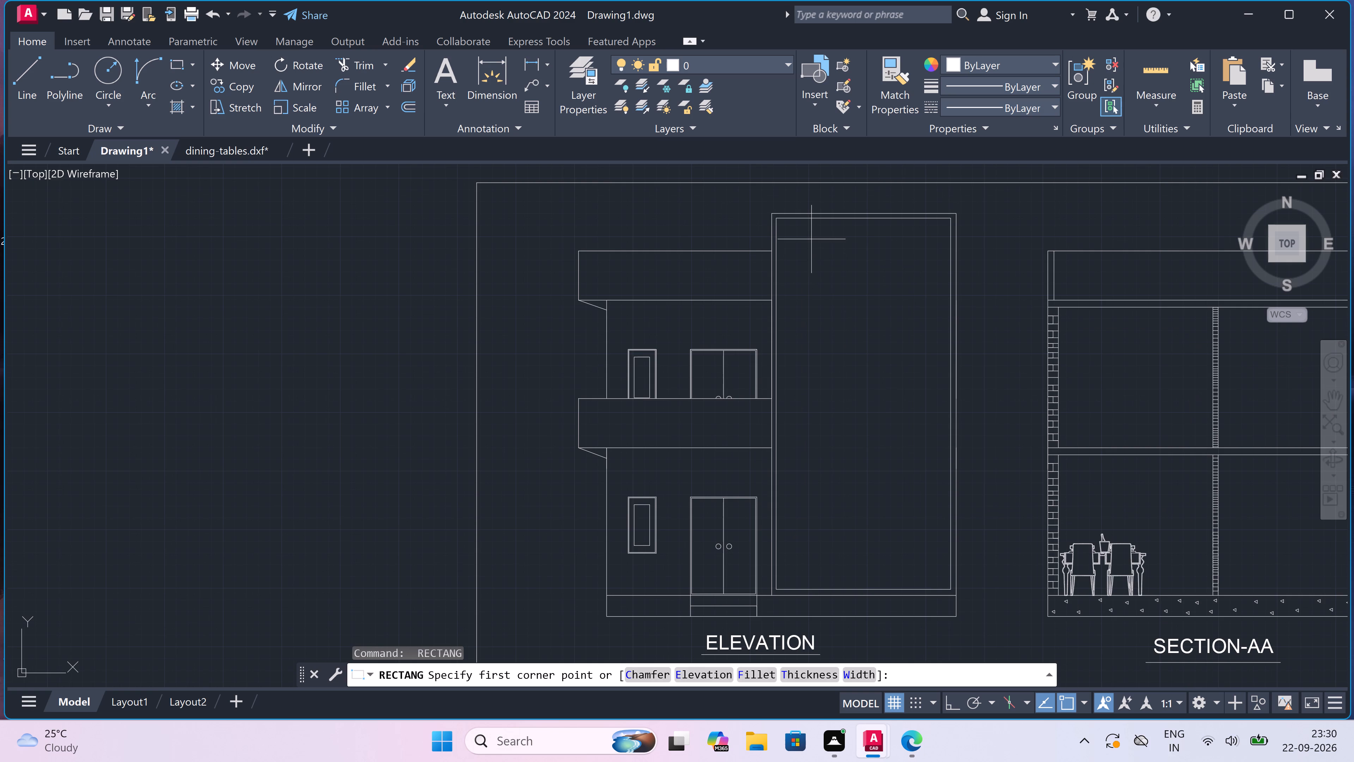
{"action": "left_click_drag", "start_coordinate": [802, 248], "coordinate": [805, 252]}
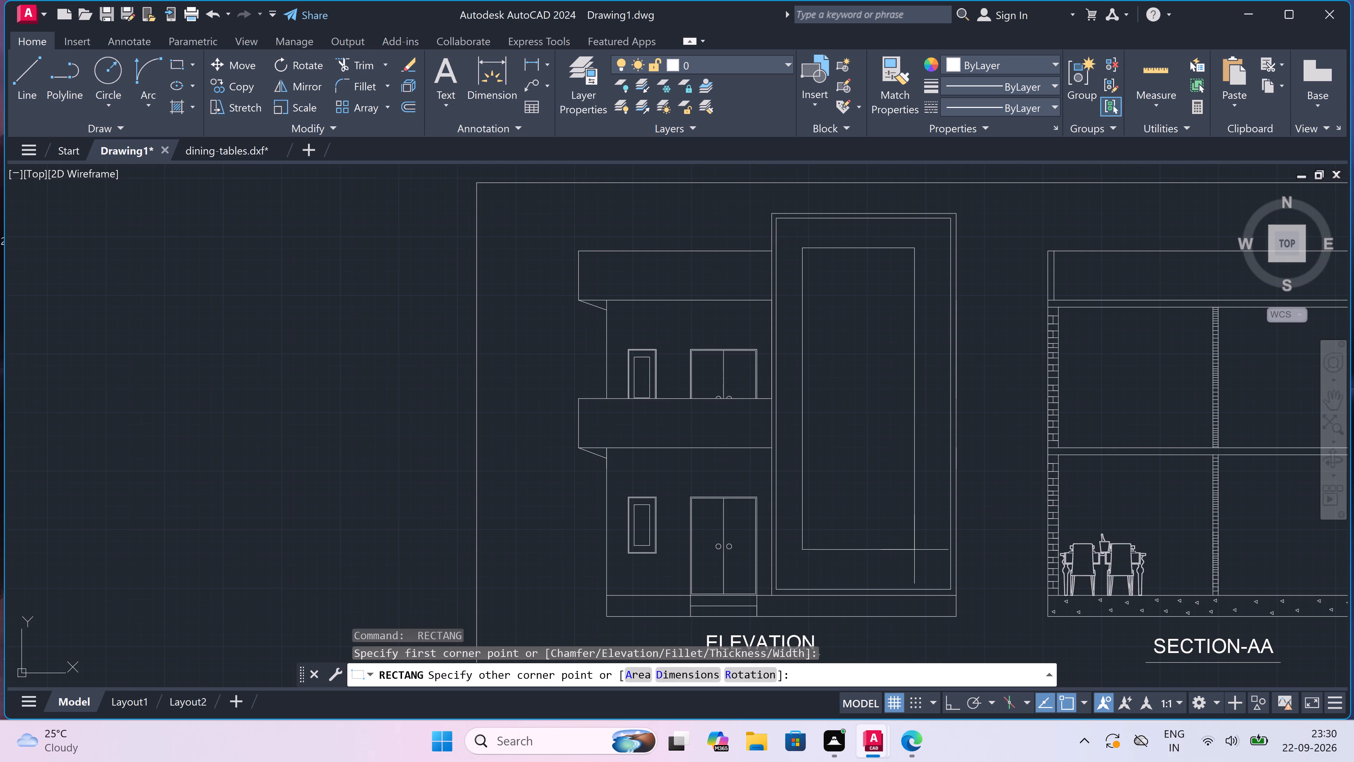
{"action": "left_click", "coordinate": [926, 569]}
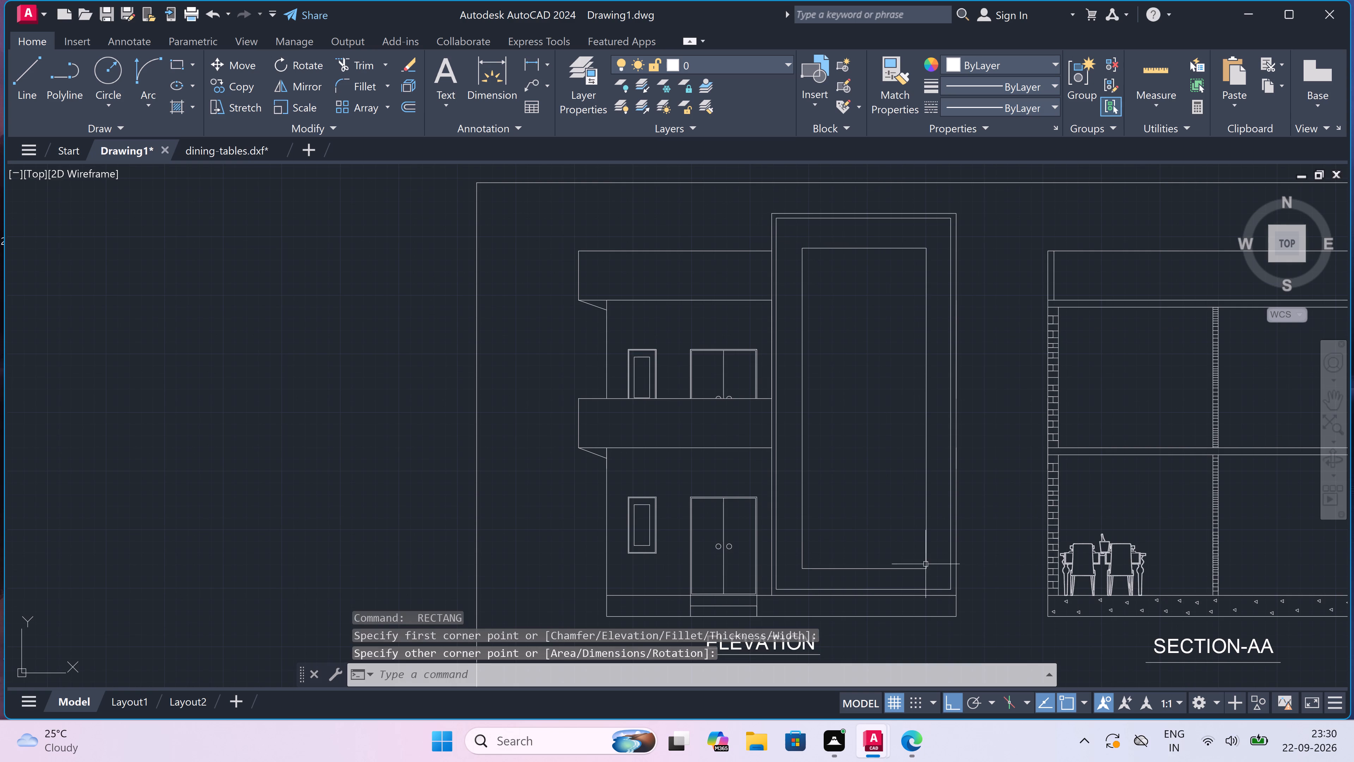
Draw another rectangle closely inside the smaller upright one, forming a thin double-line frame on the wall block.
{"action": "key", "text": "space"}
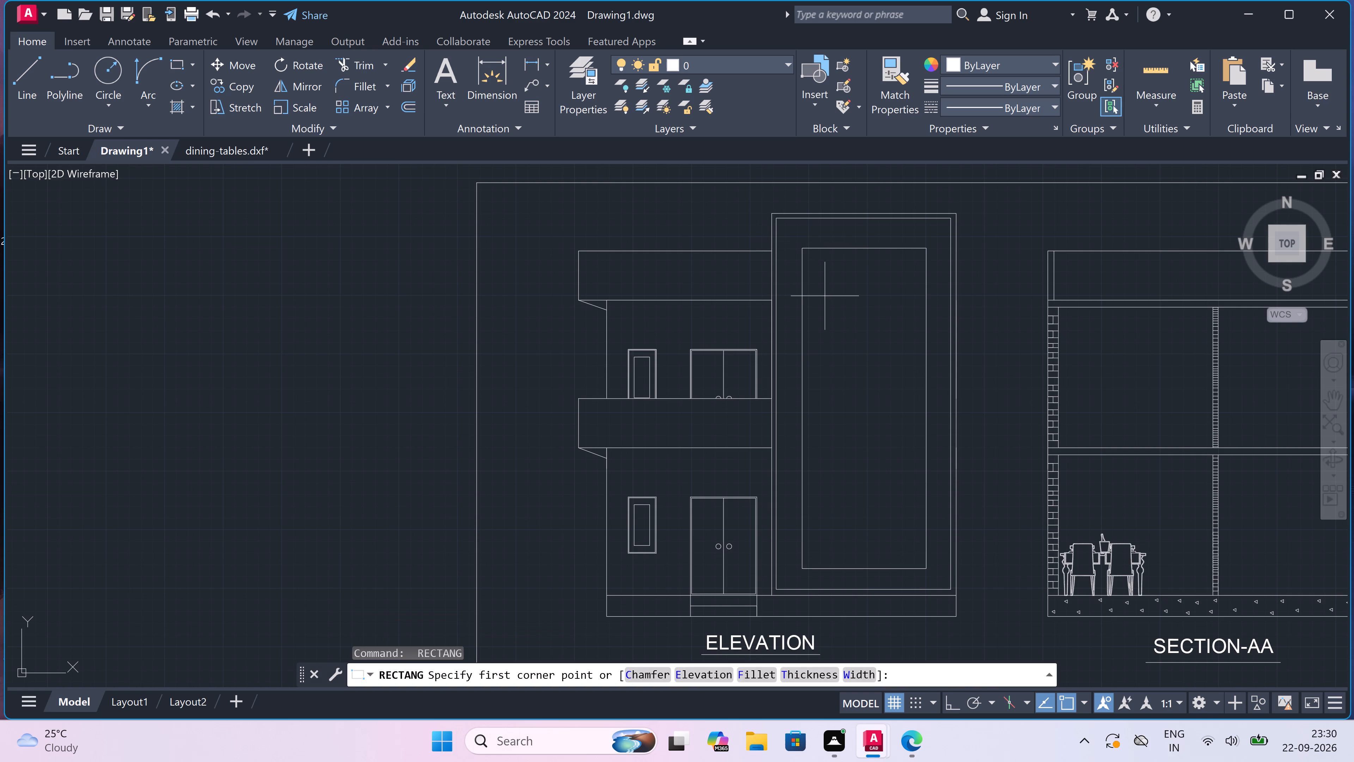
{"action": "scroll", "coordinate": [814, 261], "scroll_direction": "up", "scroll_amount": 2}
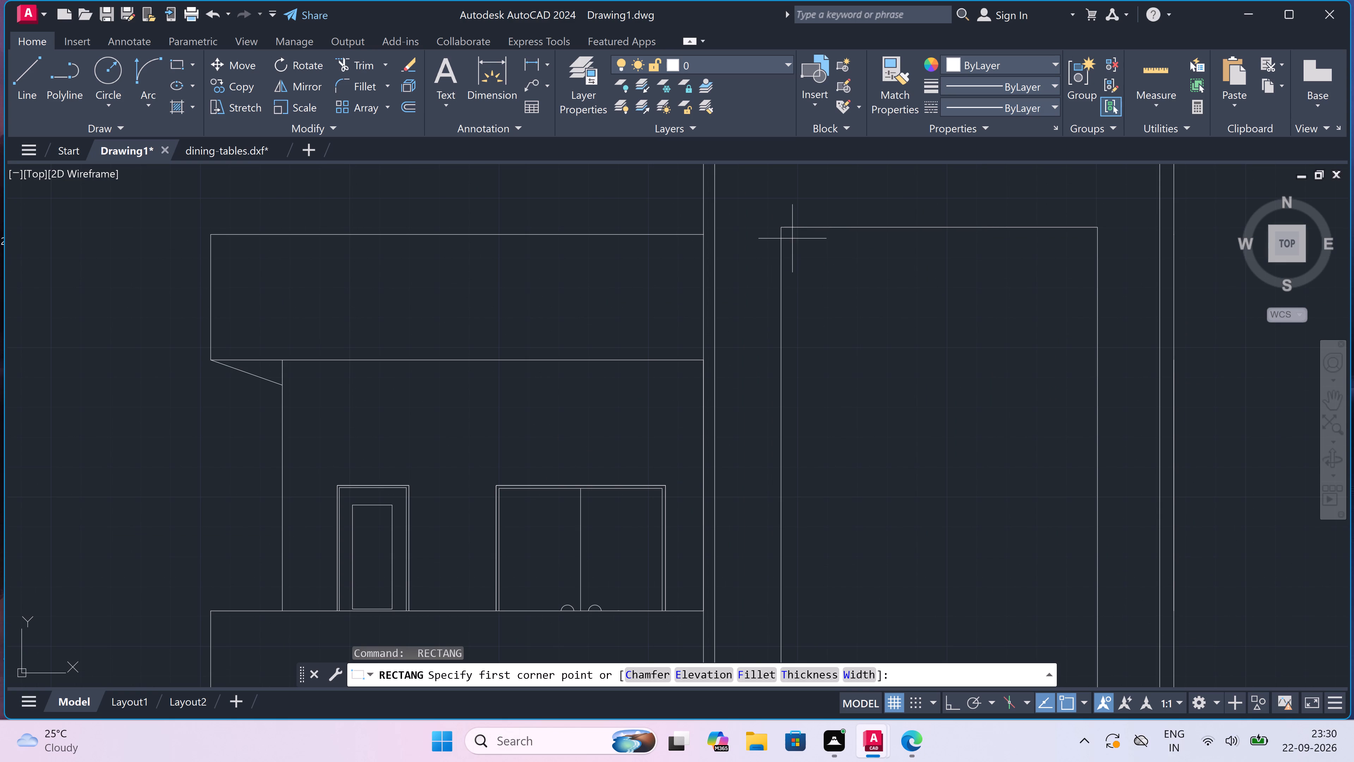
{"action": "left_click_drag", "start_coordinate": [793, 240], "coordinate": [808, 258]}
{"action": "scroll", "coordinate": [958, 406], "scroll_direction": "down", "scroll_amount": 3}
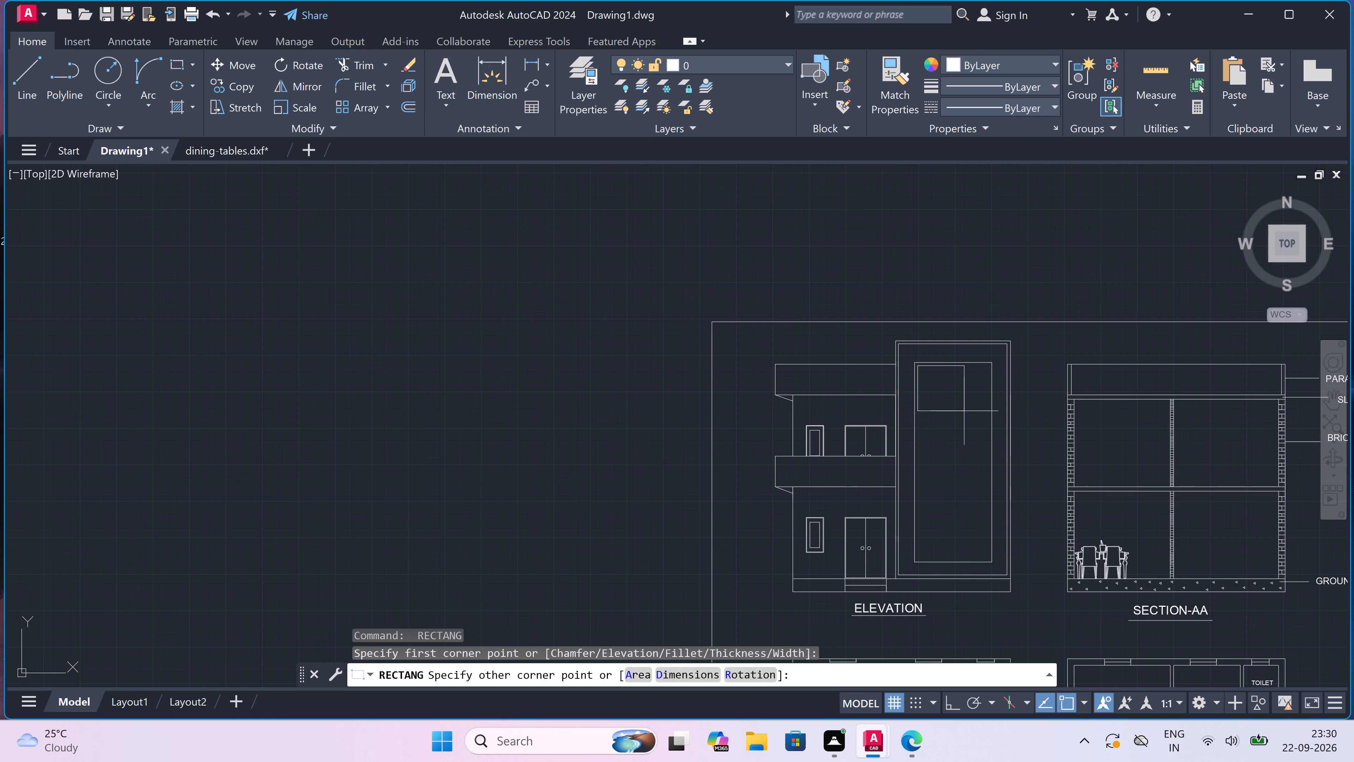
{"action": "scroll", "coordinate": [978, 561], "scroll_direction": "up", "scroll_amount": 1}
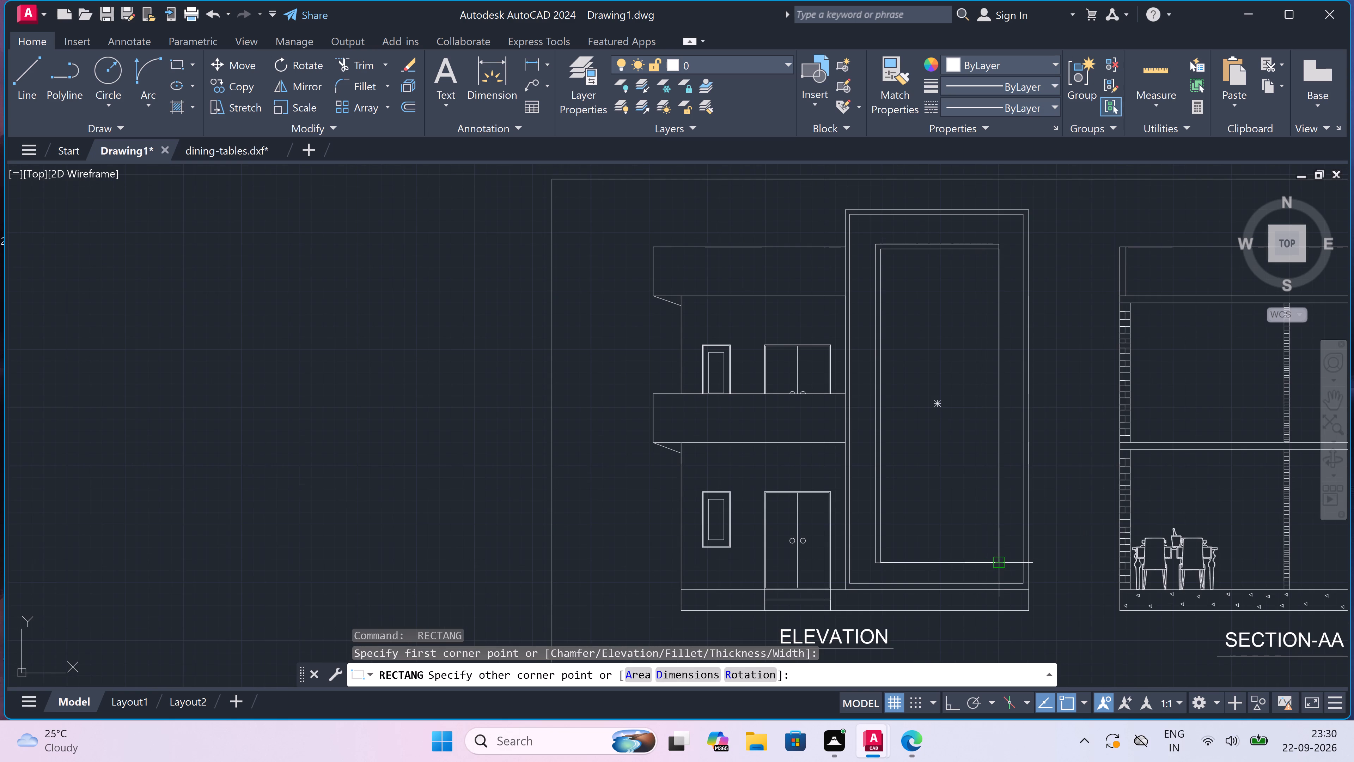
{"action": "scroll", "coordinate": [996, 567], "scroll_direction": "up", "scroll_amount": 2}
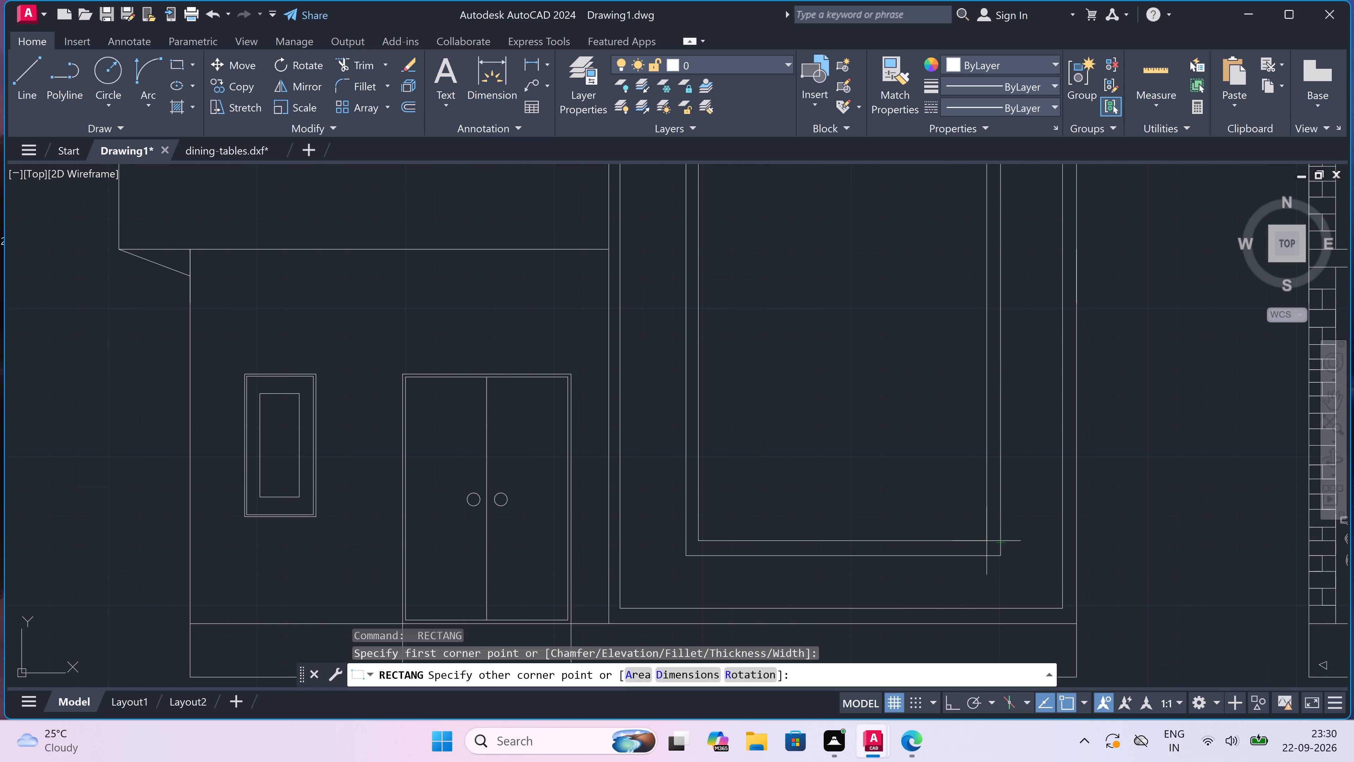
{"action": "left_click", "coordinate": [987, 541]}
Draw a tall narrow rectangle centred within the double-line frame of the elevation's raised wall block.
{"action": "scroll", "coordinate": [890, 476], "scroll_direction": "down", "scroll_amount": 3}
{"action": "scroll", "coordinate": [866, 406], "scroll_direction": "up", "scroll_amount": 1}
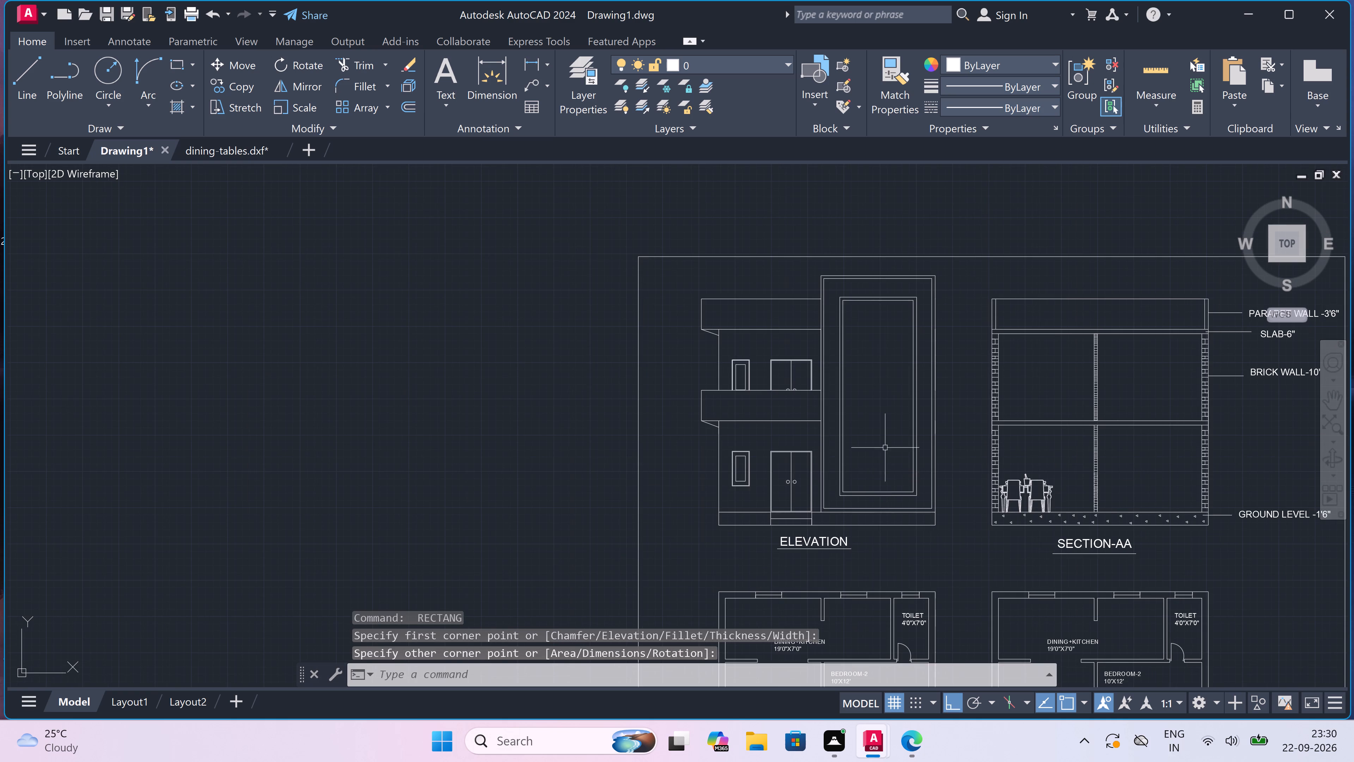
{"action": "scroll", "coordinate": [866, 406], "scroll_direction": "up", "scroll_amount": 1}
{"action": "key", "text": "space"}
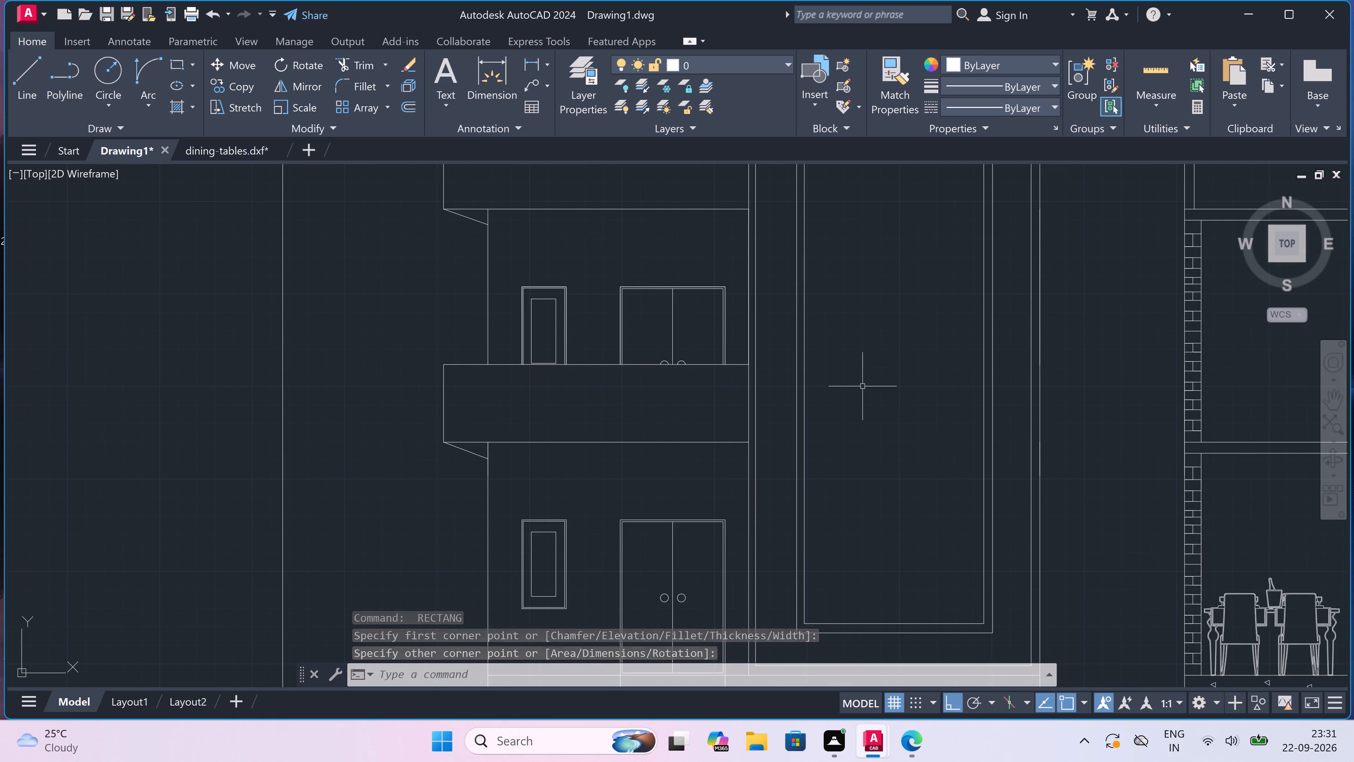
{"action": "scroll", "coordinate": [854, 310], "scroll_direction": "down", "scroll_amount": 2}
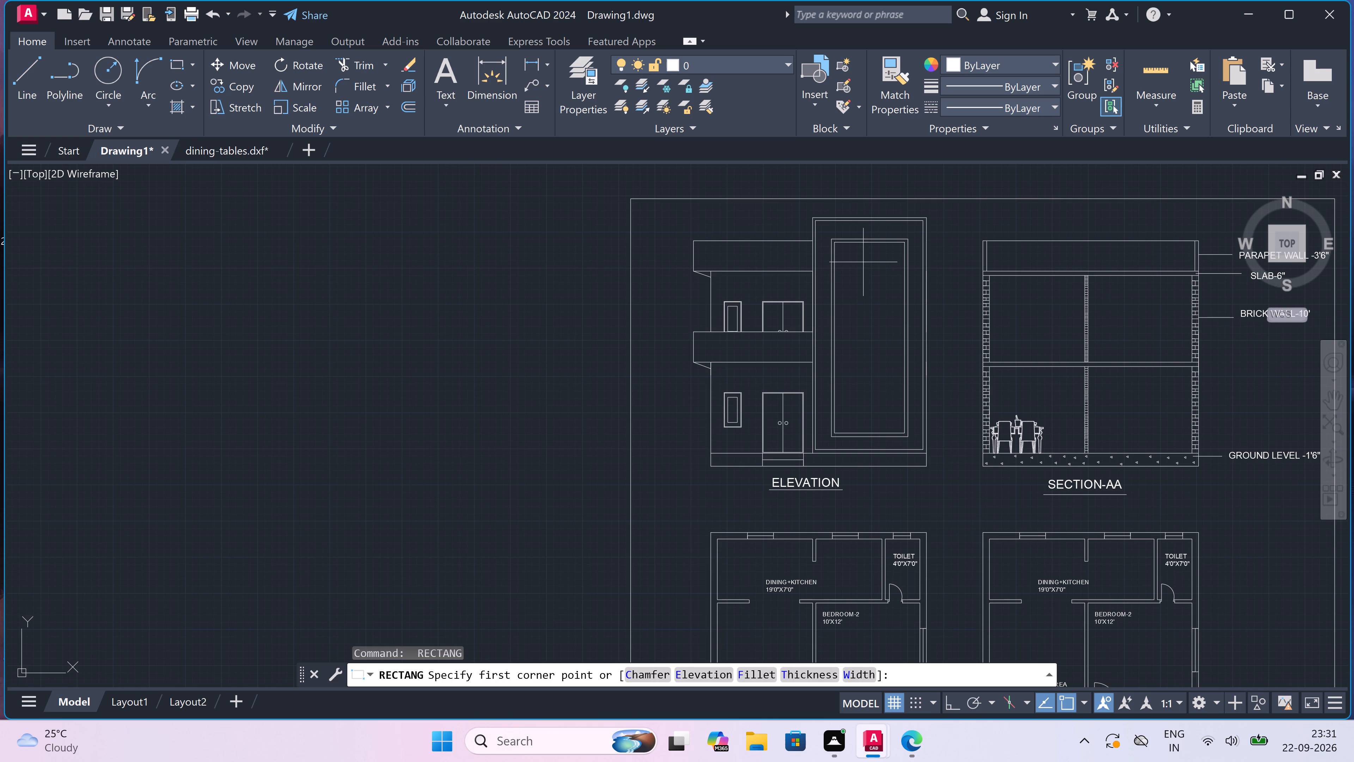
{"action": "left_click", "coordinate": [885, 260]}
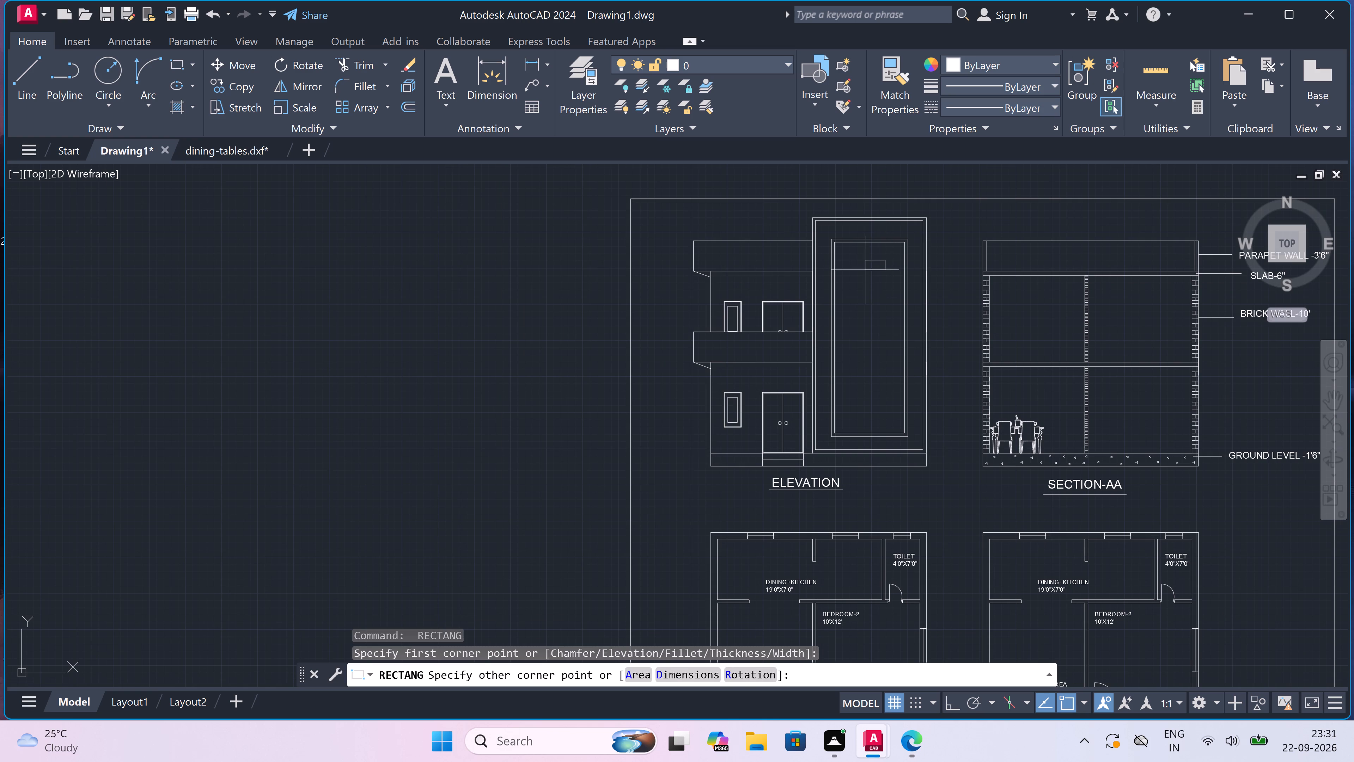
{"action": "left_click", "coordinate": [852, 413]}
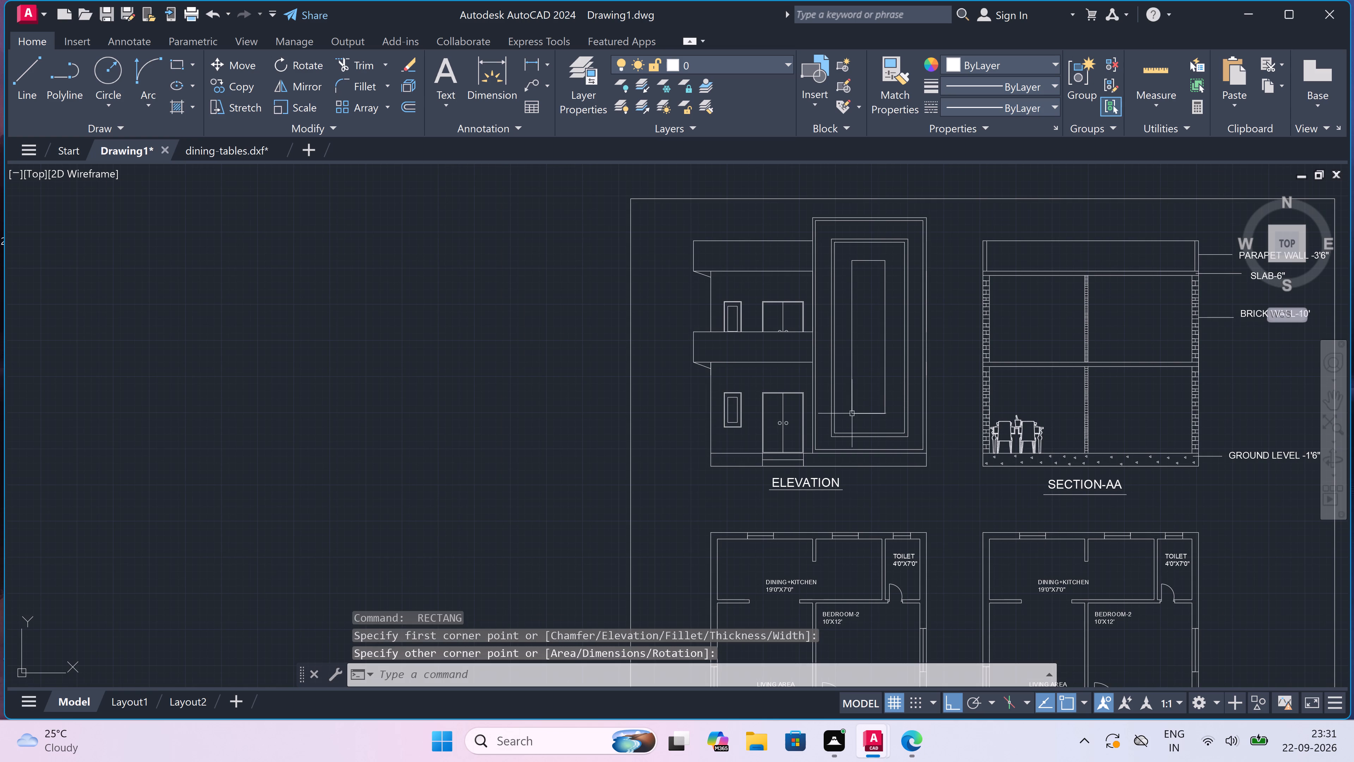
Draw a rectangle closely inside the tall narrow central one, giving it a thin double-line border.
{"action": "scroll", "coordinate": [855, 268], "scroll_direction": "up", "scroll_amount": 3}
{"action": "key", "text": "space"}
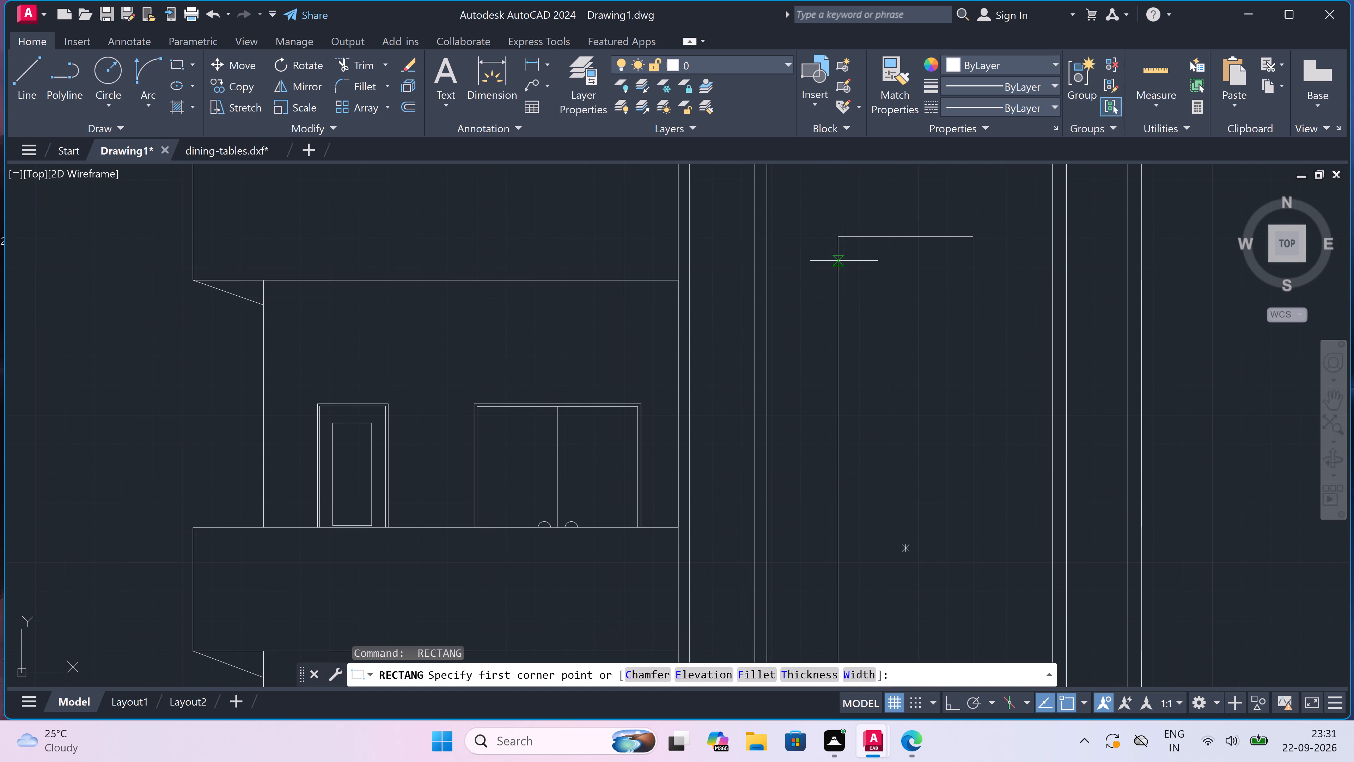
{"action": "scroll", "coordinate": [844, 247], "scroll_direction": "up", "scroll_amount": 2}
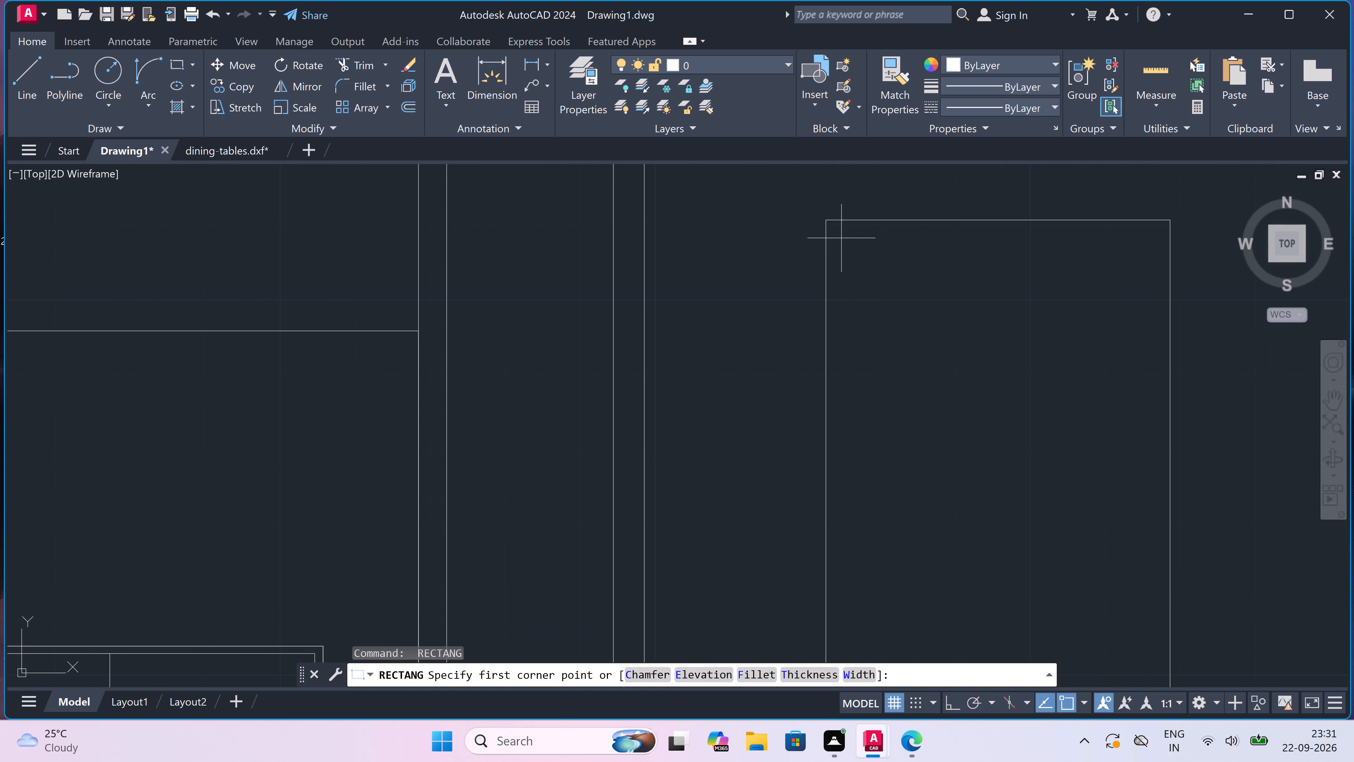
{"action": "left_click_drag", "start_coordinate": [849, 243], "coordinate": [853, 246]}
{"action": "scroll", "coordinate": [970, 329], "scroll_direction": "down", "scroll_amount": 4}
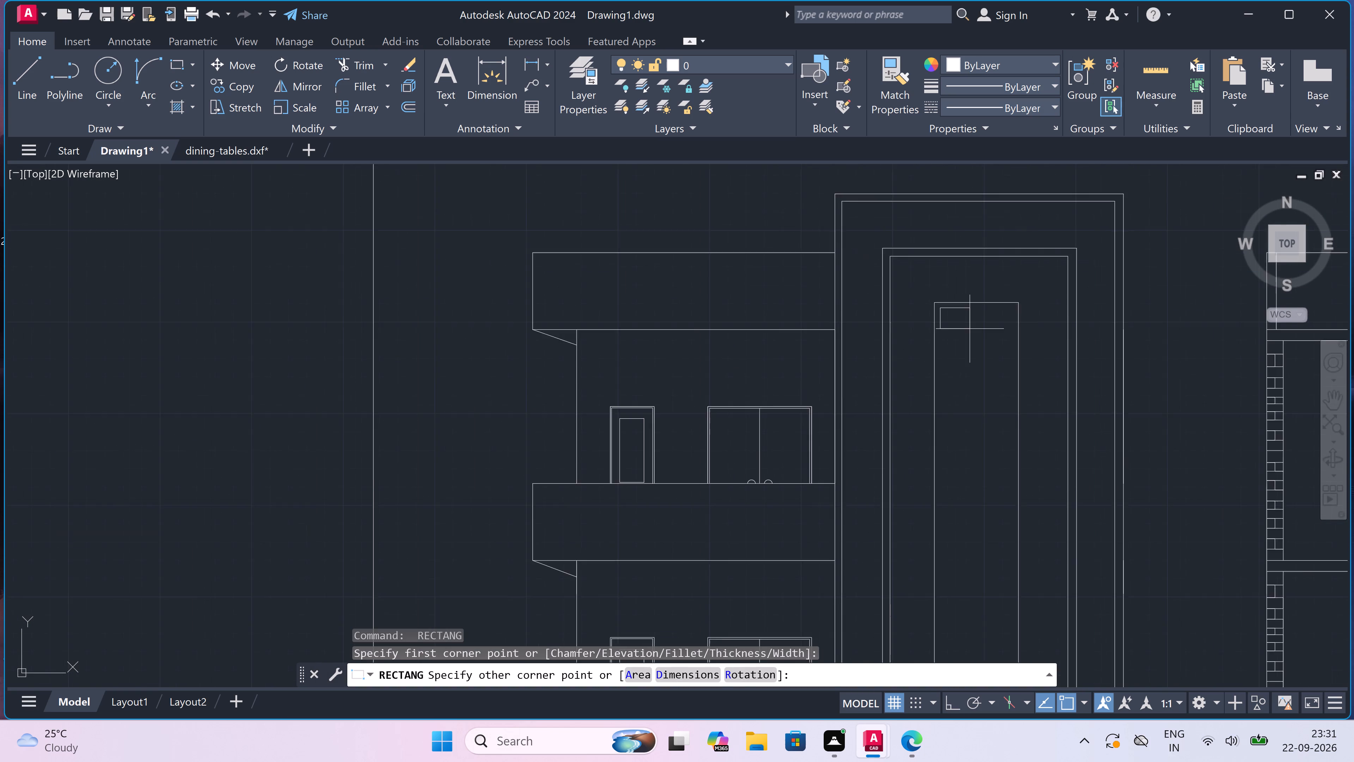
{"action": "scroll", "coordinate": [993, 548], "scroll_direction": "up", "scroll_amount": 3}
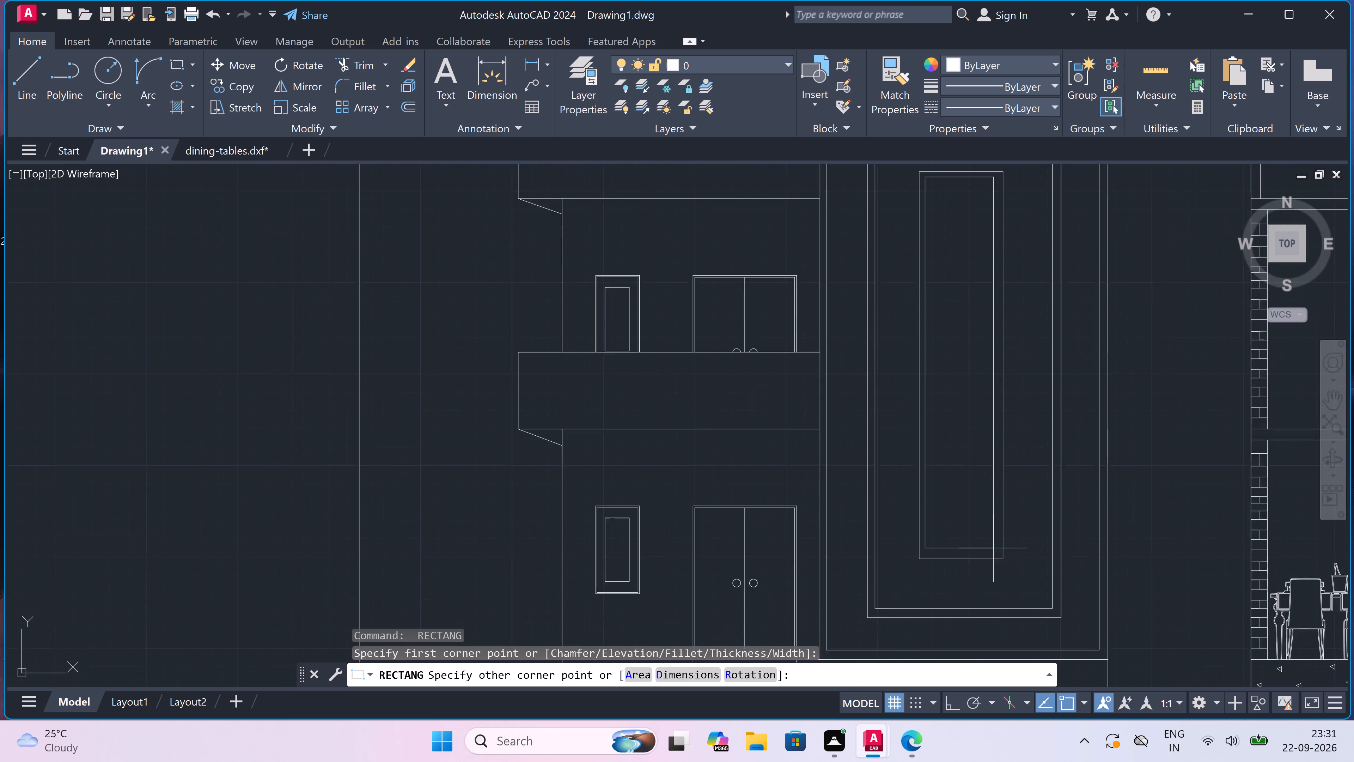
{"action": "left_click", "coordinate": [1005, 557]}
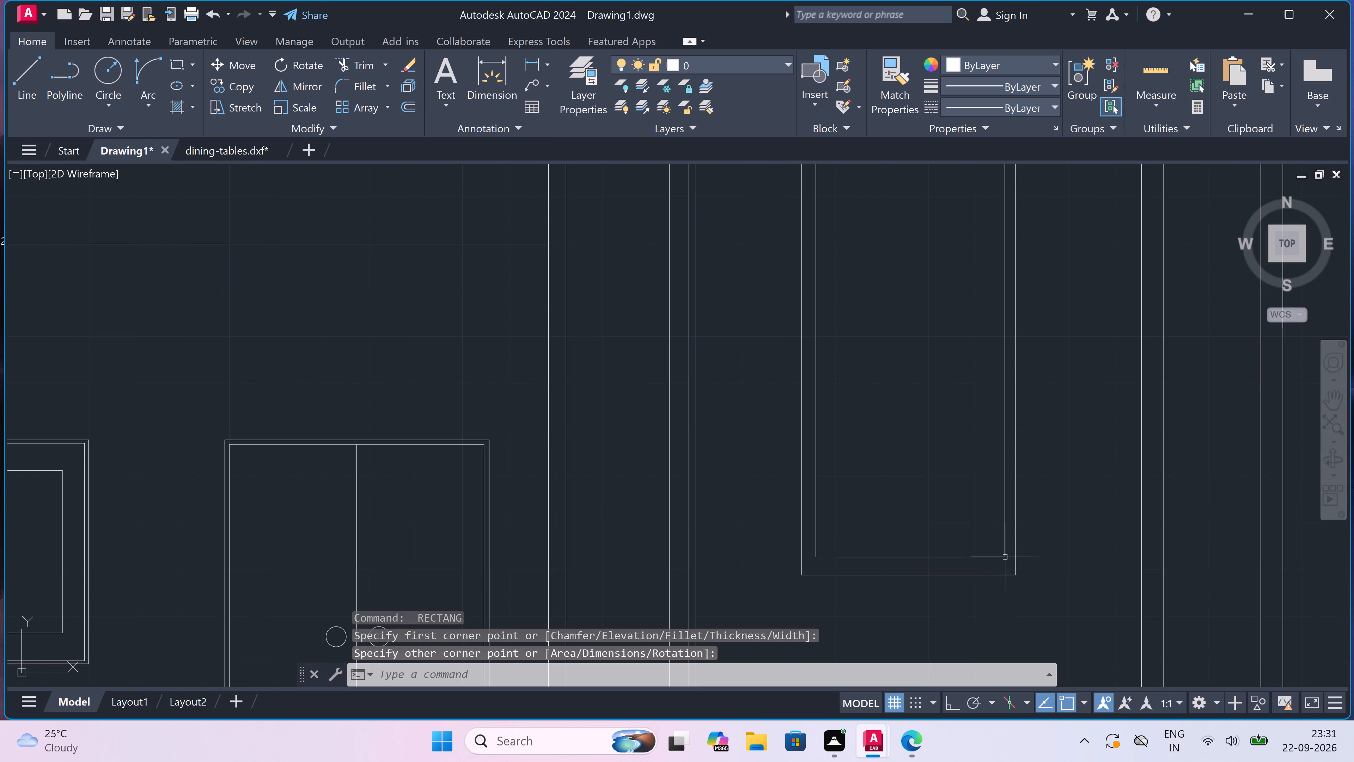
Examine the elevation's nested wall-block frames against Section-AA, the floor plans and the whole bordered sheet.
{"action": "scroll", "coordinate": [908, 430], "scroll_direction": "down", "scroll_amount": 5}
{"action": "scroll", "coordinate": [902, 402], "scroll_direction": "down", "scroll_amount": 1}
{"action": "scroll", "coordinate": [902, 402], "scroll_direction": "up", "scroll_amount": 1}
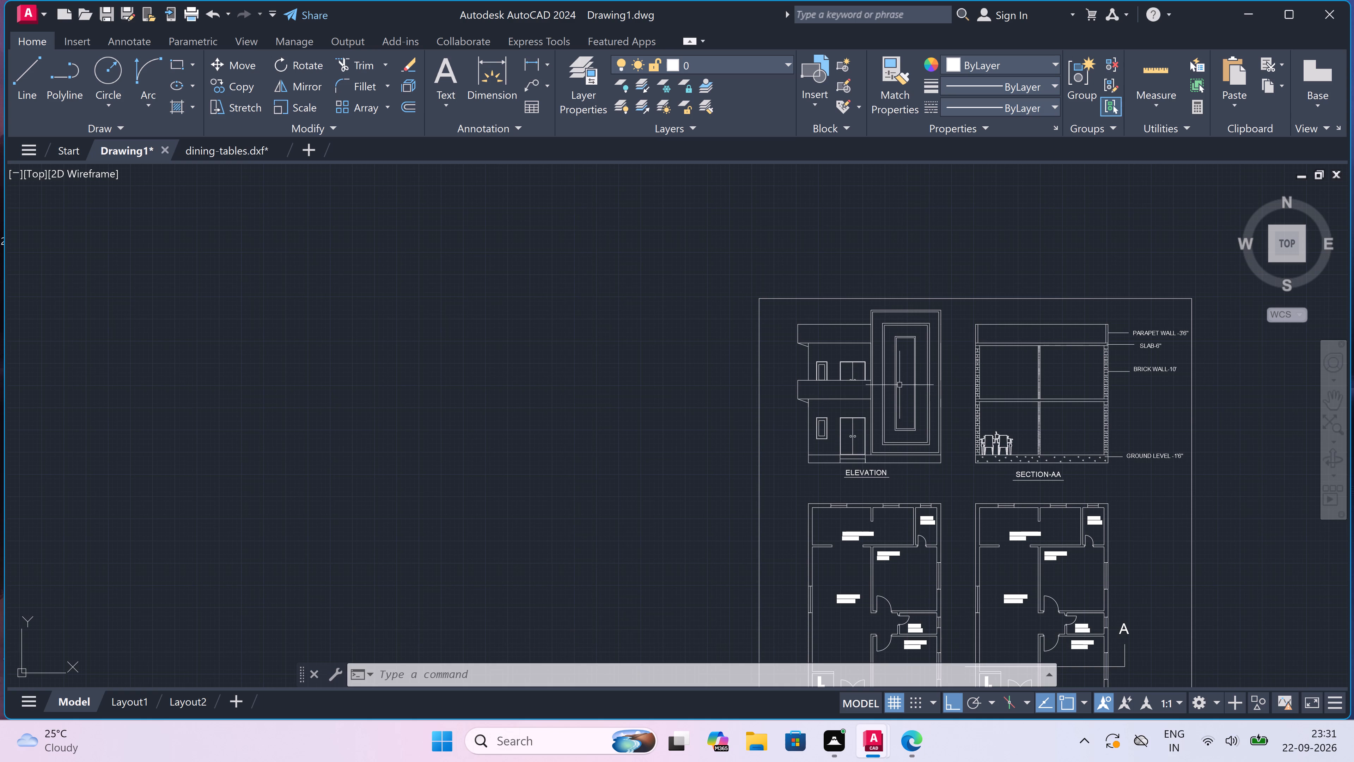
{"action": "scroll", "coordinate": [904, 377], "scroll_direction": "down", "scroll_amount": 2}
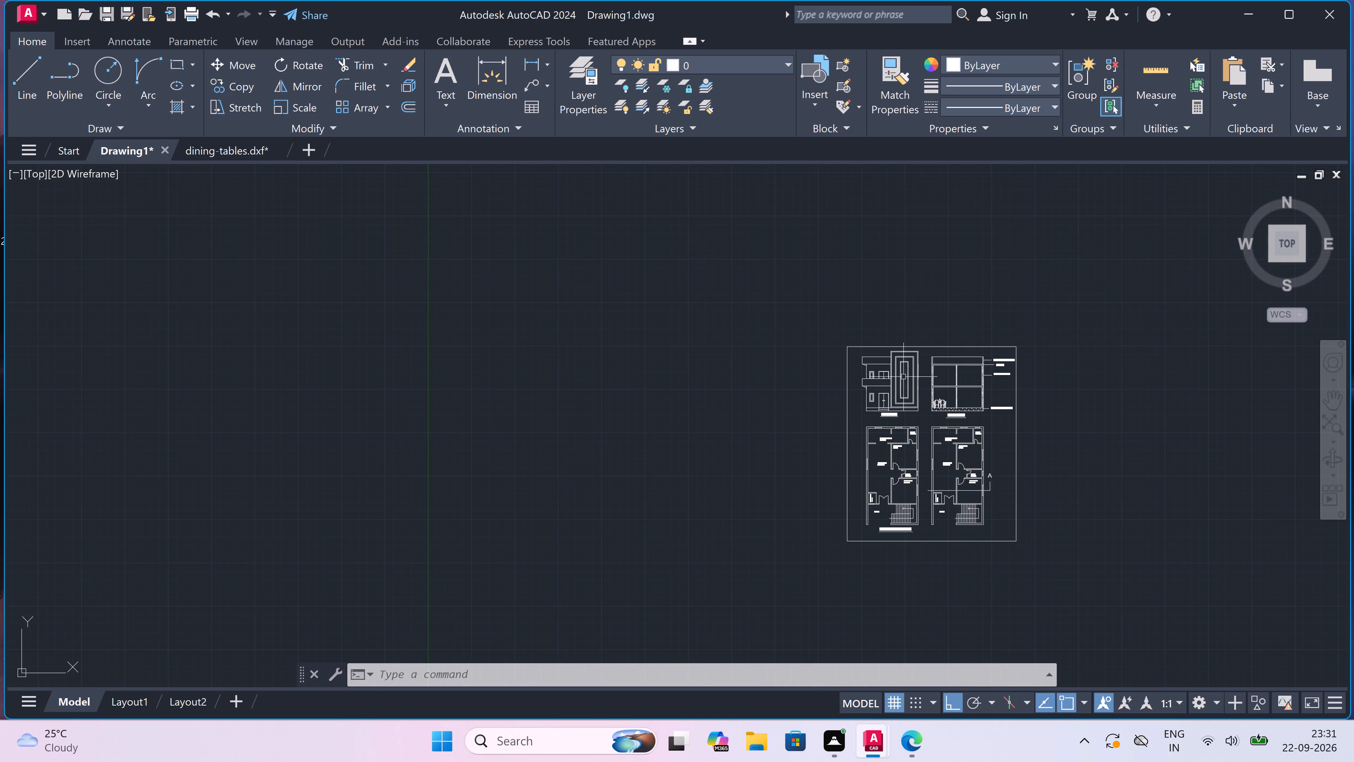
{"action": "scroll", "coordinate": [868, 504], "scroll_direction": "up", "scroll_amount": 2}
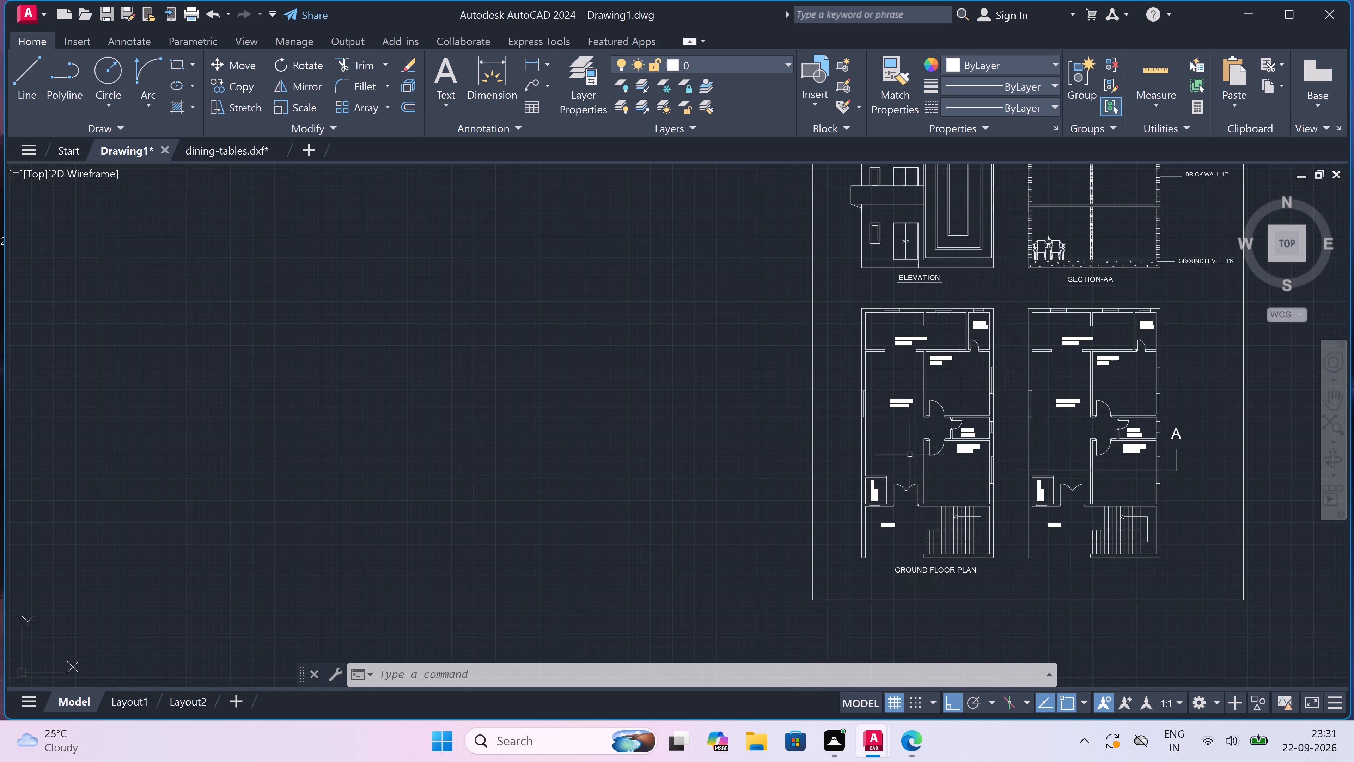
{"action": "scroll", "coordinate": [932, 414], "scroll_direction": "up", "scroll_amount": 2}
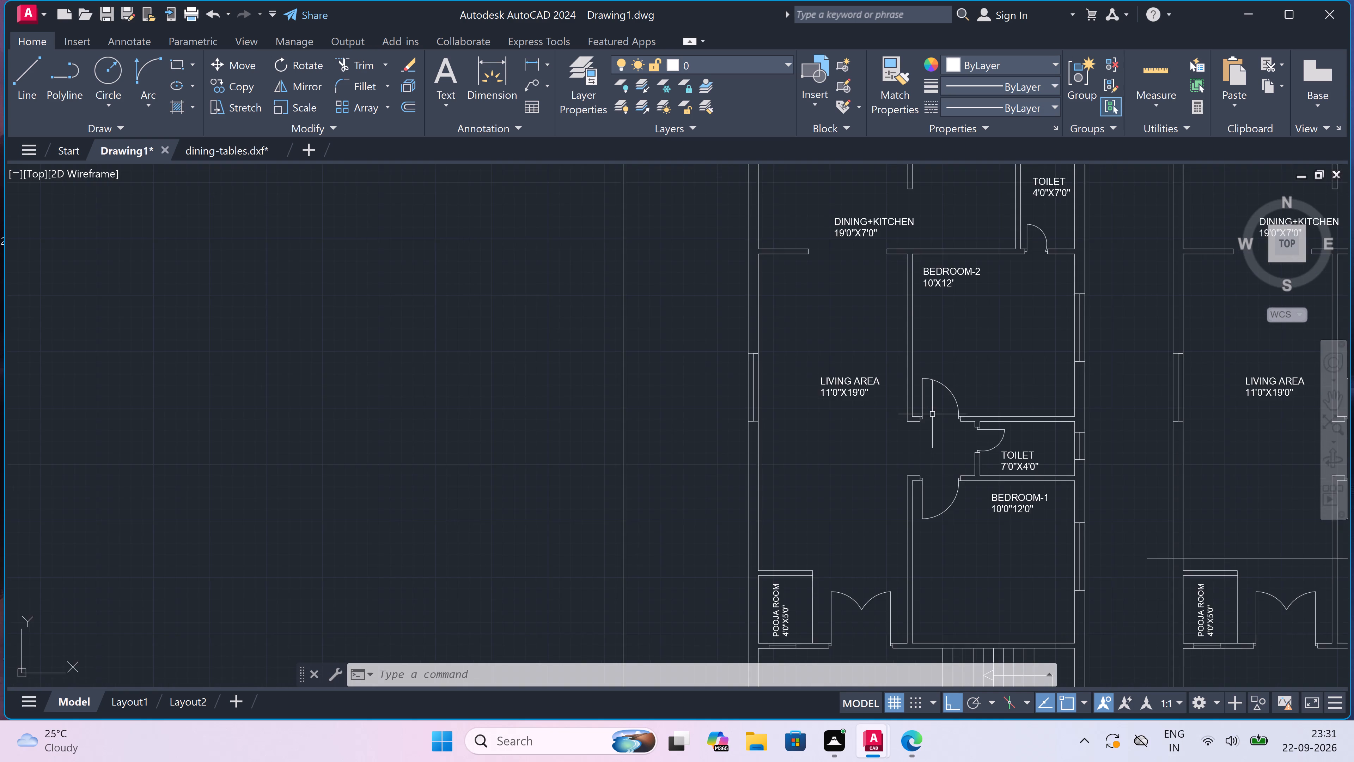
{"action": "scroll", "coordinate": [932, 414], "scroll_direction": "down", "scroll_amount": 3}
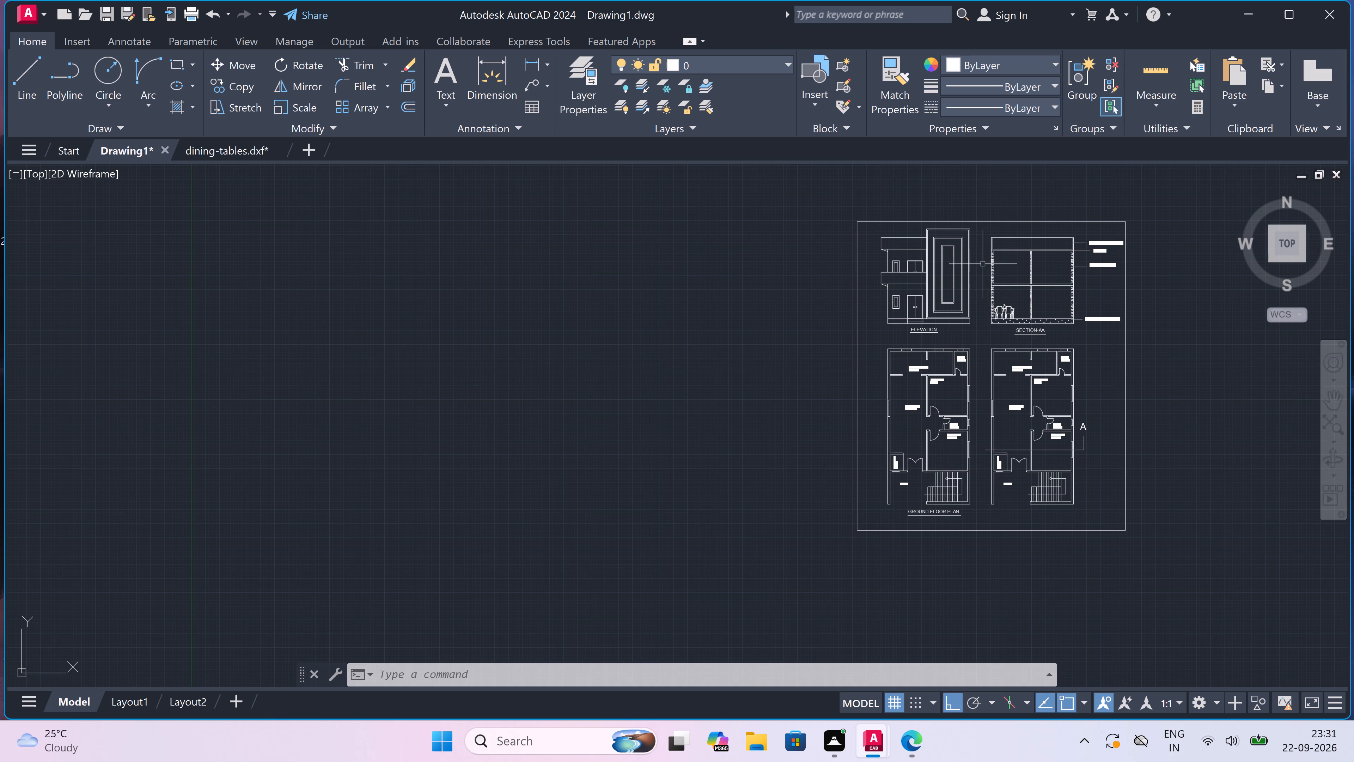
{"action": "scroll", "coordinate": [978, 240], "scroll_direction": "up", "scroll_amount": 2}
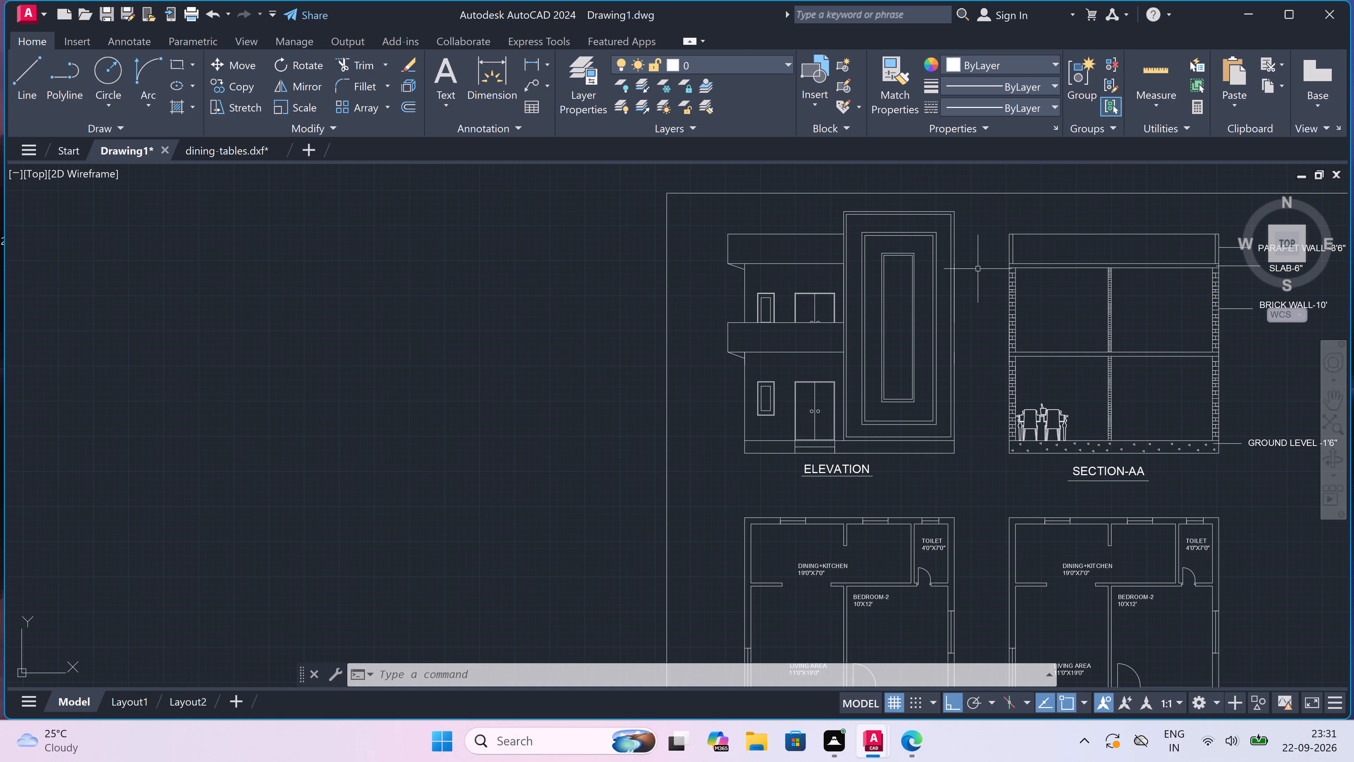
Draw a horizontal brick course line across Section-AA's left outer wall just below the intermediate slab, with a vertical mid-joint up to the slab.
{"action": "scroll", "coordinate": [1013, 359], "scroll_direction": "up", "scroll_amount": 4}
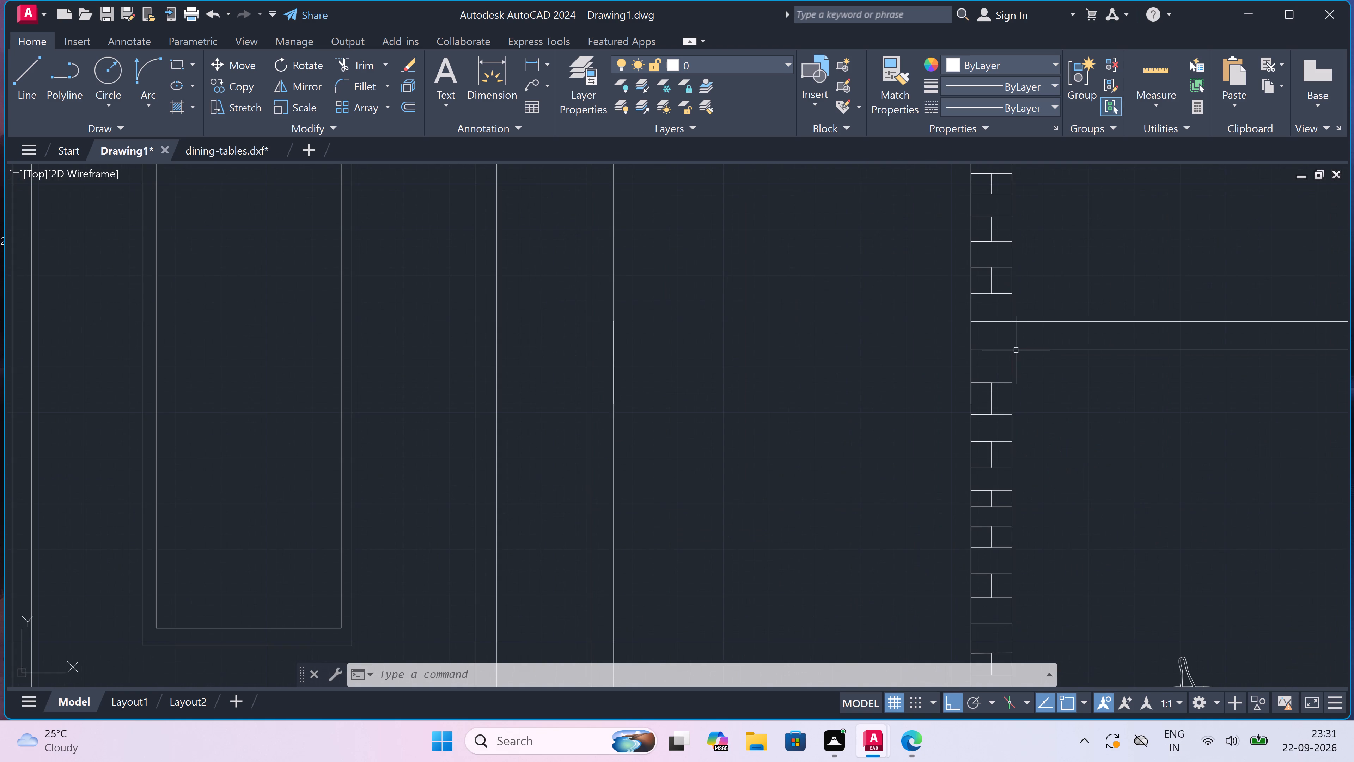
{"action": "scroll", "coordinate": [1016, 350], "scroll_direction": "up", "scroll_amount": 4}
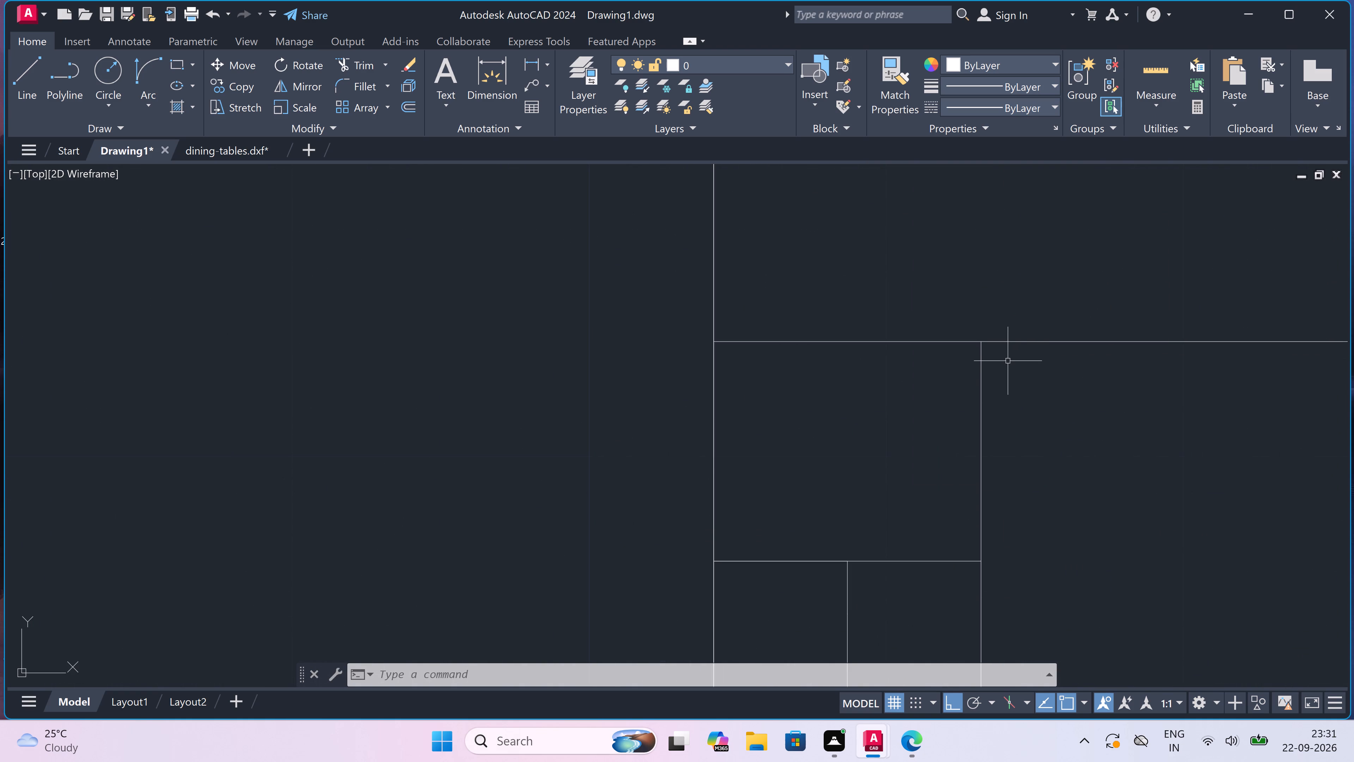
{"action": "key", "text": "l"}
{"action": "key", "text": "space"}
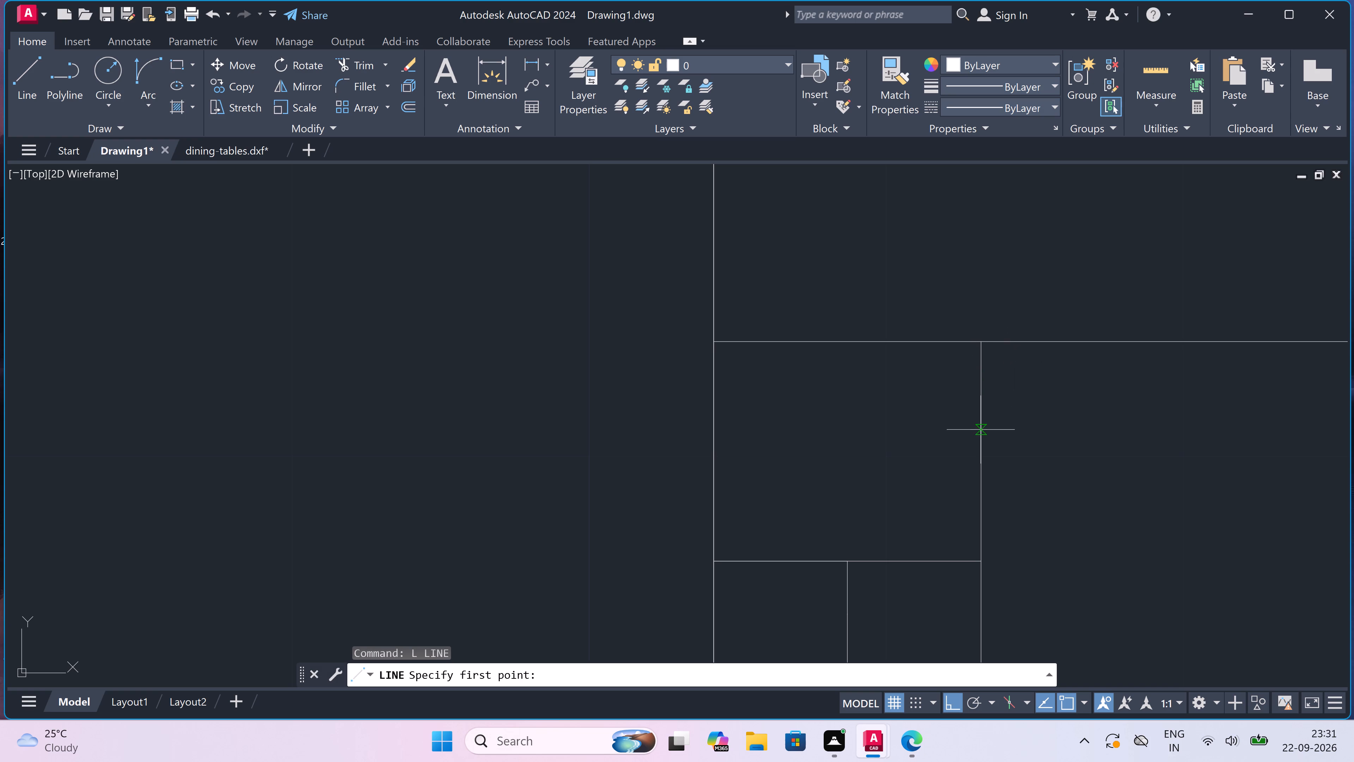
{"action": "left_click", "coordinate": [978, 410]}
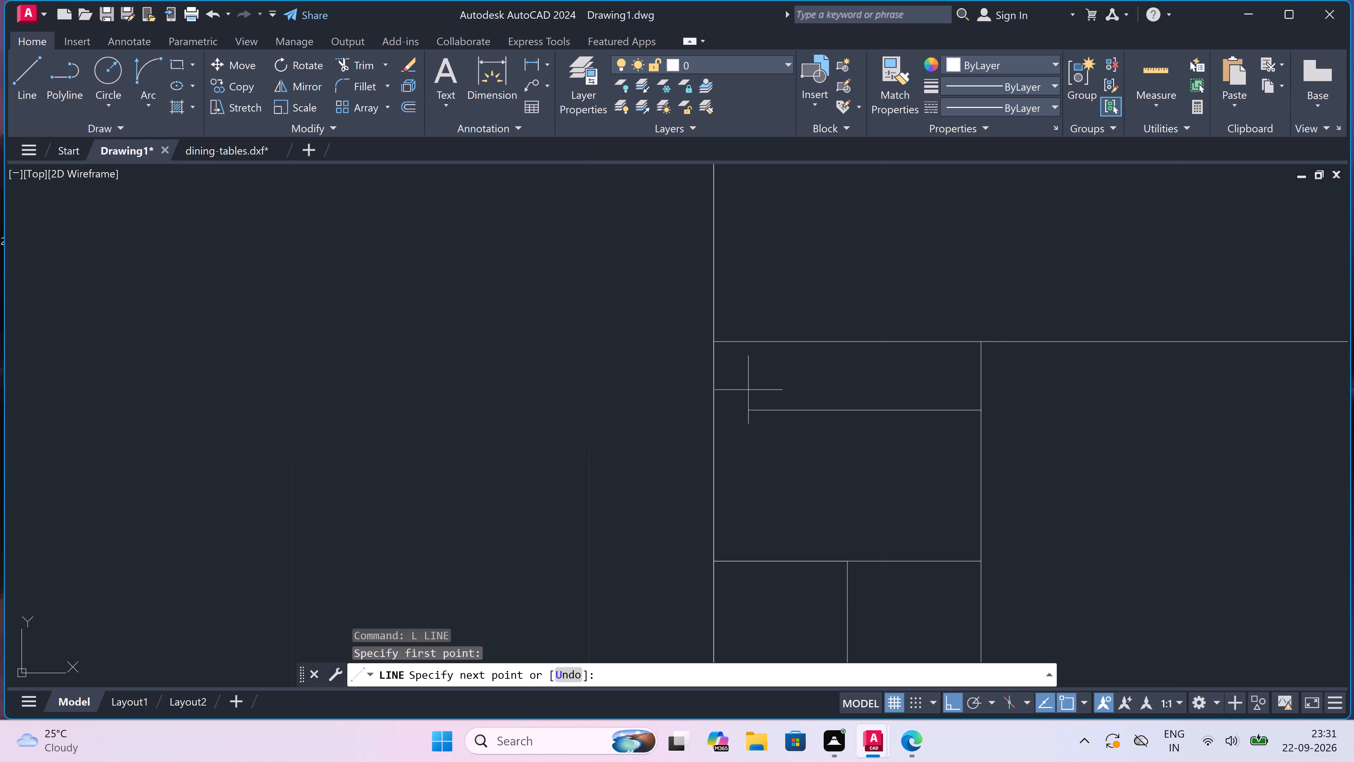
{"action": "left_click", "coordinate": [709, 407]}
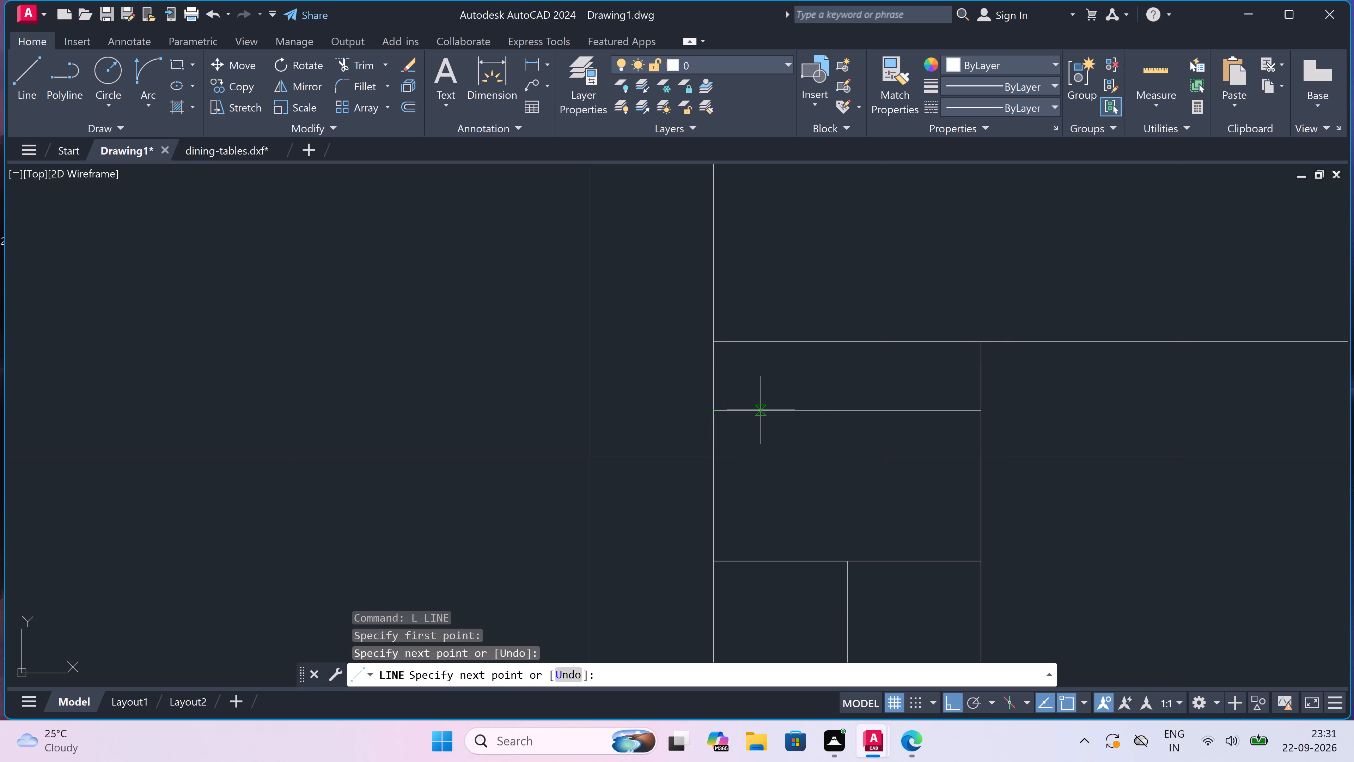
{"action": "left_click", "coordinate": [846, 410]}
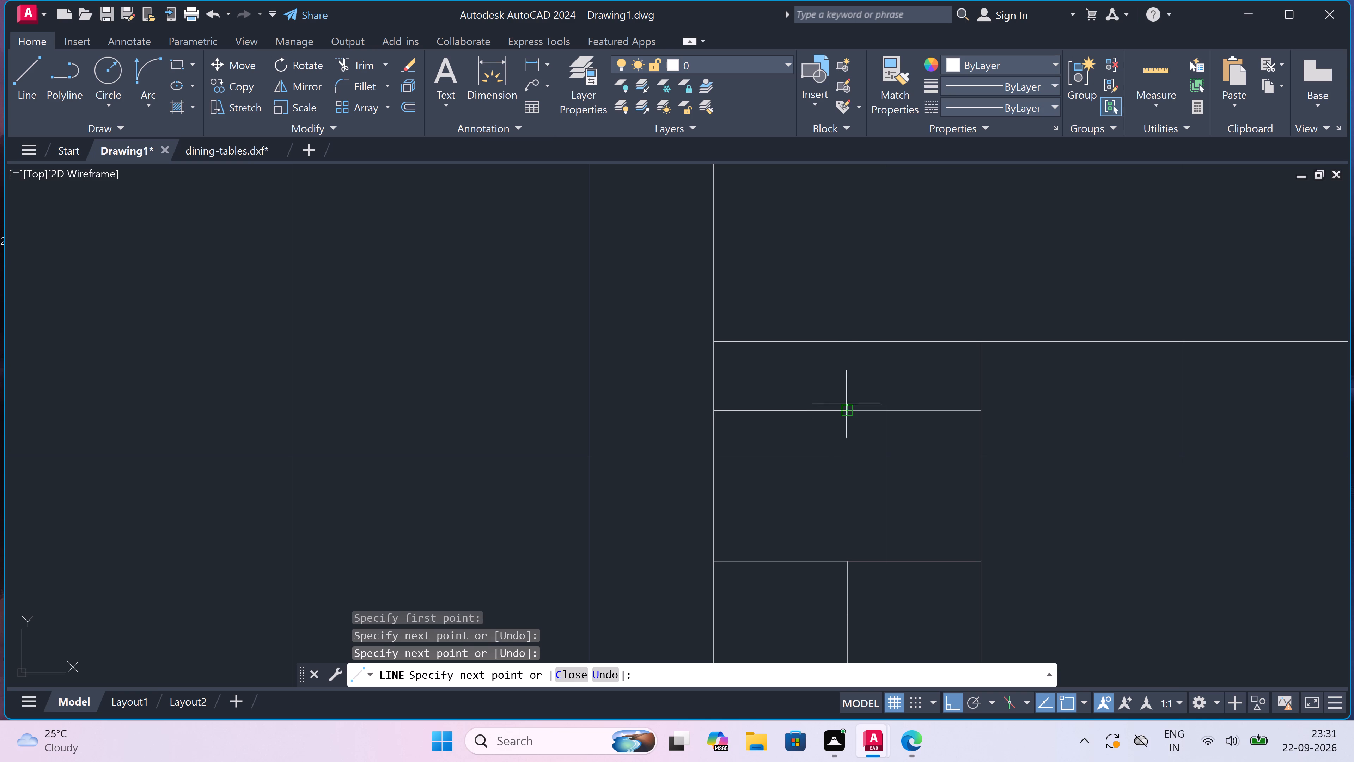
{"action": "double_click", "coordinate": [852, 345]}
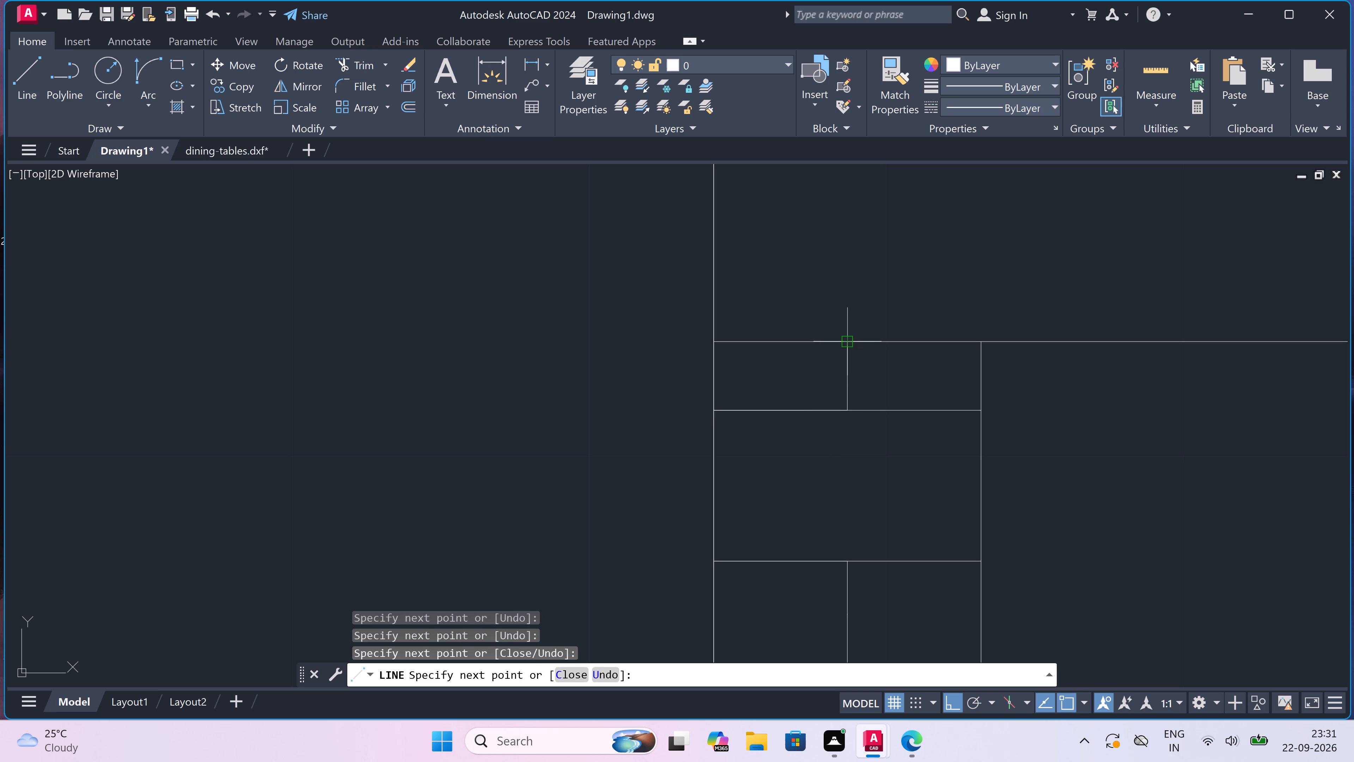
{"action": "key", "text": "Escape"}
Draw a matching brick course line with a central vertical joint in Section-AA's right outer wall, directly beneath the intermediate slab.
{"action": "scroll", "coordinate": [852, 344], "scroll_direction": "down", "scroll_amount": 5}
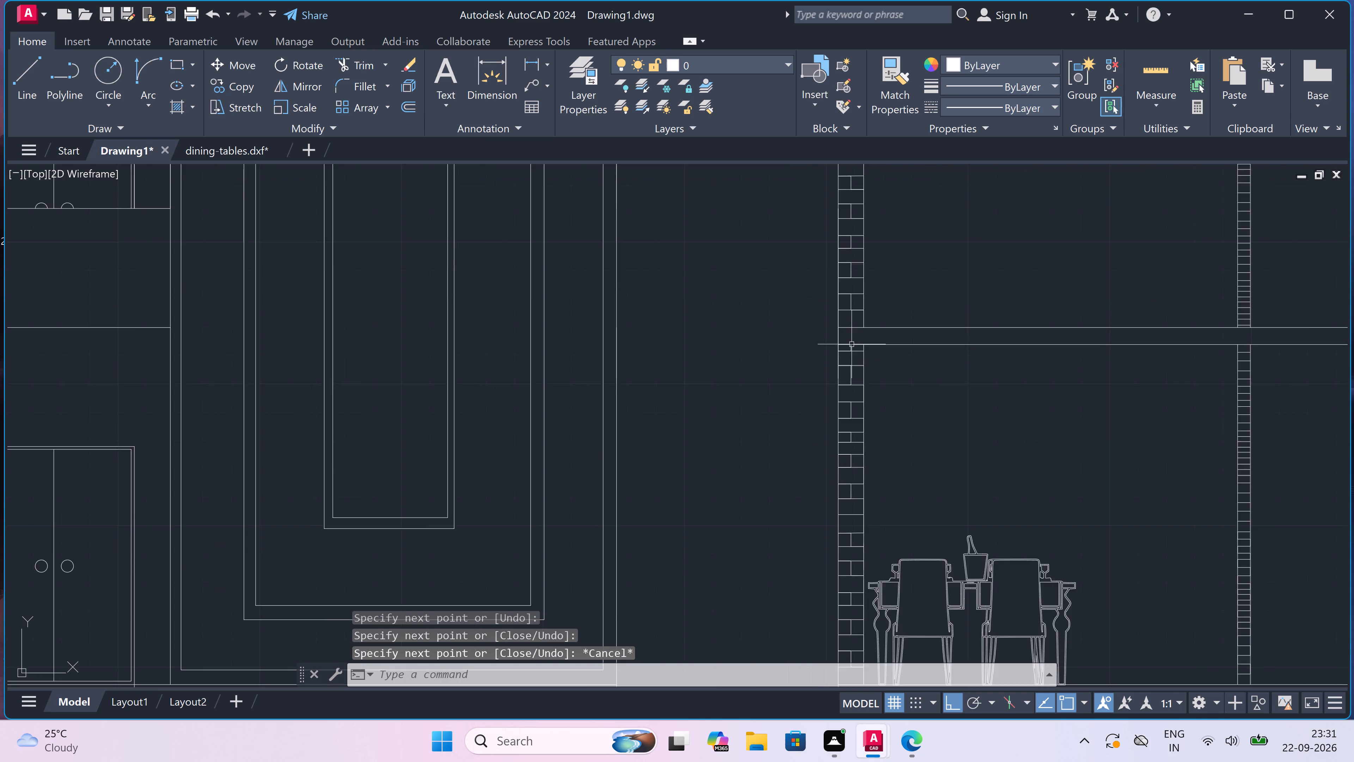
{"action": "scroll", "coordinate": [852, 344], "scroll_direction": "down", "scroll_amount": 2}
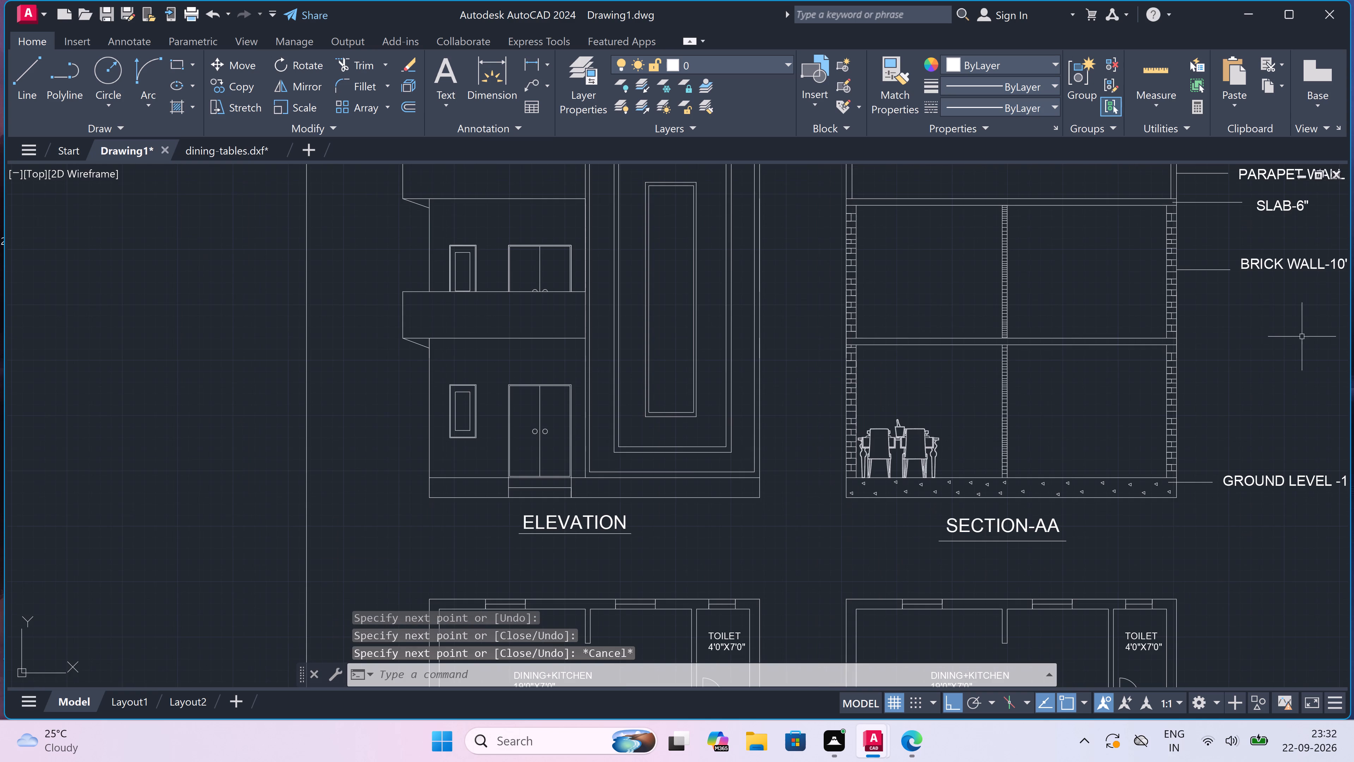
{"action": "scroll", "coordinate": [1223, 329], "scroll_direction": "up", "scroll_amount": 2}
{"action": "scroll", "coordinate": [1121, 355], "scroll_direction": "up", "scroll_amount": 2}
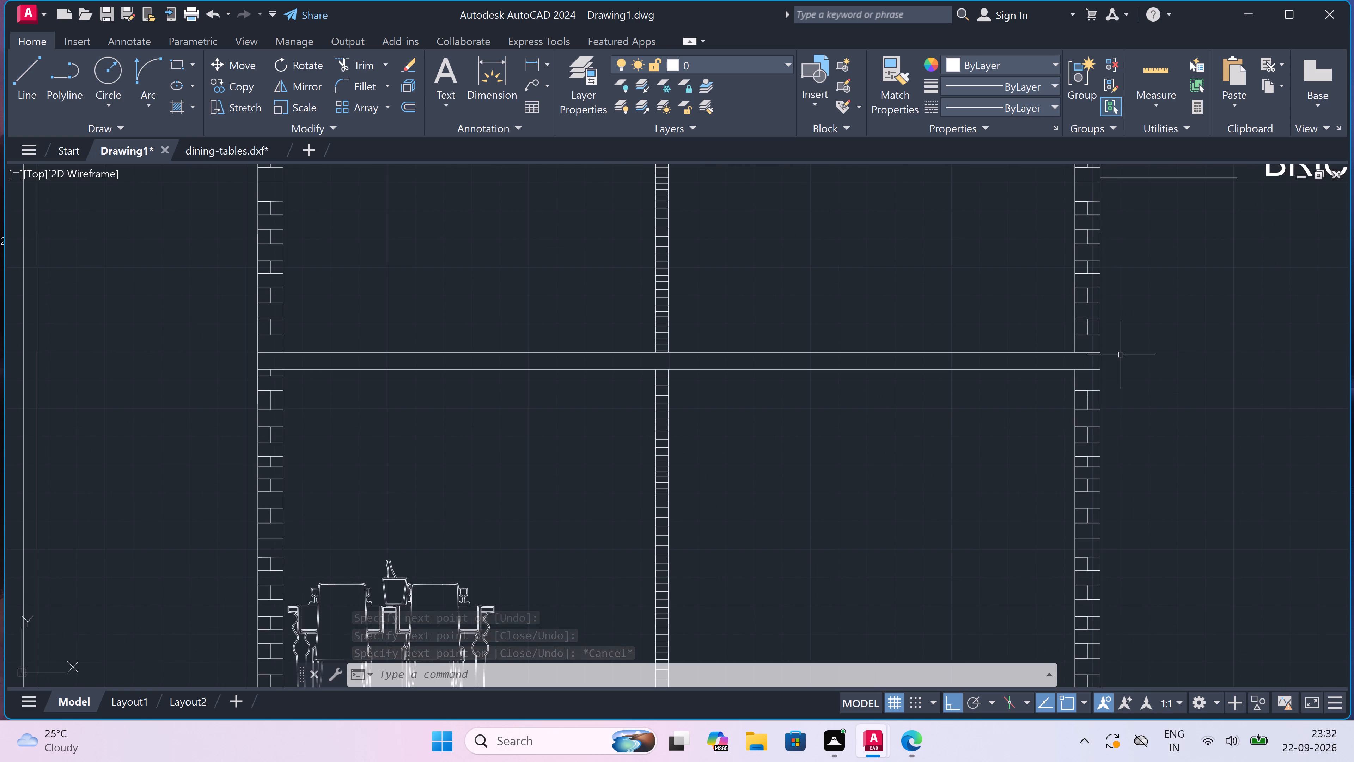
{"action": "scroll", "coordinate": [1121, 355], "scroll_direction": "up", "scroll_amount": 1}
{"action": "key", "text": "space"}
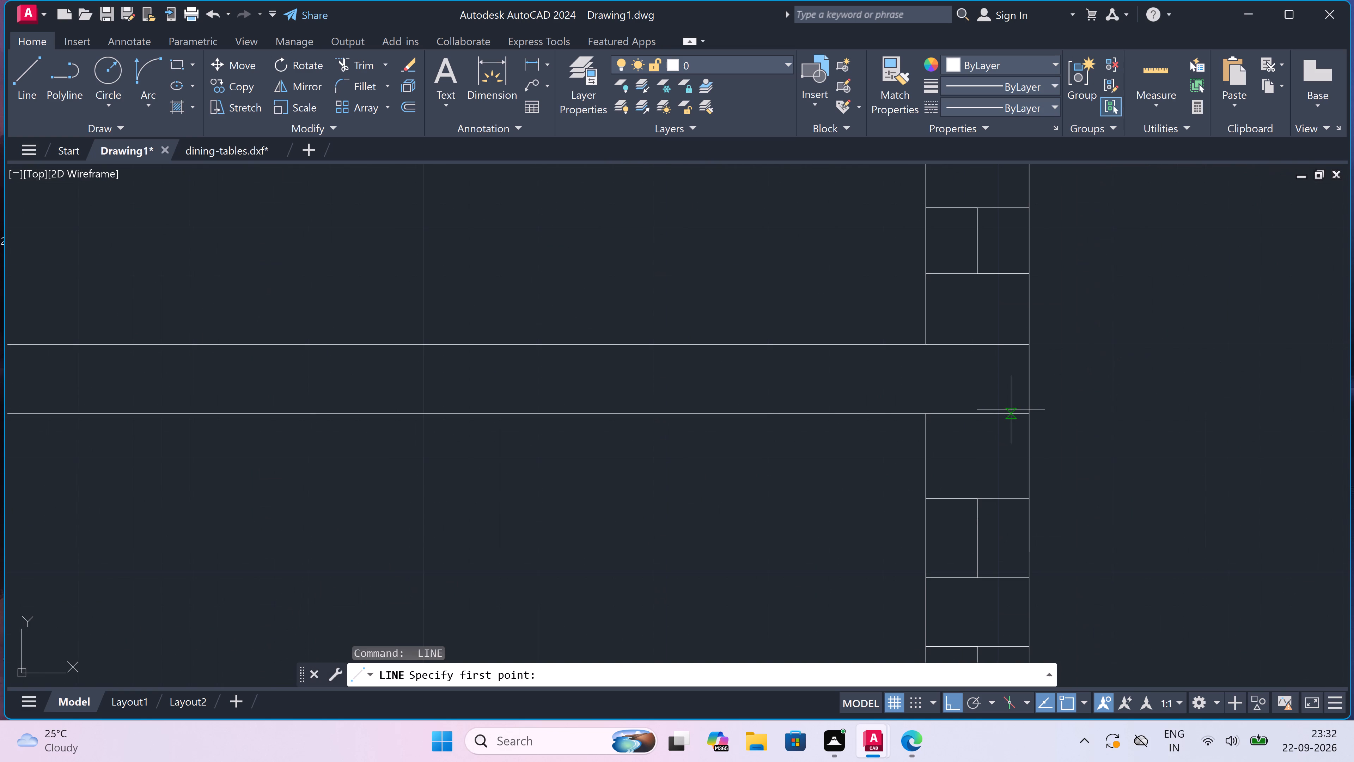
{"action": "left_click", "coordinate": [929, 444]}
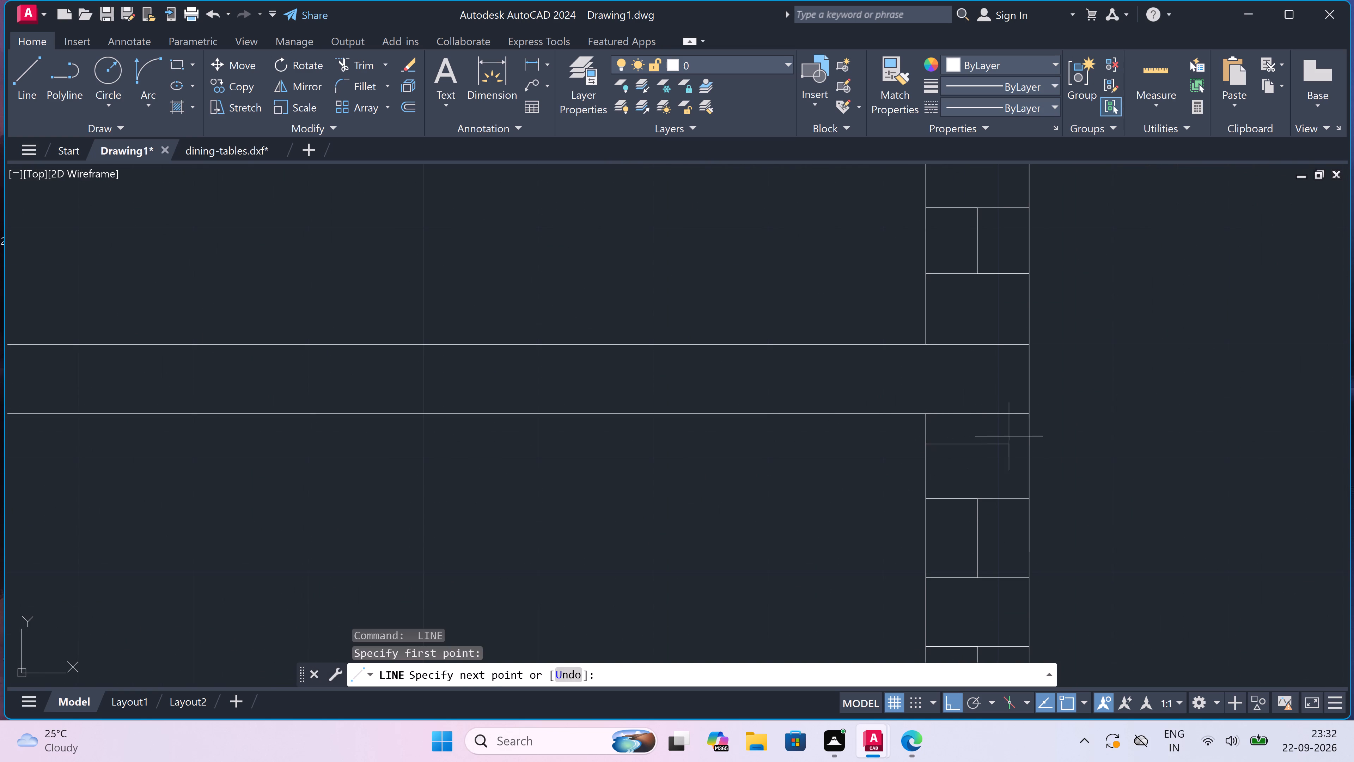
{"action": "left_click", "coordinate": [1027, 440]}
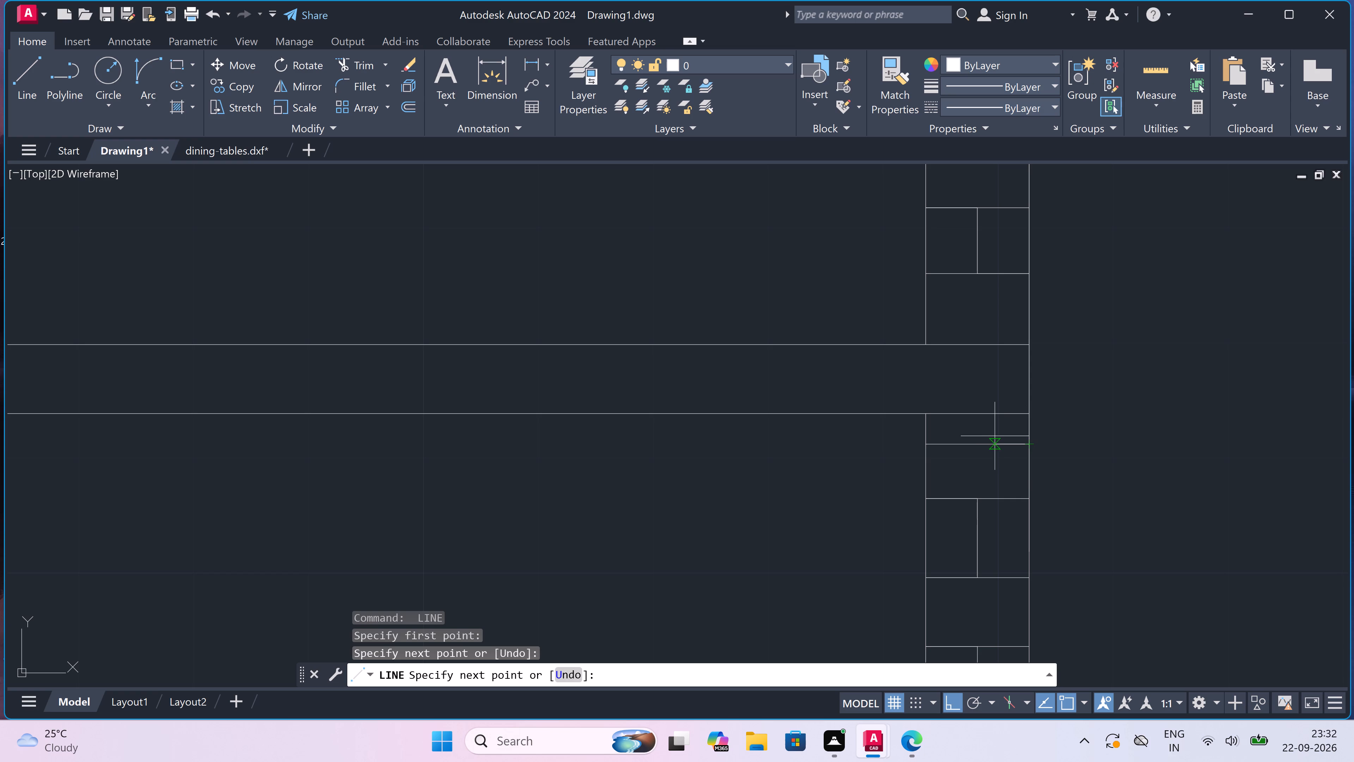
{"action": "left_click", "coordinate": [977, 444]}
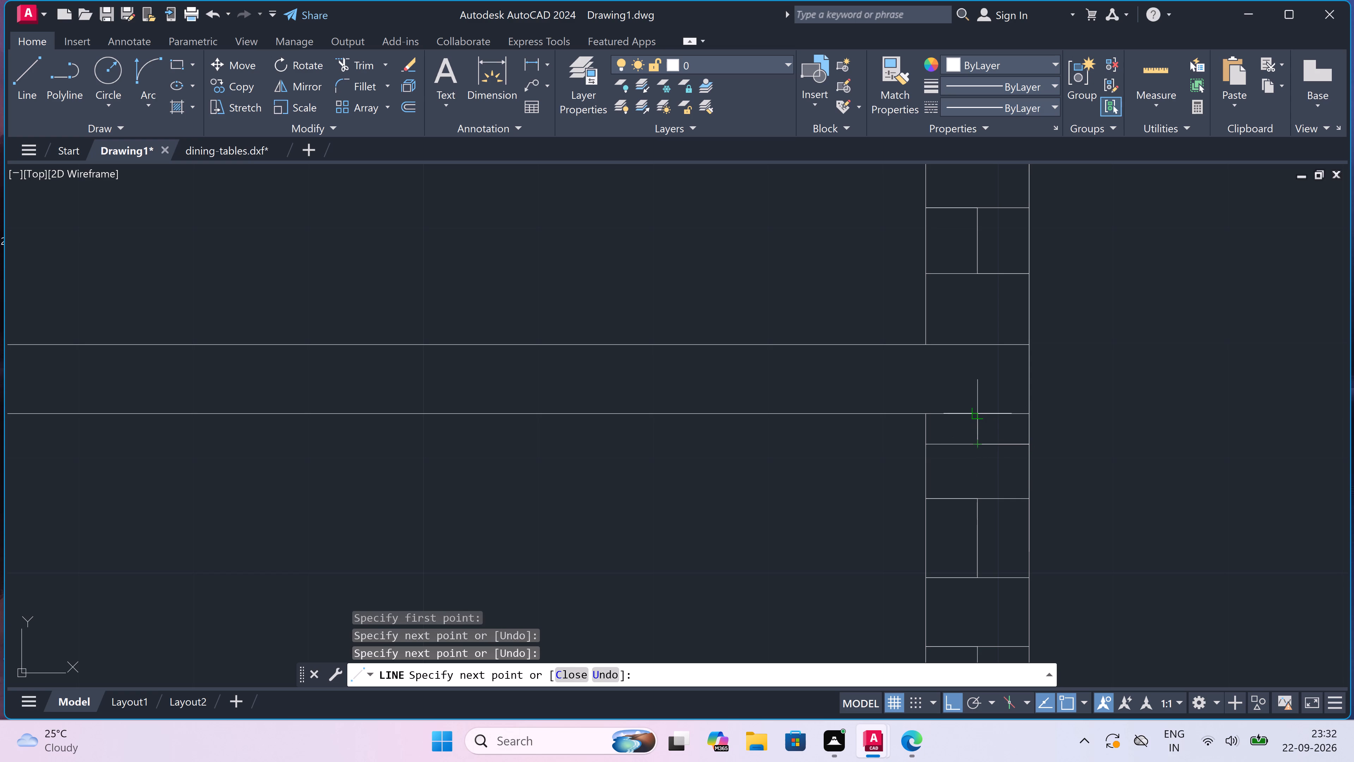
{"action": "left_click", "coordinate": [974, 413]}
{"action": "key", "text": "Escape"}
Draw a brick course line with a central vertical joint at the top of Section-AA's right outer wall, just below the roof slab.
{"action": "scroll", "coordinate": [972, 410], "scroll_direction": "down", "scroll_amount": 2}
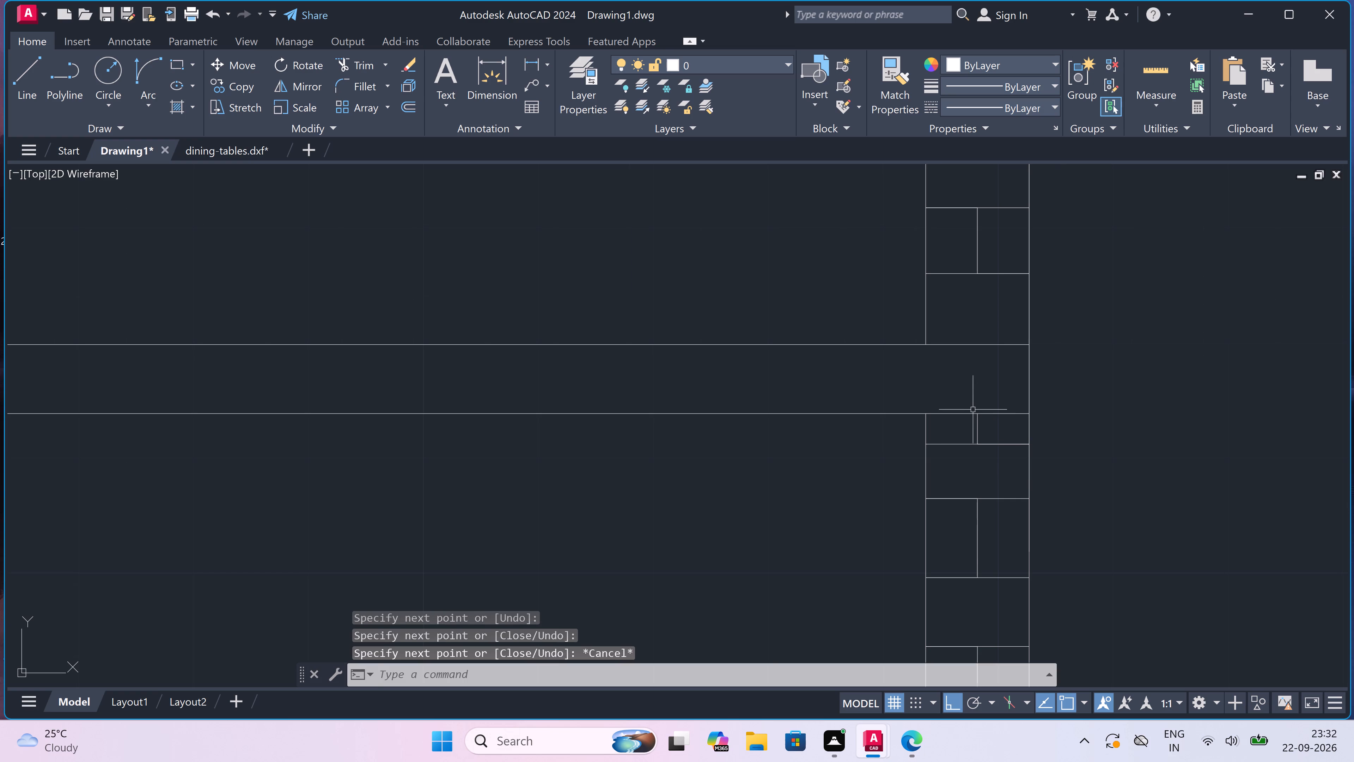
{"action": "scroll", "coordinate": [972, 410], "scroll_direction": "down", "scroll_amount": 3}
{"action": "scroll", "coordinate": [974, 352], "scroll_direction": "up", "scroll_amount": 4}
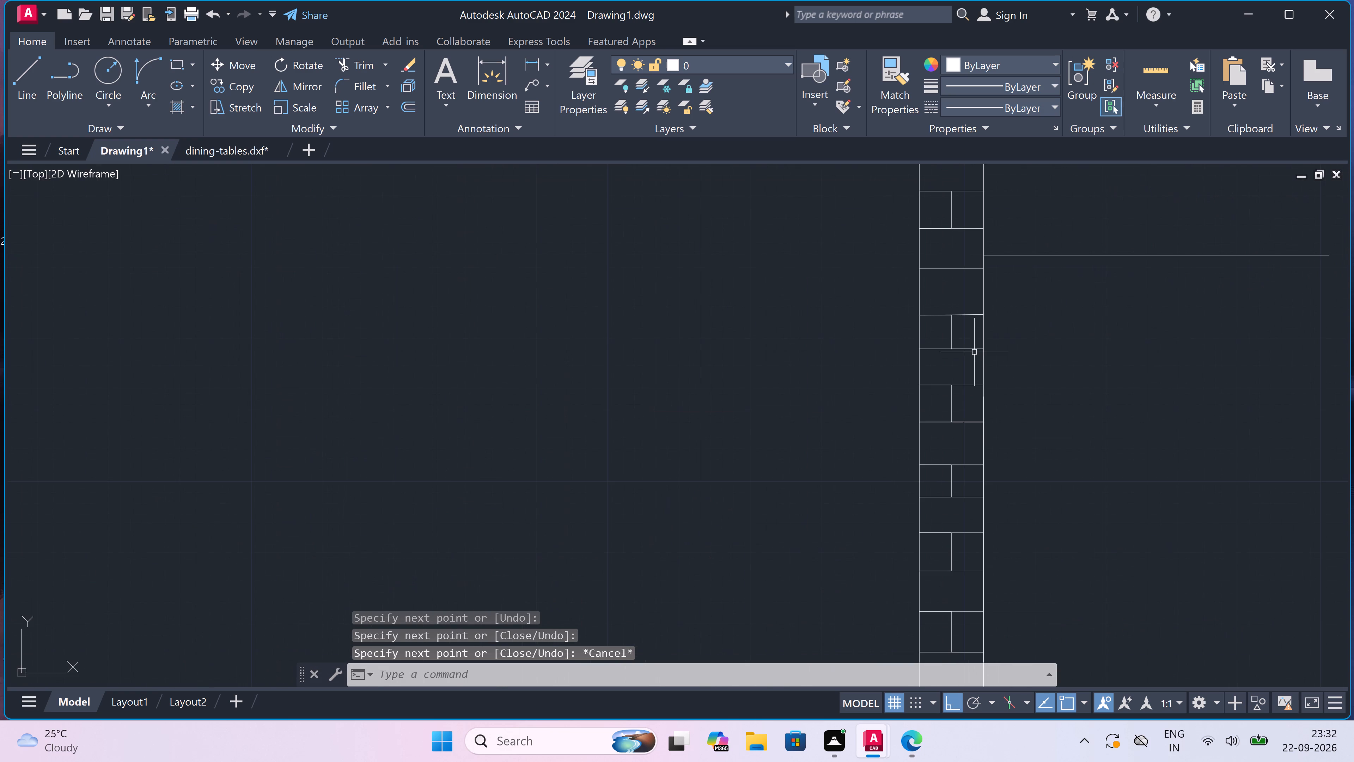
{"action": "scroll", "coordinate": [974, 352], "scroll_direction": "down", "scroll_amount": 3}
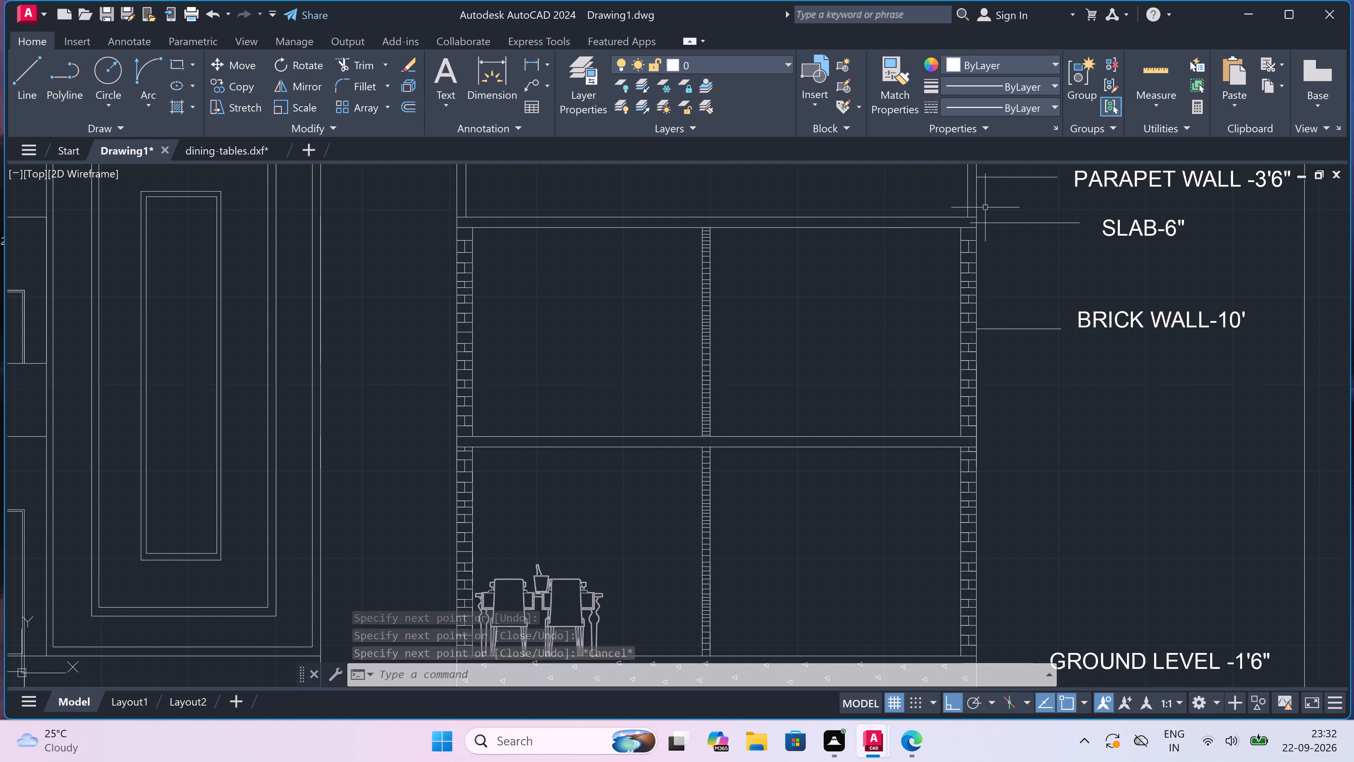
{"action": "scroll", "coordinate": [982, 207], "scroll_direction": "up", "scroll_amount": 5}
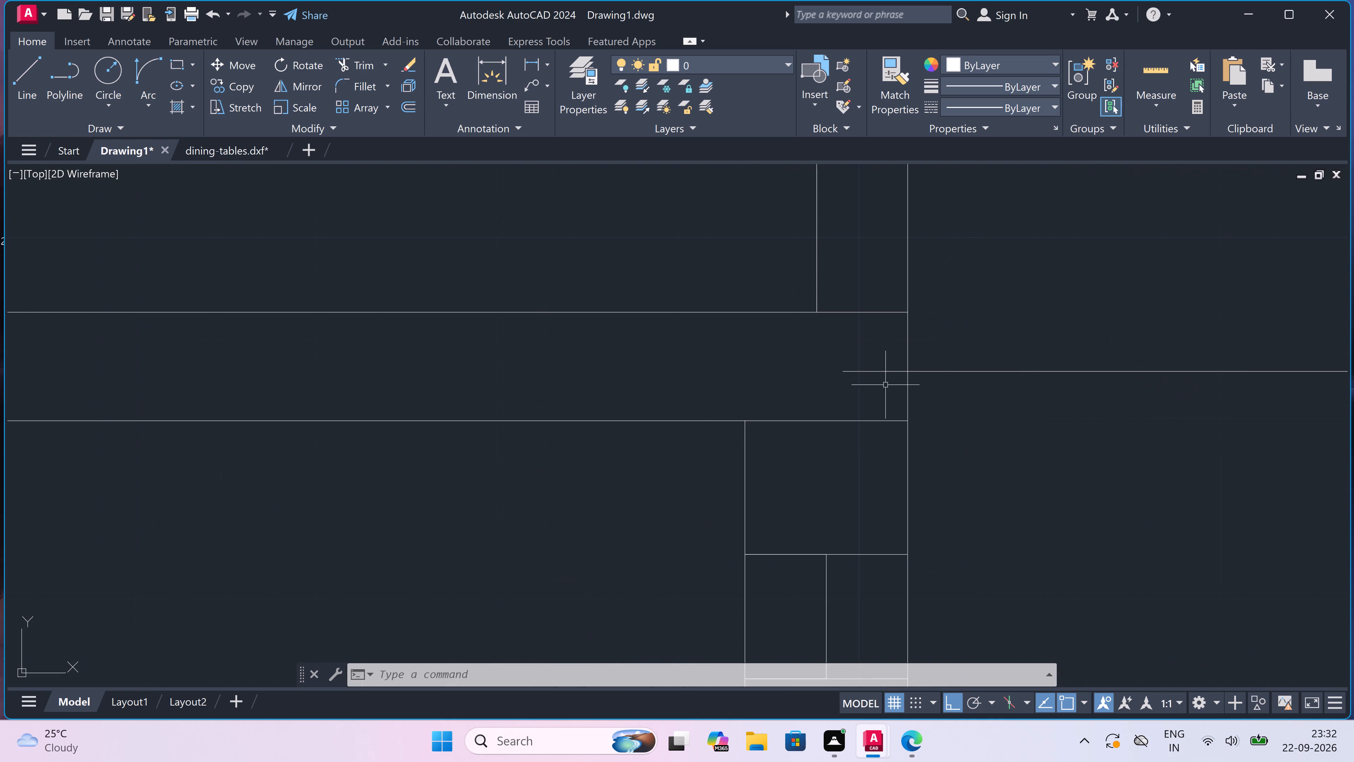
{"action": "key", "text": "space"}
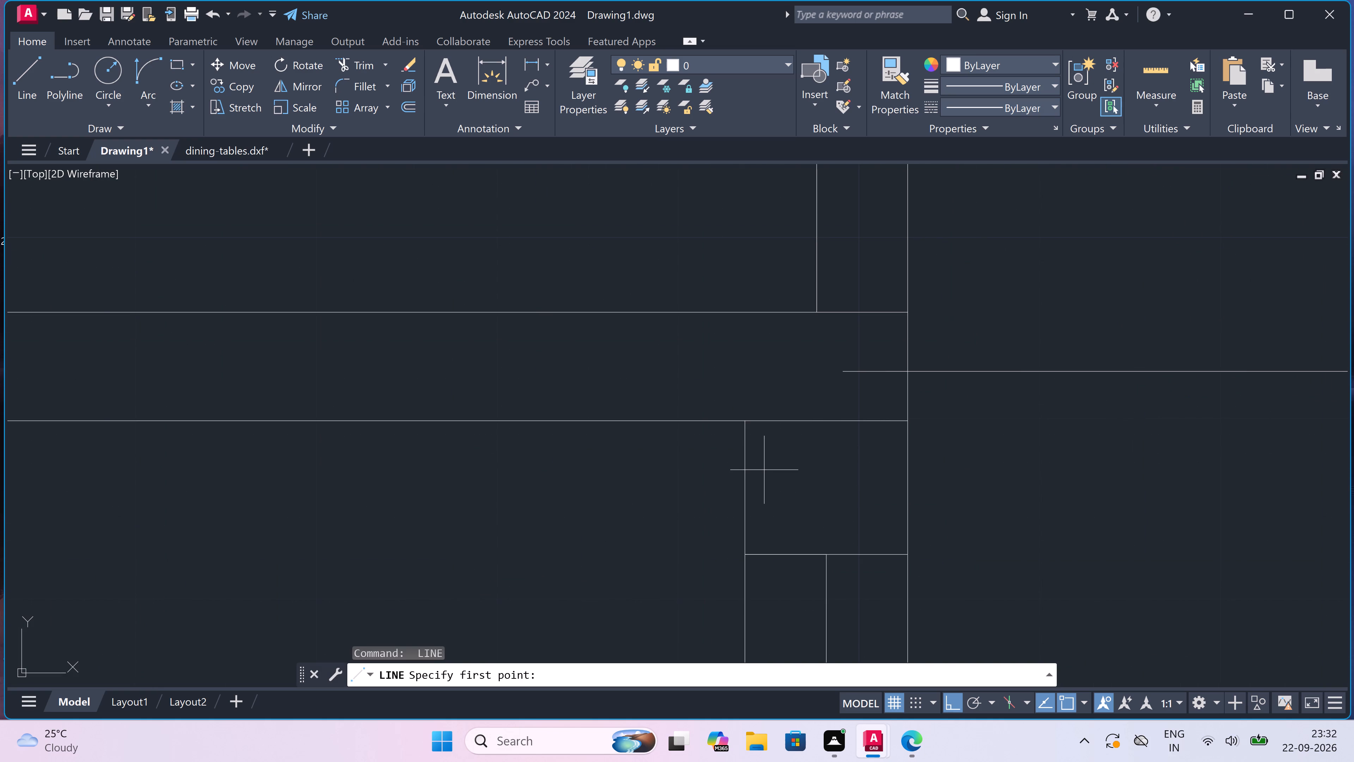
{"action": "left_click", "coordinate": [743, 475]}
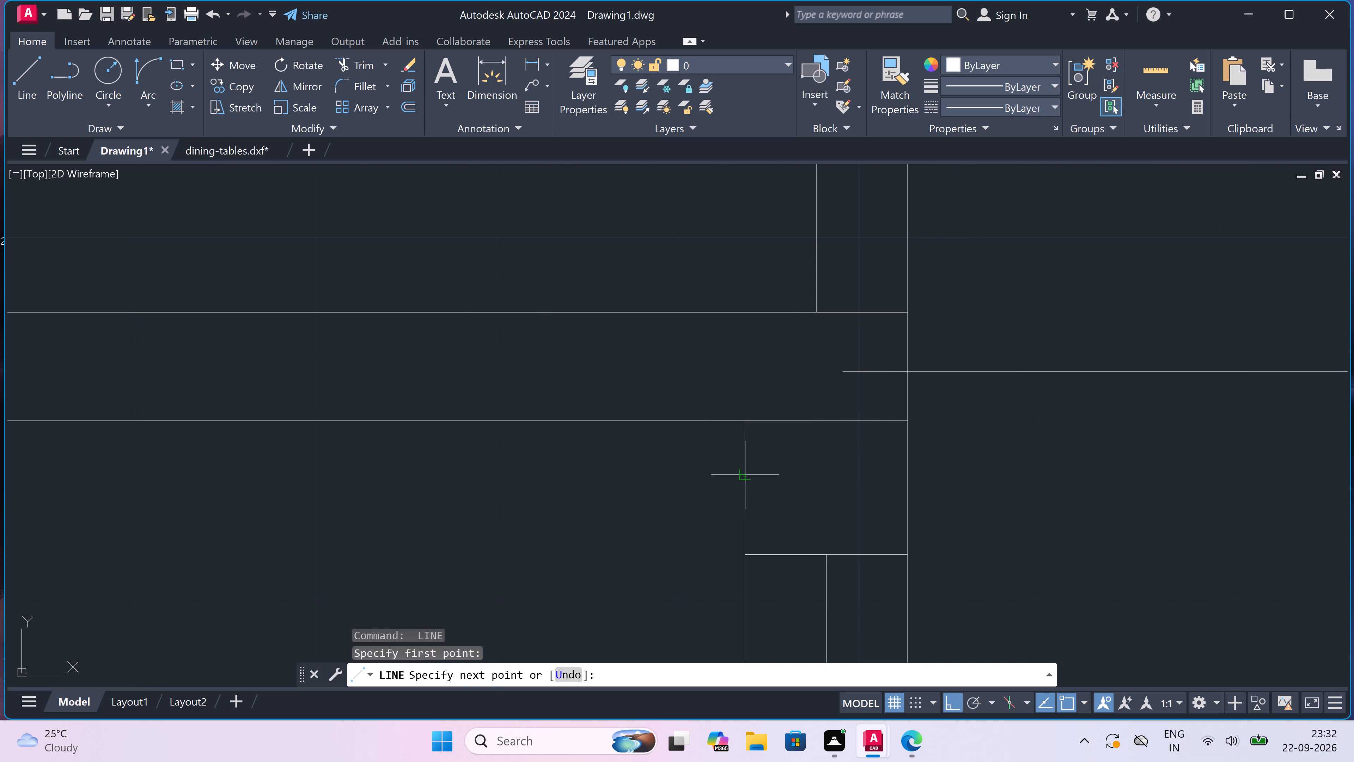
{"action": "left_click", "coordinate": [903, 472]}
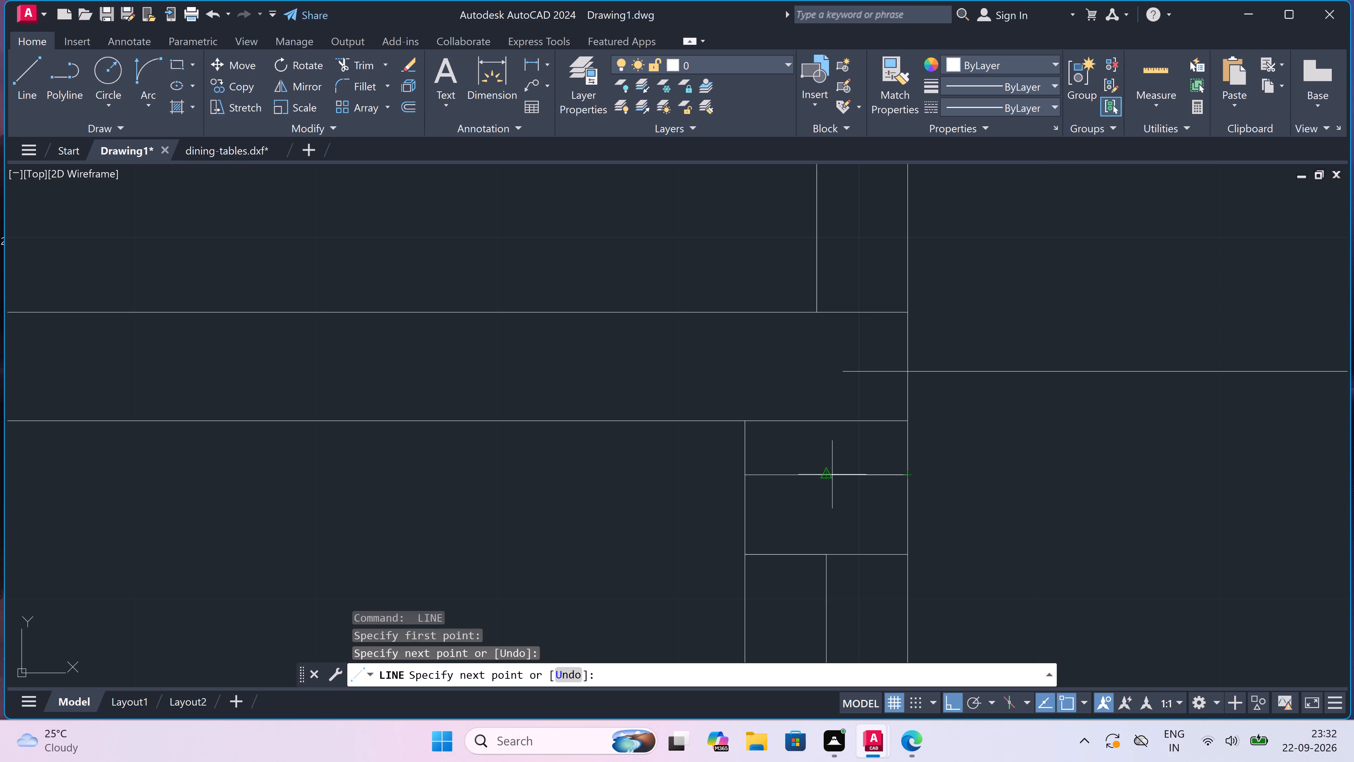
{"action": "left_click", "coordinate": [829, 474]}
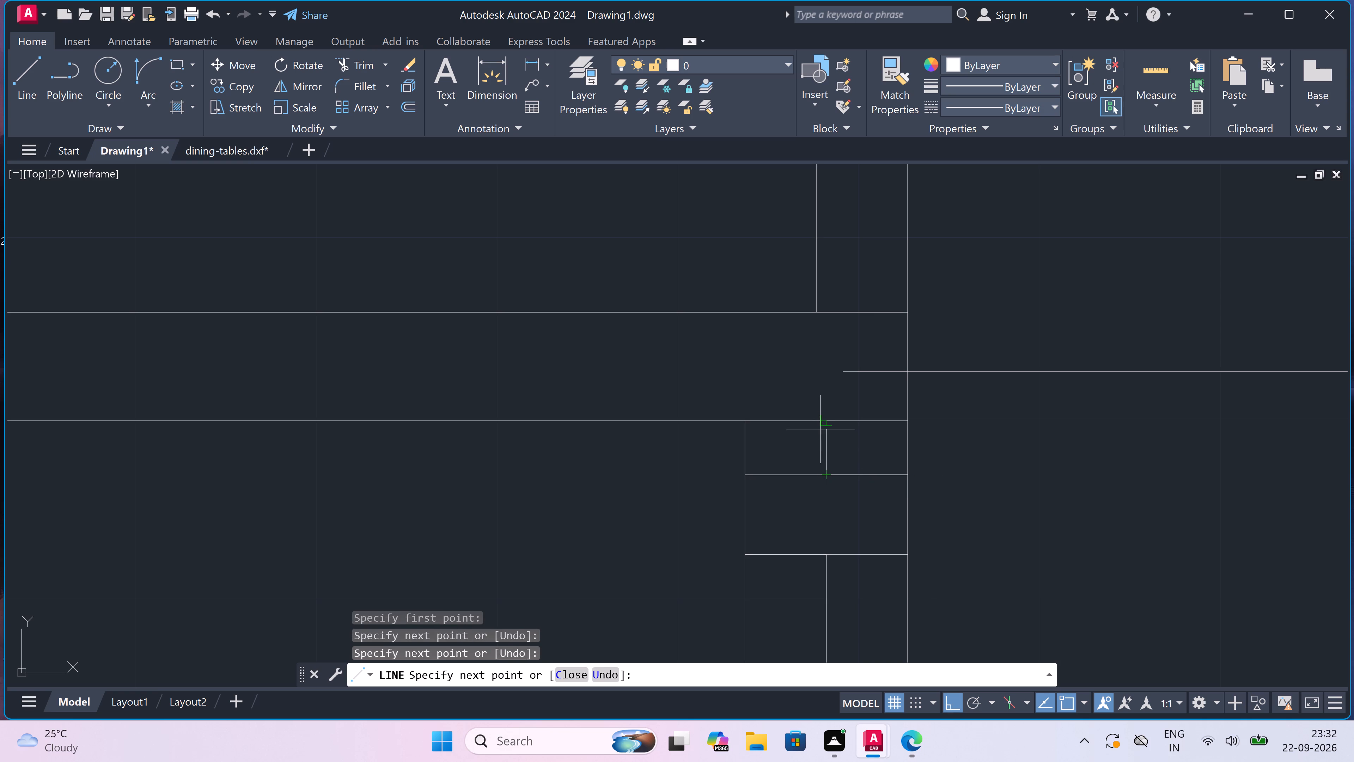
{"action": "left_click", "coordinate": [823, 425]}
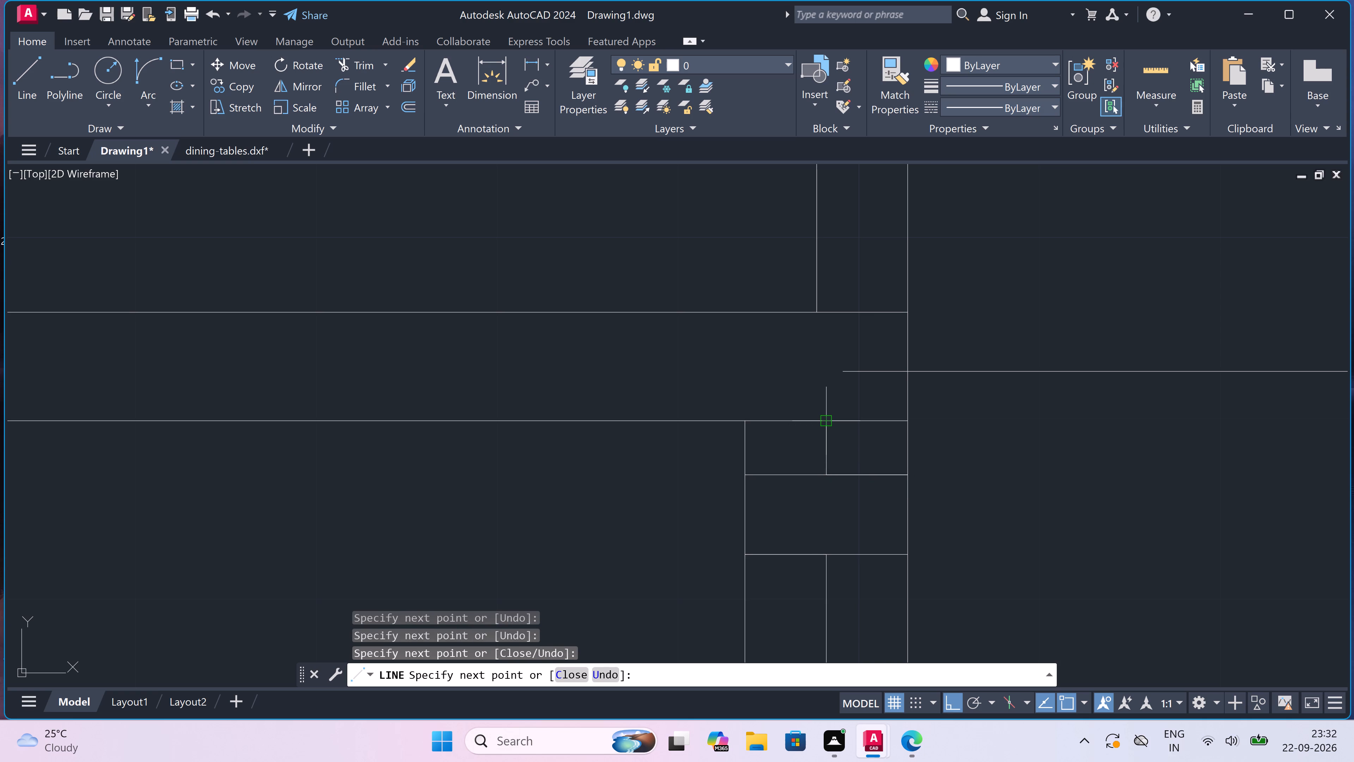
{"action": "key", "text": "Escape"}
Draw a brick course line with a central vertical joint at the top of Section-AA's left outer wall, just below the roof slab.
{"action": "scroll", "coordinate": [831, 410], "scroll_direction": "down", "scroll_amount": 4}
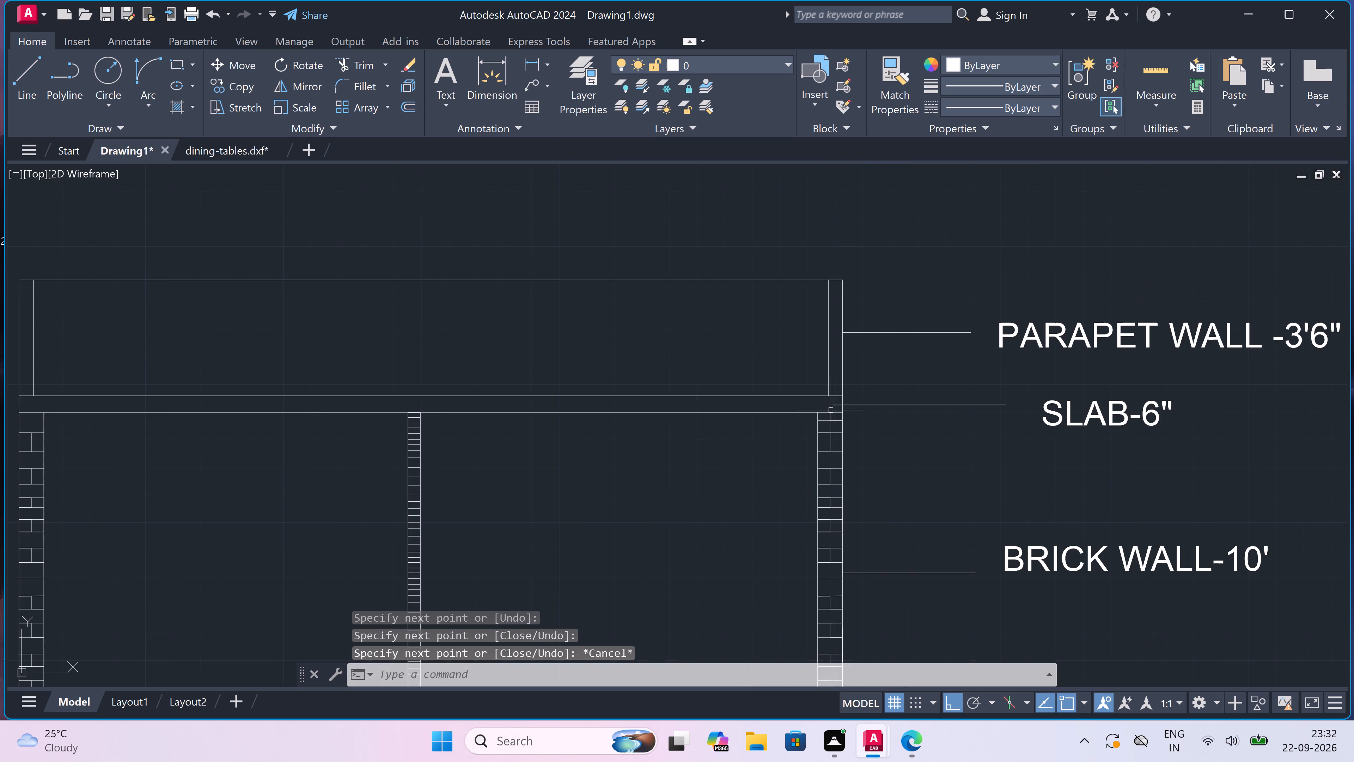
{"action": "scroll", "coordinate": [831, 410], "scroll_direction": "down", "scroll_amount": 3}
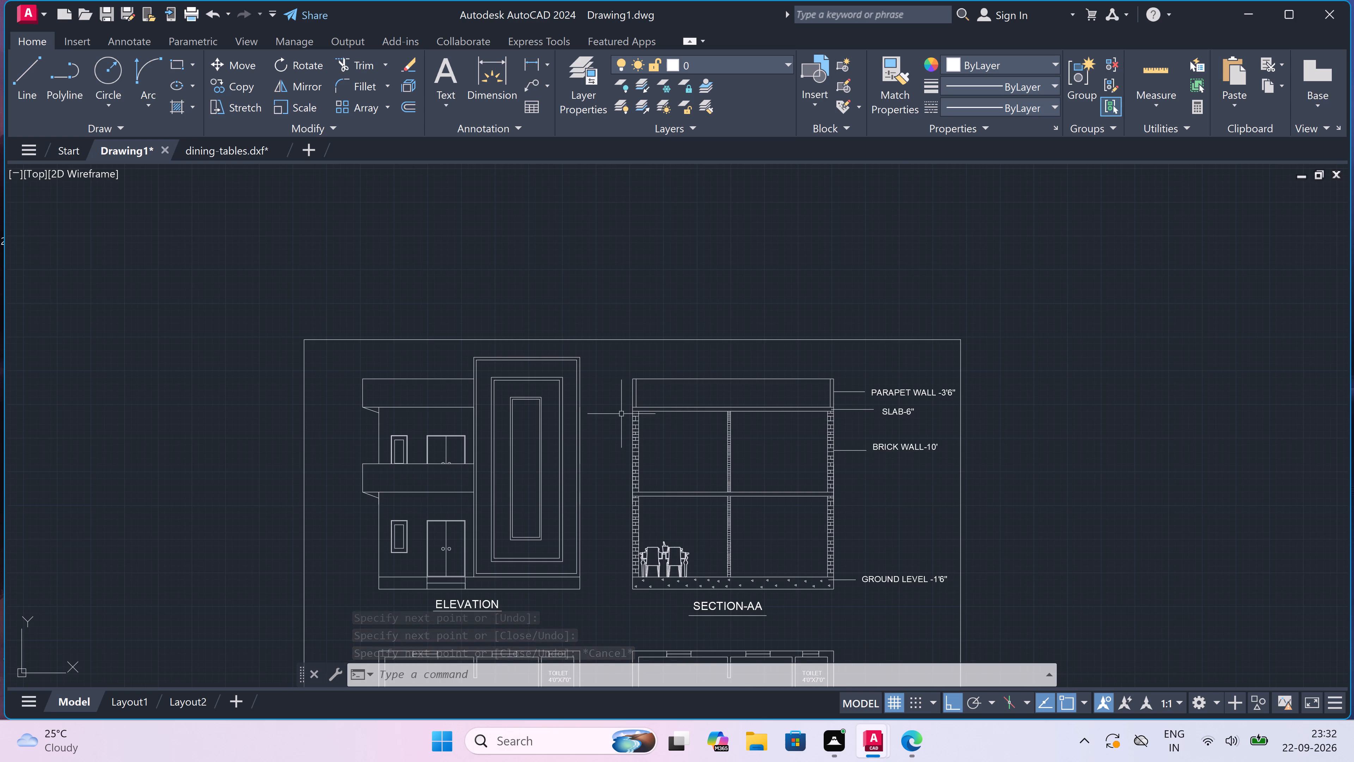
{"action": "scroll", "coordinate": [629, 407], "scroll_direction": "up", "scroll_amount": 3}
{"action": "scroll", "coordinate": [659, 434], "scroll_direction": "up", "scroll_amount": 3}
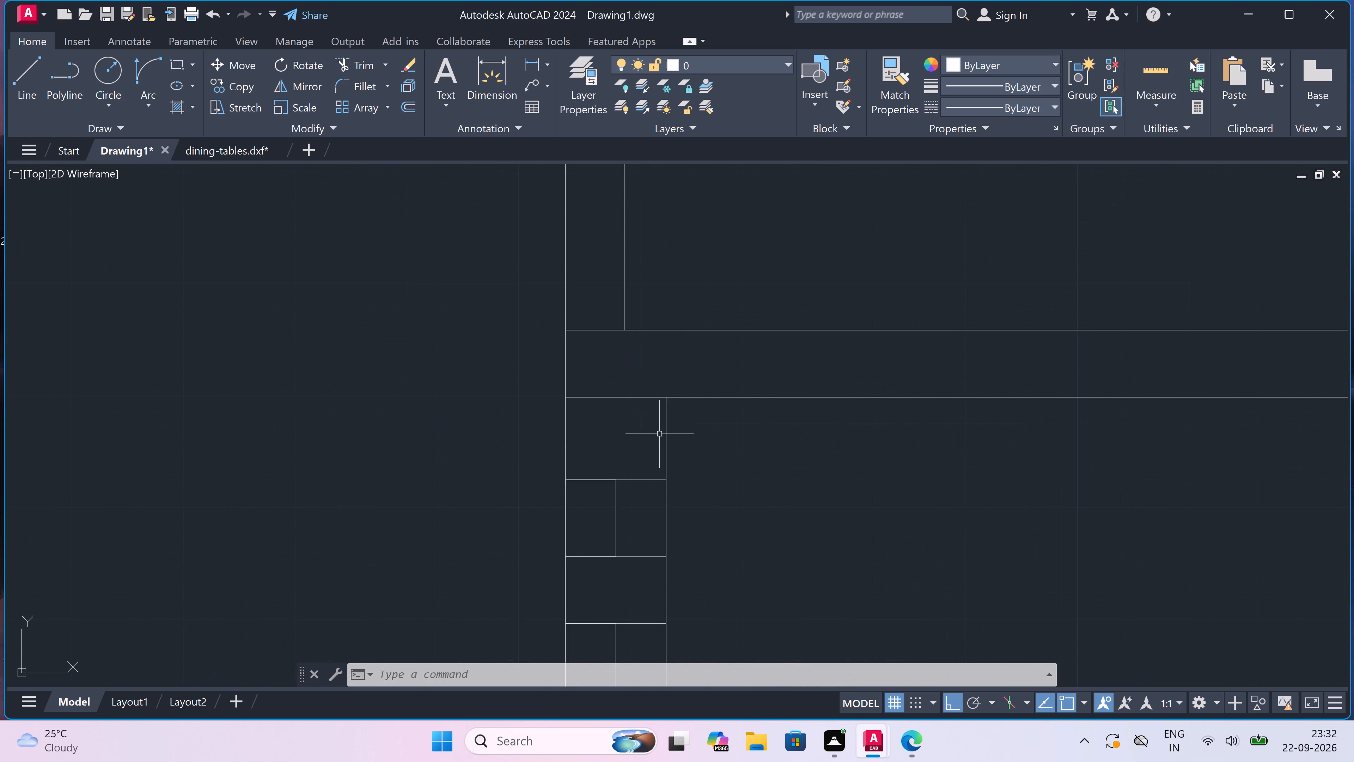
{"action": "key", "text": "space"}
{"action": "scroll", "coordinate": [659, 431], "scroll_direction": "up", "scroll_amount": 1}
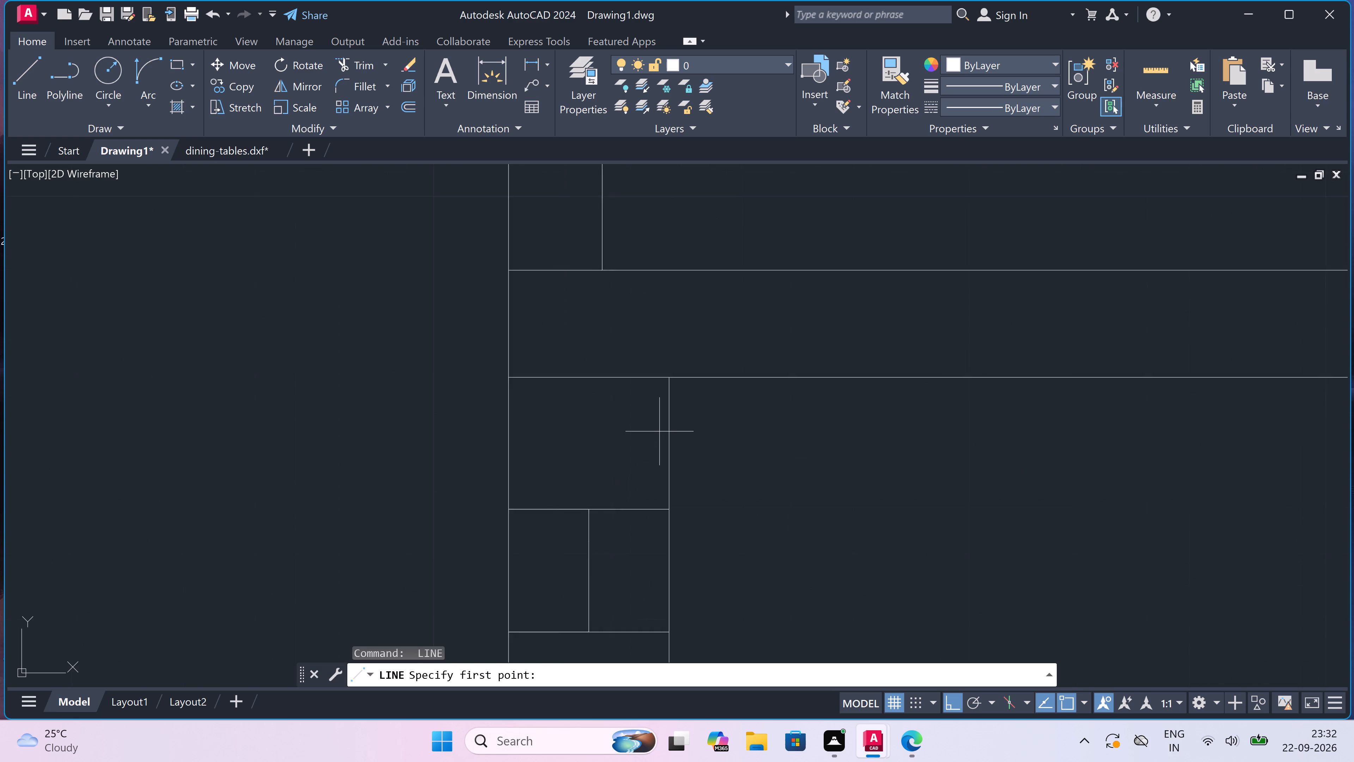
{"action": "scroll", "coordinate": [659, 431], "scroll_direction": "up", "scroll_amount": 1}
{"action": "left_click", "coordinate": [671, 439]}
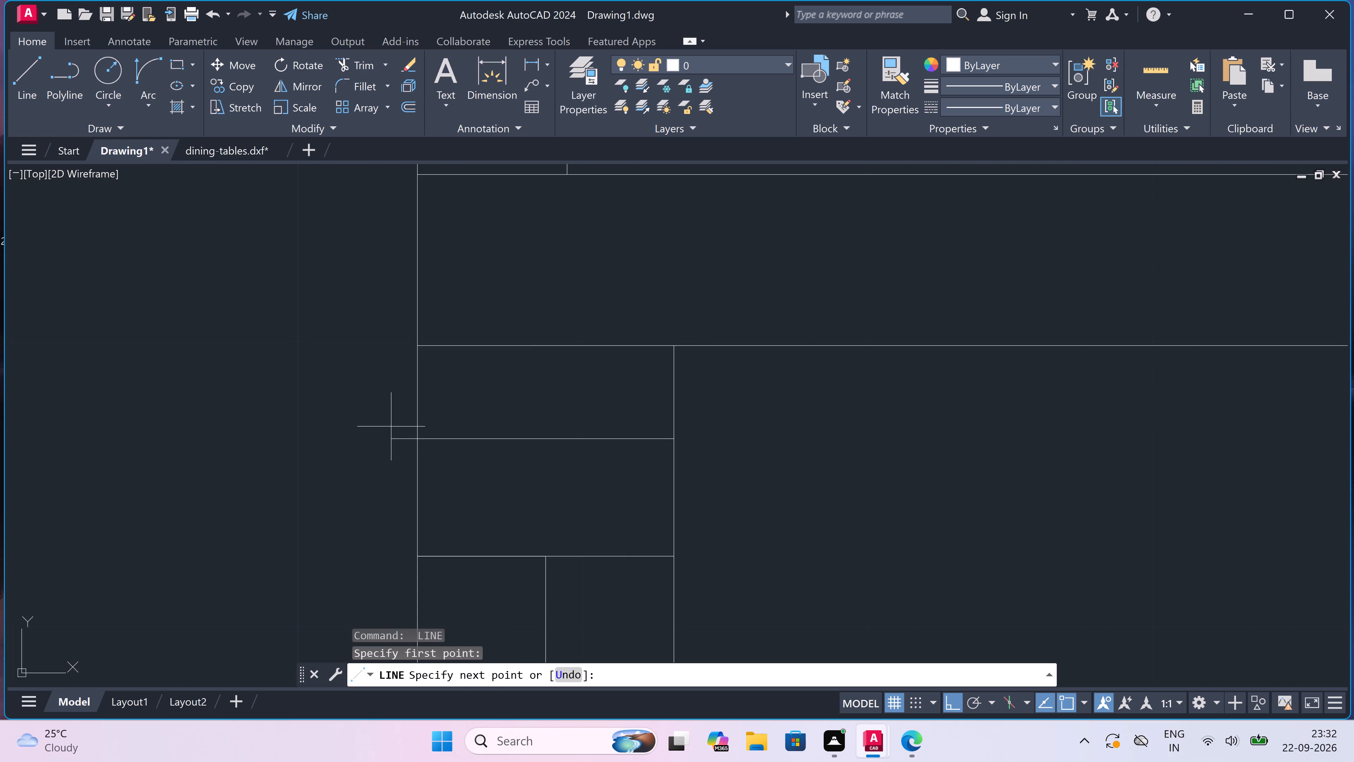
{"action": "left_click", "coordinate": [418, 442]}
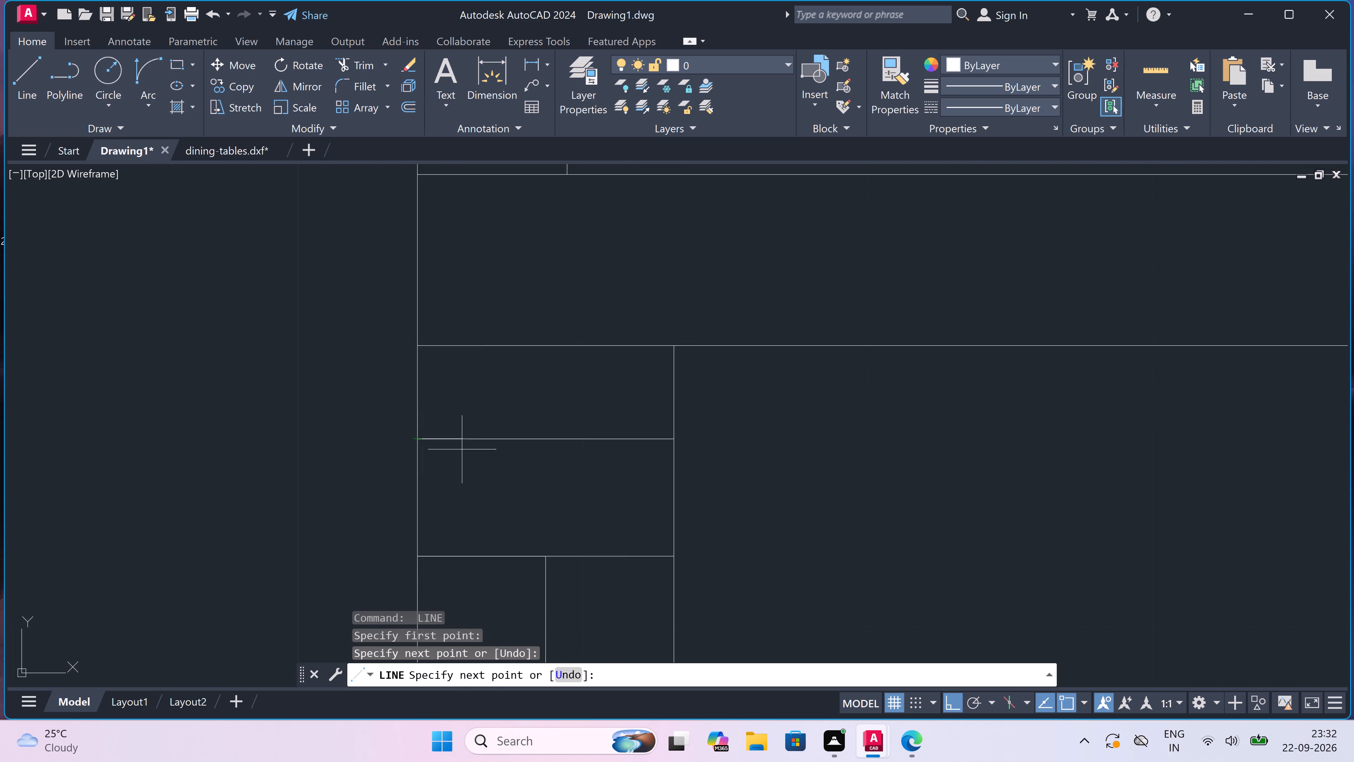
{"action": "left_click", "coordinate": [542, 442]}
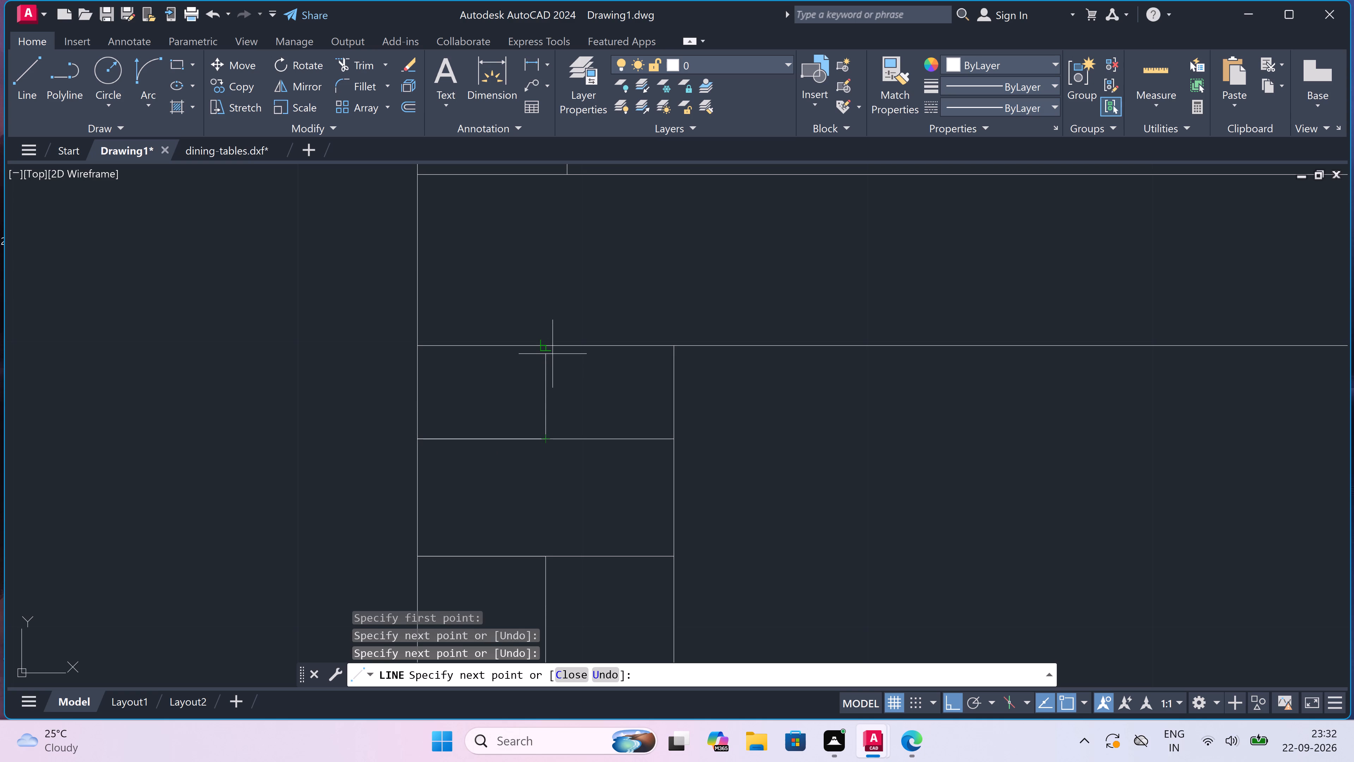
{"action": "left_click", "coordinate": [551, 350]}
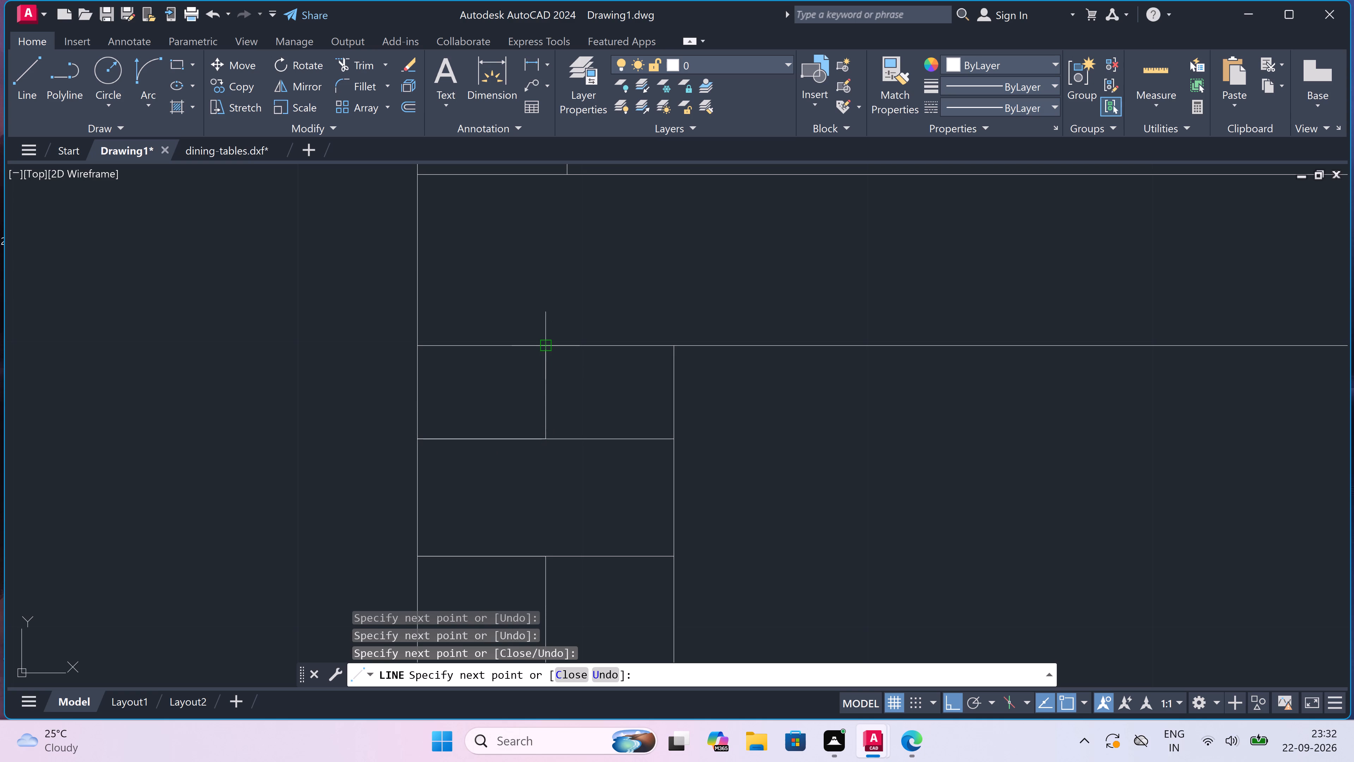
{"action": "key", "text": "Escape"}
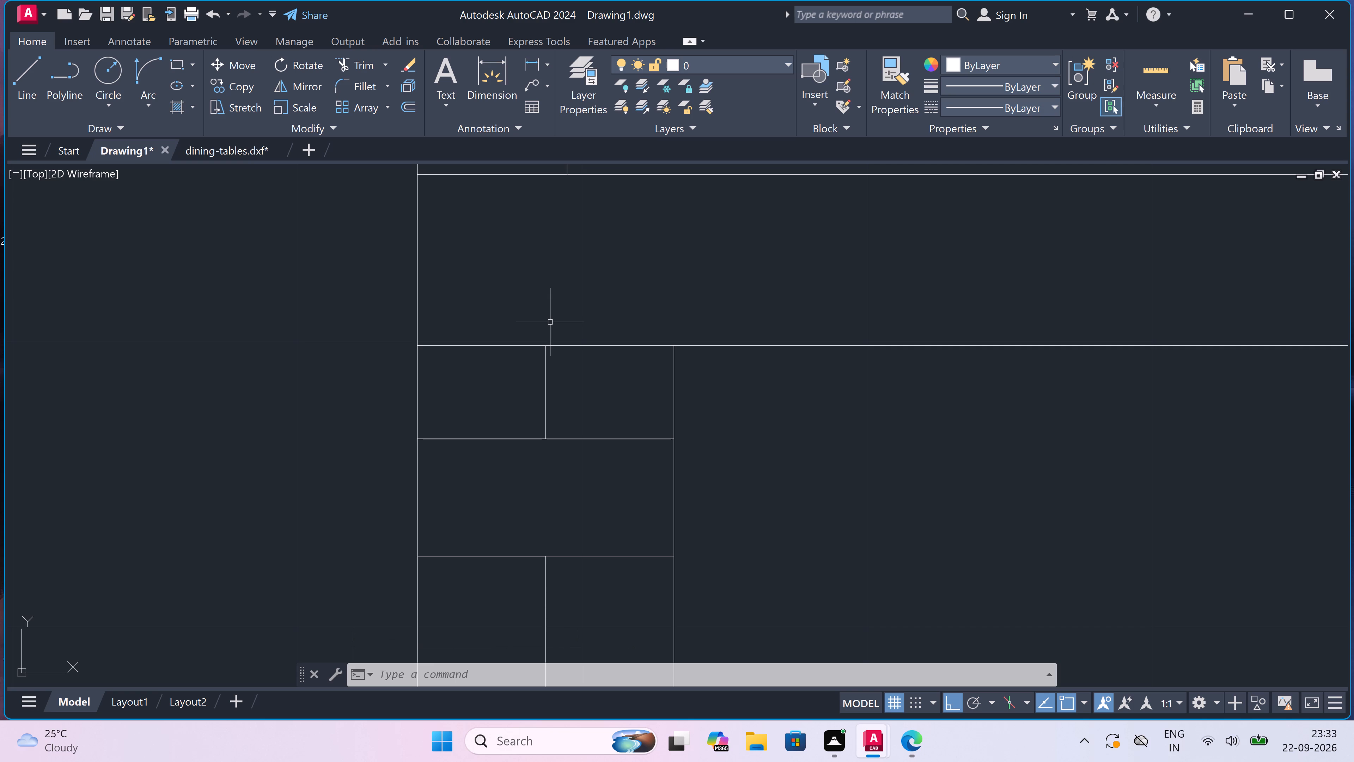
Examine Section-AA's brick-patterned outer walls alongside the elevation on the bordered sheet.
{"action": "scroll", "coordinate": [743, 342], "scroll_direction": "down", "scroll_amount": 8}
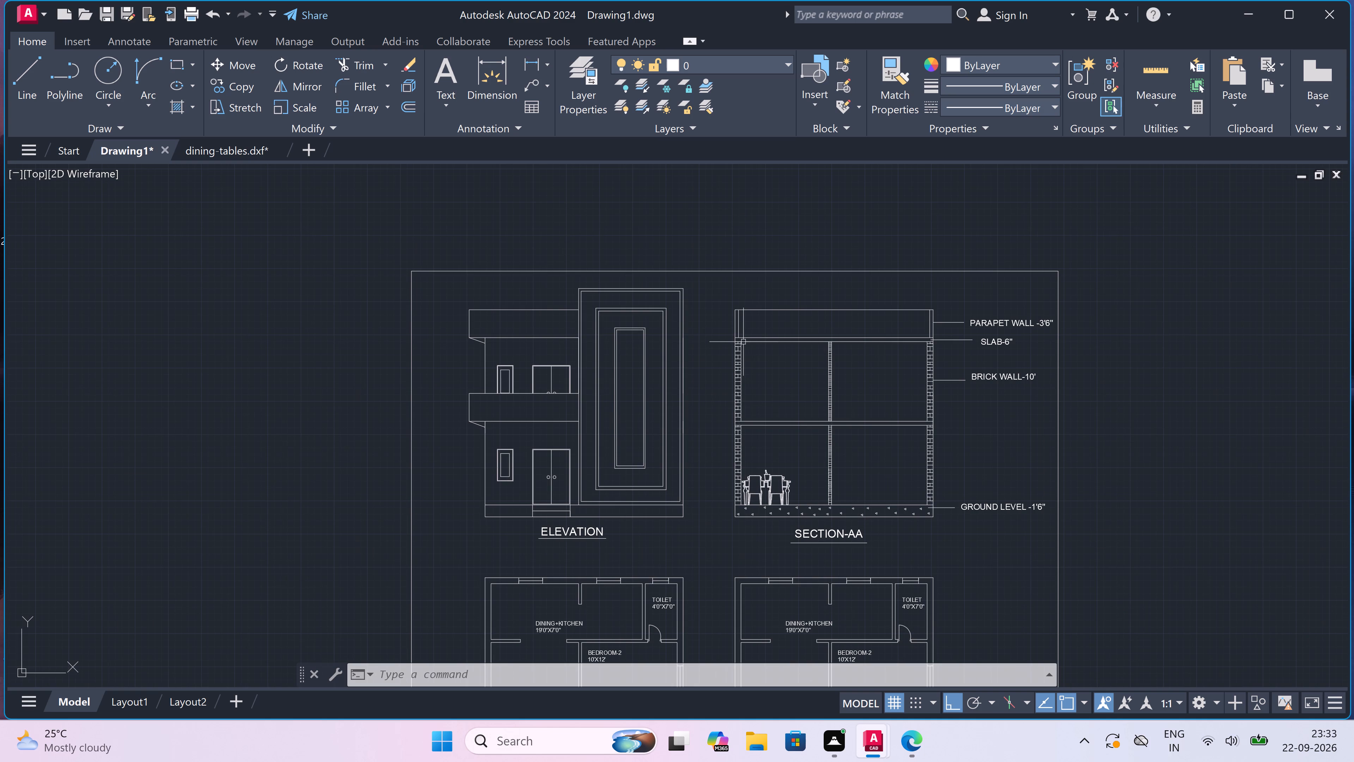
{"action": "scroll", "coordinate": [774, 388], "scroll_direction": "up", "scroll_amount": 1}
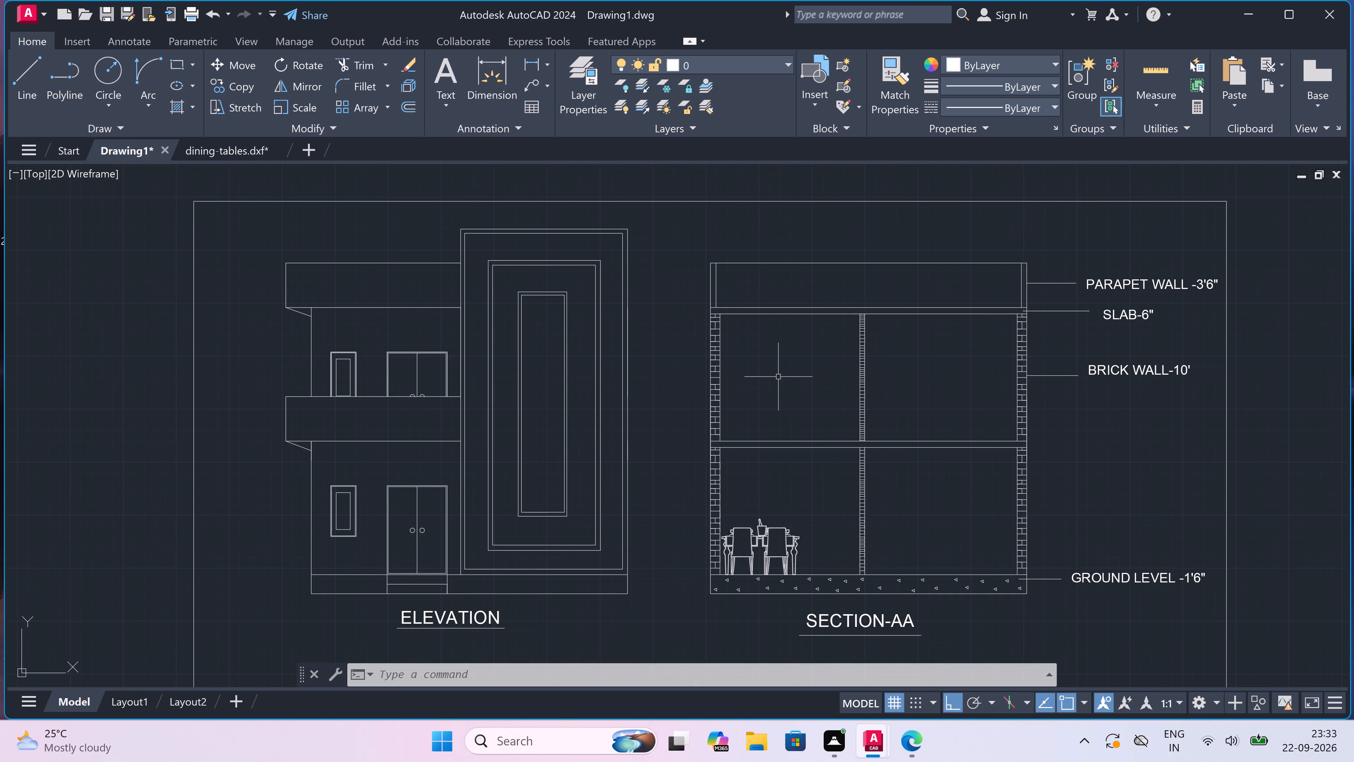
Examine the bordered sheet's floor plans, elevation and Section-AA, including the dining set standing on the ground slab.
{"action": "scroll", "coordinate": [779, 374], "scroll_direction": "down", "scroll_amount": 1}
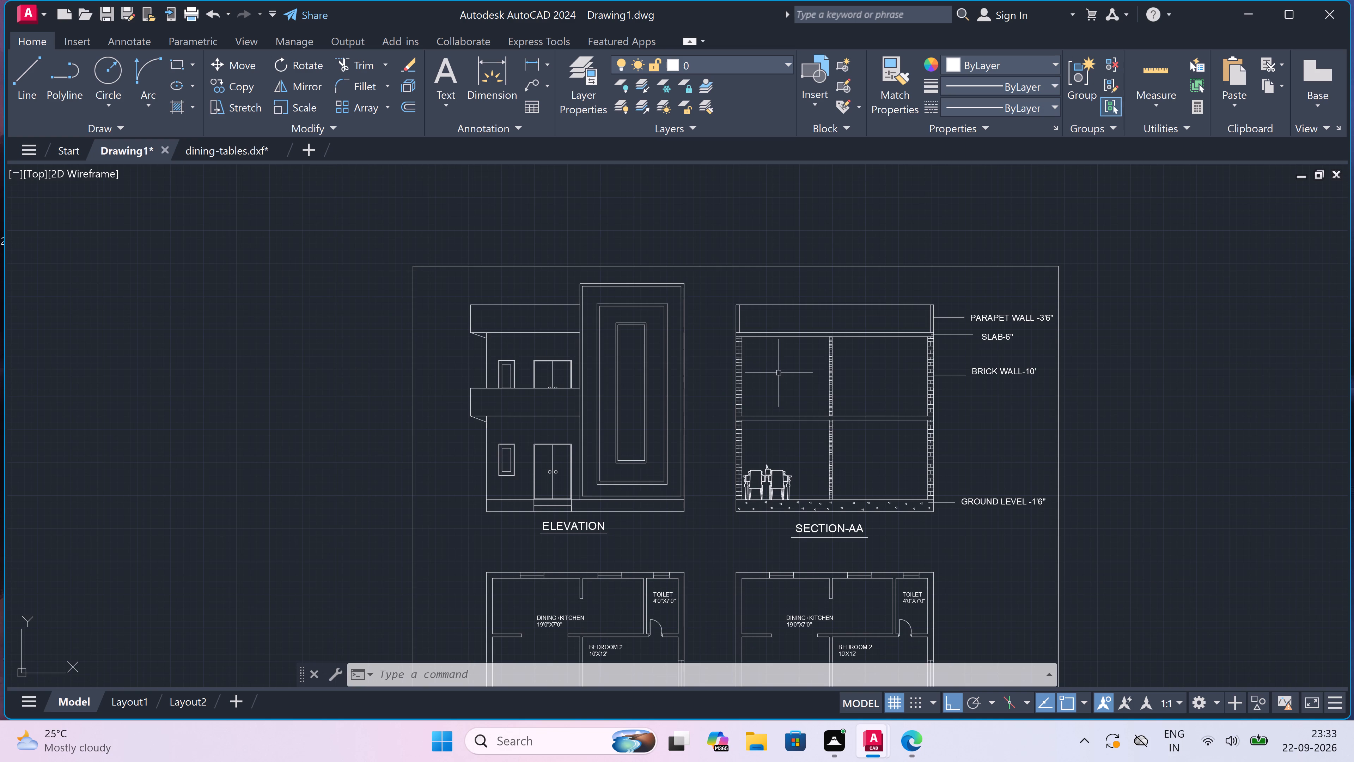
{"action": "scroll", "coordinate": [798, 355], "scroll_direction": "down", "scroll_amount": 2}
{"action": "scroll", "coordinate": [801, 490], "scroll_direction": "up", "scroll_amount": 3}
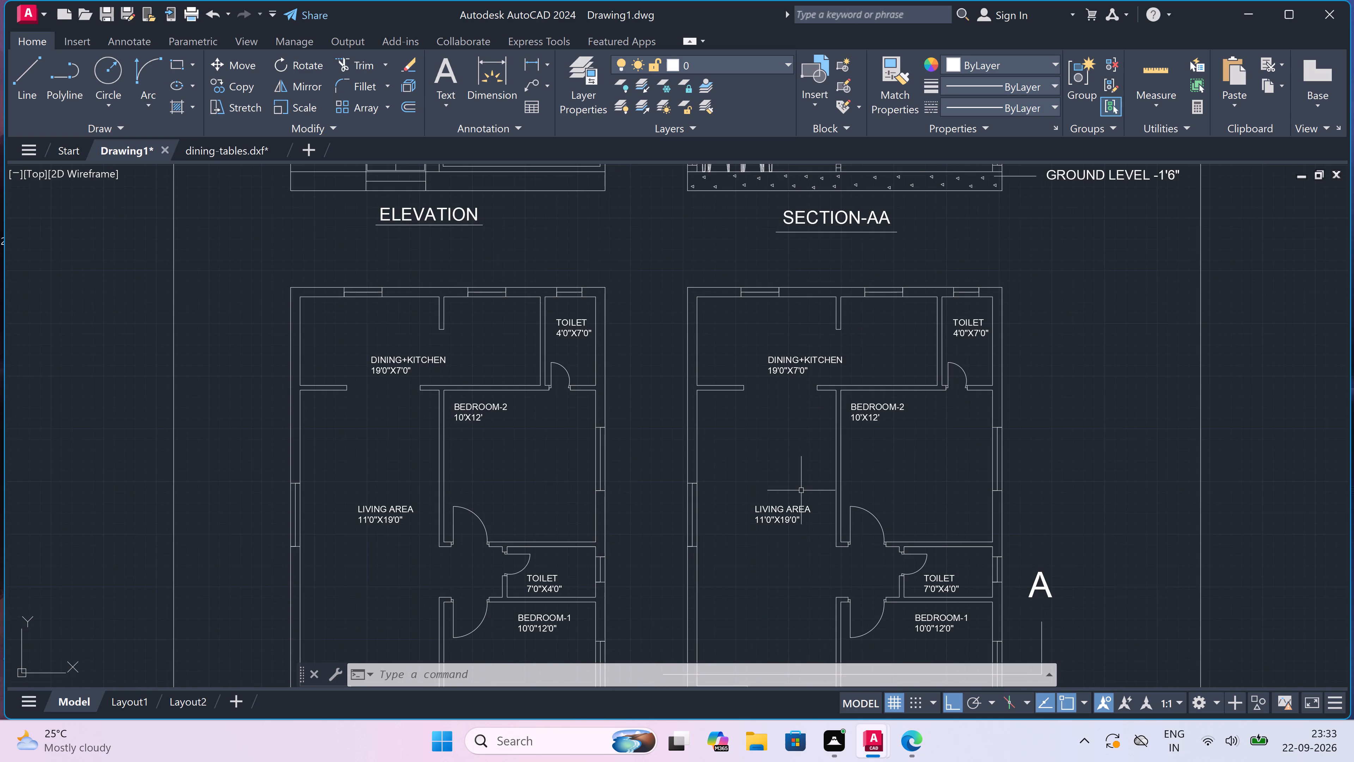
{"action": "scroll", "coordinate": [801, 491], "scroll_direction": "down", "scroll_amount": 1}
{"action": "scroll", "coordinate": [801, 491], "scroll_direction": "up", "scroll_amount": 2}
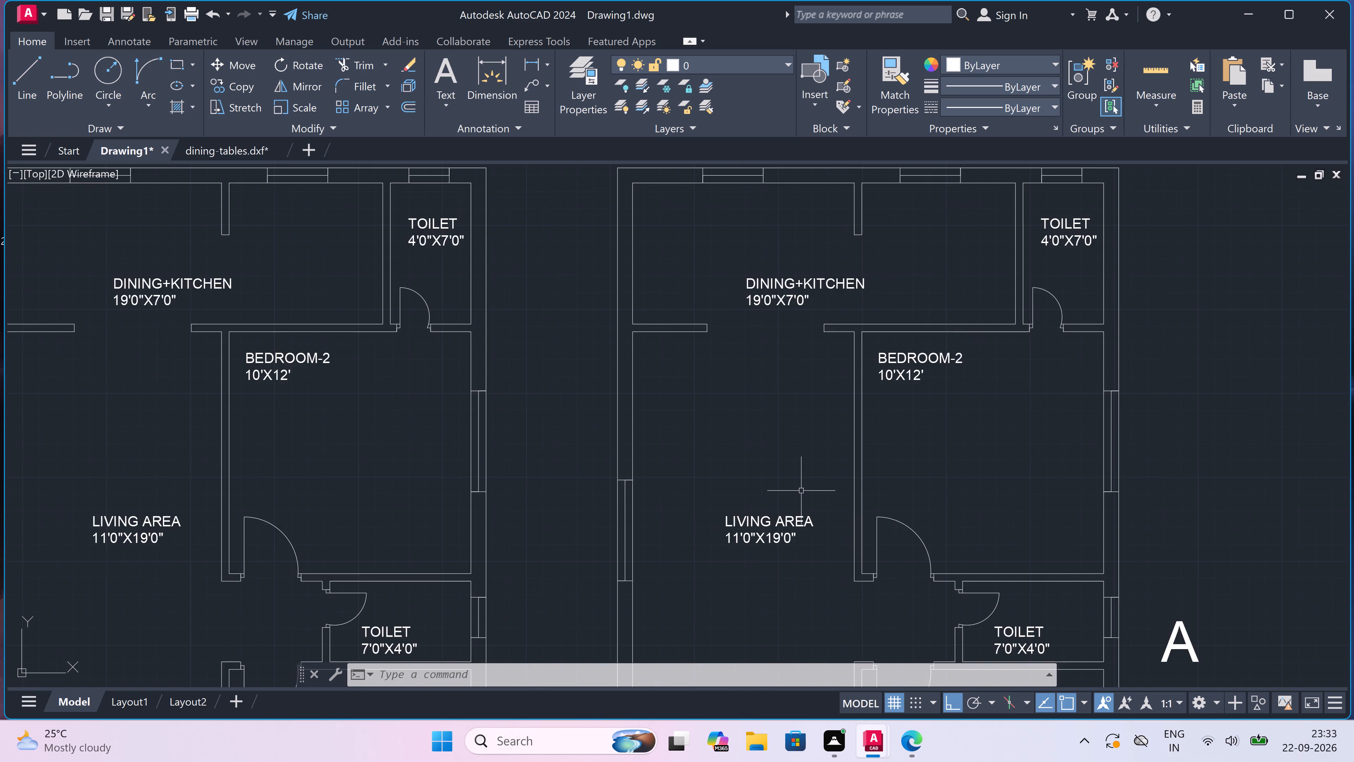
{"action": "scroll", "coordinate": [801, 491], "scroll_direction": "down", "scroll_amount": 2}
{"action": "scroll", "coordinate": [770, 284], "scroll_direction": "down", "scroll_amount": 3}
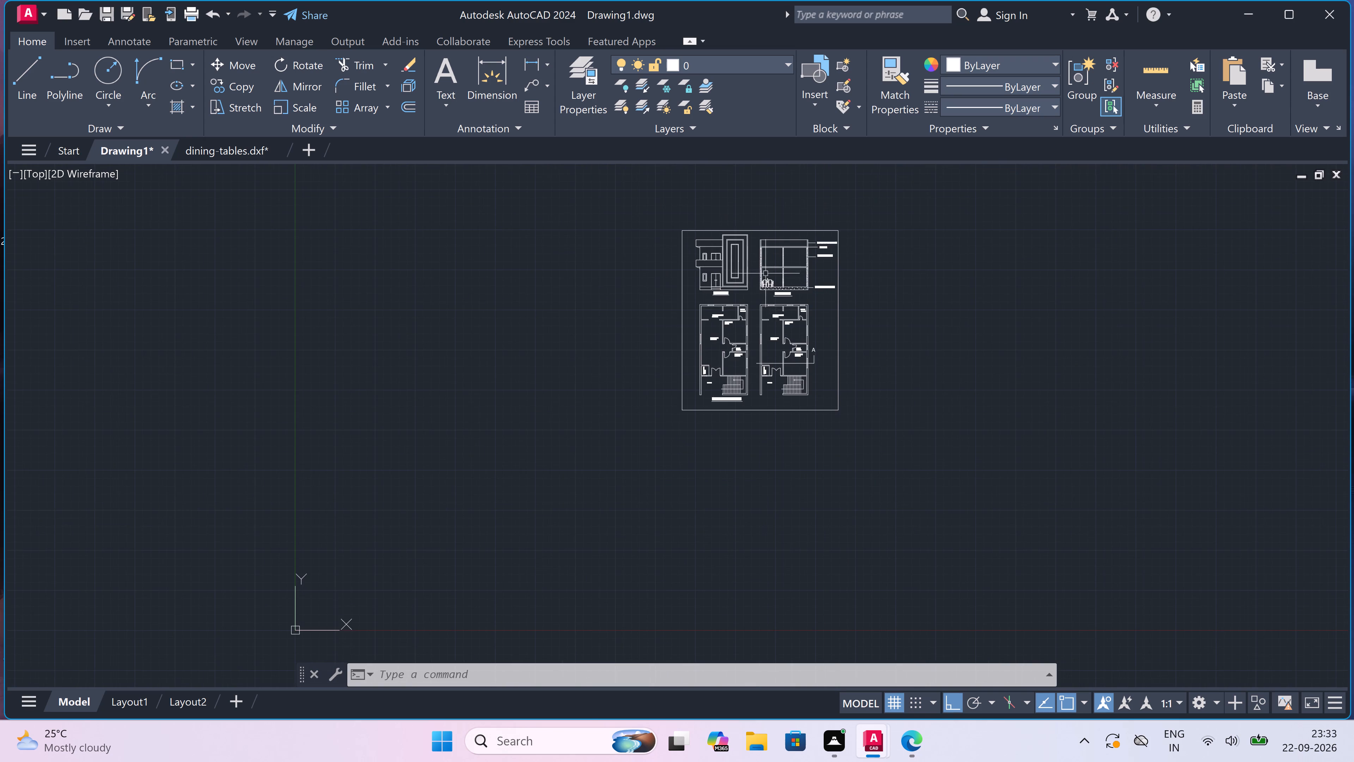
{"action": "scroll", "coordinate": [766, 272], "scroll_direction": "up", "scroll_amount": 3}
{"action": "scroll", "coordinate": [758, 302], "scroll_direction": "up", "scroll_amount": 4}
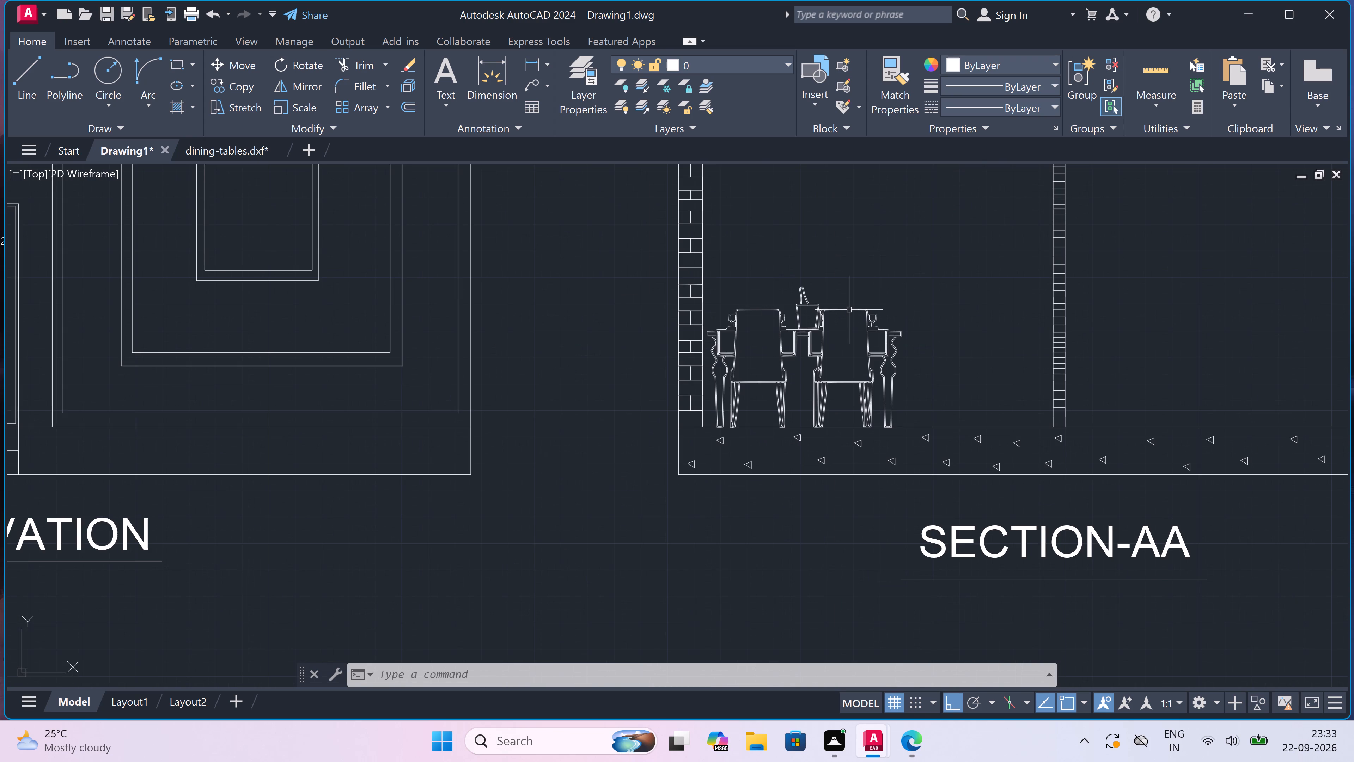
Scale the dining table set in Section-AA's ground-floor room down to a bit less than half its size.
{"action": "scroll", "coordinate": [849, 310], "scroll_direction": "down", "scroll_amount": 2}
{"action": "scroll", "coordinate": [849, 310], "scroll_direction": "up", "scroll_amount": 3}
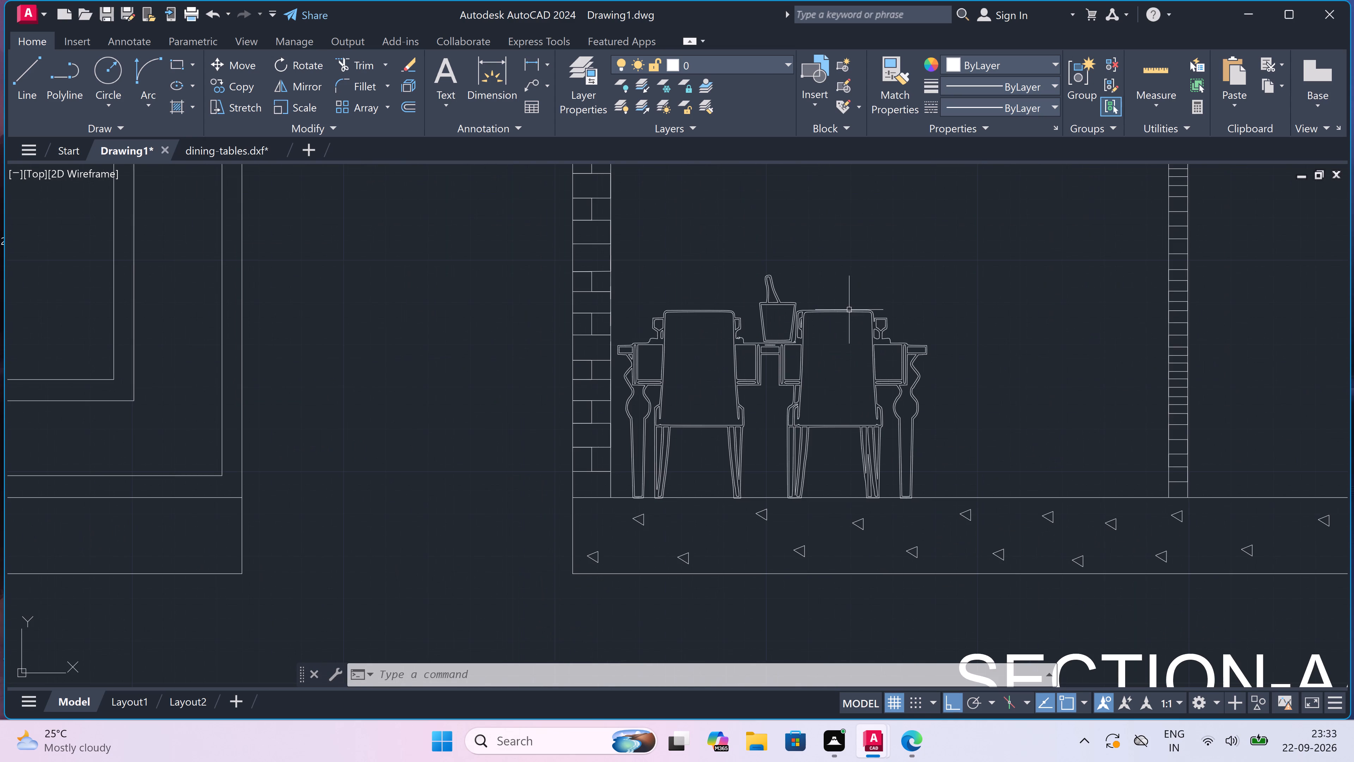
{"action": "left_click", "coordinate": [849, 310]}
{"action": "key", "text": "Escape"}
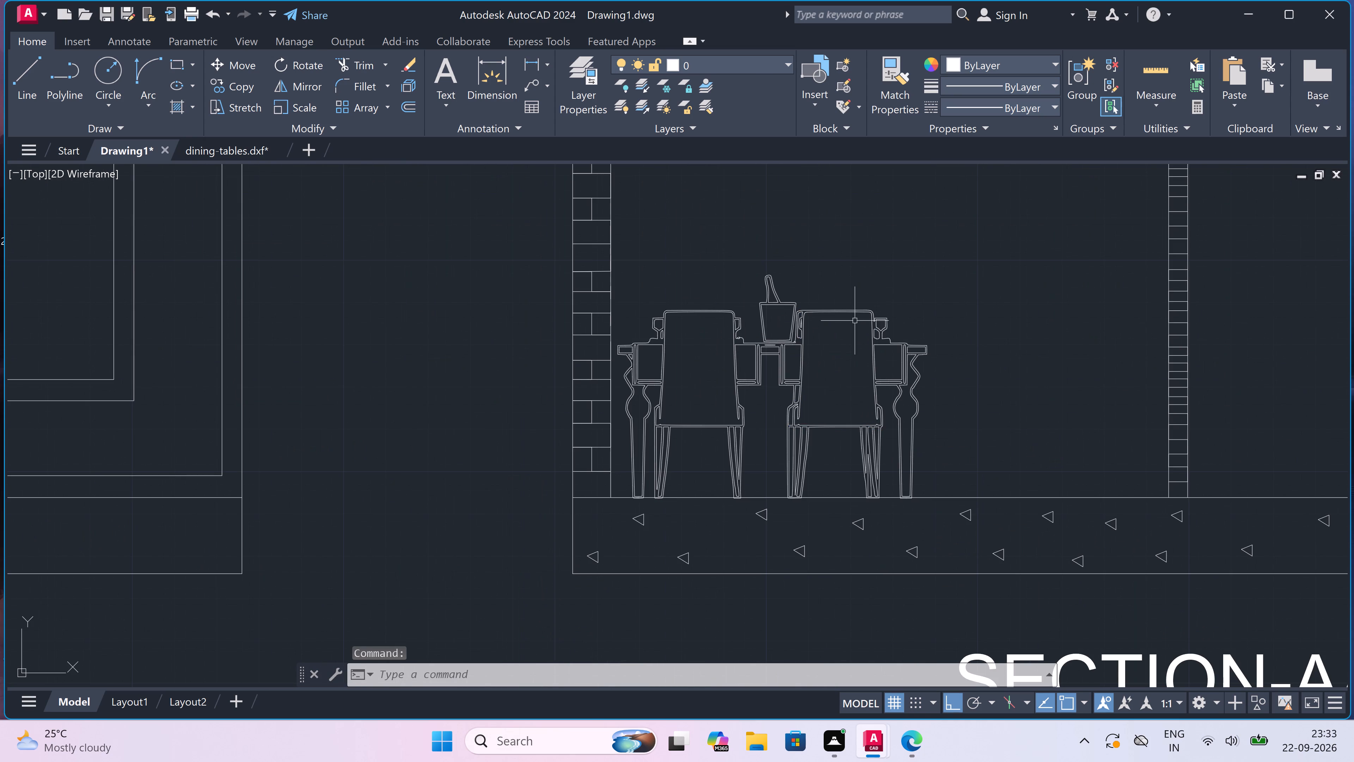
{"action": "left_click_drag", "start_coordinate": [947, 280], "coordinate": [926, 300]}
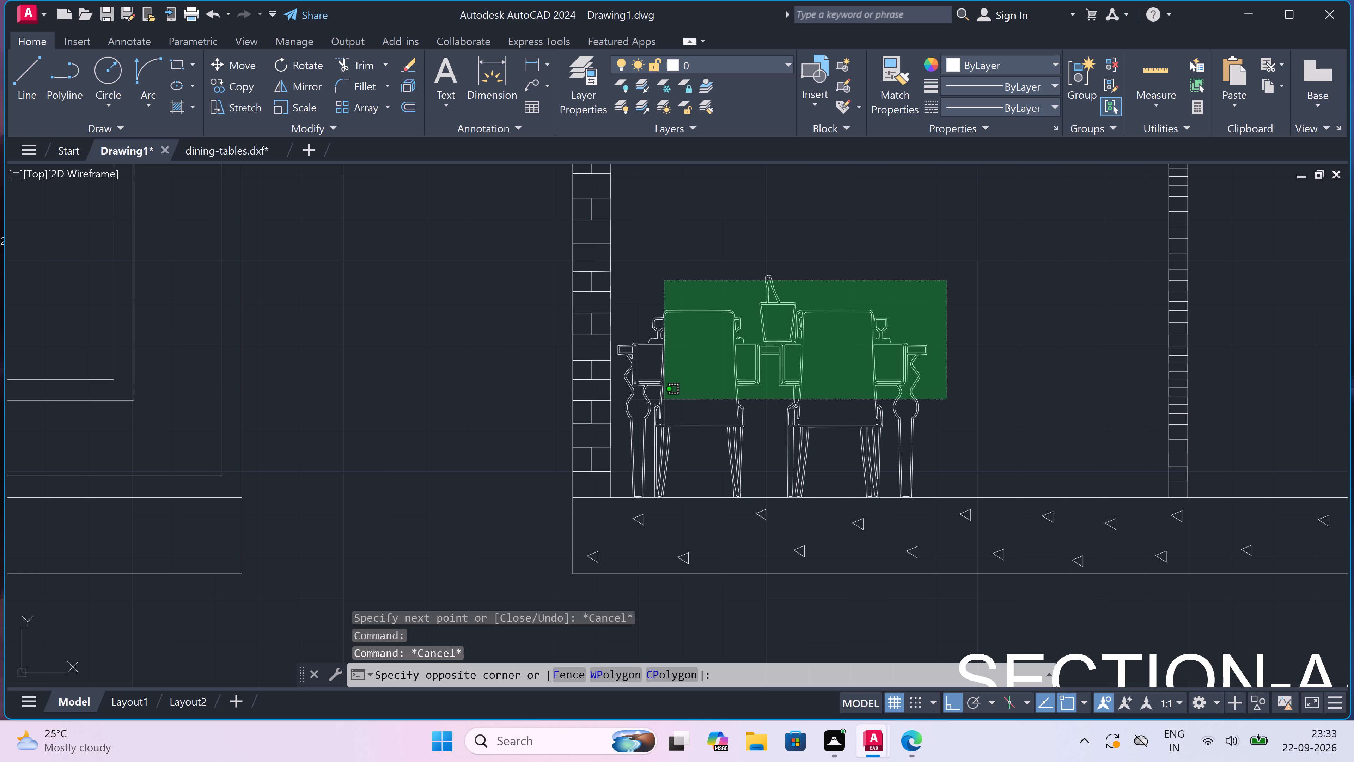
{"action": "left_click", "coordinate": [613, 485]}
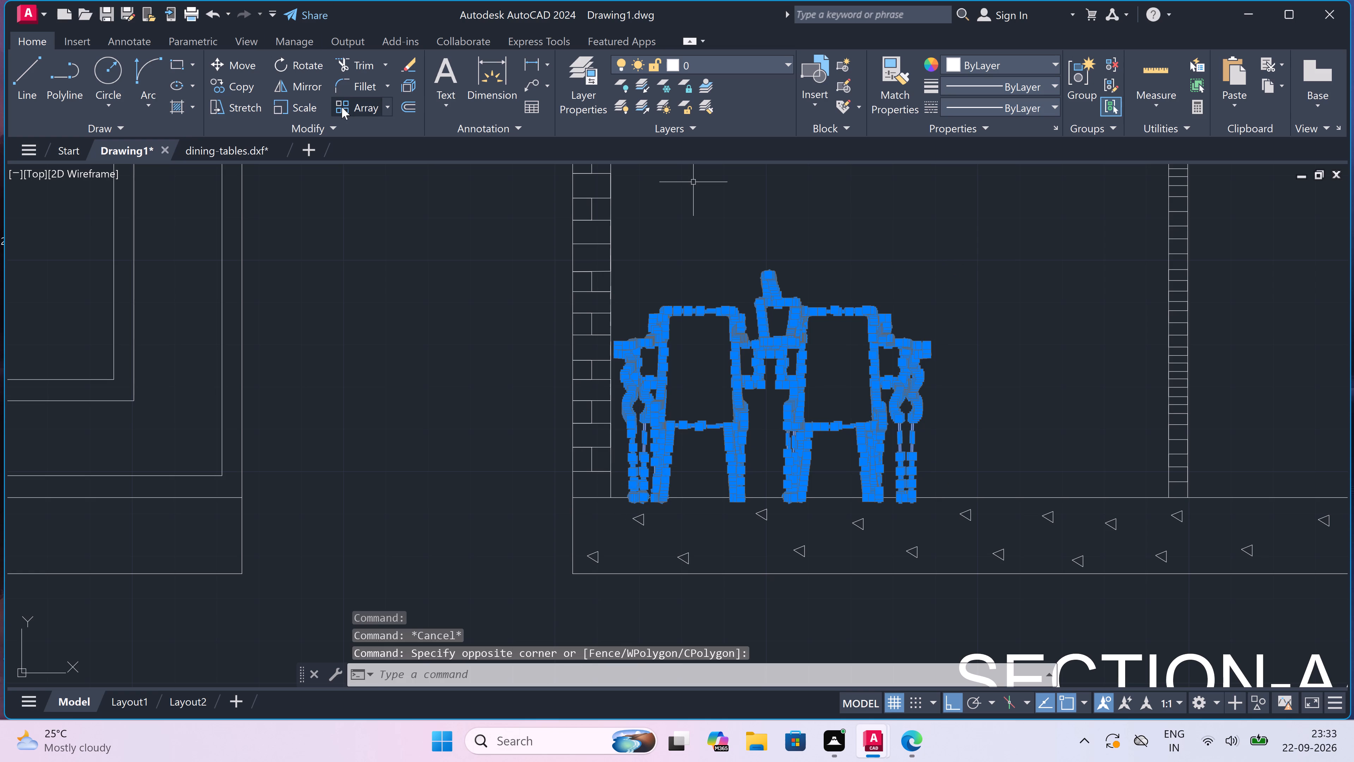
{"action": "left_click", "coordinate": [279, 100]}
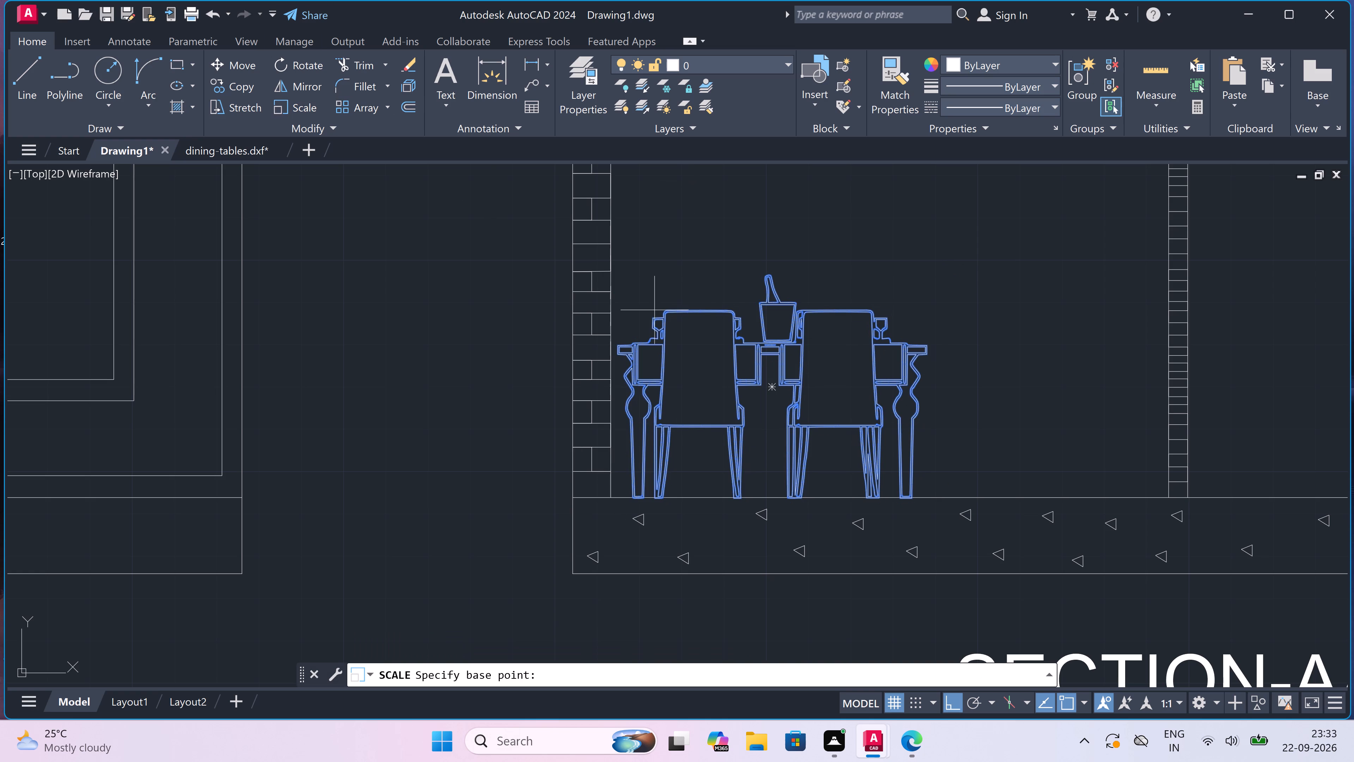
{"action": "left_click", "coordinate": [678, 324]}
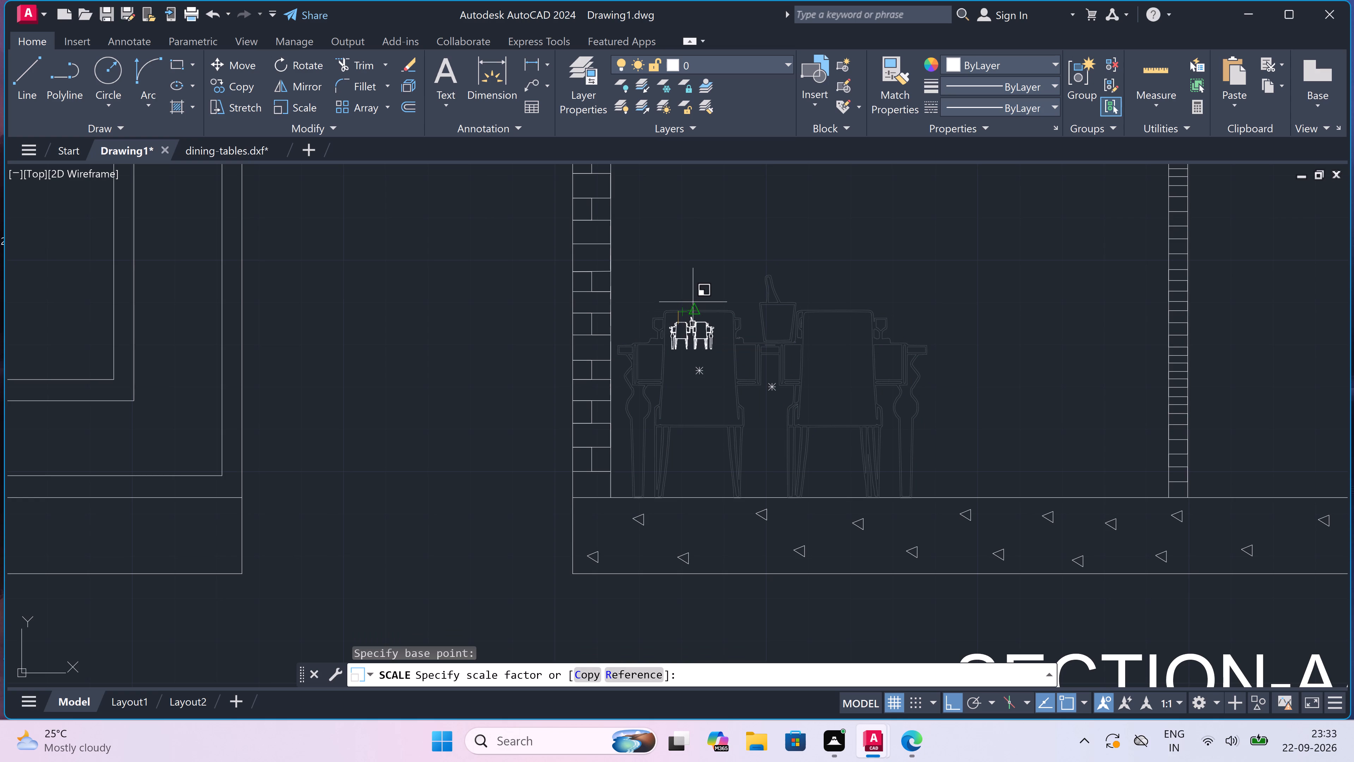
{"action": "left_click", "coordinate": [715, 259]}
Move the reduced dining set, with Ortho off, onto Section-AA's ground slab just left of the central partition wall.
{"action": "left_click_drag", "start_coordinate": [818, 278], "coordinate": [797, 299]}
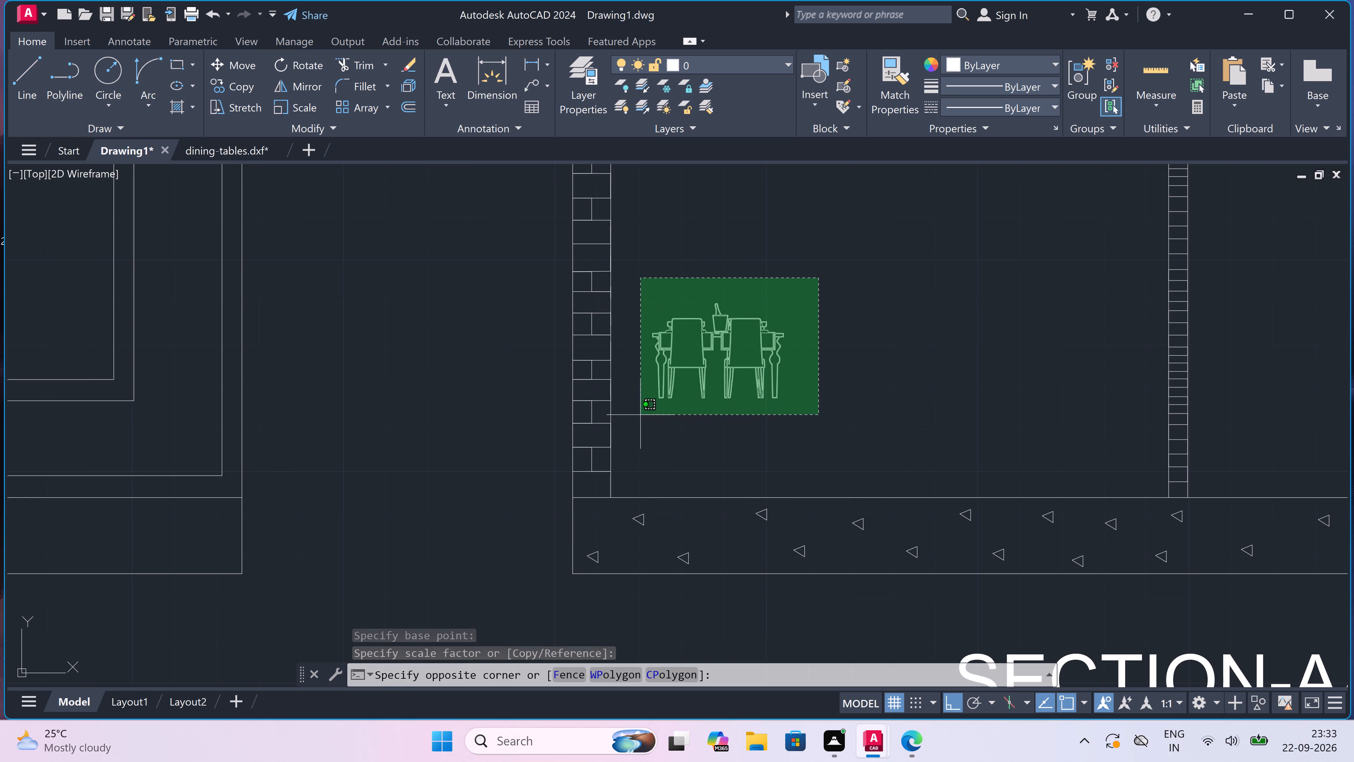
{"action": "left_click", "coordinate": [640, 415]}
{"action": "left_click", "coordinate": [226, 64]}
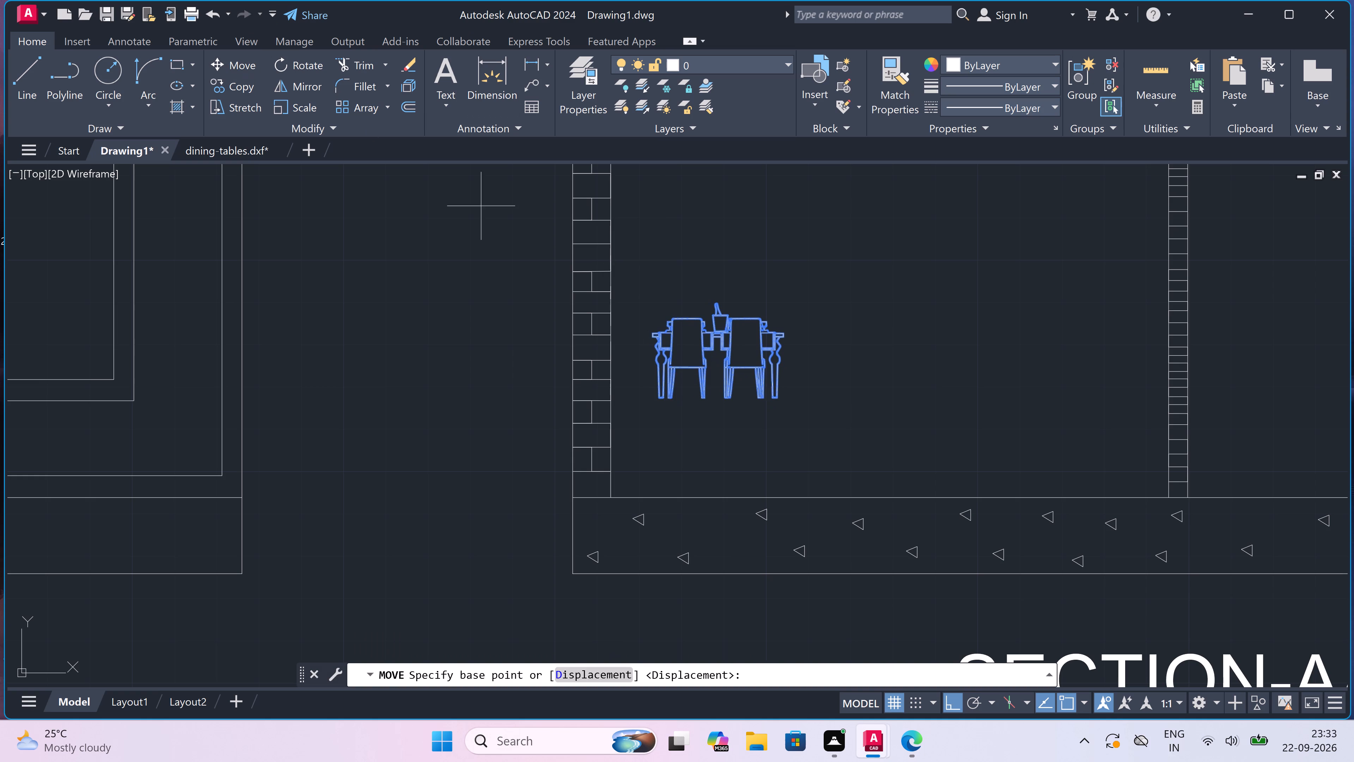
{"action": "left_click_drag", "start_coordinate": [701, 389], "coordinate": [715, 398]}
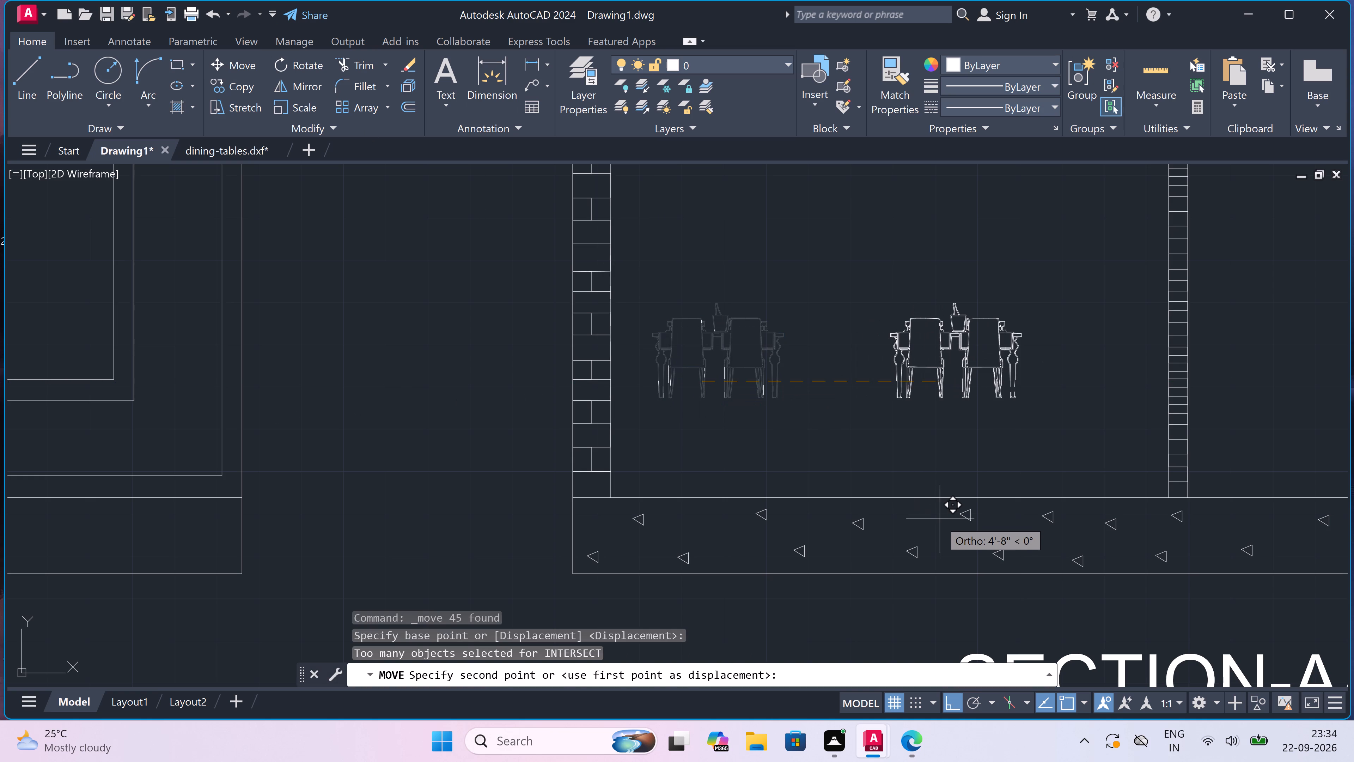
{"action": "key", "text": "F8"}
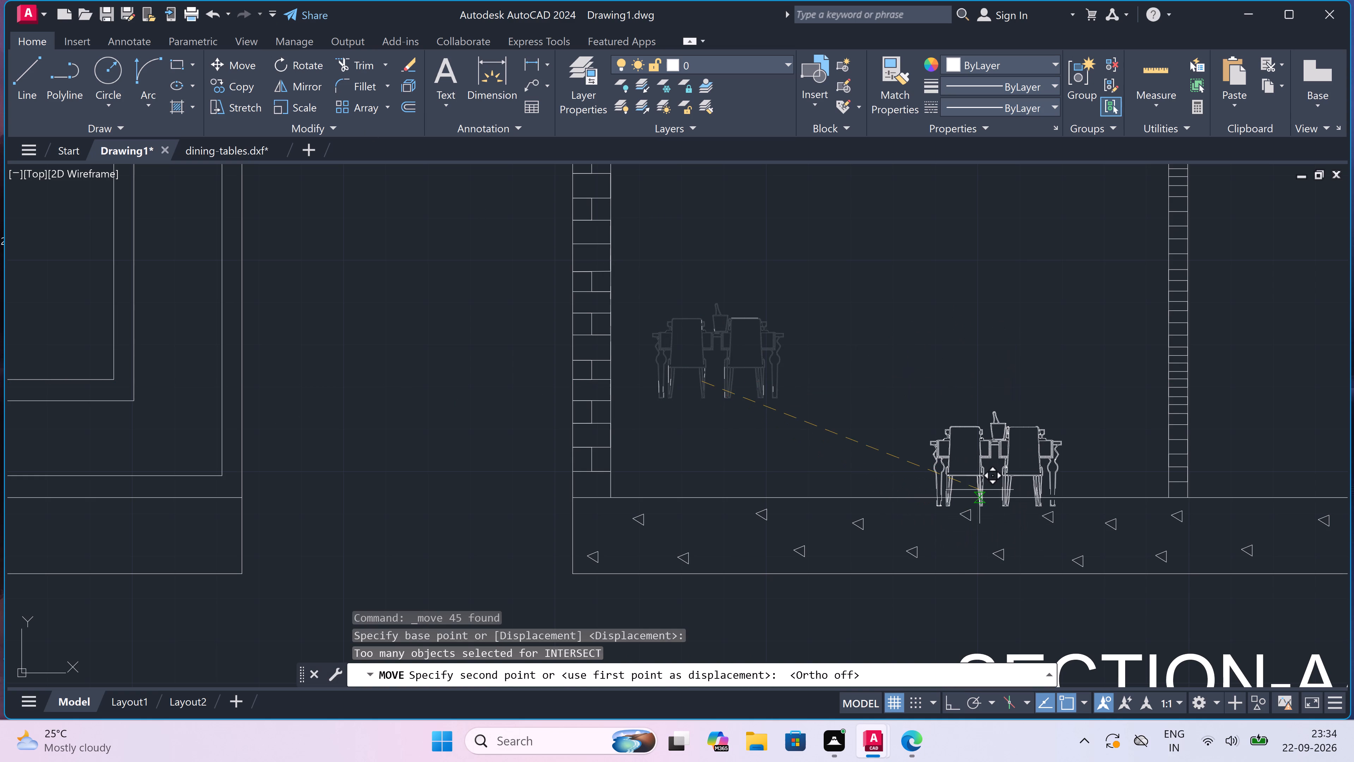
{"action": "scroll", "coordinate": [980, 479], "scroll_direction": "up", "scroll_amount": 3}
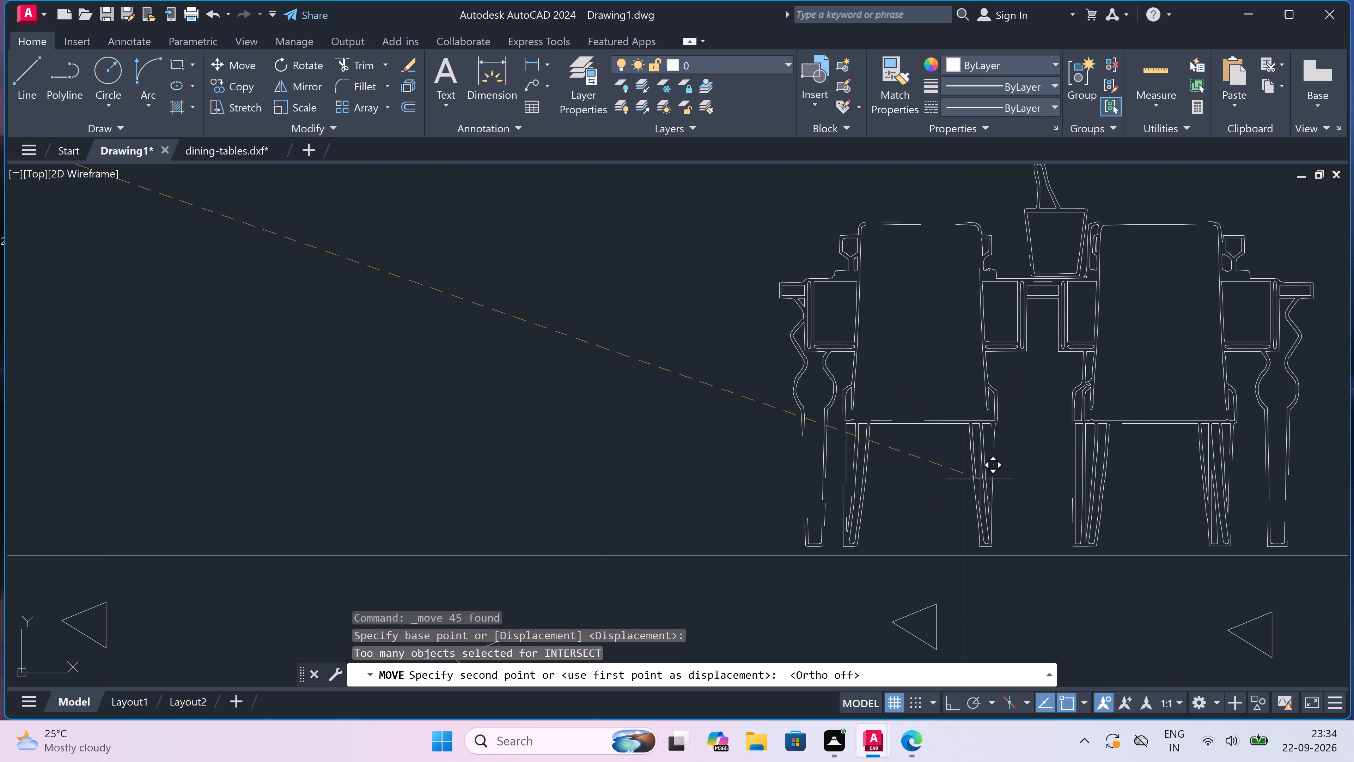
{"action": "scroll", "coordinate": [980, 485], "scroll_direction": "down", "scroll_amount": 2}
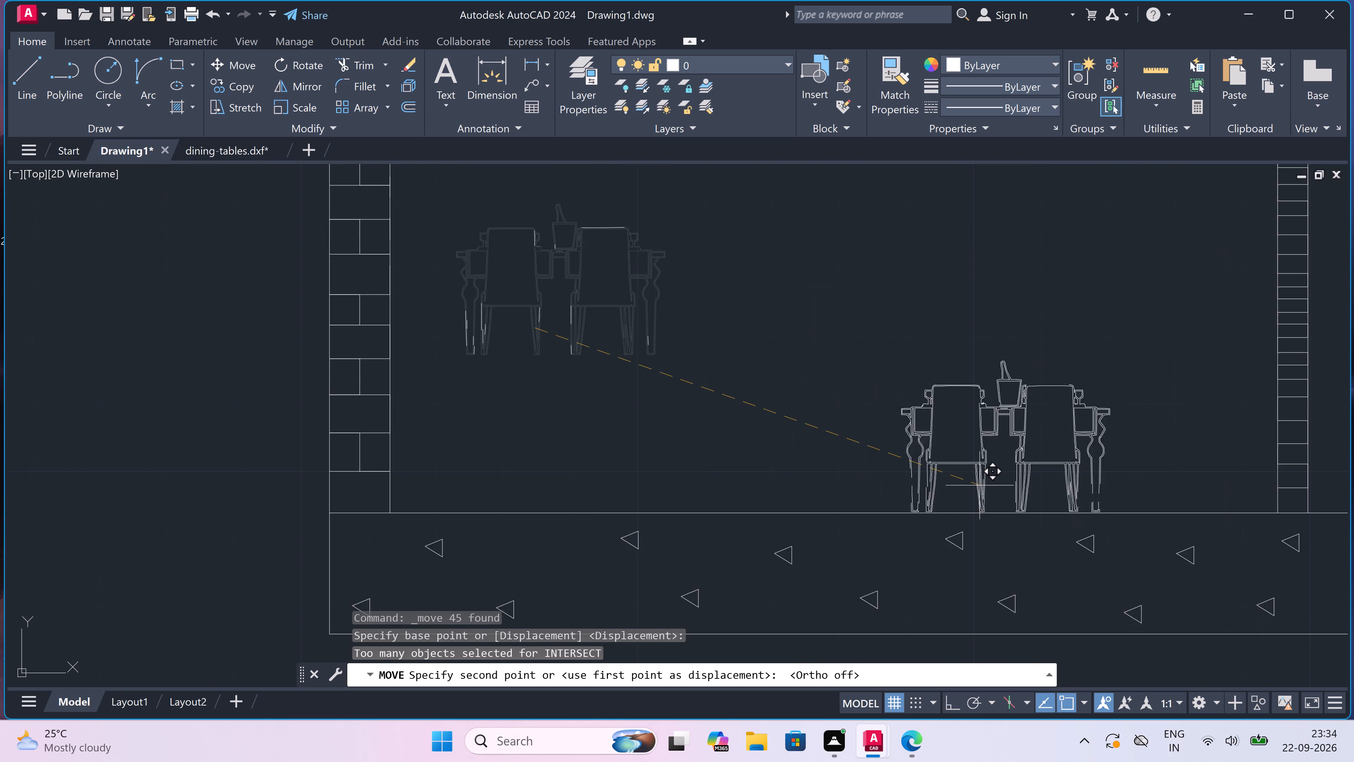
{"action": "scroll", "coordinate": [980, 485], "scroll_direction": "down", "scroll_amount": 5}
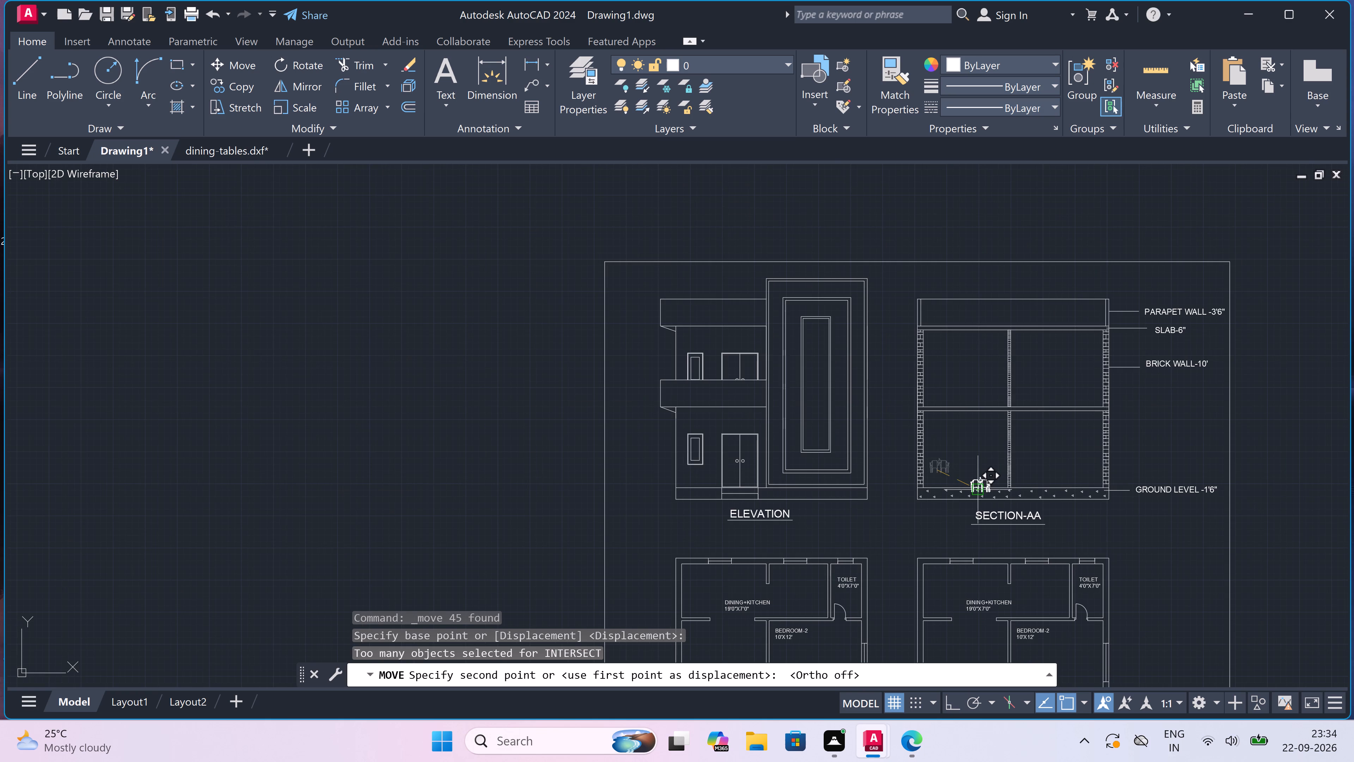
{"action": "scroll", "coordinate": [982, 483], "scroll_direction": "up", "scroll_amount": 7}
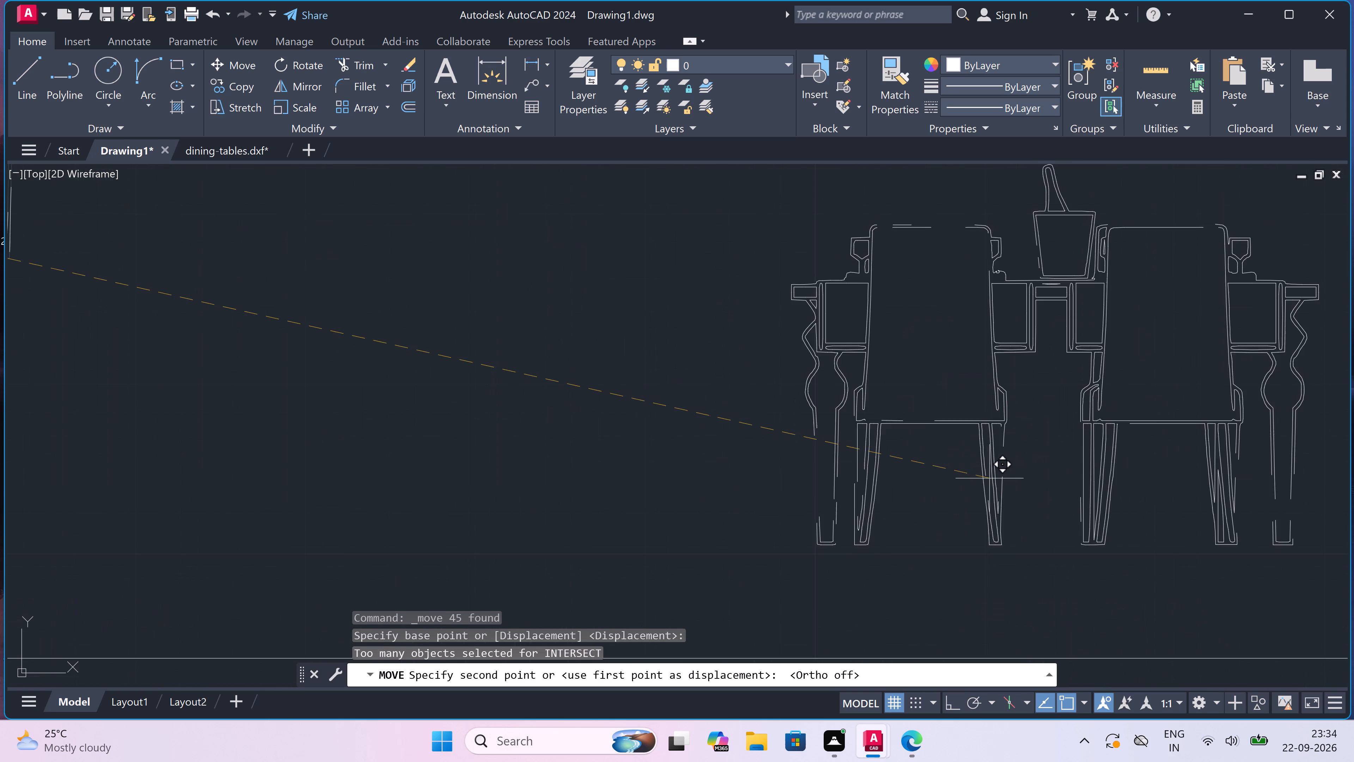
{"action": "scroll", "coordinate": [995, 516], "scroll_direction": "down", "scroll_amount": 2}
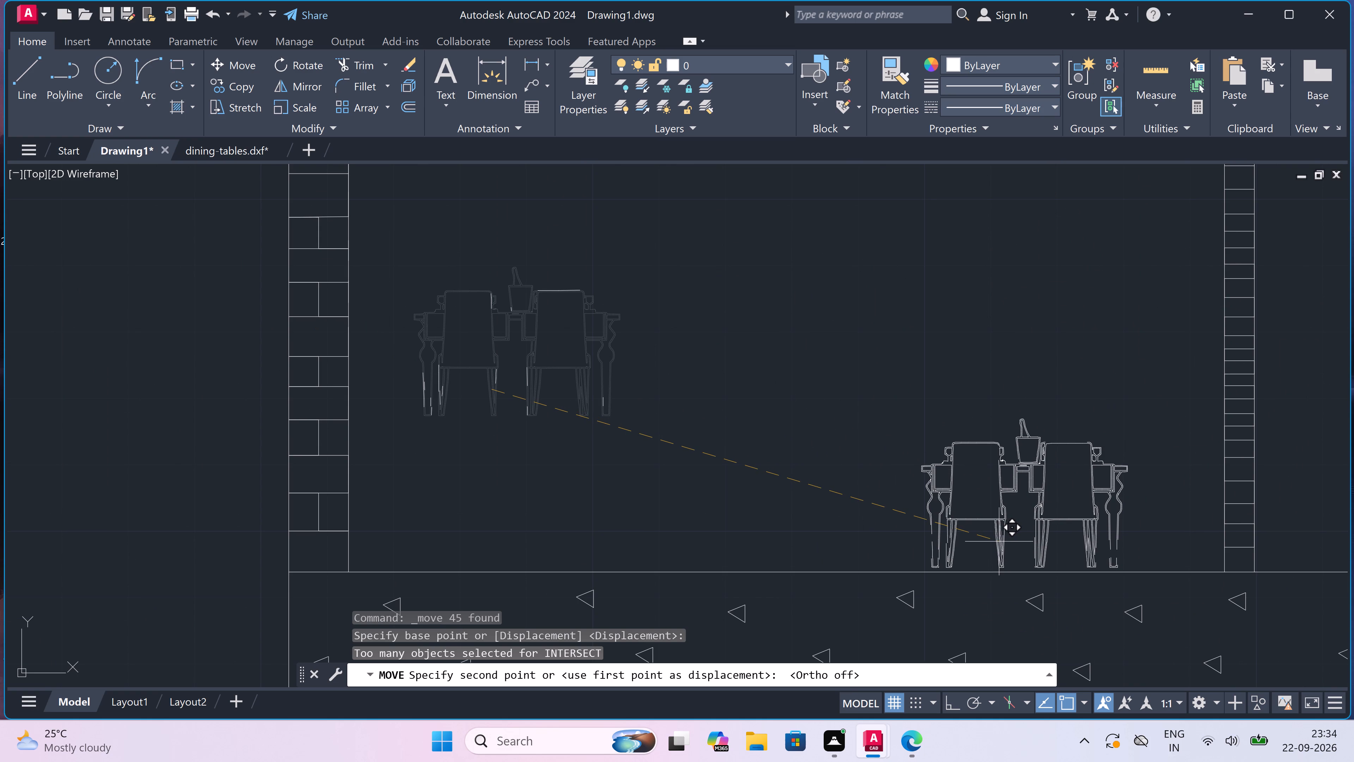
{"action": "left_click", "coordinate": [1000, 545]}
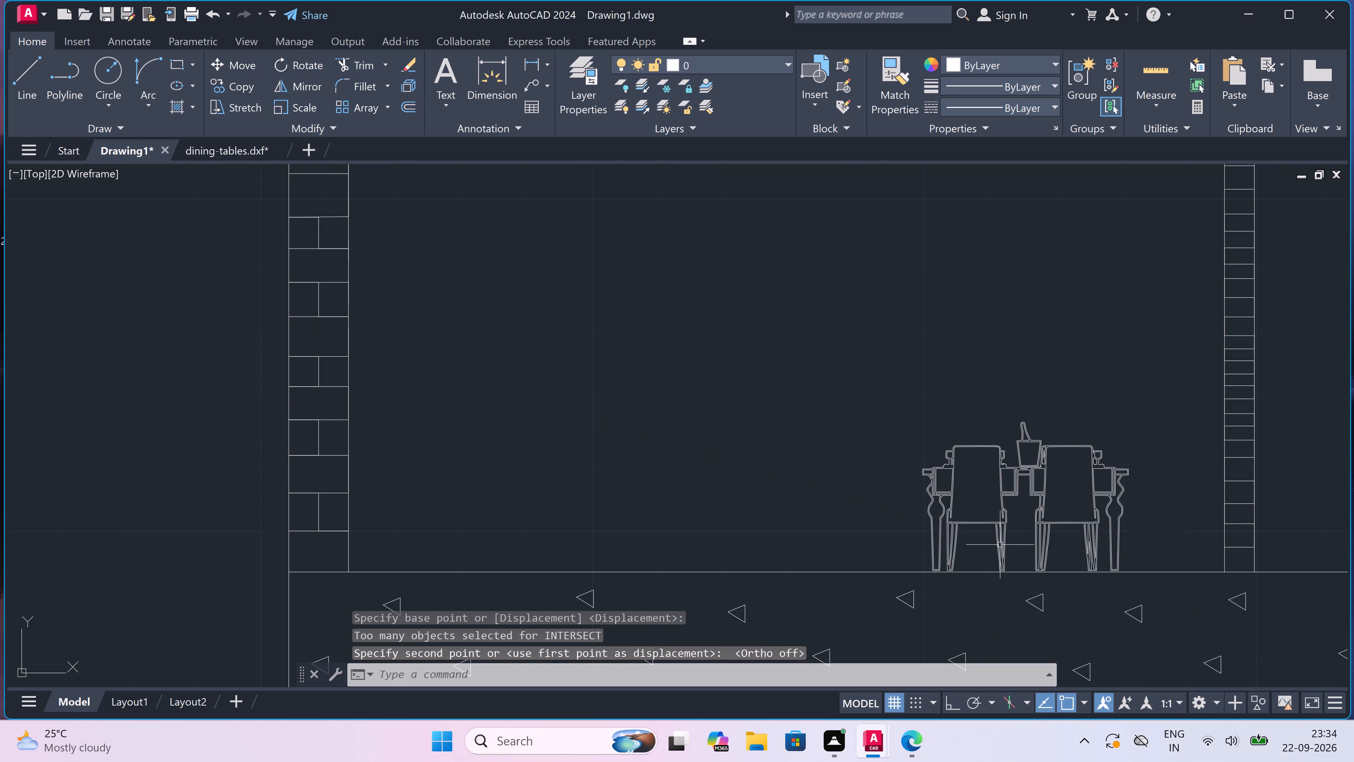
Examine the dining set's size and placement in Section-AA relative to the whole sheet.
{"action": "scroll", "coordinate": [944, 485], "scroll_direction": "down", "scroll_amount": 2}
{"action": "scroll", "coordinate": [893, 455], "scroll_direction": "down", "scroll_amount": 2}
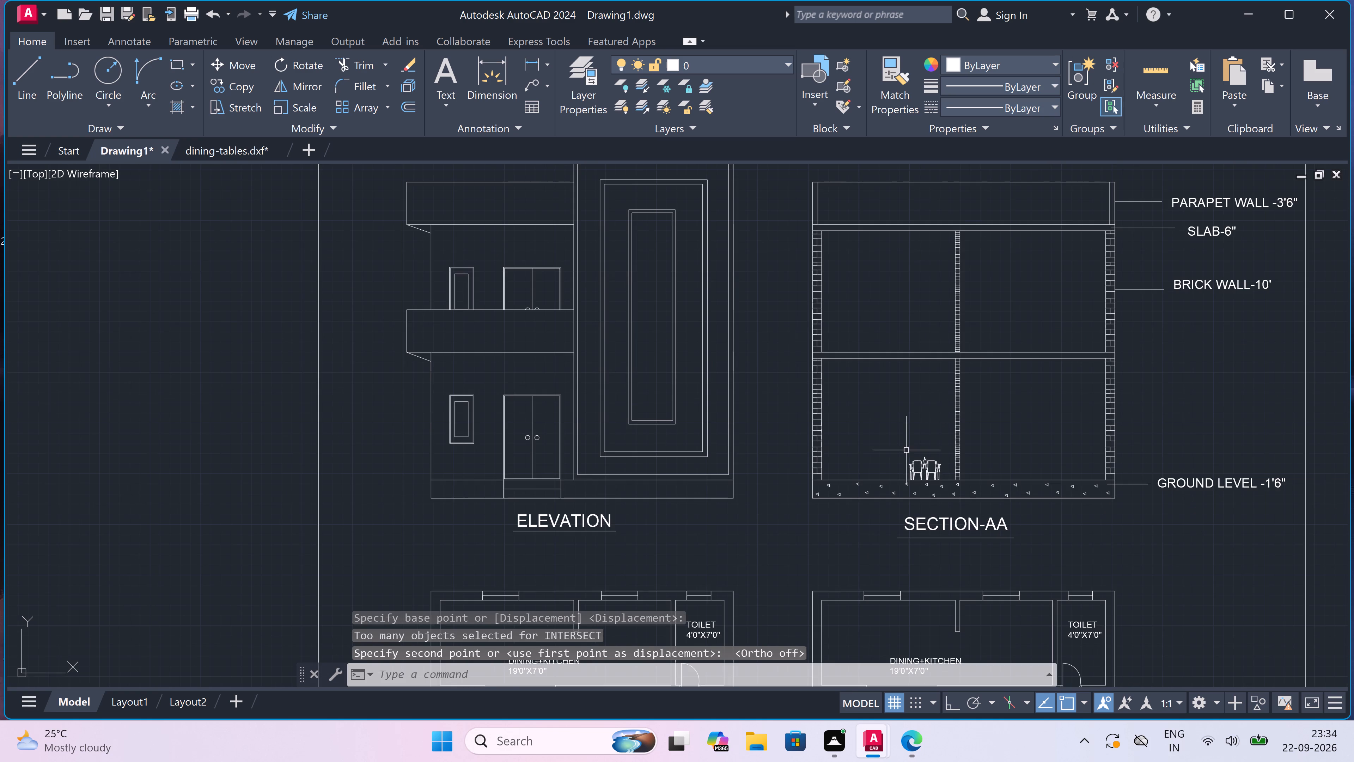
{"action": "scroll", "coordinate": [935, 455], "scroll_direction": "up", "scroll_amount": 3}
{"action": "scroll", "coordinate": [906, 428], "scroll_direction": "down", "scroll_amount": 5}
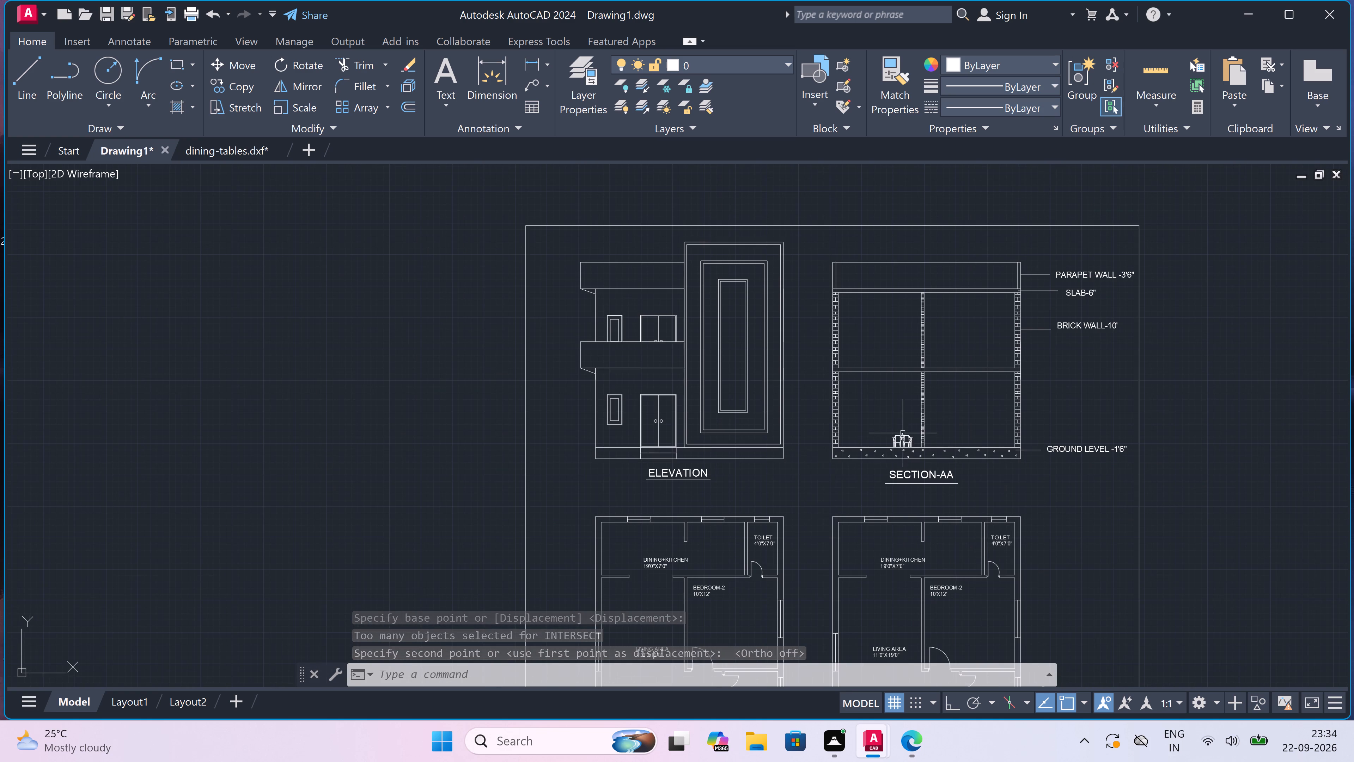
{"action": "scroll", "coordinate": [874, 463], "scroll_direction": "up", "scroll_amount": 2}
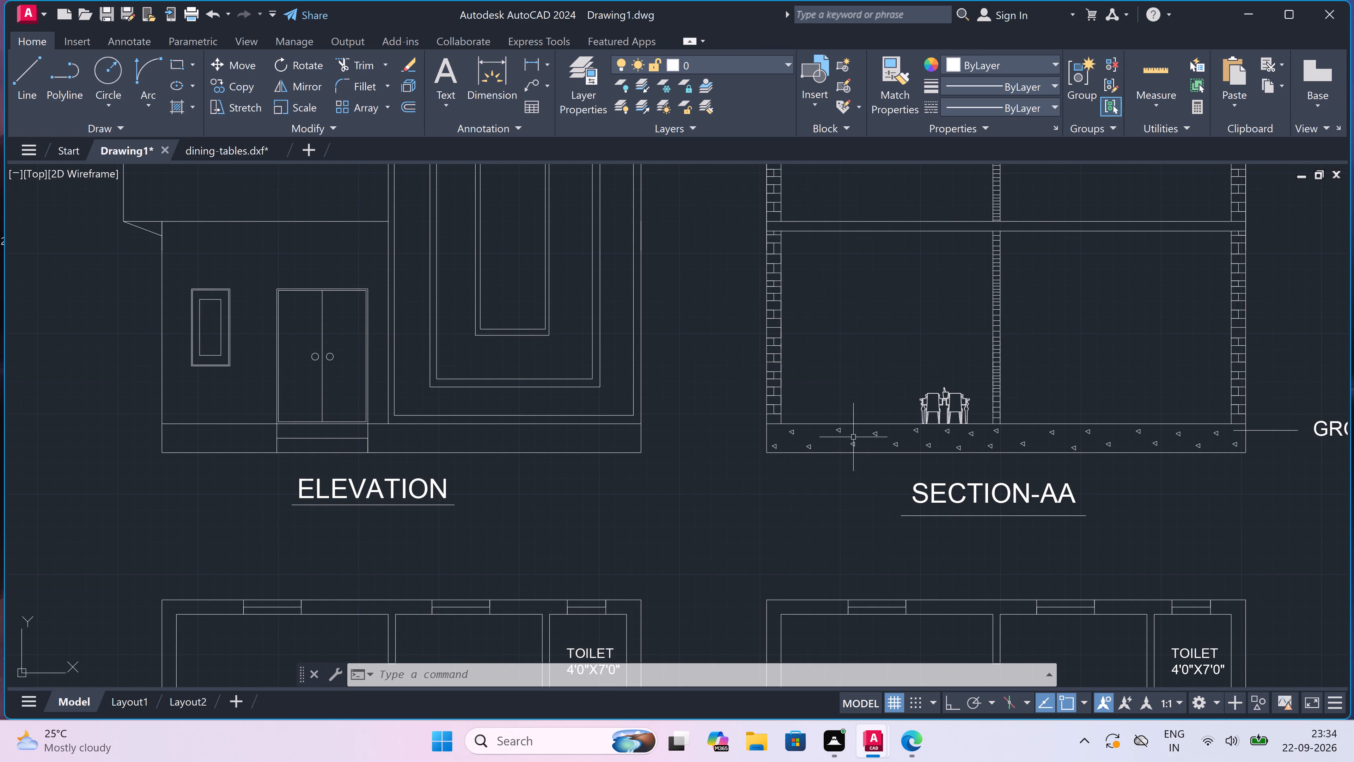
{"action": "scroll", "coordinate": [750, 411], "scroll_direction": "down", "scroll_amount": 2}
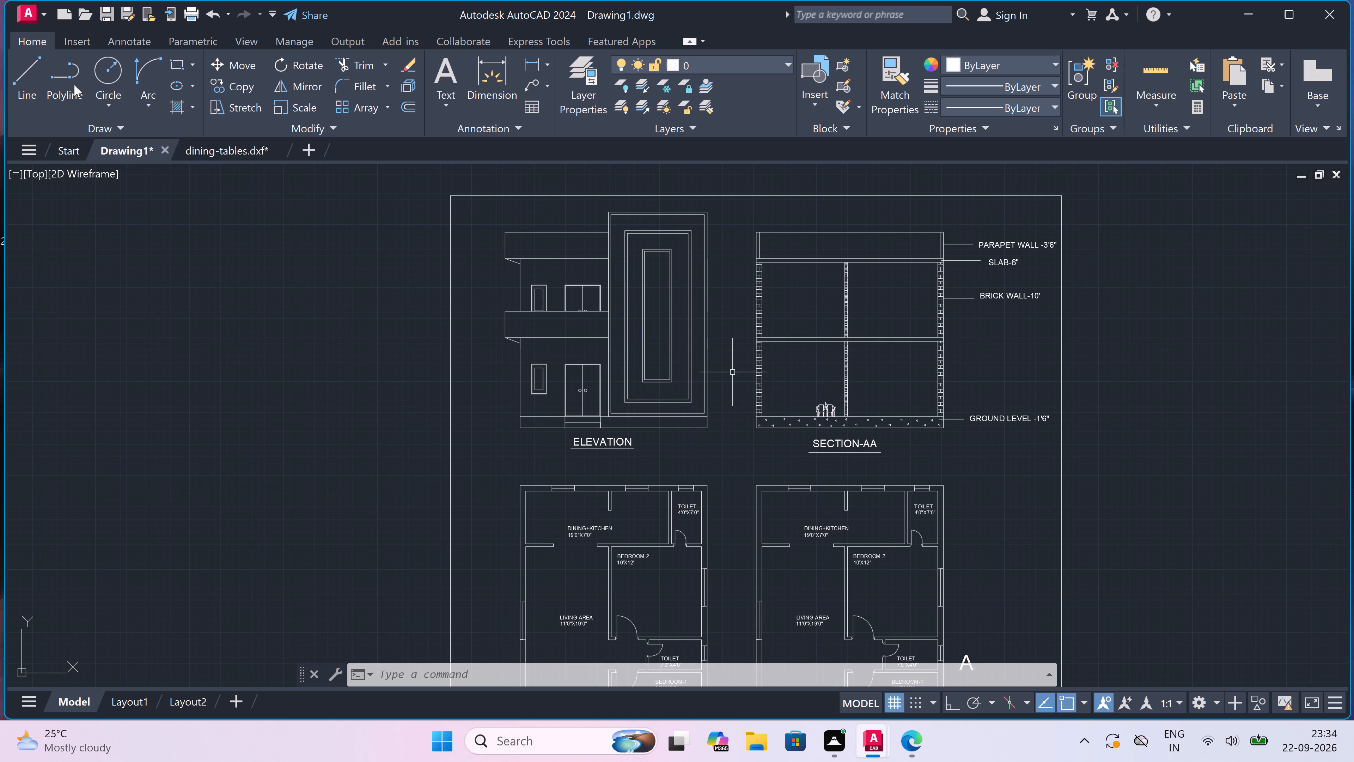
Open the recent drawing GROUND FLOOR PLAN -1 12-09-26.dwg.
{"action": "left_click", "coordinate": [19, 10]}
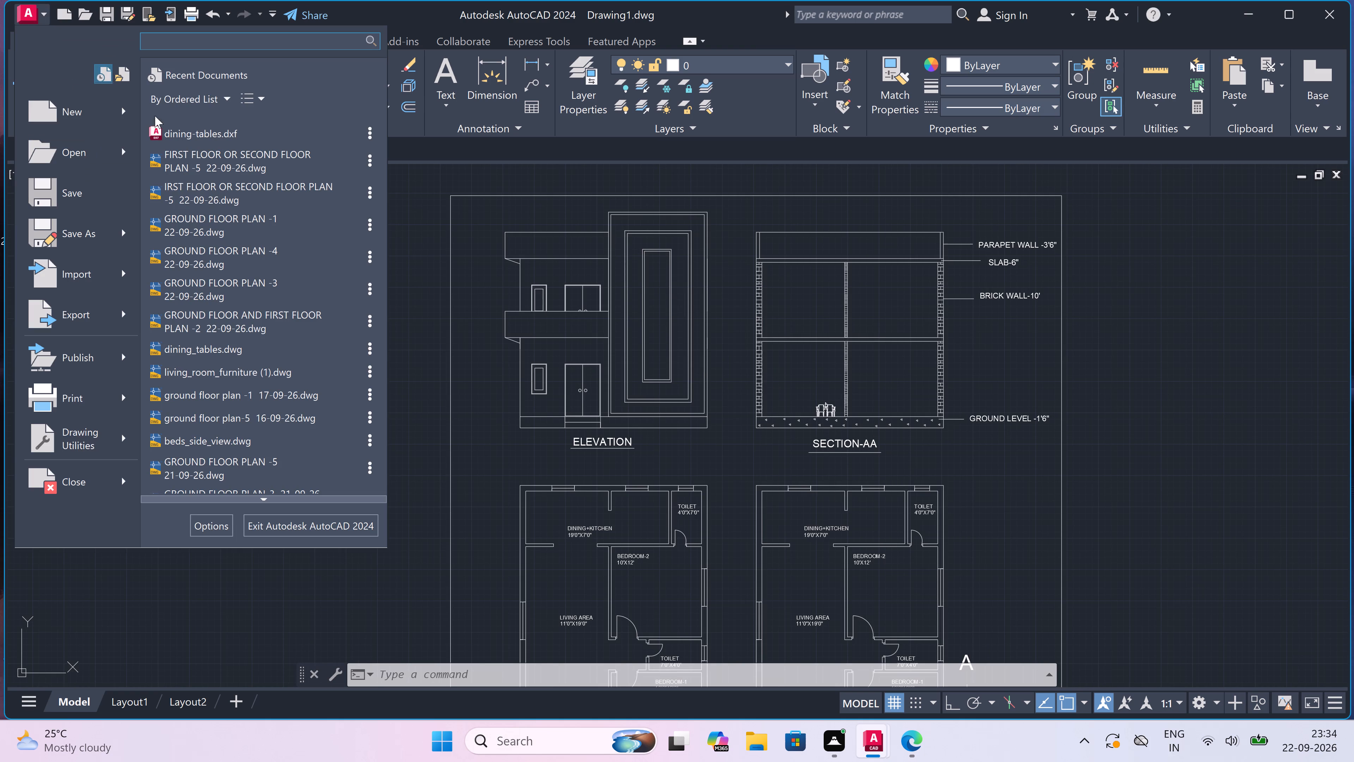
{"action": "scroll", "coordinate": [249, 249], "scroll_direction": "down", "scroll_amount": 1}
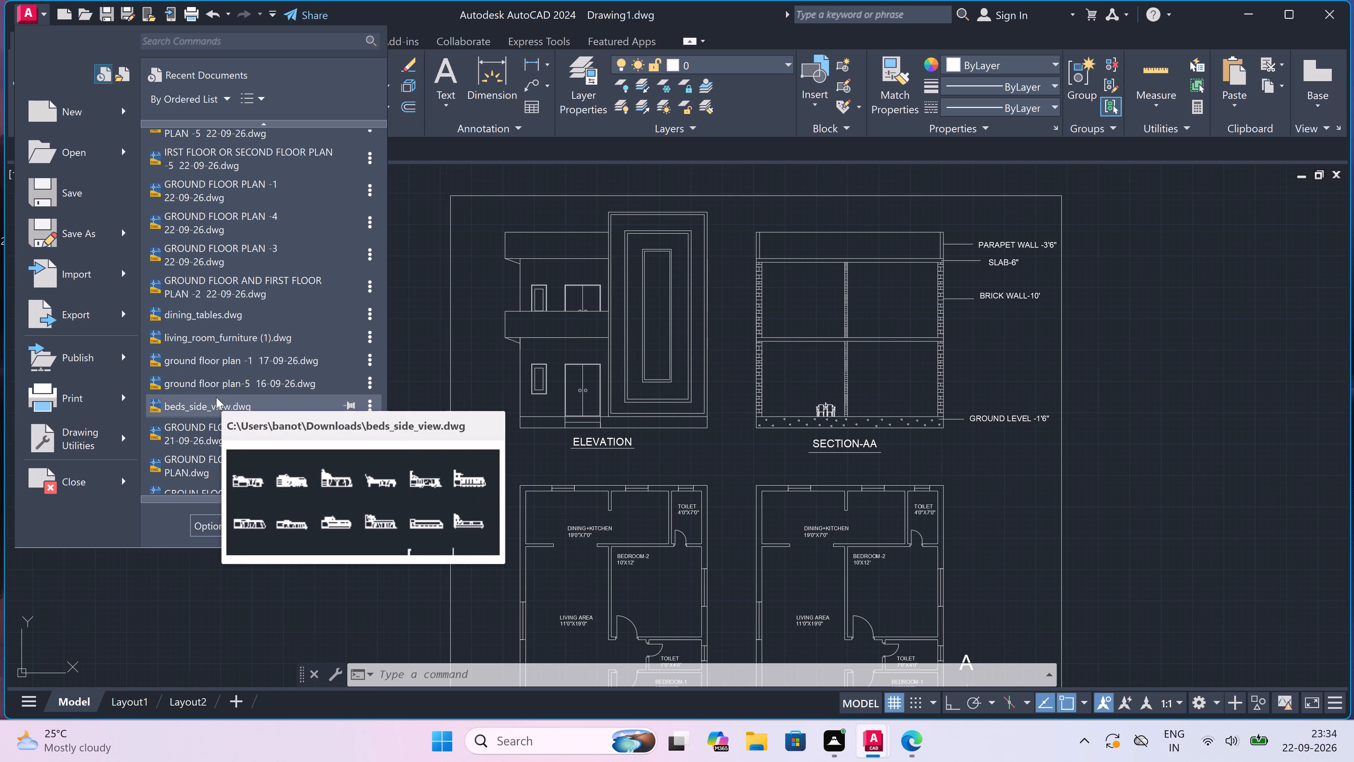
{"action": "scroll", "coordinate": [213, 410], "scroll_direction": "down", "scroll_amount": 1}
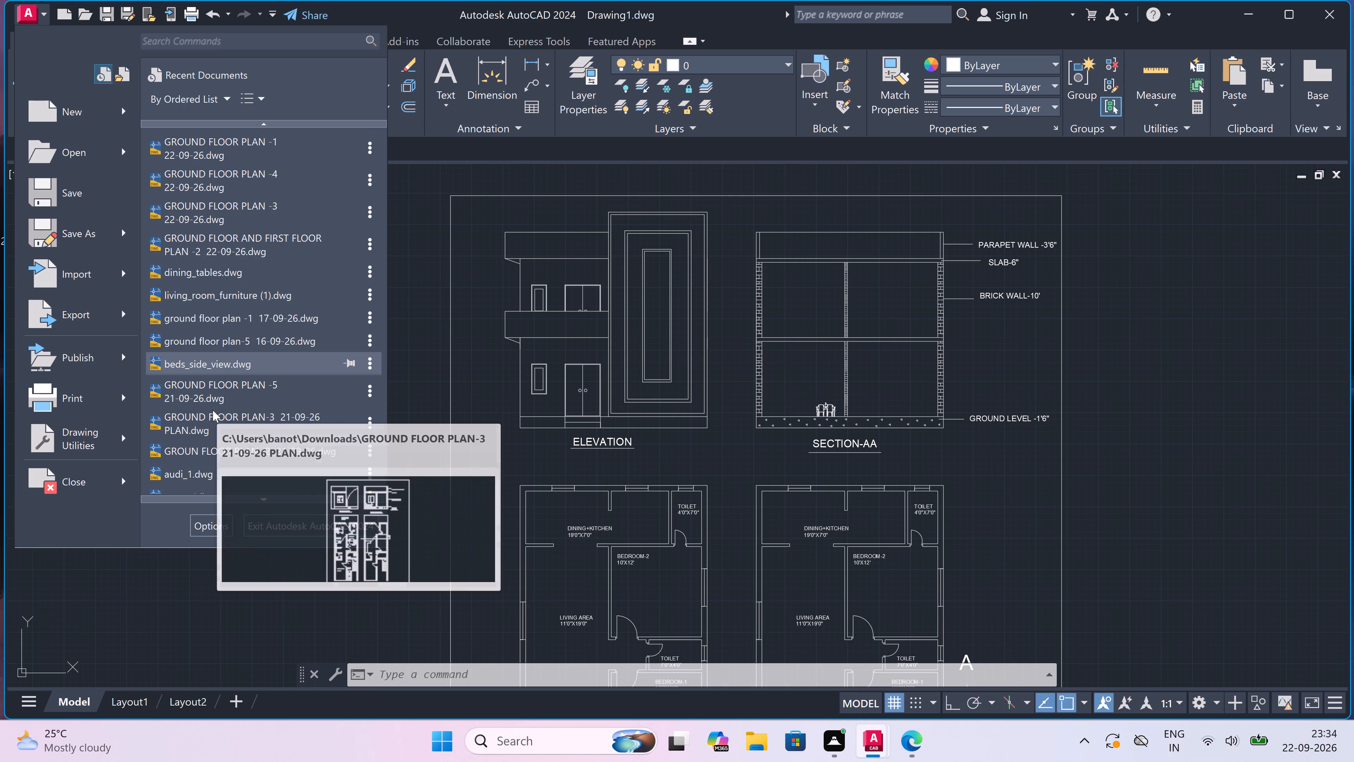
{"action": "scroll", "coordinate": [213, 410], "scroll_direction": "down", "scroll_amount": 1}
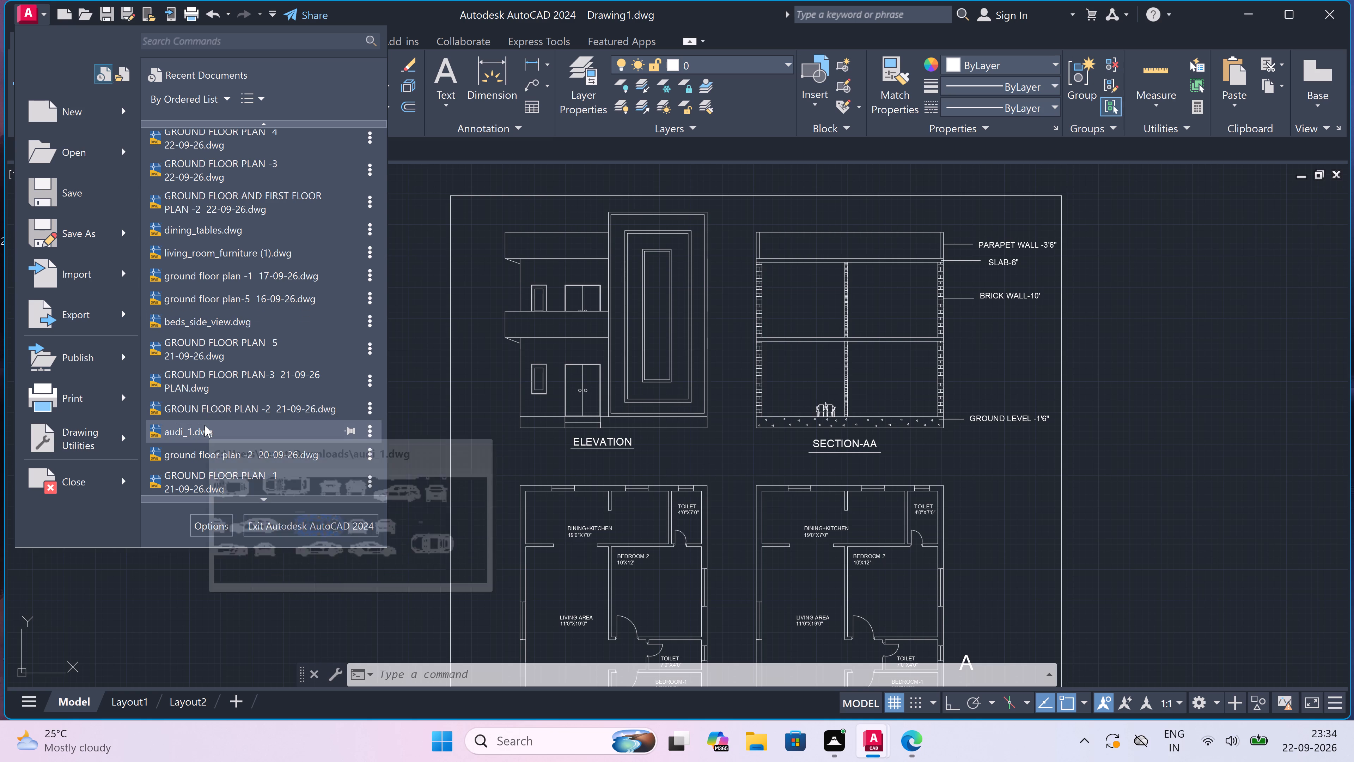
{"action": "scroll", "coordinate": [205, 425], "scroll_direction": "down", "scroll_amount": 6}
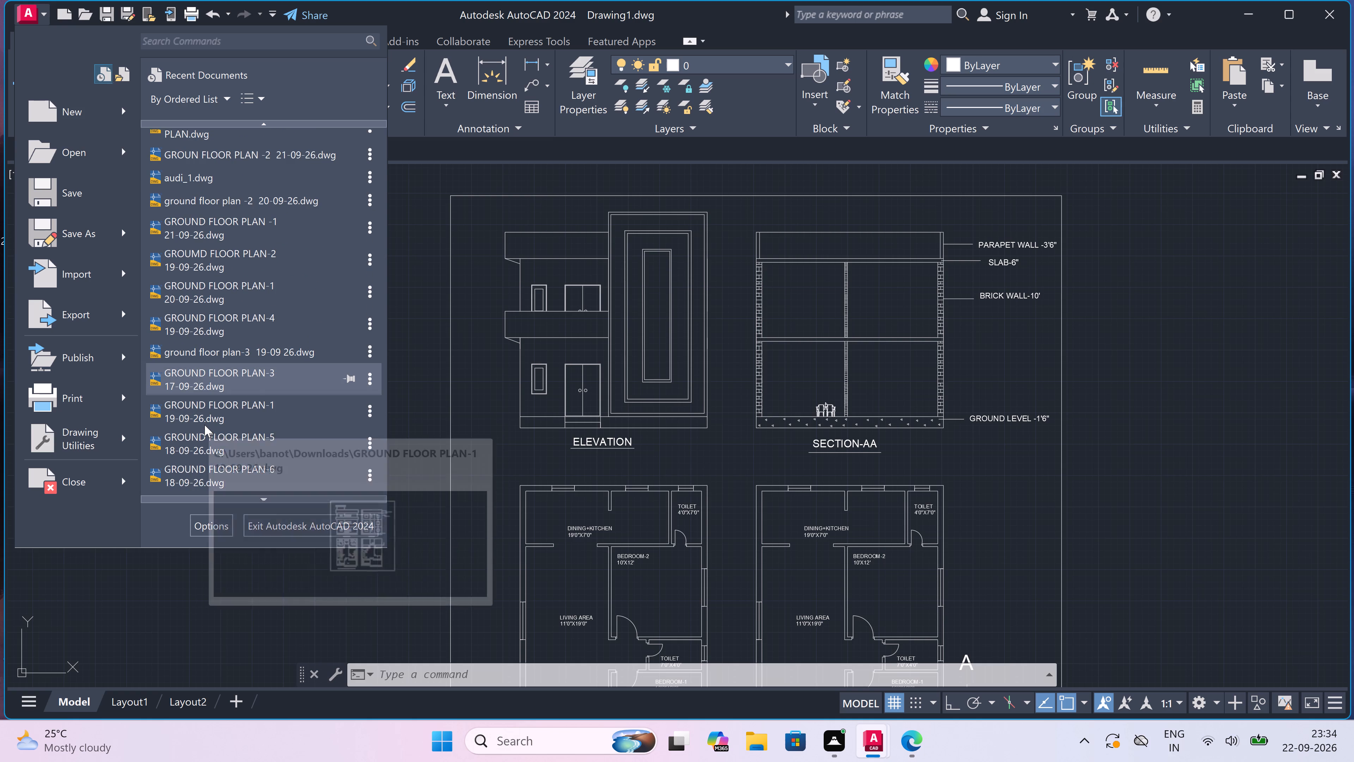
{"action": "scroll", "coordinate": [205, 425], "scroll_direction": "down", "scroll_amount": 4}
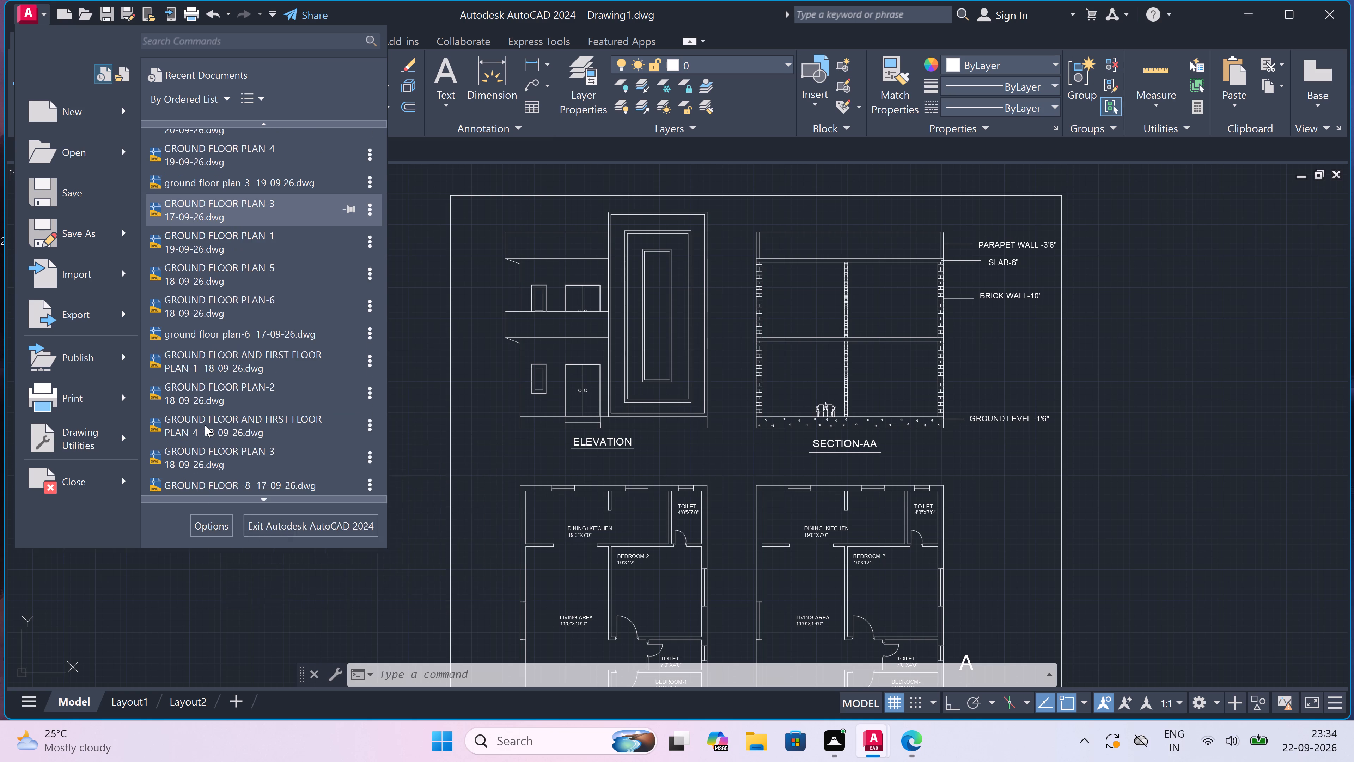
{"action": "scroll", "coordinate": [205, 425], "scroll_direction": "down", "scroll_amount": 4}
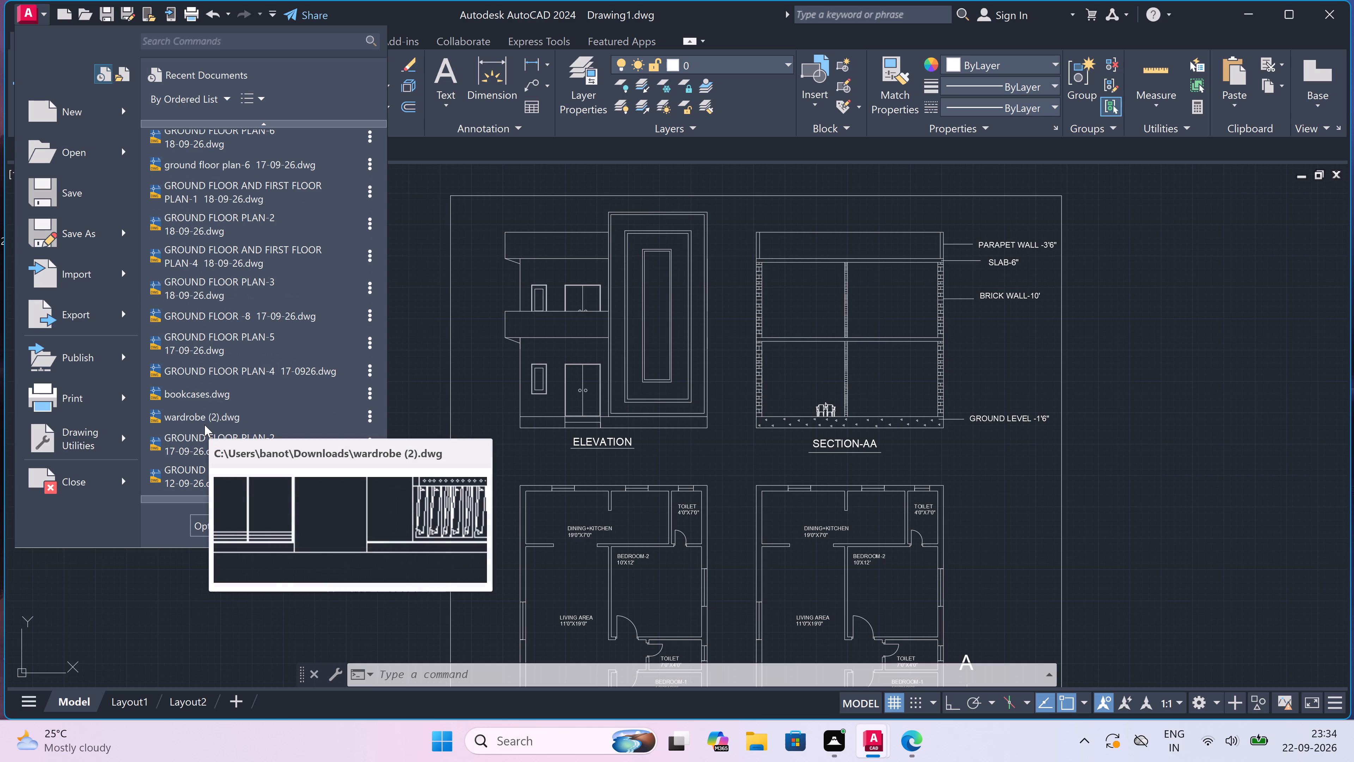
{"action": "scroll", "coordinate": [203, 400], "scroll_direction": "down", "scroll_amount": 1}
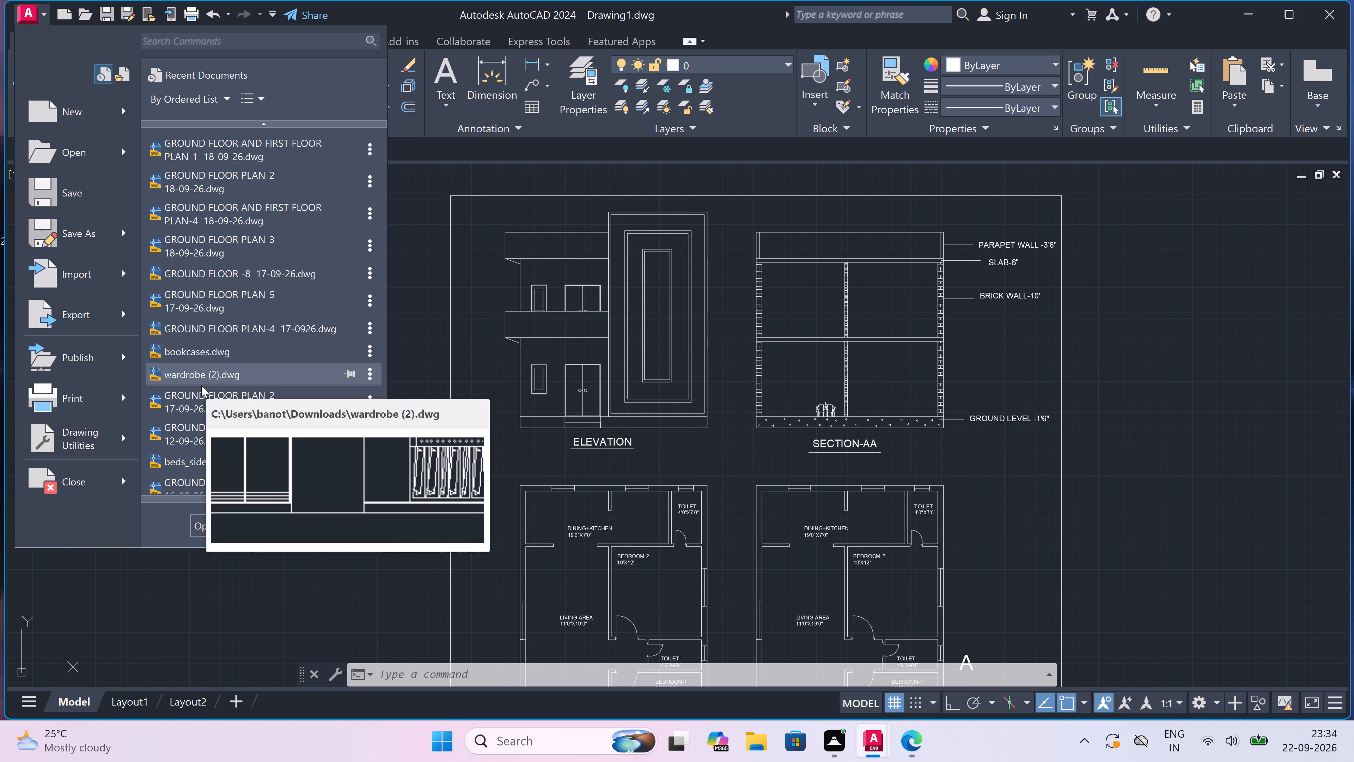
{"action": "left_click", "coordinate": [188, 423]}
{"action": "left_click", "coordinate": [188, 421]}
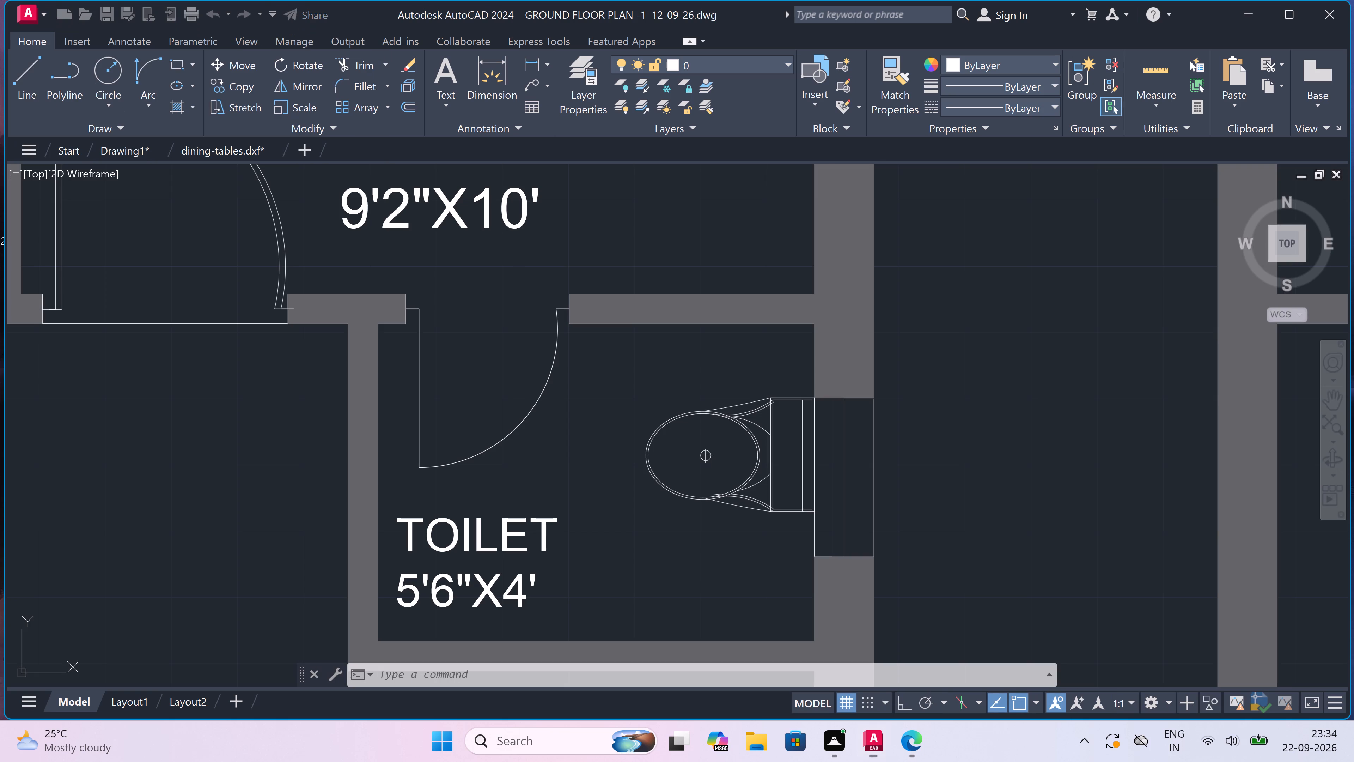
Copy the toilet fixture and the double bed from the left floor plan's second unit to the clipboard.
{"action": "left_click_drag", "start_coordinate": [785, 384], "coordinate": [783, 388]}
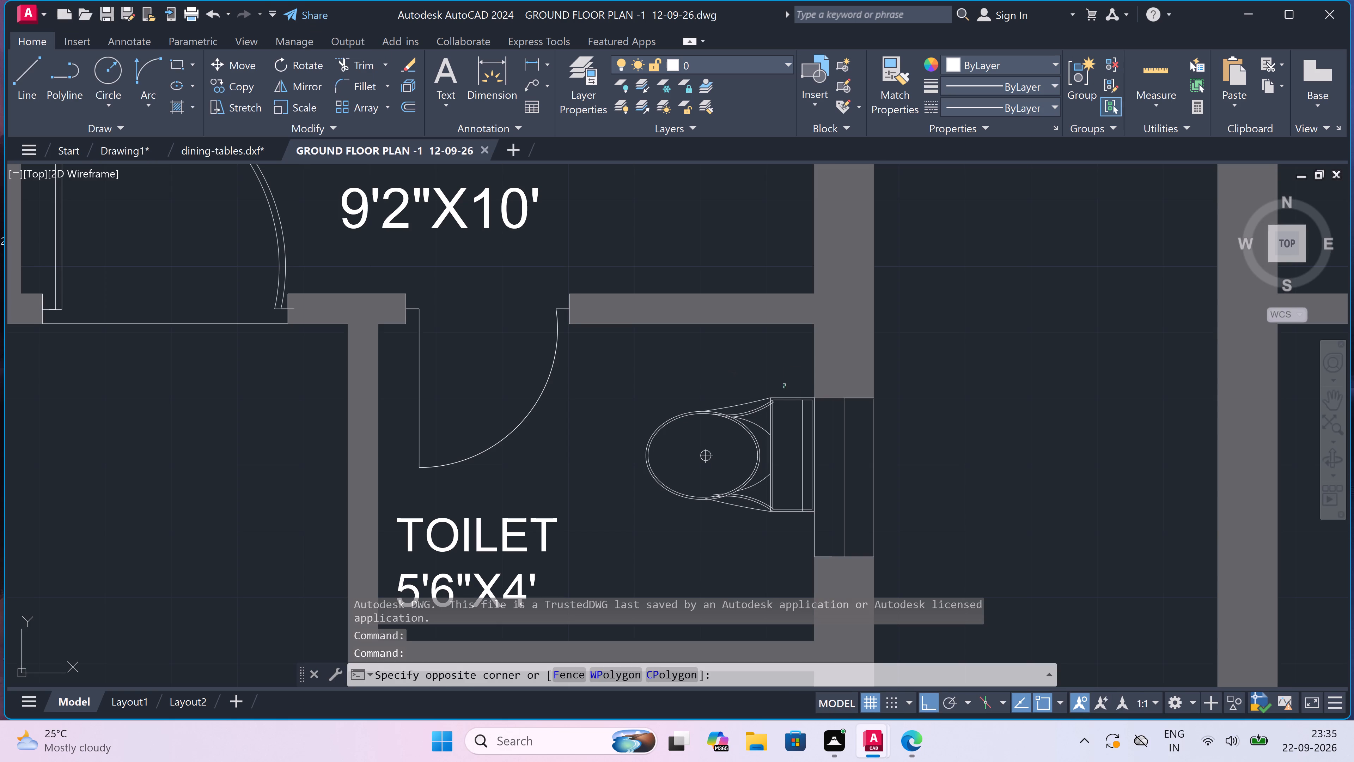
{"action": "left_click", "coordinate": [691, 501]}
{"action": "scroll", "coordinate": [691, 500], "scroll_direction": "down", "scroll_amount": 4}
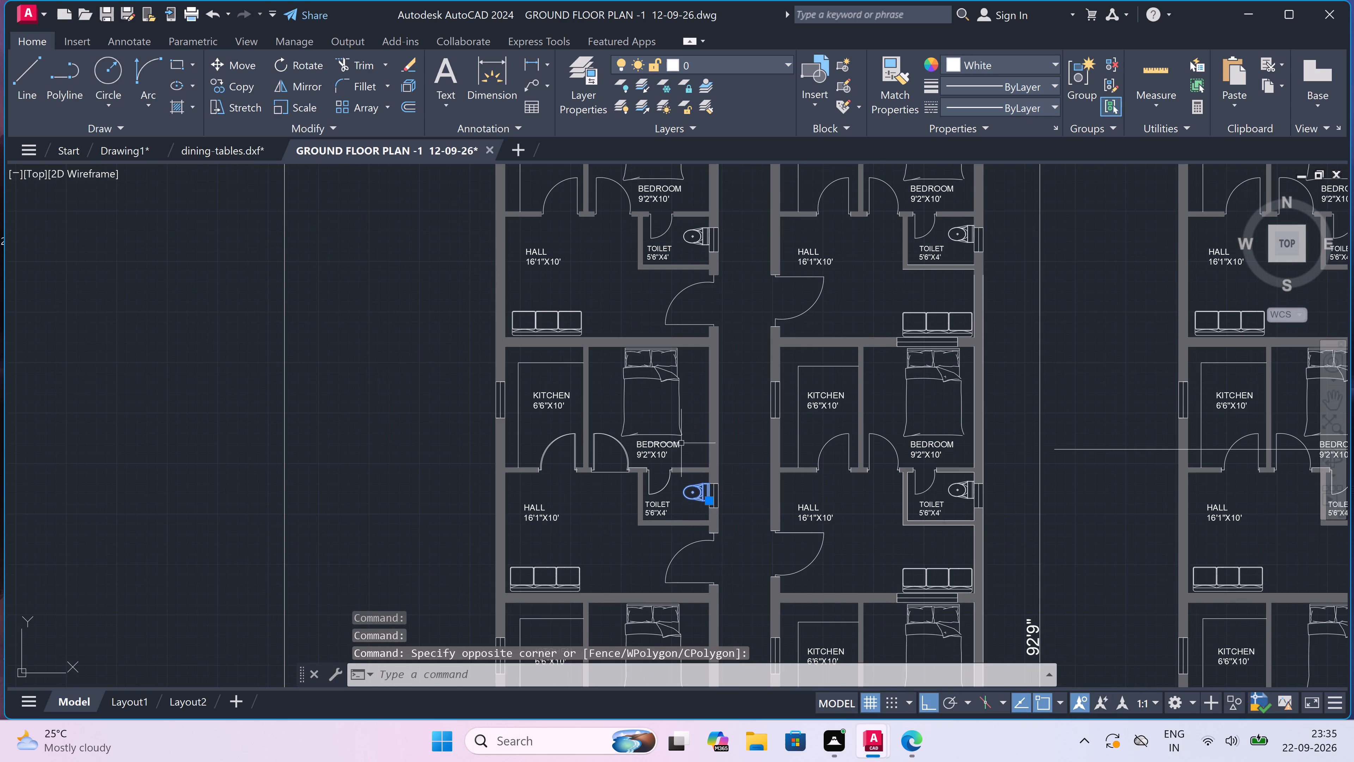
{"action": "scroll", "coordinate": [663, 358], "scroll_direction": "up", "scroll_amount": 4}
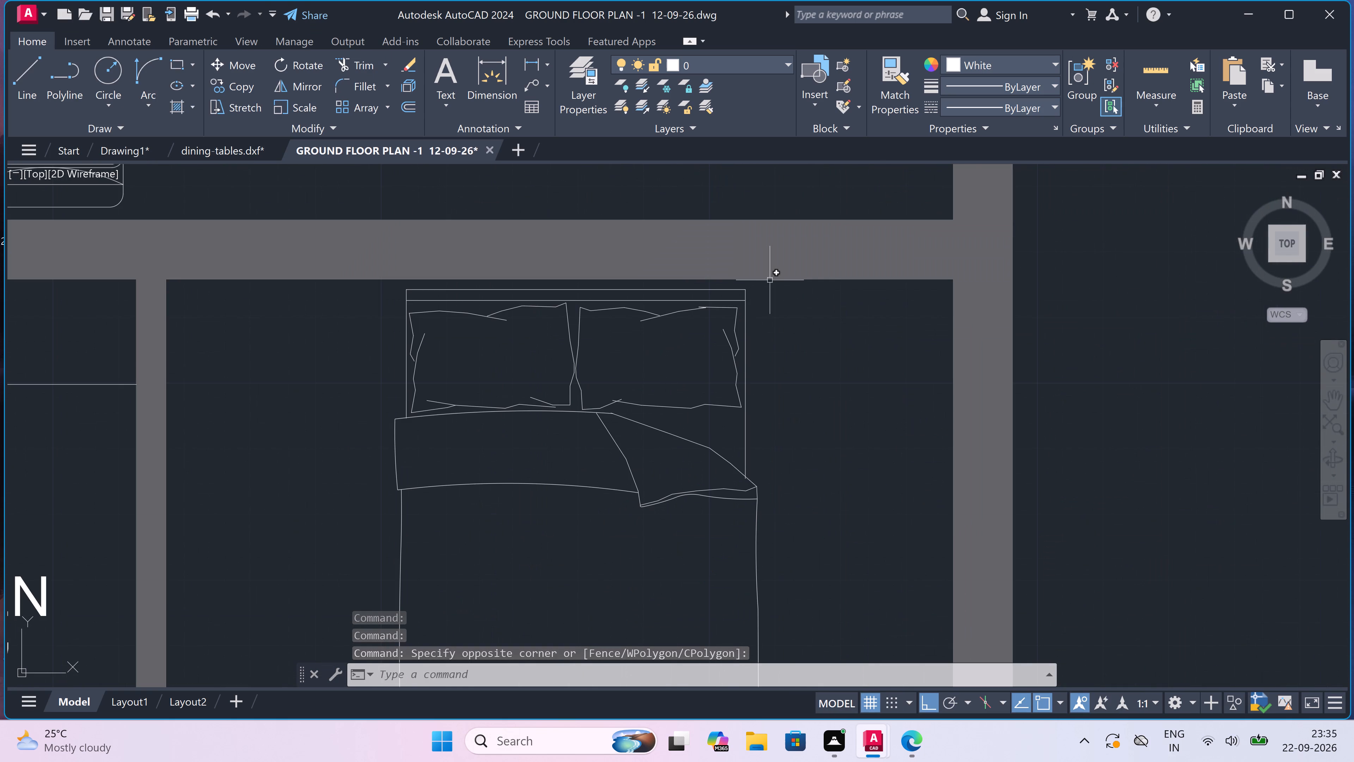
{"action": "scroll", "coordinate": [783, 289], "scroll_direction": "up", "scroll_amount": 3}
{"action": "left_click_drag", "start_coordinate": [786, 283], "coordinate": [722, 353]}
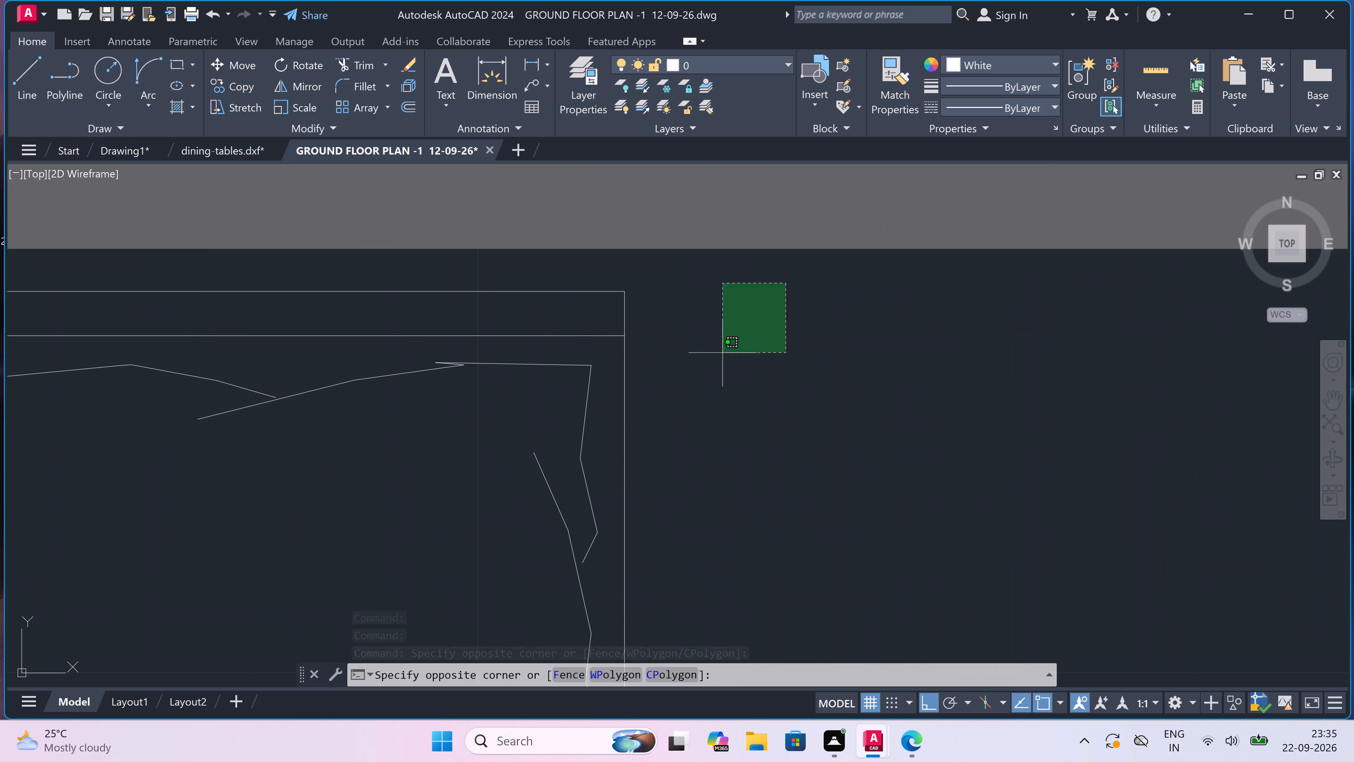
{"action": "scroll", "coordinate": [479, 600], "scroll_direction": "down", "scroll_amount": 9}
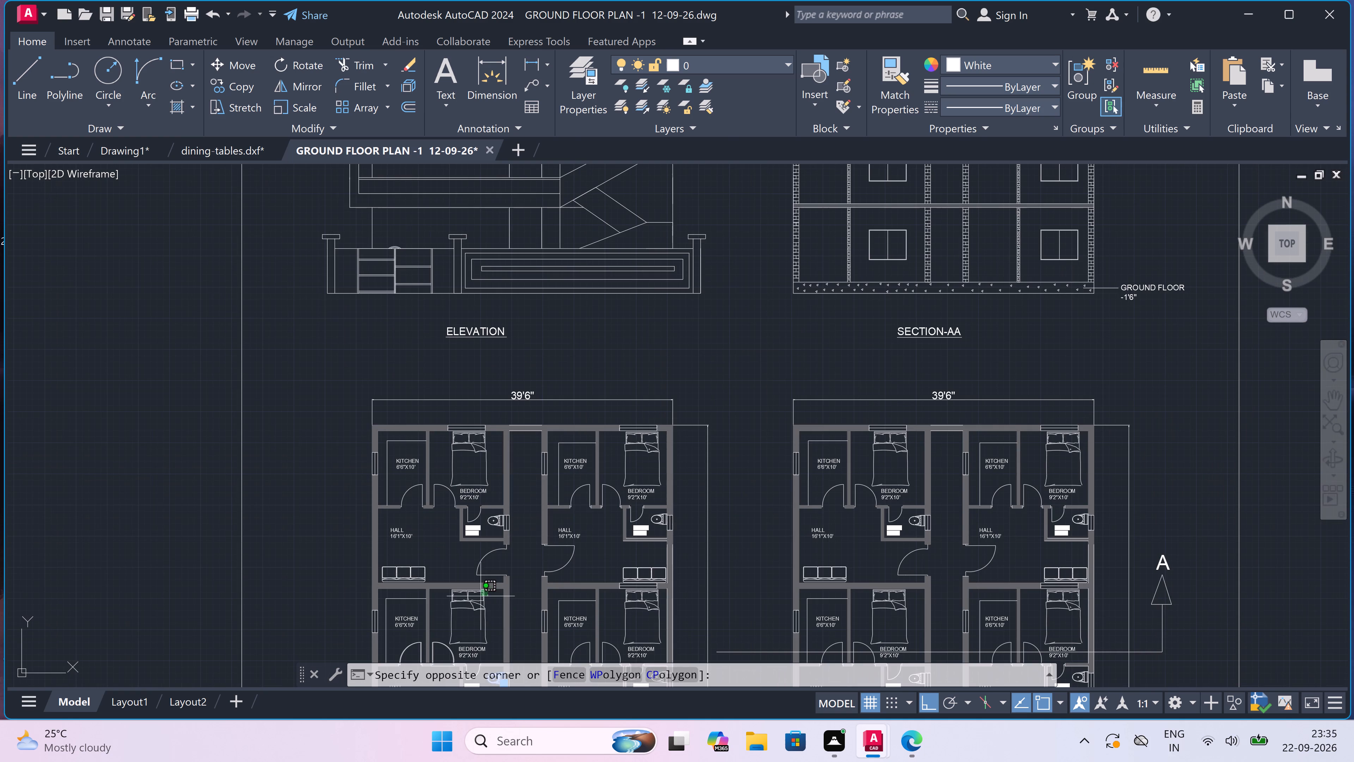
{"action": "scroll", "coordinate": [421, 663], "scroll_direction": "up", "scroll_amount": 4}
{"action": "scroll", "coordinate": [443, 635], "scroll_direction": "up", "scroll_amount": 2}
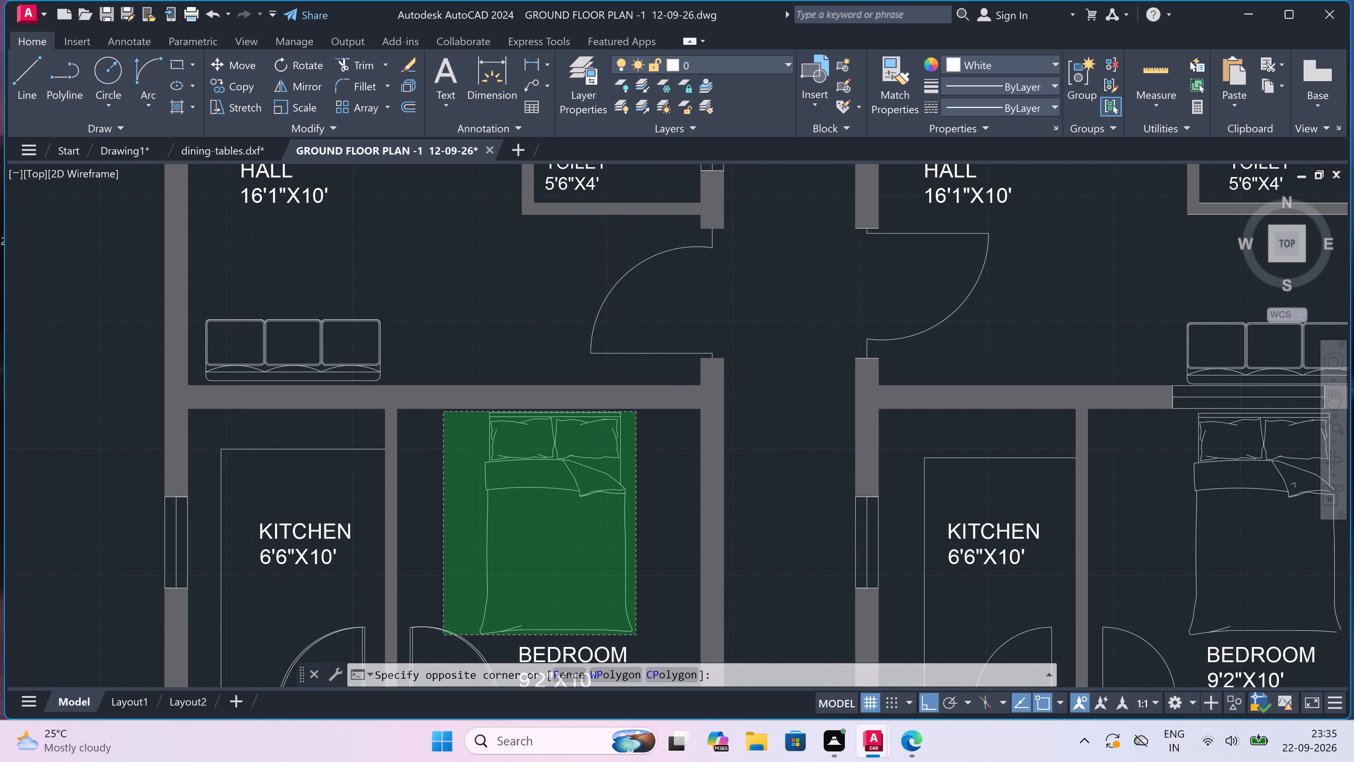
{"action": "scroll", "coordinate": [444, 635], "scroll_direction": "up", "scroll_amount": 1}
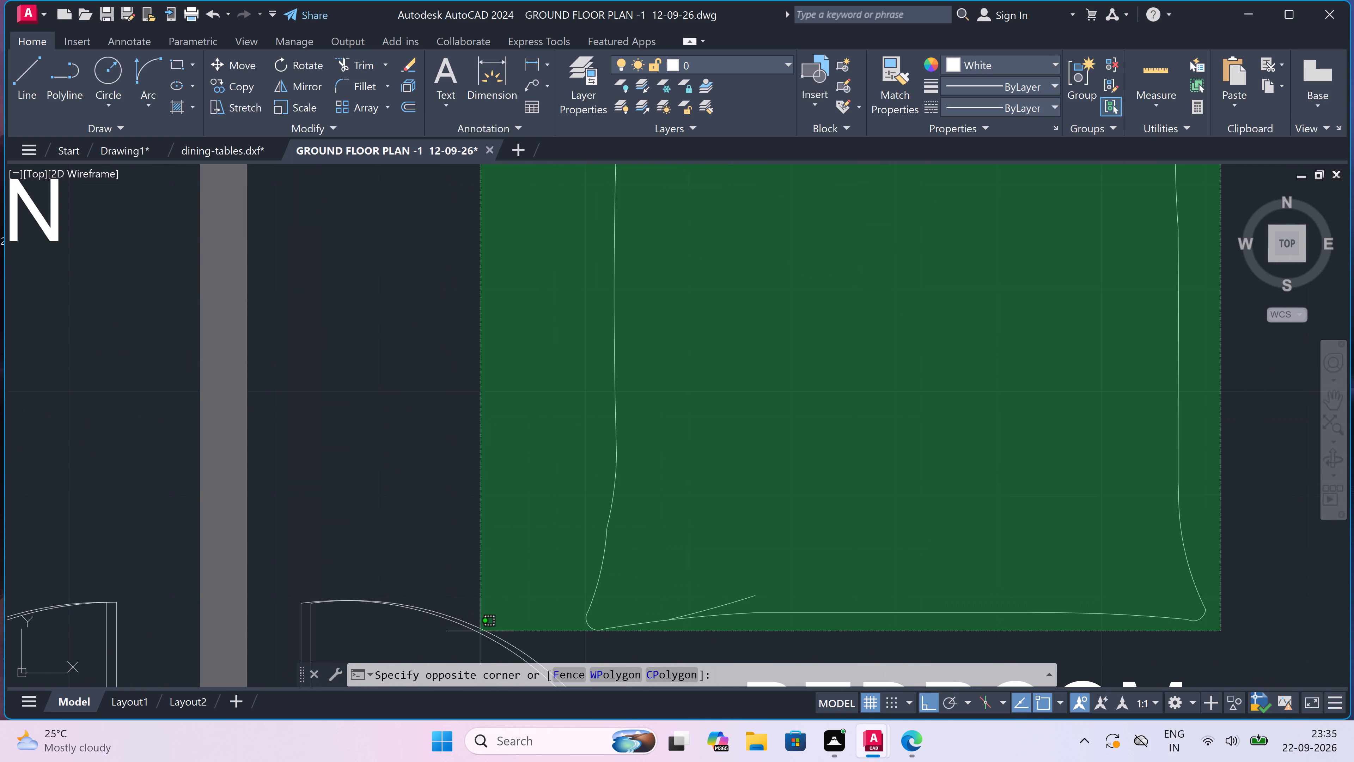
{"action": "left_click", "coordinate": [519, 640]}
{"action": "scroll", "coordinate": [494, 592], "scroll_direction": "down", "scroll_amount": 6}
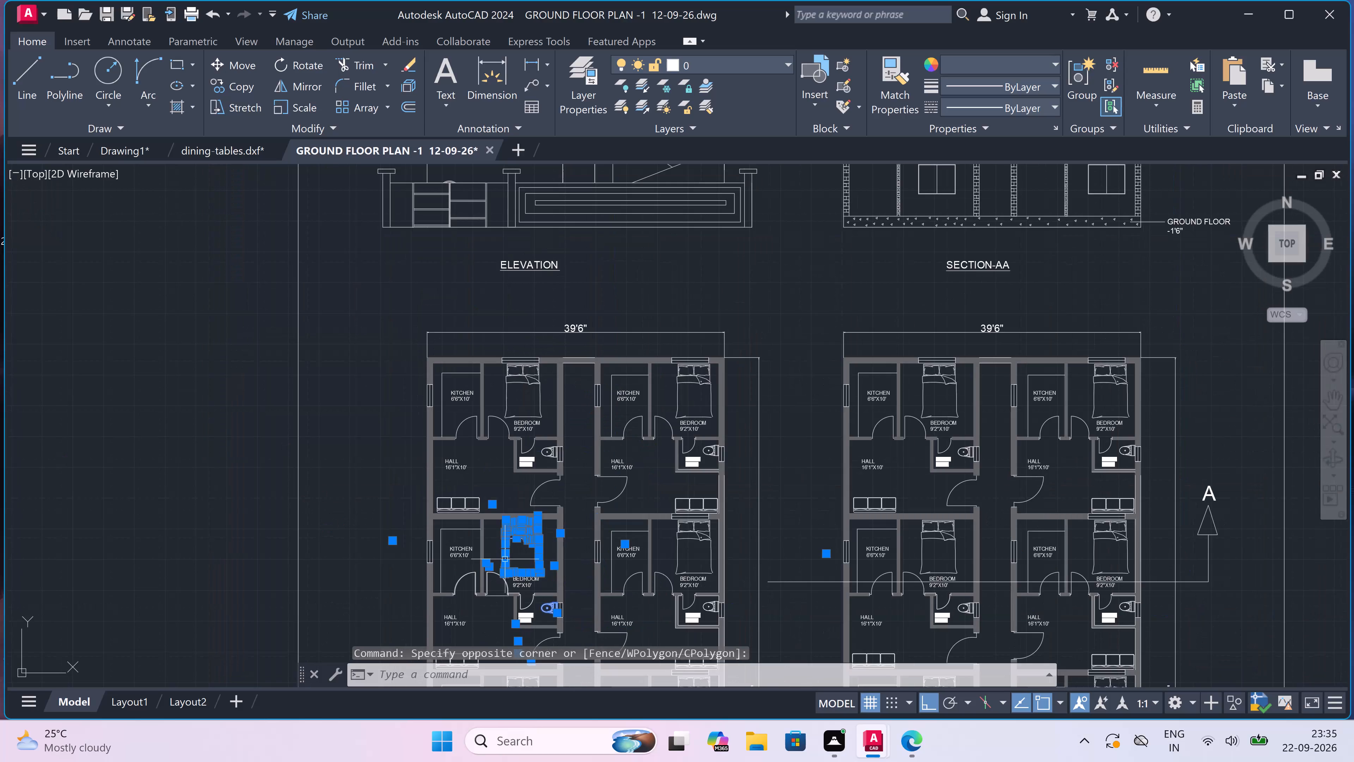
{"action": "scroll", "coordinate": [596, 444], "scroll_direction": "down", "scroll_amount": 3}
{"action": "scroll", "coordinate": [568, 544], "scroll_direction": "up", "scroll_amount": 3}
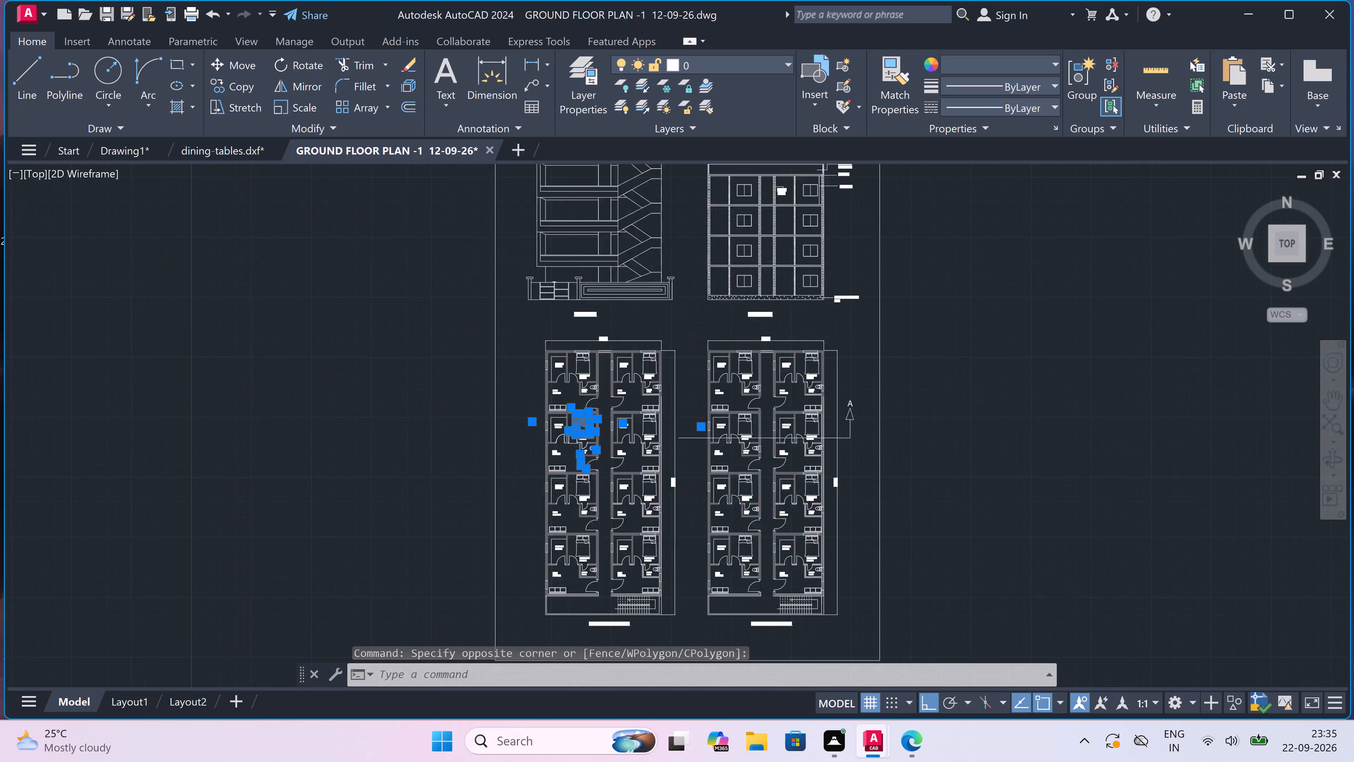
{"action": "scroll", "coordinate": [572, 533], "scroll_direction": "up", "scroll_amount": 3}
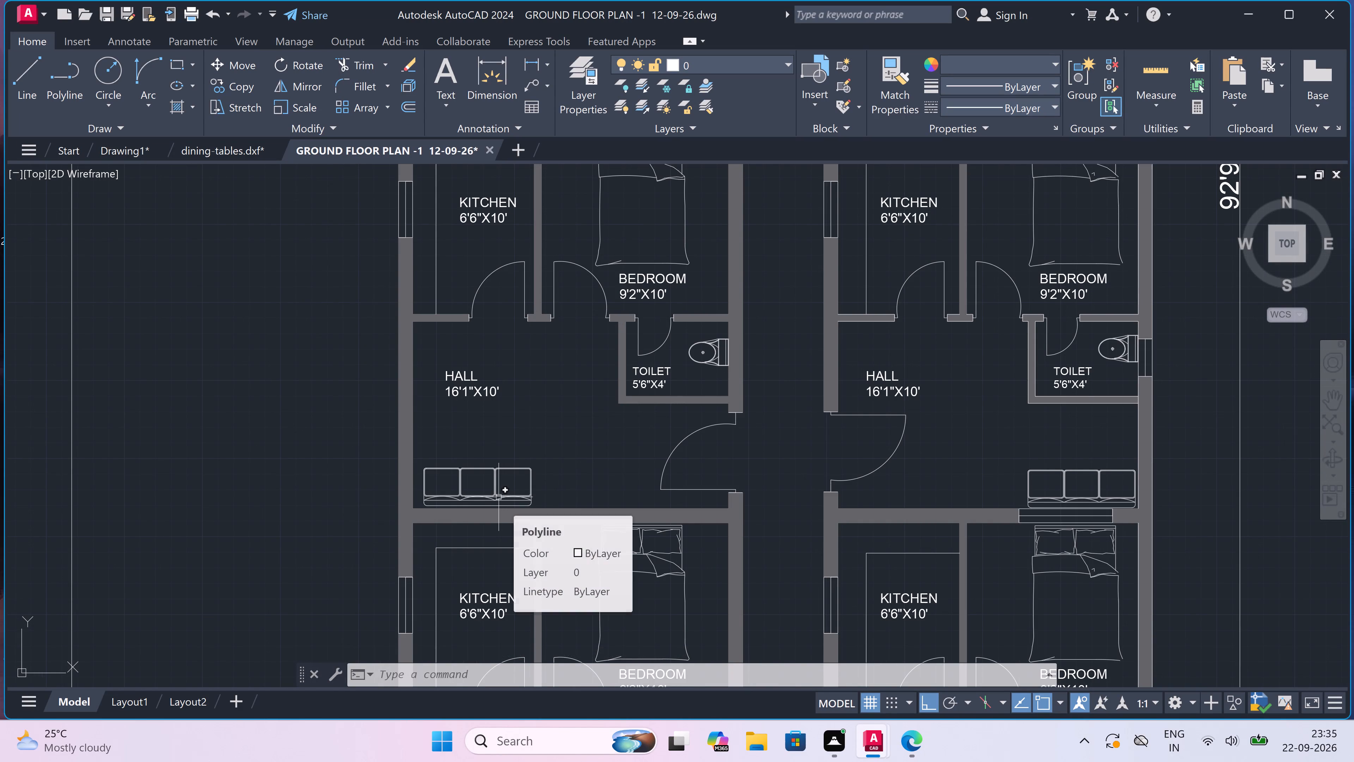
{"action": "key", "text": "ctrl+c"}
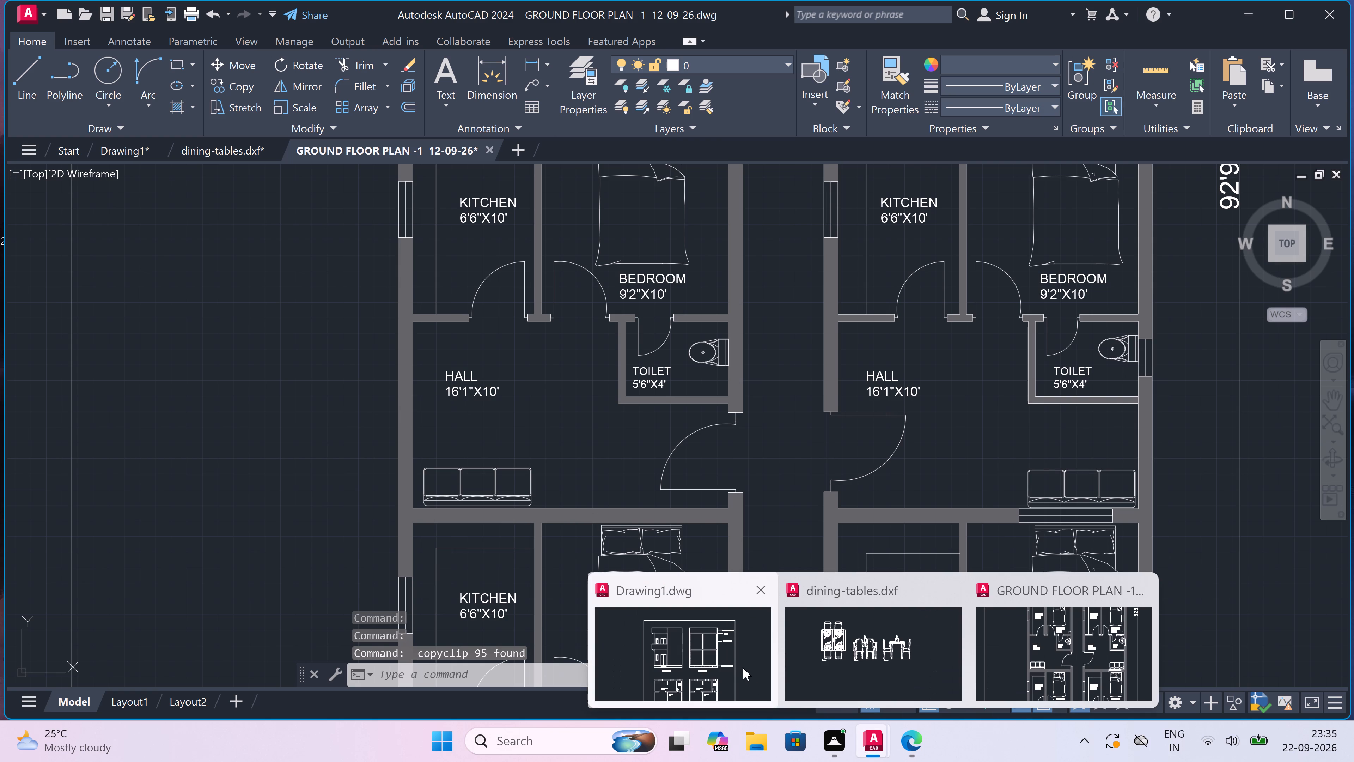
Switch to Drawing1 and paste the bed and toilet fixture outside the sheet border, left of the floor plans and elevation.
{"action": "left_click", "coordinate": [743, 668]}
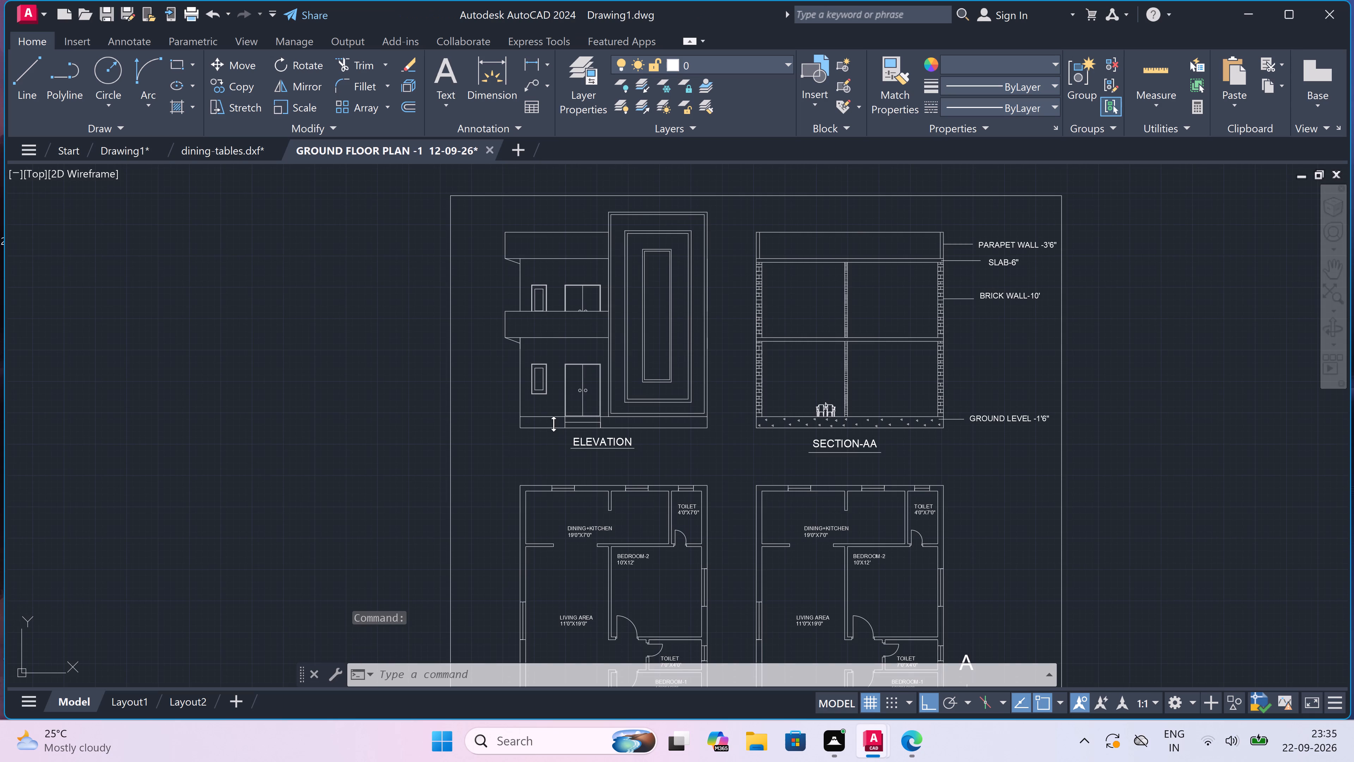
{"action": "key", "text": "ctrl+v"}
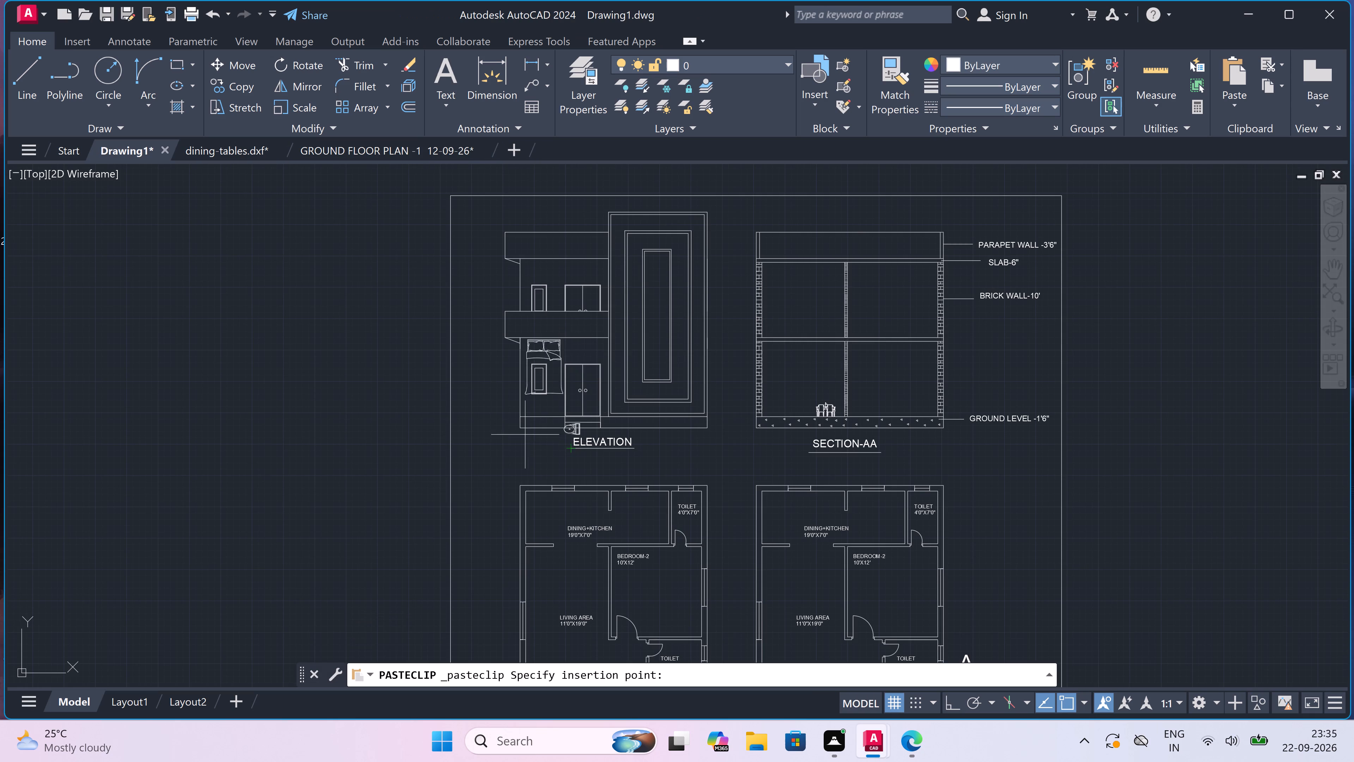
{"action": "left_click", "coordinate": [362, 512]}
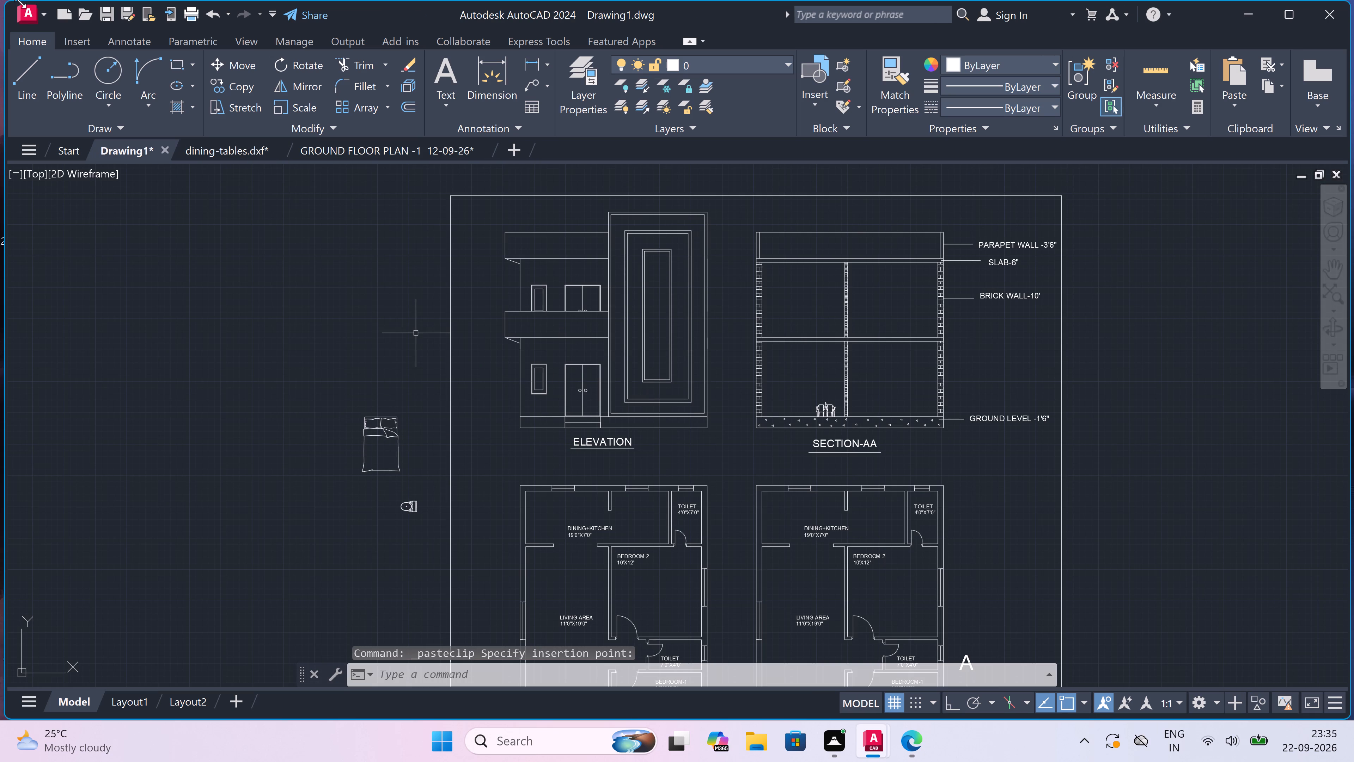
Open the recent drawing dining_tables.dwg.
{"action": "left_click", "coordinate": [23, 12]}
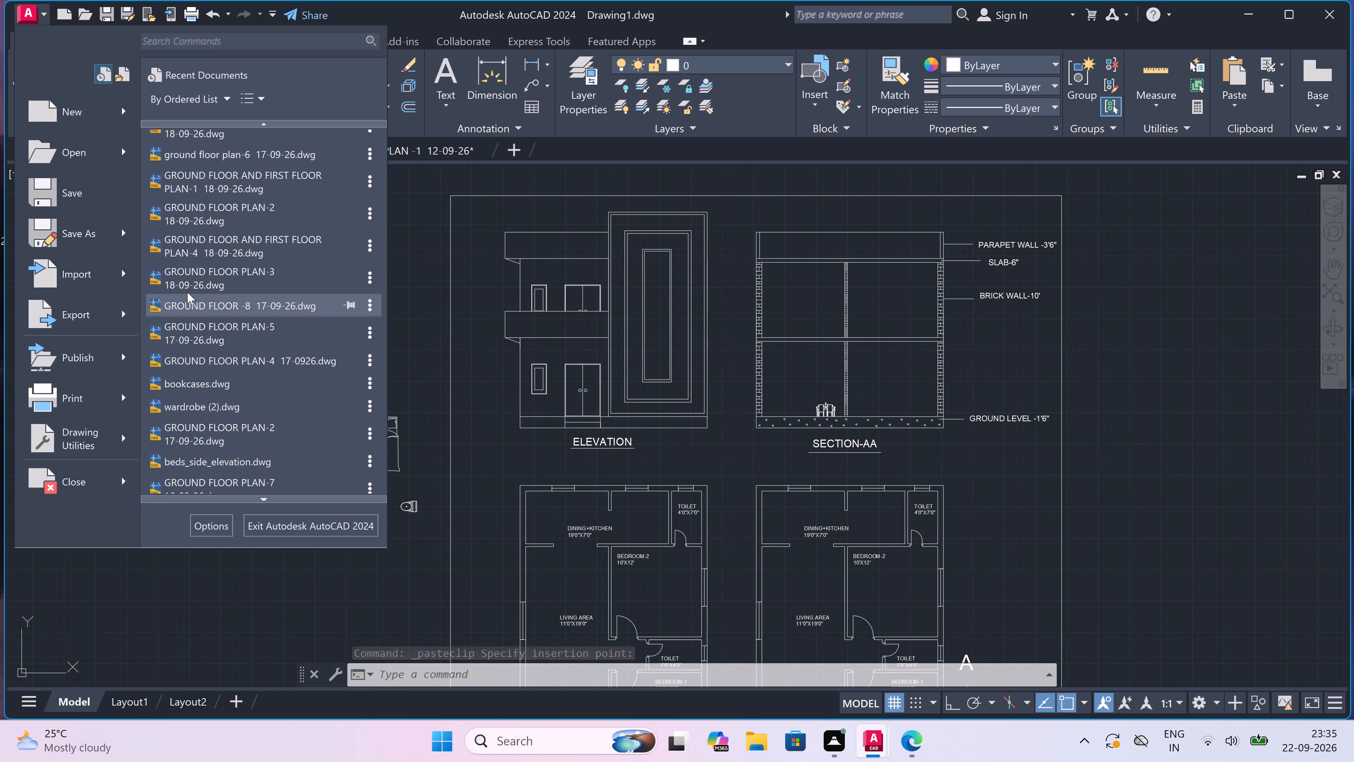
{"action": "scroll", "coordinate": [200, 263], "scroll_direction": "up", "scroll_amount": 10}
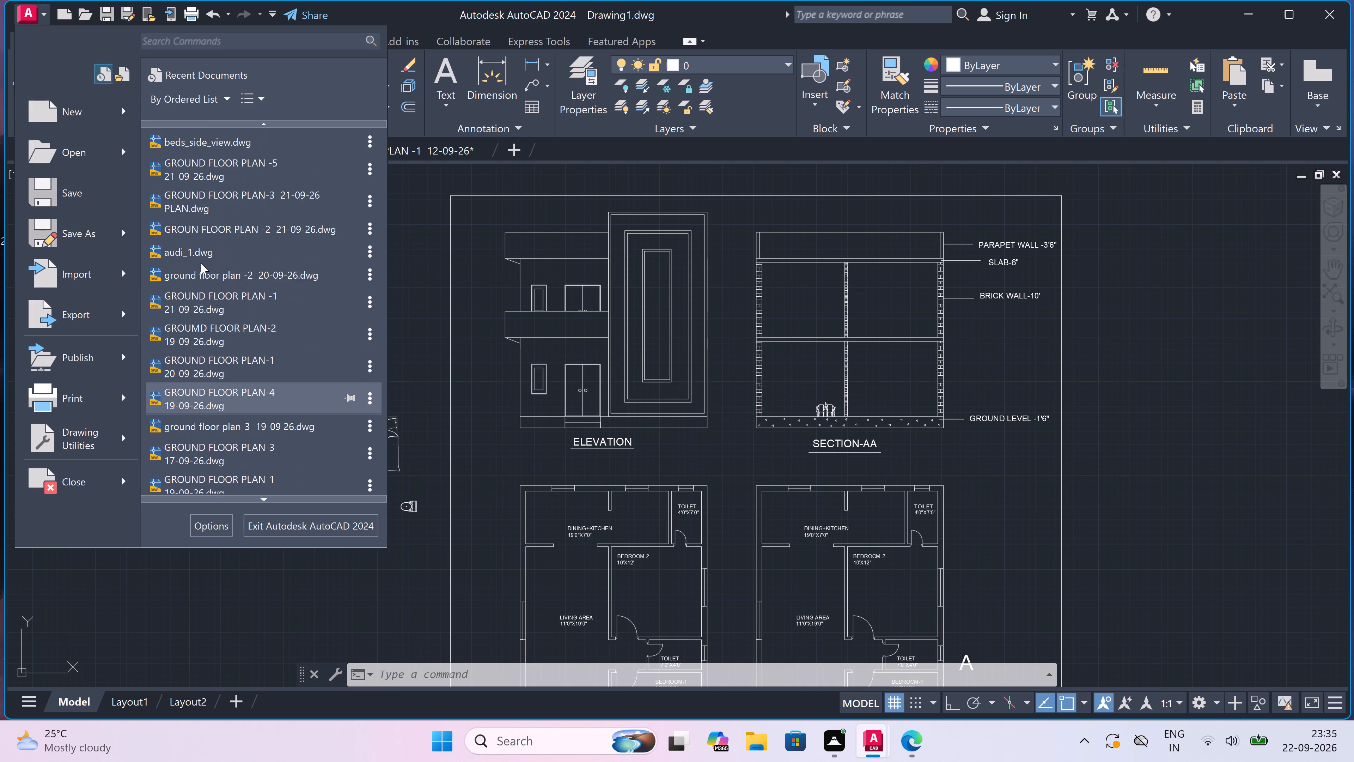
{"action": "scroll", "coordinate": [201, 263], "scroll_direction": "up", "scroll_amount": 6}
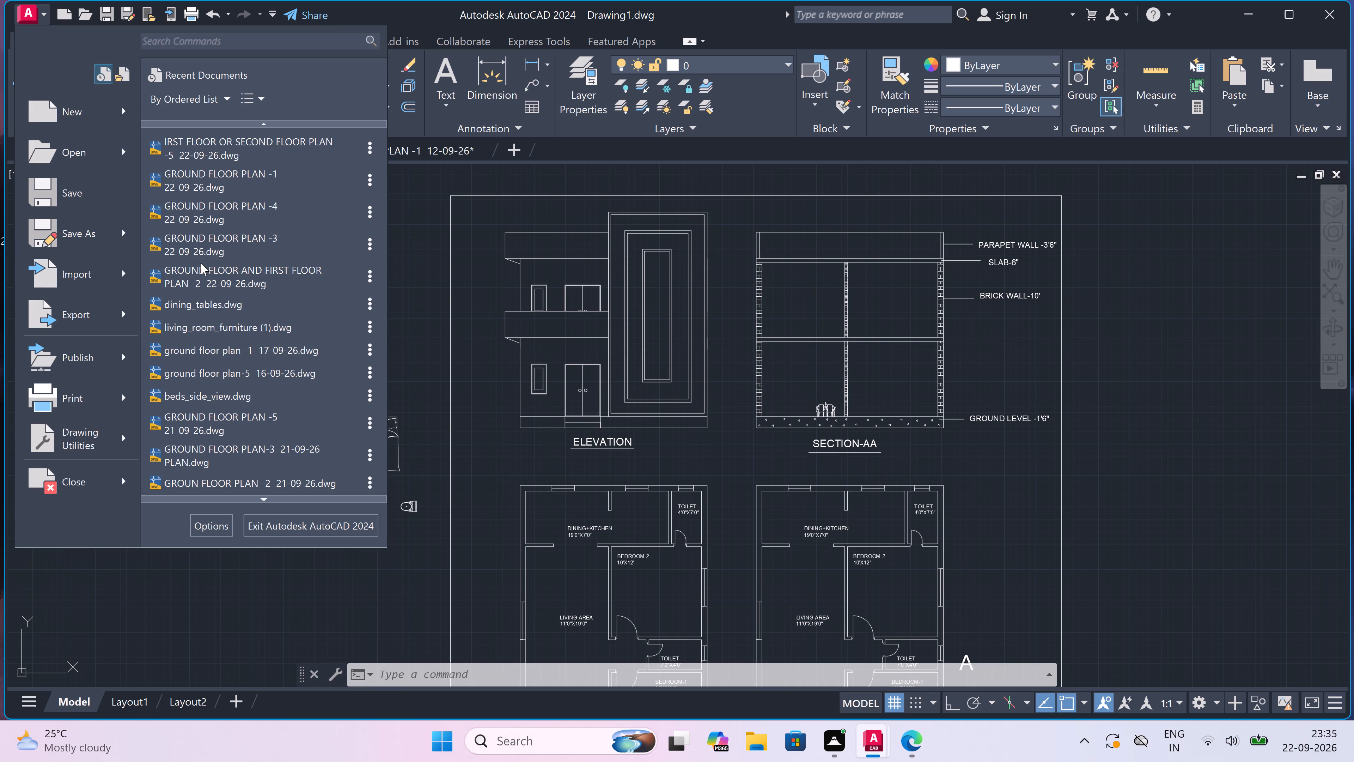
{"action": "double_click", "coordinate": [201, 299]}
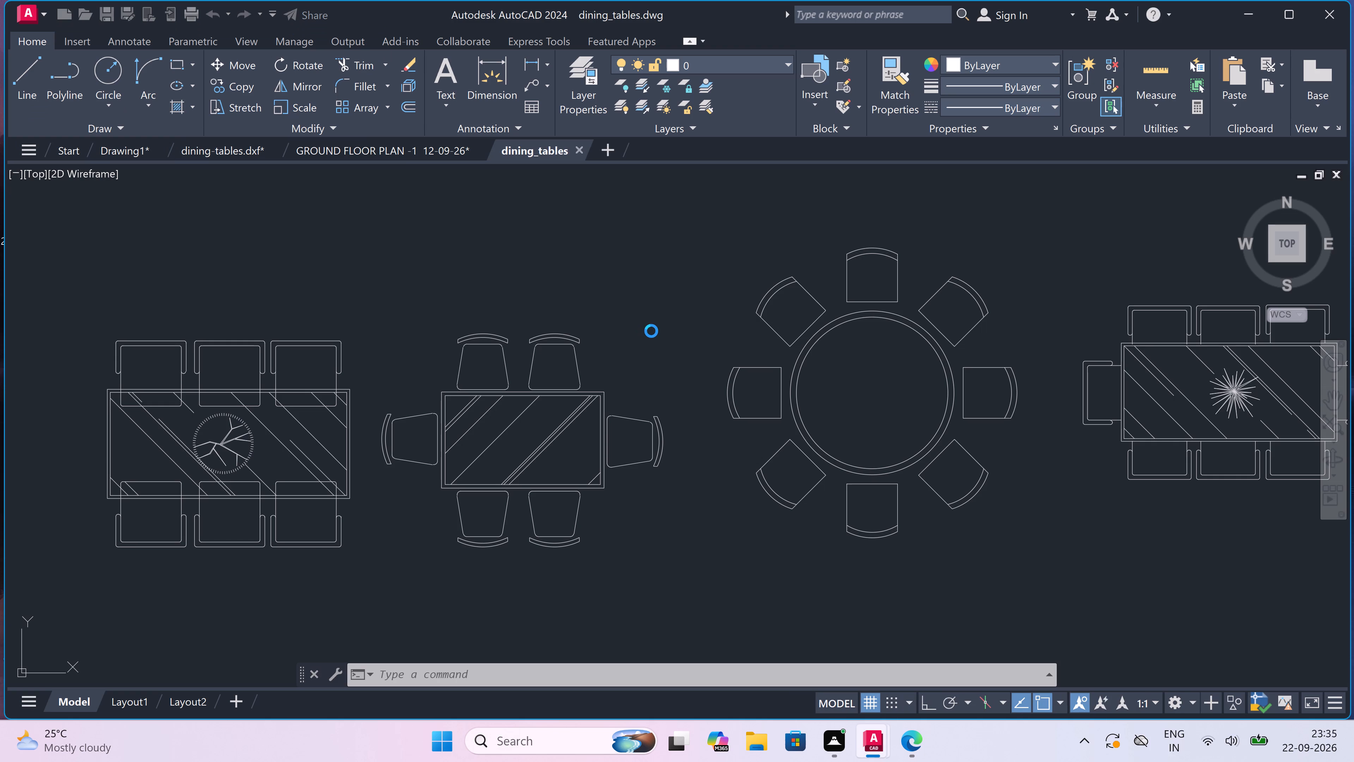
Copy the rectangular six-chair dining table with the round centrepiece to the clipboard.
{"action": "scroll", "coordinate": [635, 324], "scroll_direction": "down", "scroll_amount": 3}
{"action": "scroll", "coordinate": [478, 352], "scroll_direction": "up", "scroll_amount": 1}
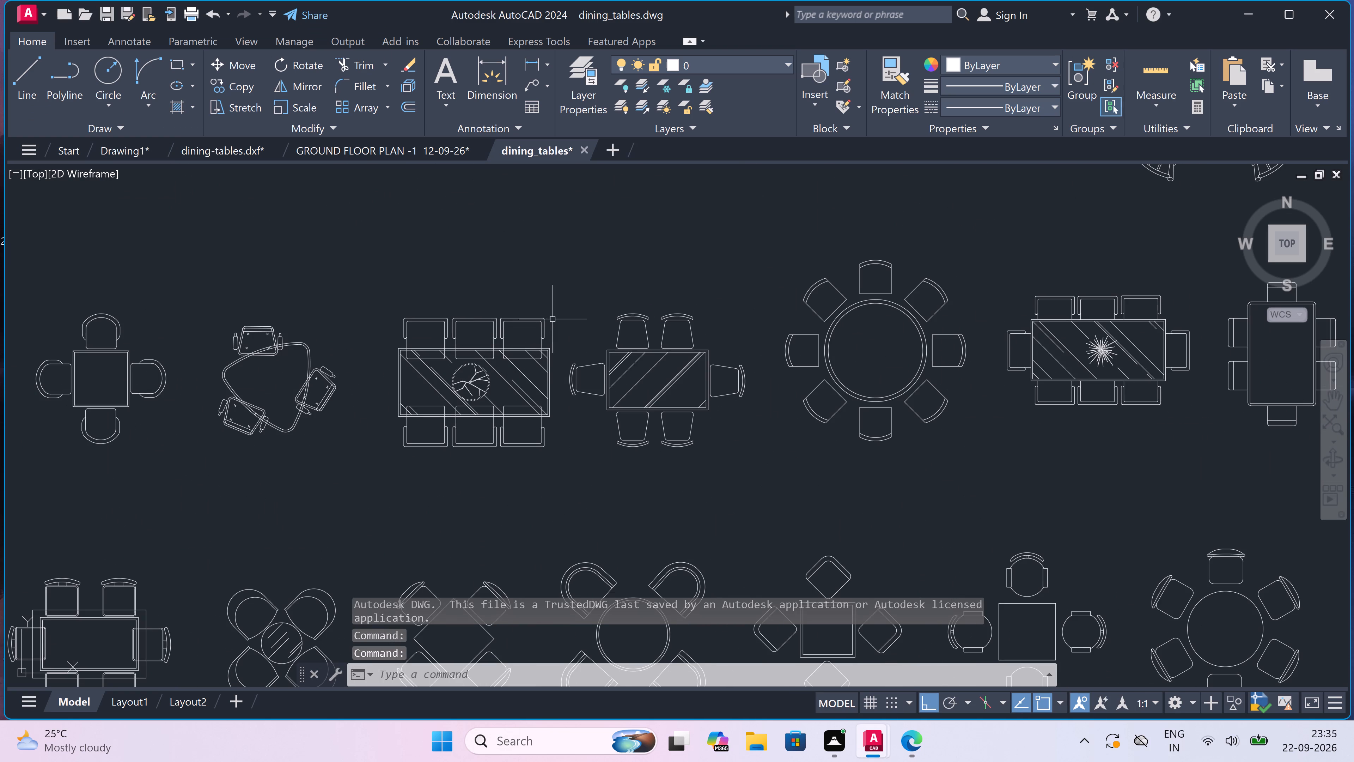
{"action": "left_click_drag", "start_coordinate": [556, 282], "coordinate": [547, 299]}
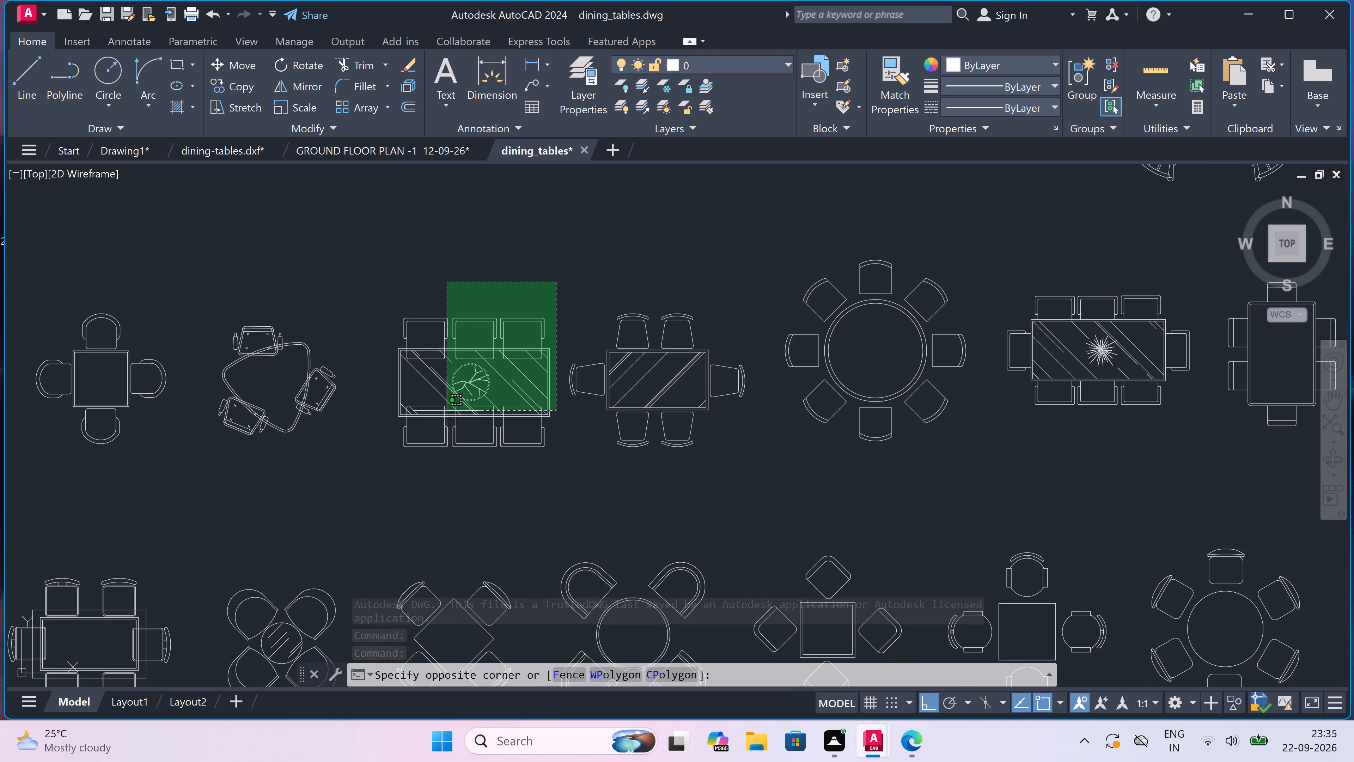
{"action": "left_click", "coordinate": [380, 461]}
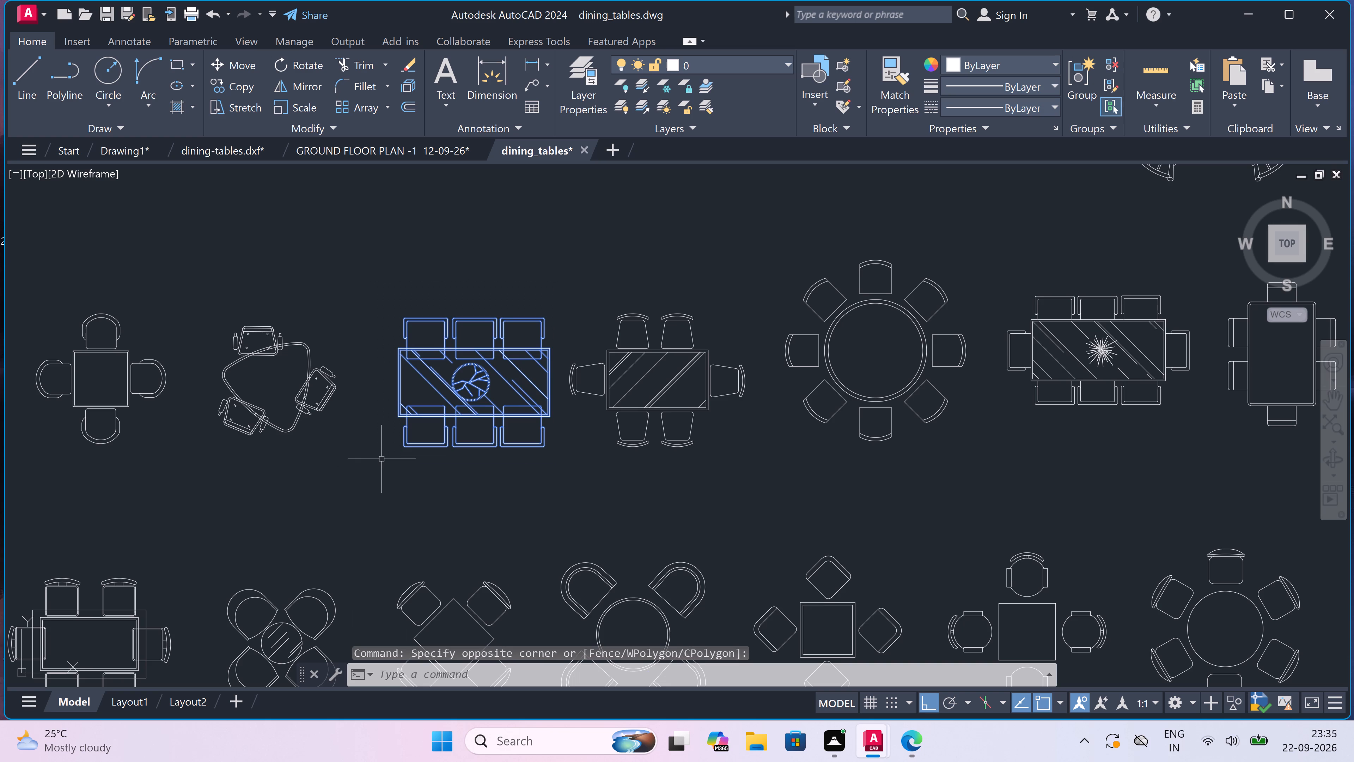
{"action": "key", "text": "ctrl+c"}
Switch back to Drawing1 and paste the six-chair dining table in the empty space right of the sheet border.
{"action": "scroll", "coordinate": [383, 465], "scroll_direction": "down", "scroll_amount": 1}
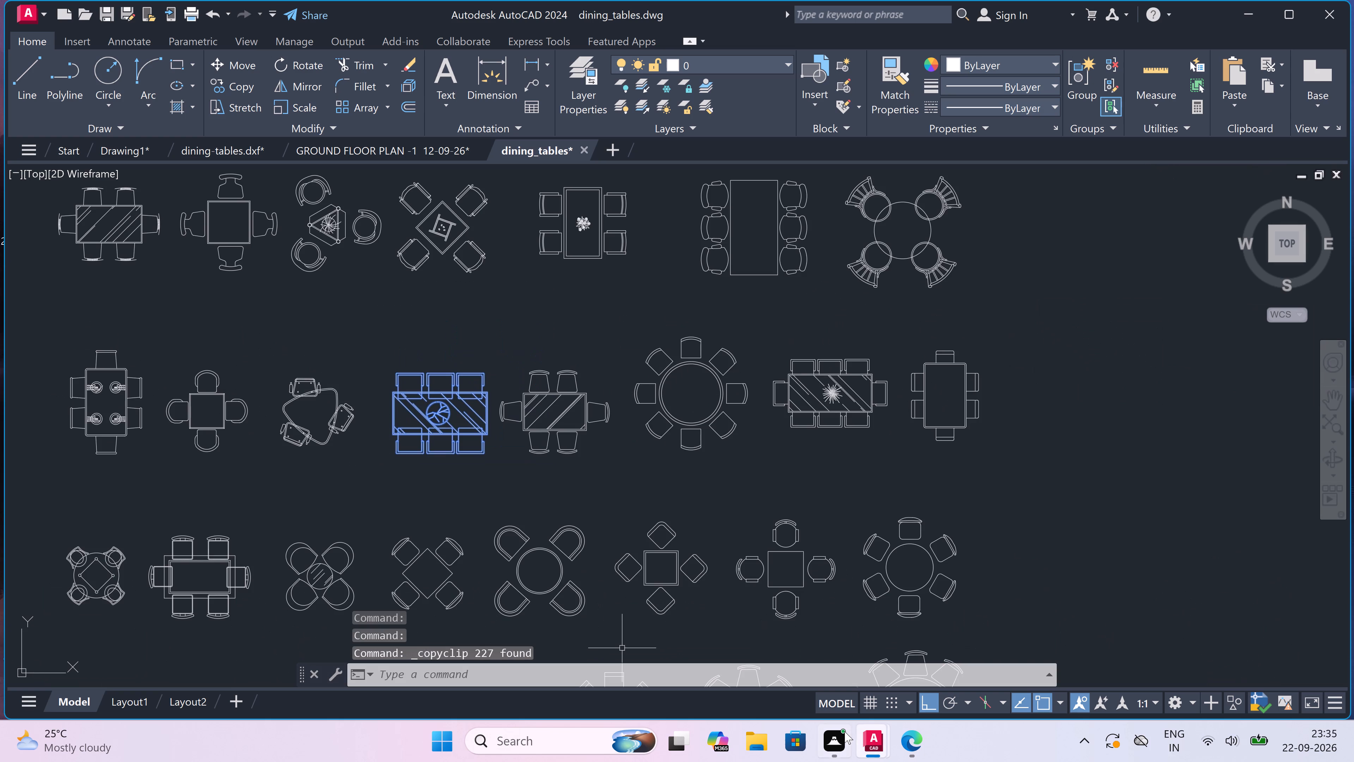
{"action": "left_click", "coordinate": [638, 663]}
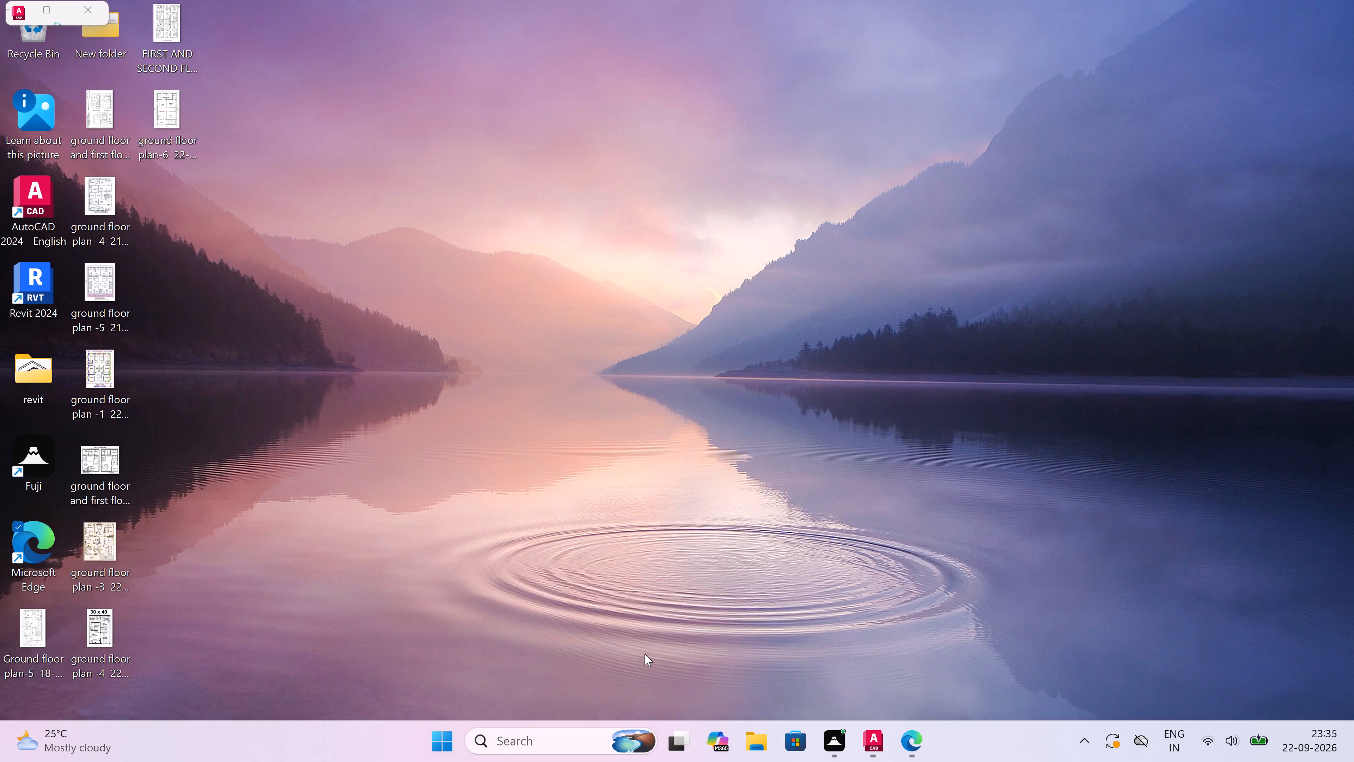
{"action": "key", "text": "ctrl+v"}
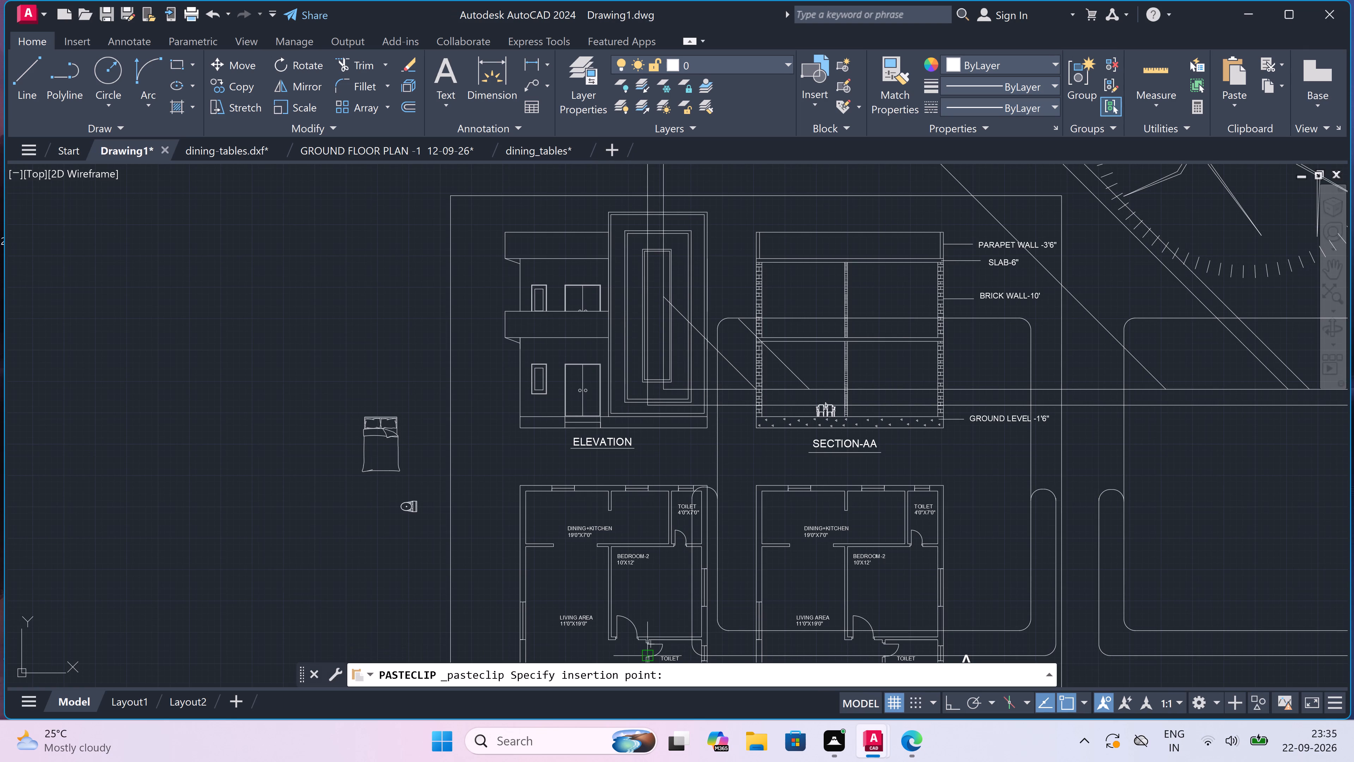
{"action": "scroll", "coordinate": [277, 223], "scroll_direction": "down", "scroll_amount": 4}
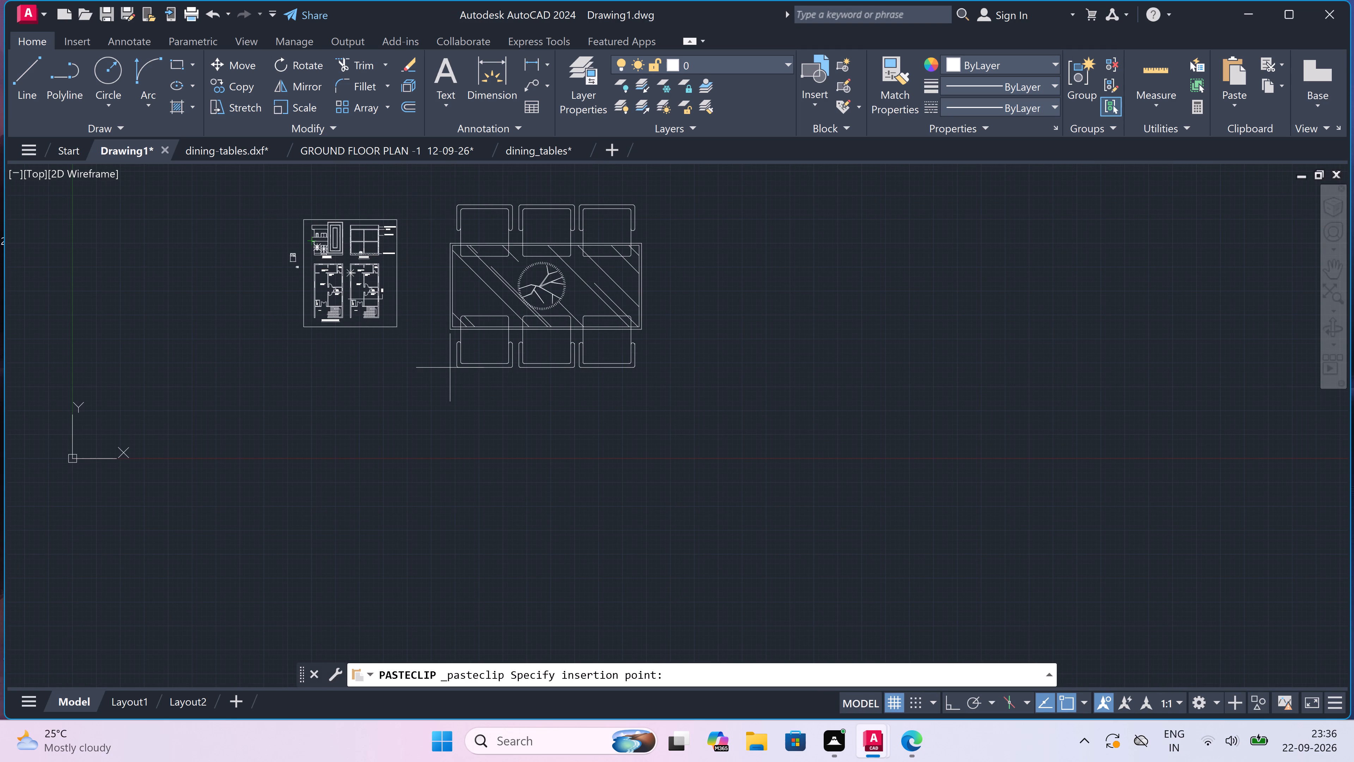
{"action": "left_click", "coordinate": [450, 368]}
Scale the pasted six-chair dining table down to less than a tenth of its size.
{"action": "scroll", "coordinate": [449, 368], "scroll_direction": "down", "scroll_amount": 3}
{"action": "scroll", "coordinate": [409, 334], "scroll_direction": "up", "scroll_amount": 4}
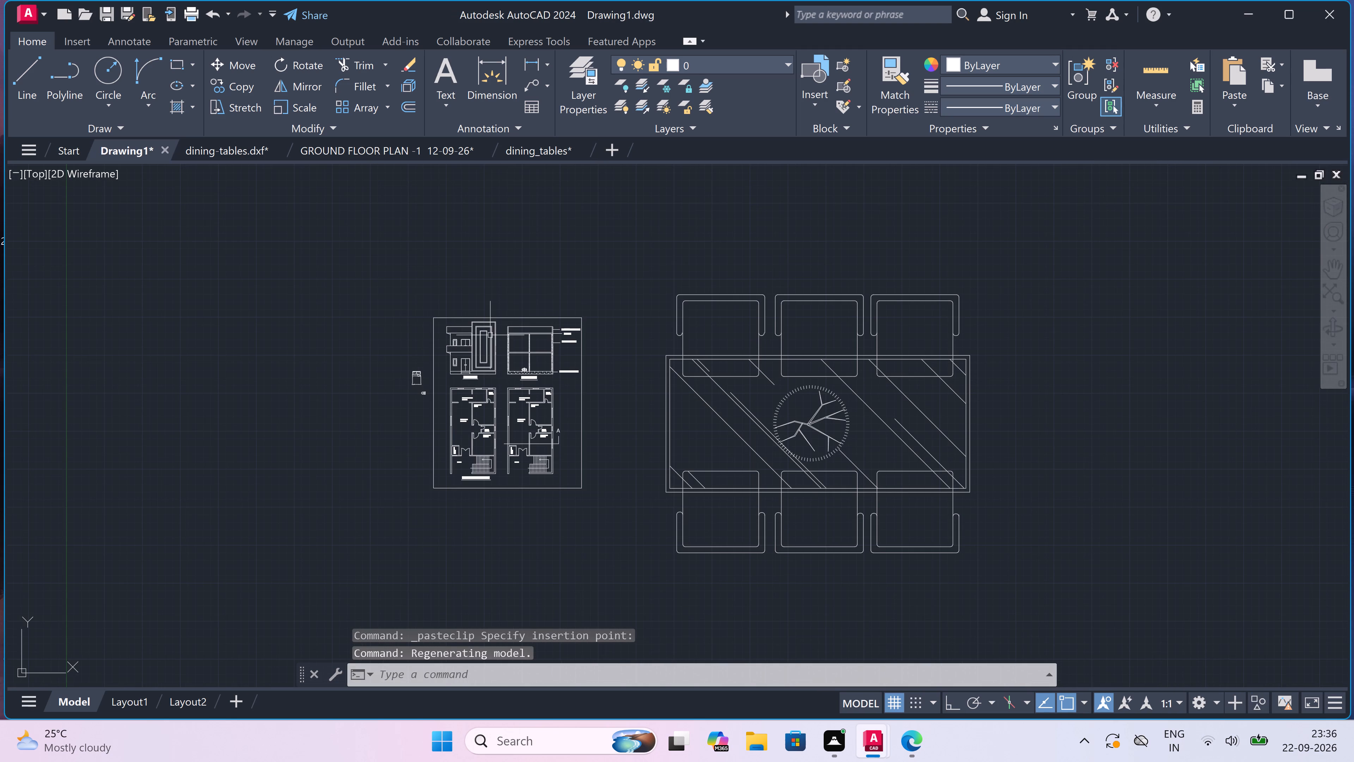
{"action": "left_click_drag", "start_coordinate": [1041, 235], "coordinate": [1005, 294]}
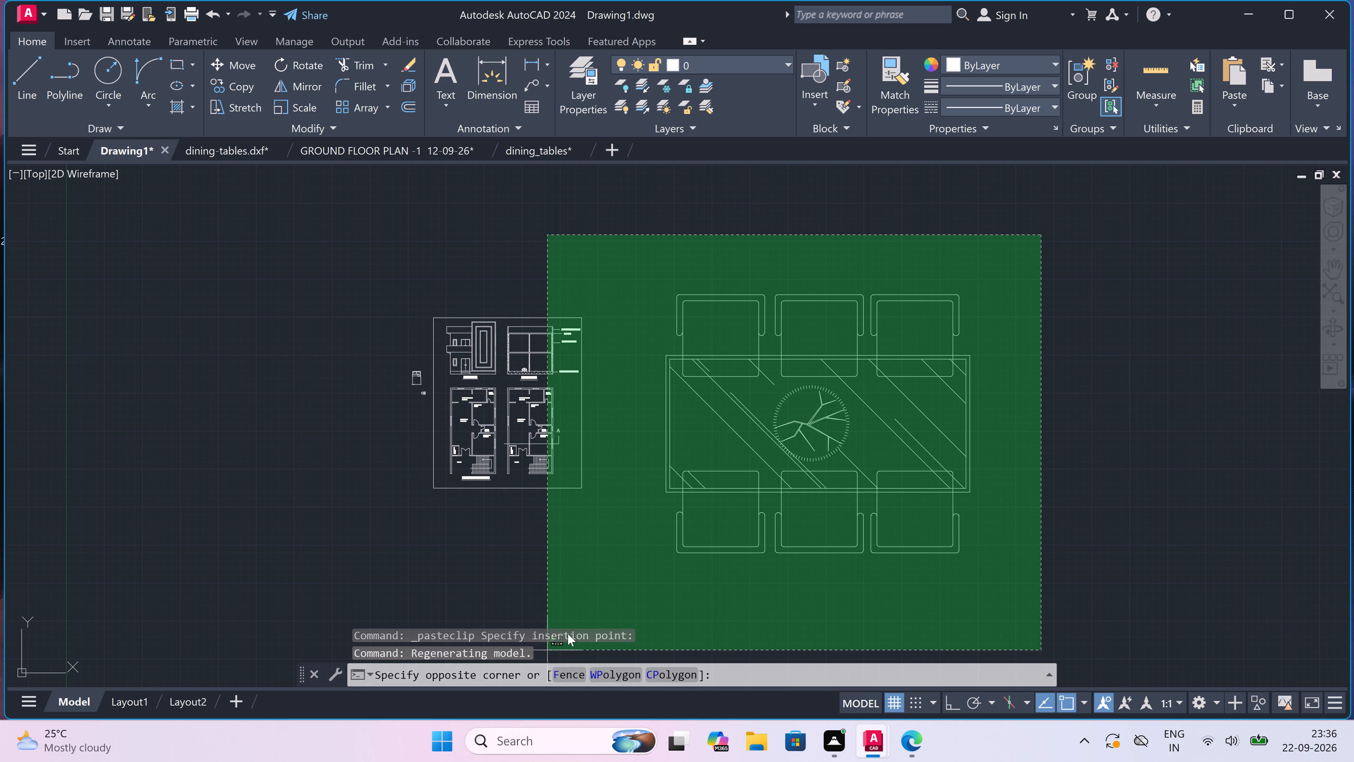
{"action": "left_click", "coordinate": [605, 579]}
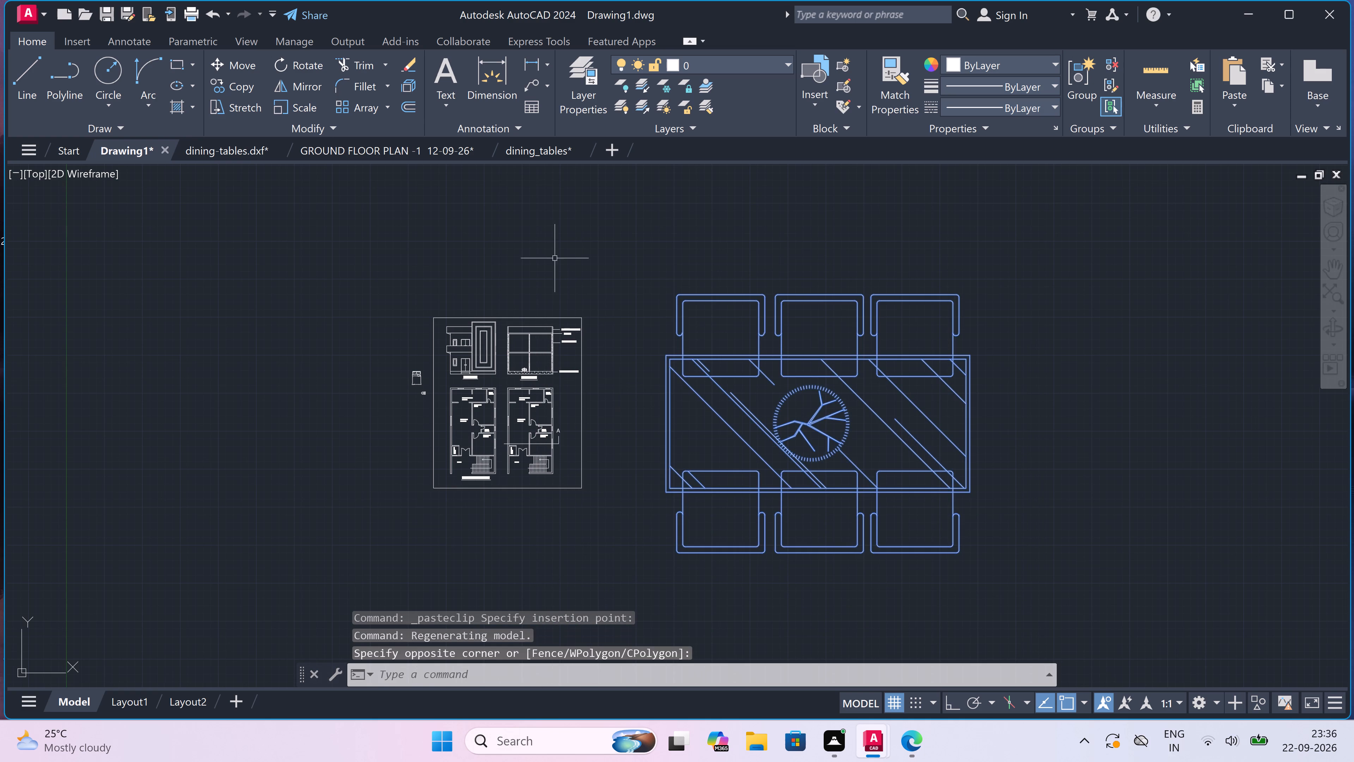
{"action": "left_click", "coordinate": [280, 111]}
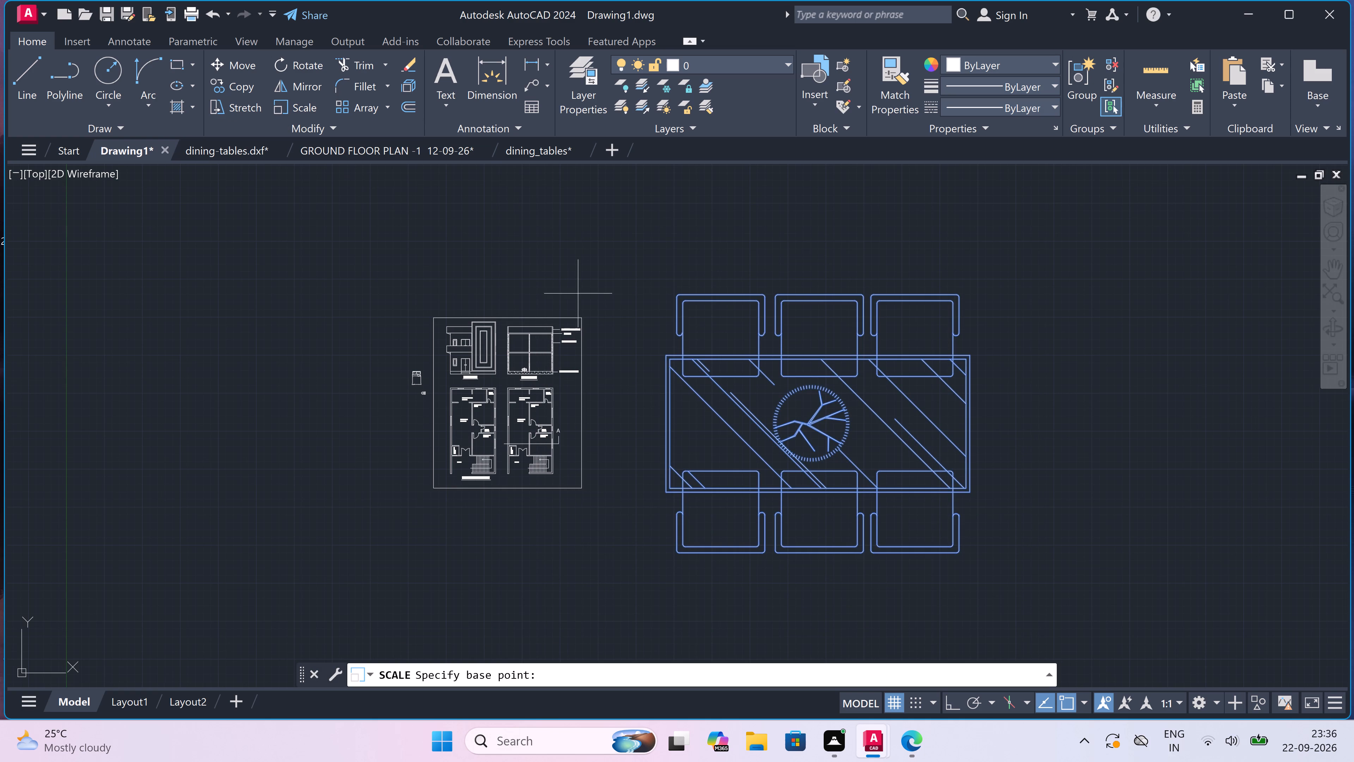
{"action": "left_click", "coordinate": [772, 444]}
{"action": "scroll", "coordinate": [774, 429], "scroll_direction": "up", "scroll_amount": 5}
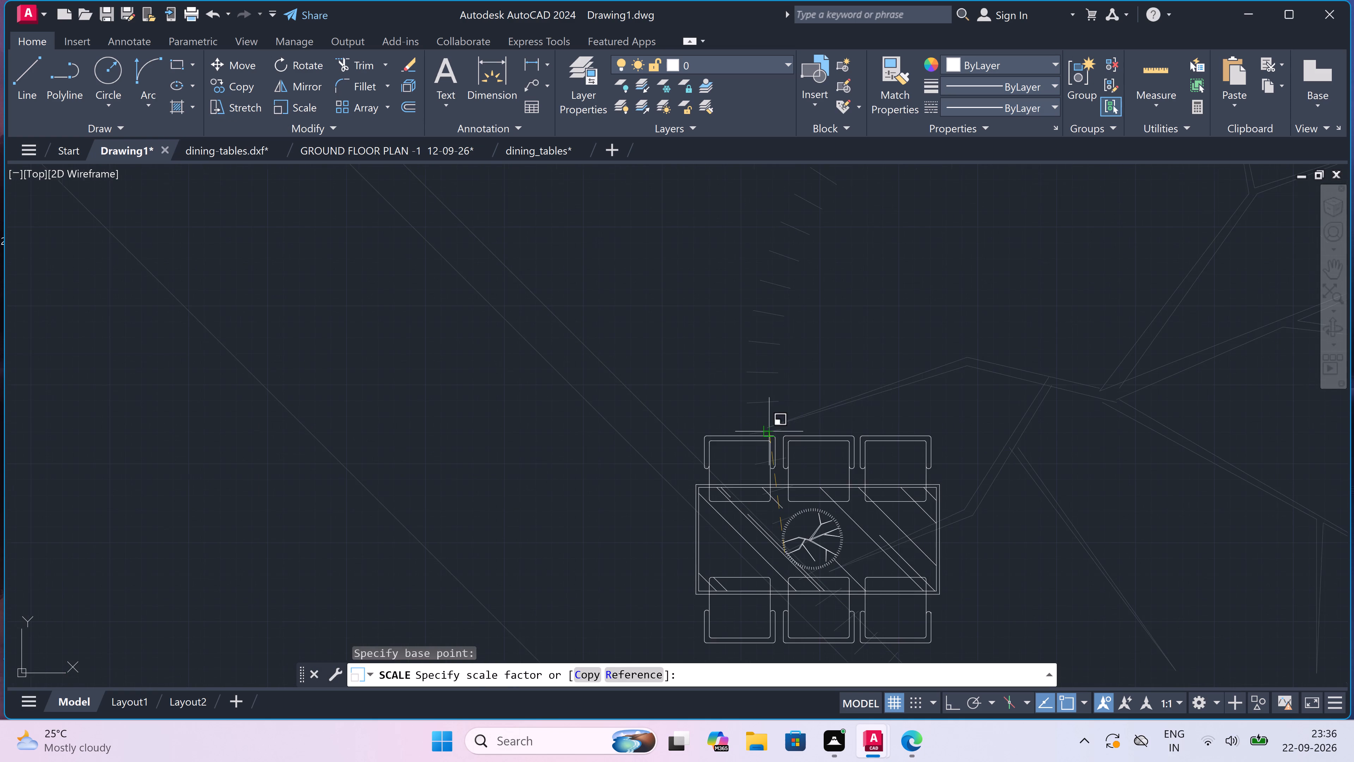
{"action": "left_click", "coordinate": [775, 429]}
Move the scaled six-chair dining table to the empty space left of the sheet border, below the toilet symbol.
{"action": "scroll", "coordinate": [853, 412], "scroll_direction": "down", "scroll_amount": 2}
{"action": "left_click_drag", "start_coordinate": [926, 408], "coordinate": [923, 415]}
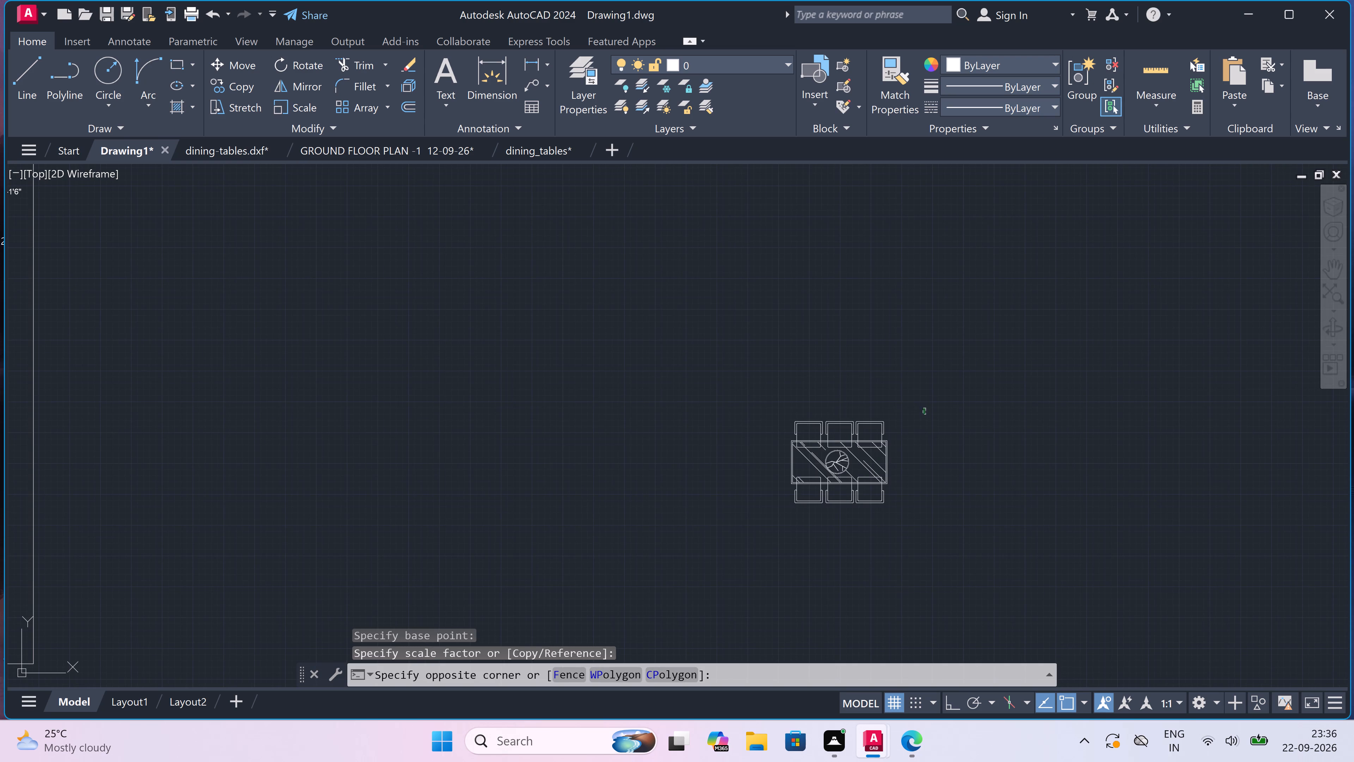
{"action": "left_click", "coordinate": [759, 535]}
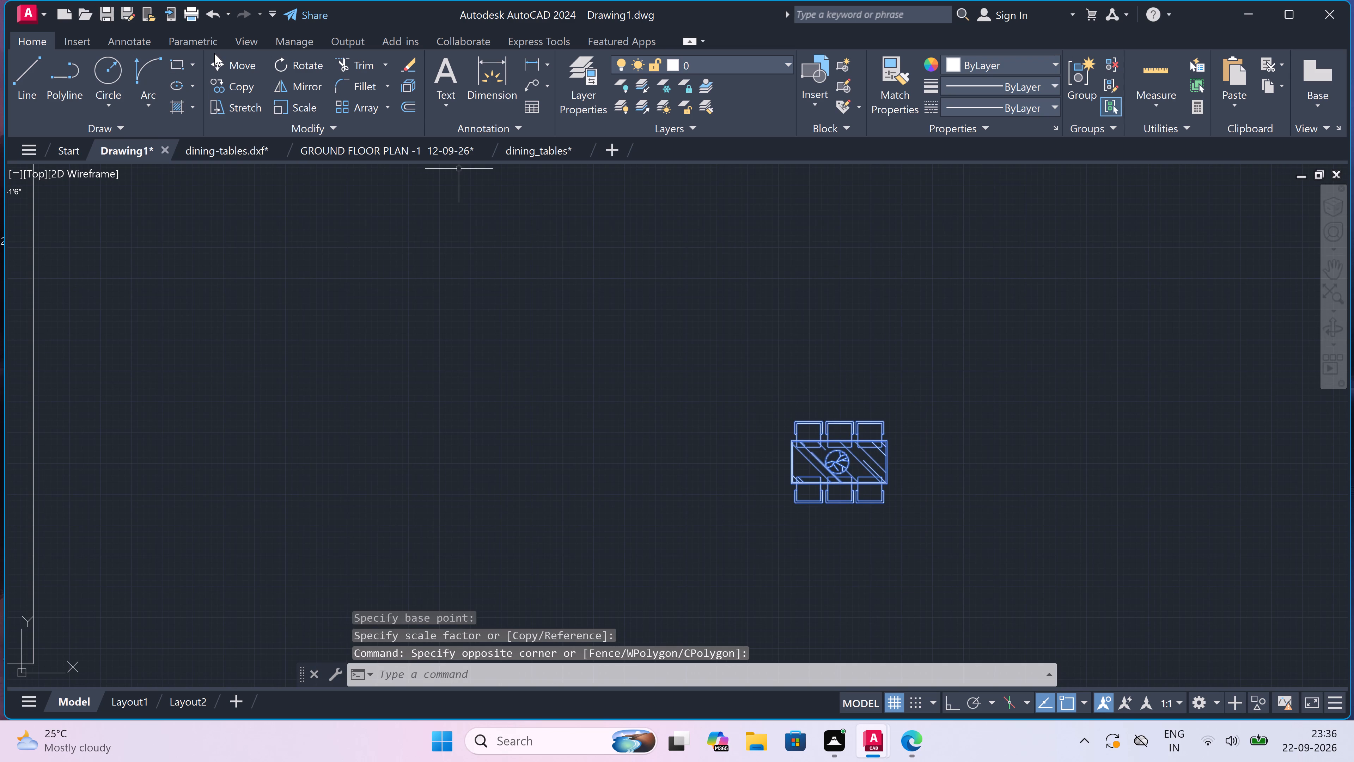
{"action": "left_click", "coordinate": [214, 53]}
{"action": "left_click_drag", "start_coordinate": [847, 439], "coordinate": [827, 444]}
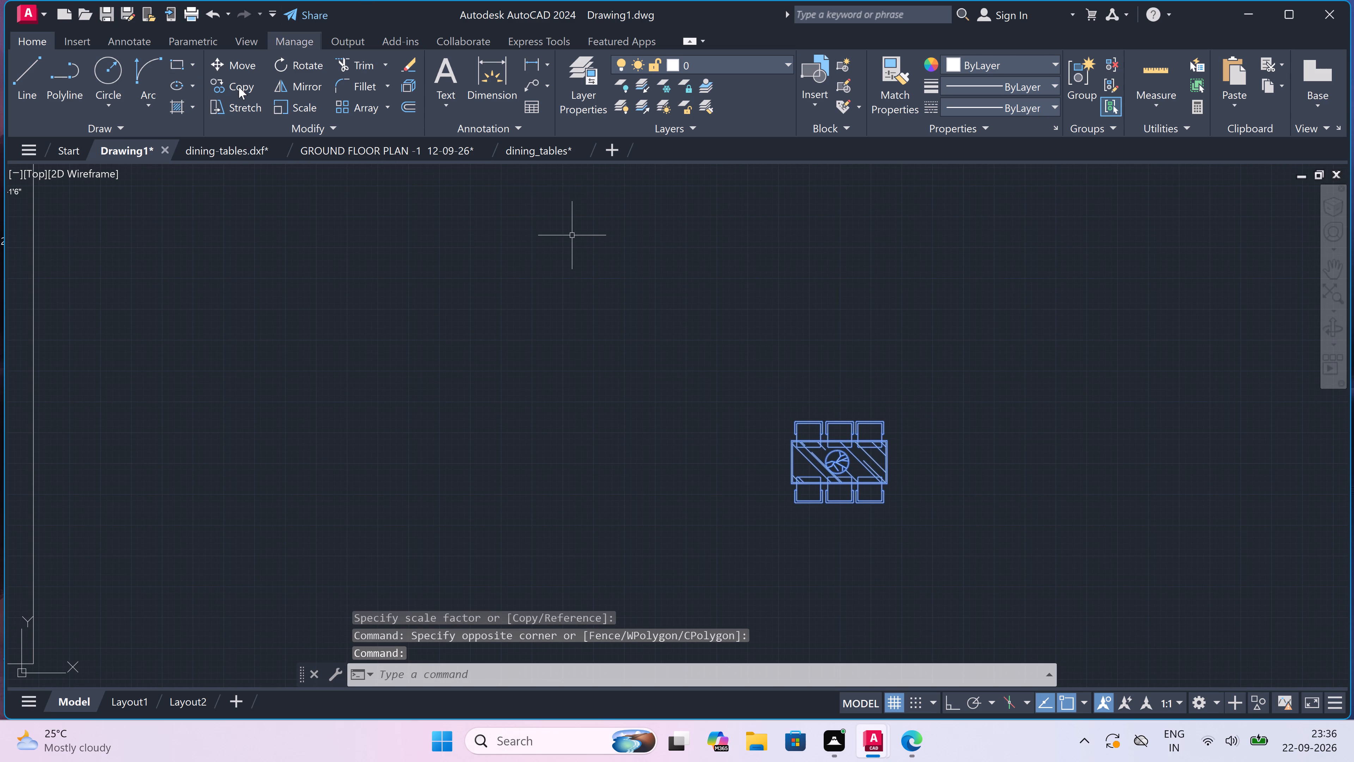
{"action": "left_click", "coordinate": [228, 63]}
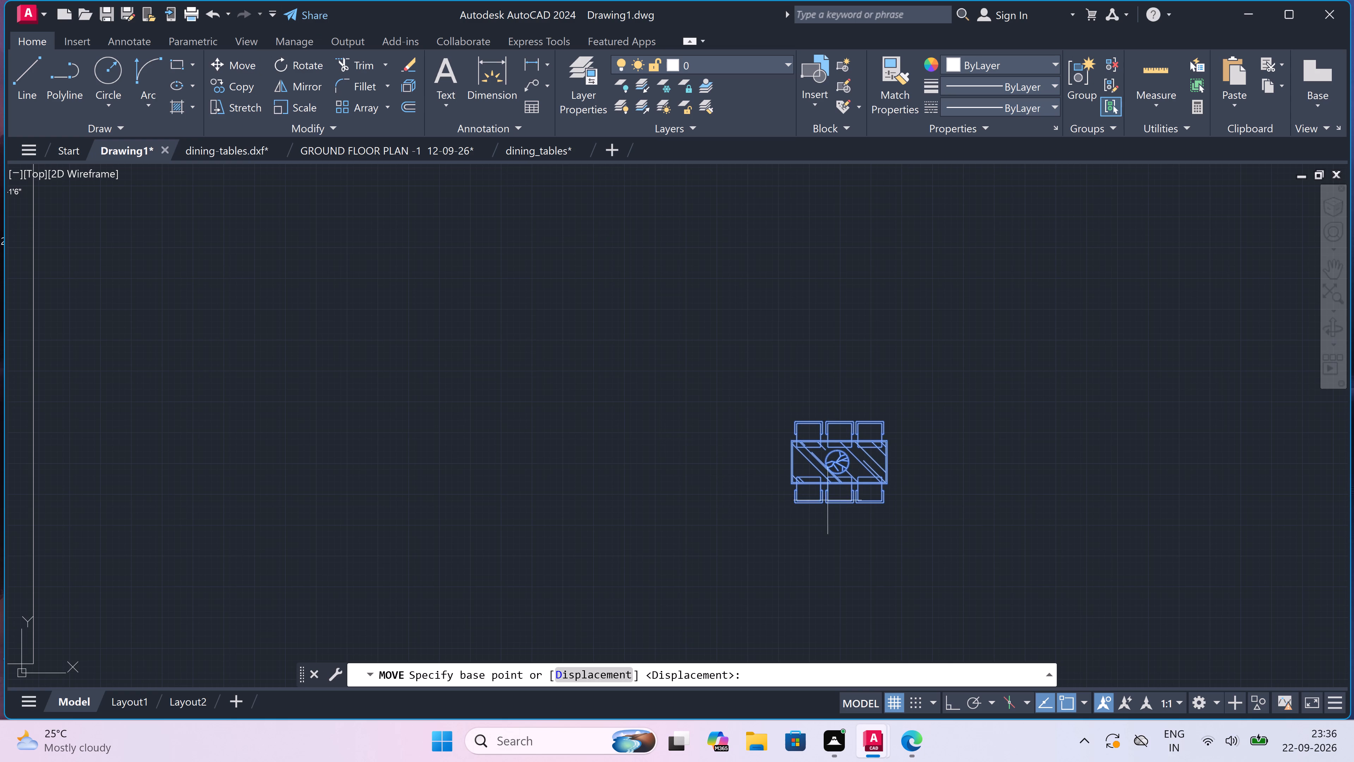
{"action": "left_click_drag", "start_coordinate": [838, 447], "coordinate": [788, 472]}
{"action": "scroll", "coordinate": [689, 478], "scroll_direction": "down", "scroll_amount": 1}
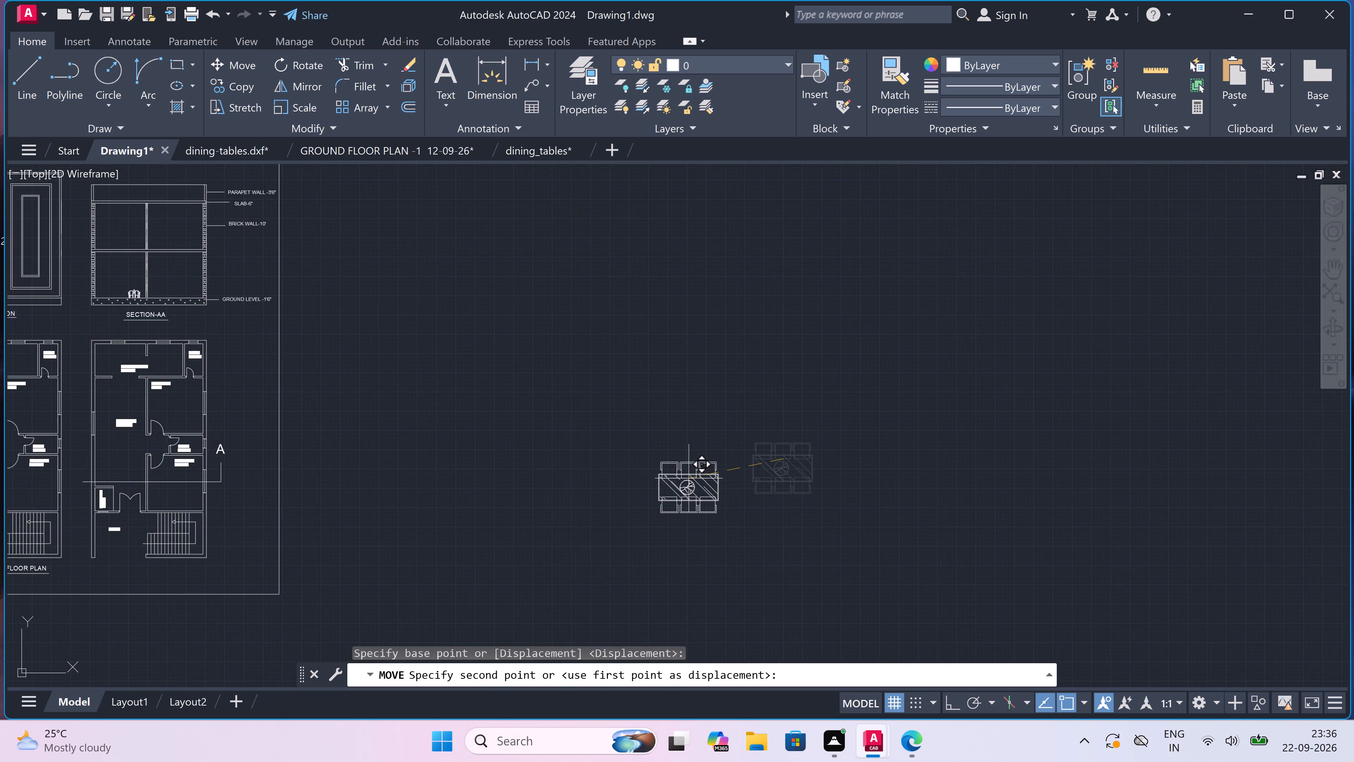
{"action": "scroll", "coordinate": [689, 478], "scroll_direction": "down", "scroll_amount": 2}
{"action": "scroll", "coordinate": [483, 440], "scroll_direction": "down", "scroll_amount": 2}
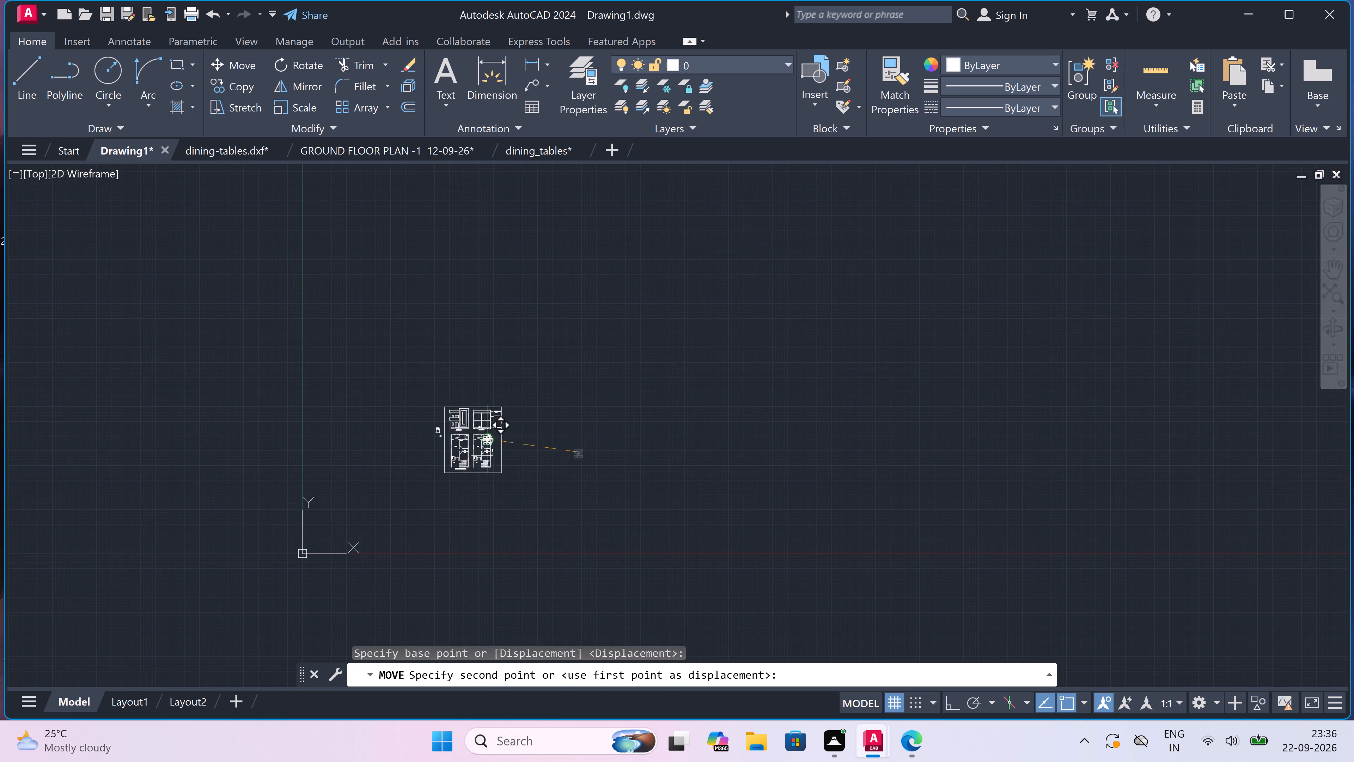
{"action": "scroll", "coordinate": [451, 434], "scroll_direction": "up", "scroll_amount": 3}
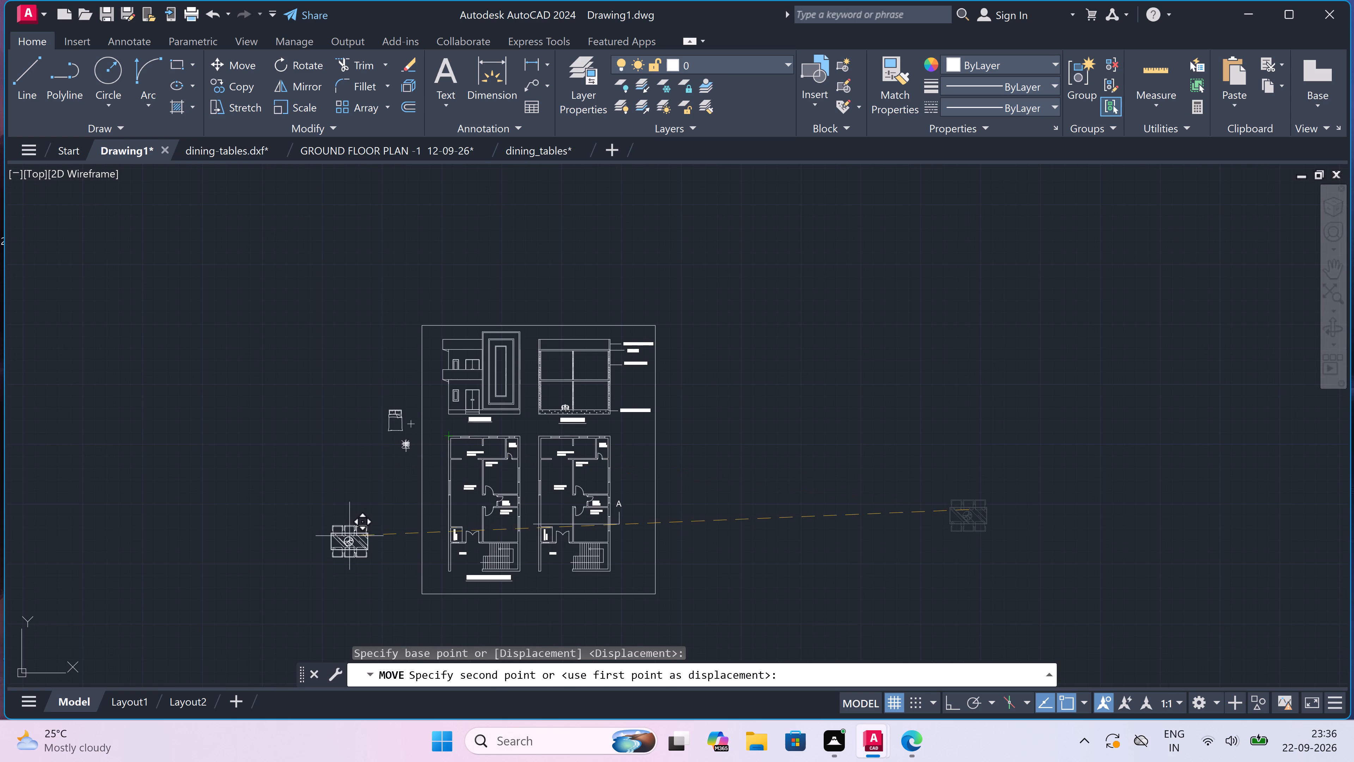
{"action": "scroll", "coordinate": [335, 560], "scroll_direction": "up", "scroll_amount": 2}
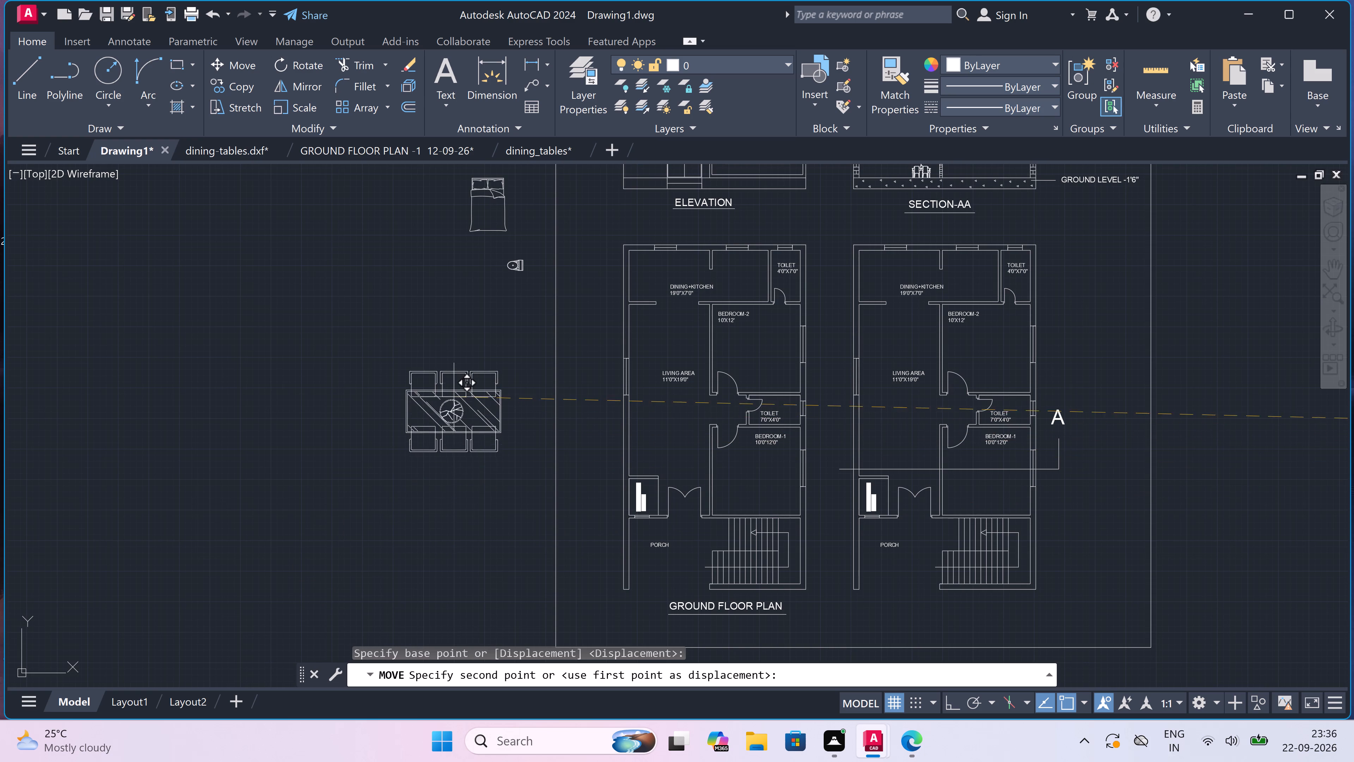
{"action": "scroll", "coordinate": [449, 391], "scroll_direction": "up", "scroll_amount": 1}
{"action": "left_click", "coordinate": [449, 391]}
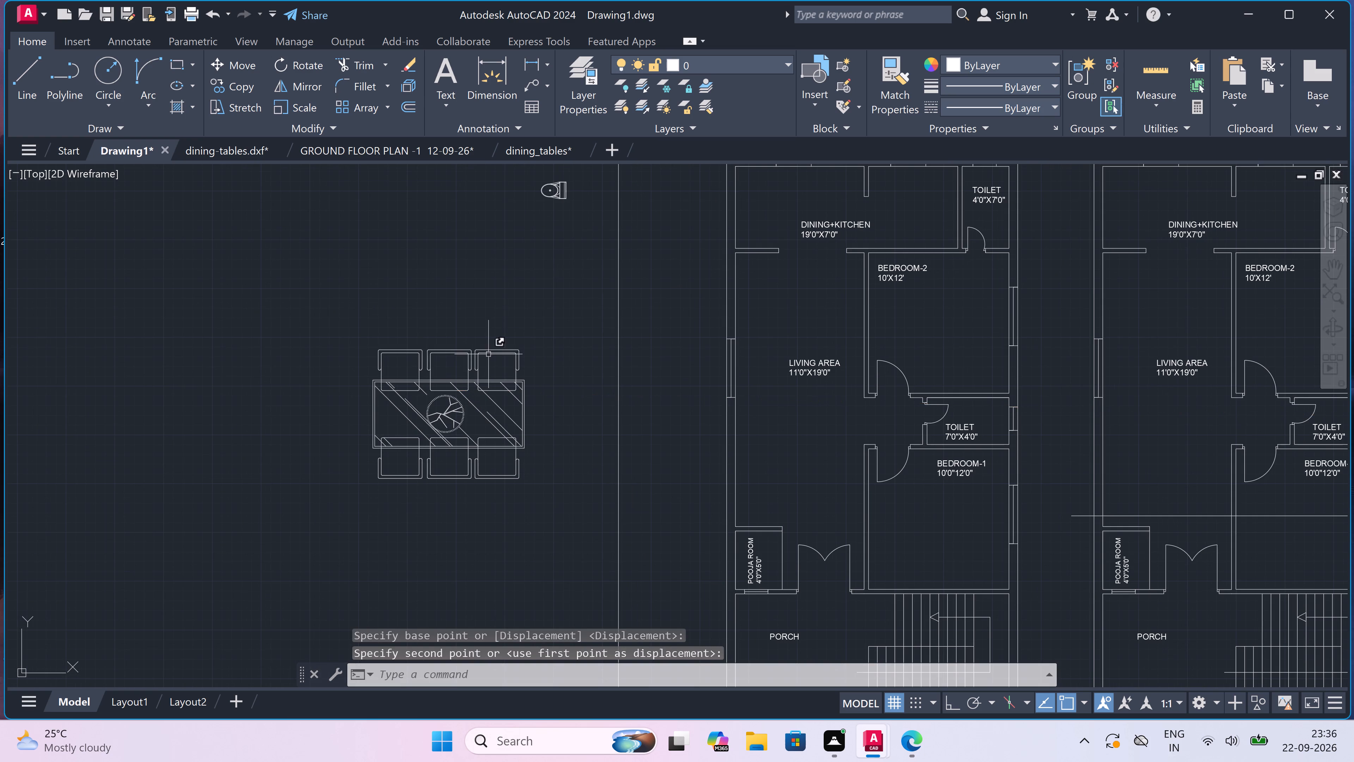
Scale the six-chair dining table down to about 30 percent of its size.
{"action": "left_click", "coordinate": [531, 314]}
{"action": "left_click", "coordinate": [352, 515]}
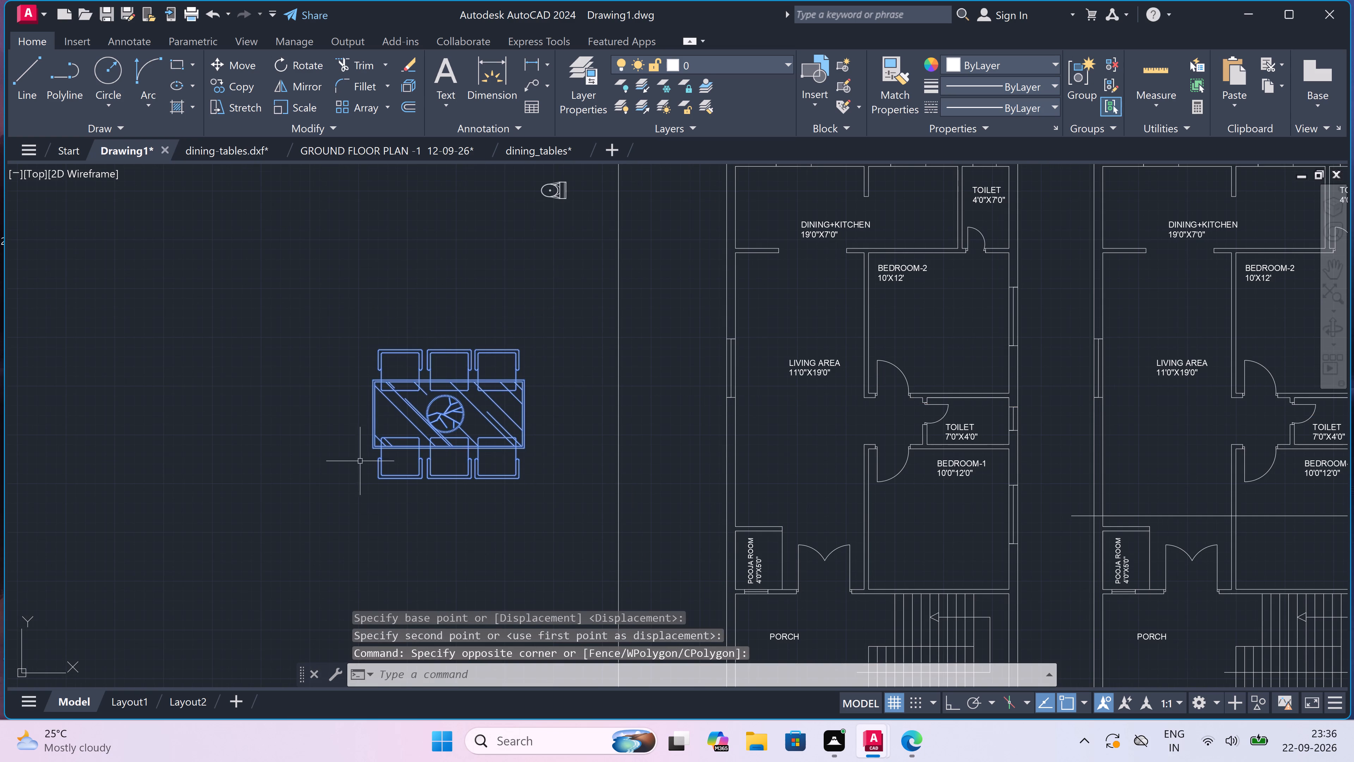
{"action": "left_click", "coordinate": [285, 98]}
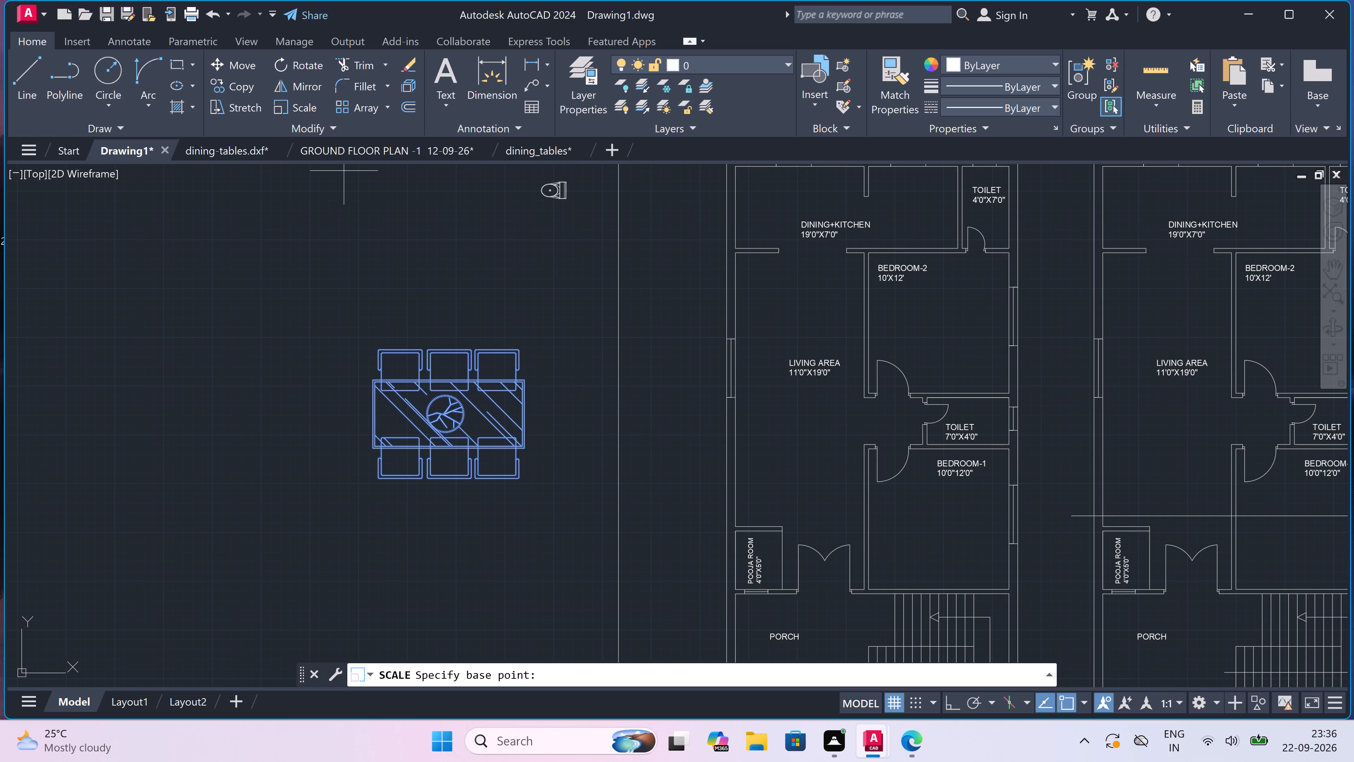
{"action": "left_click", "coordinate": [435, 413]}
{"action": "scroll", "coordinate": [433, 401], "scroll_direction": "up", "scroll_amount": 1}
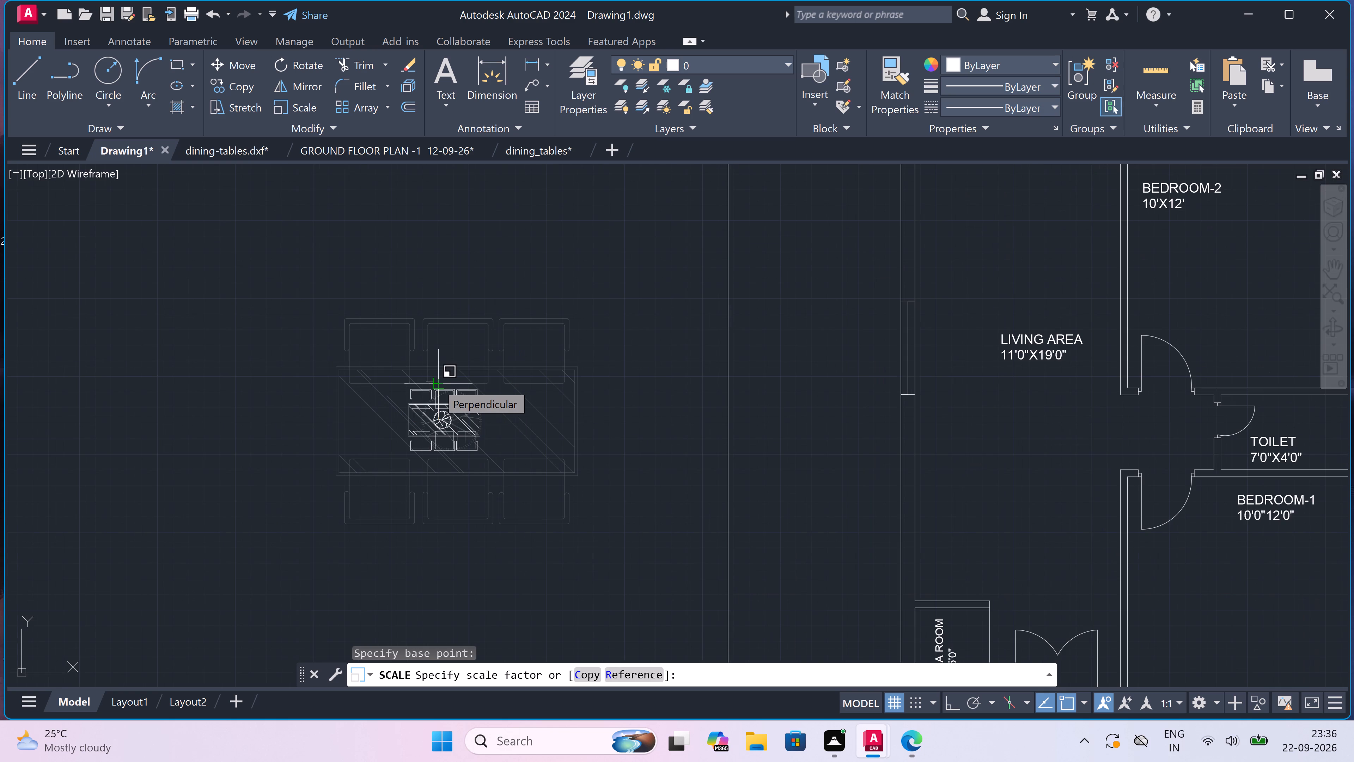
{"action": "left_click", "coordinate": [437, 383]}
Move the DINING+KITCHEN label in the ground floor plan down and right, close above the wall beside the opening.
{"action": "scroll", "coordinate": [452, 380], "scroll_direction": "down", "scroll_amount": 1}
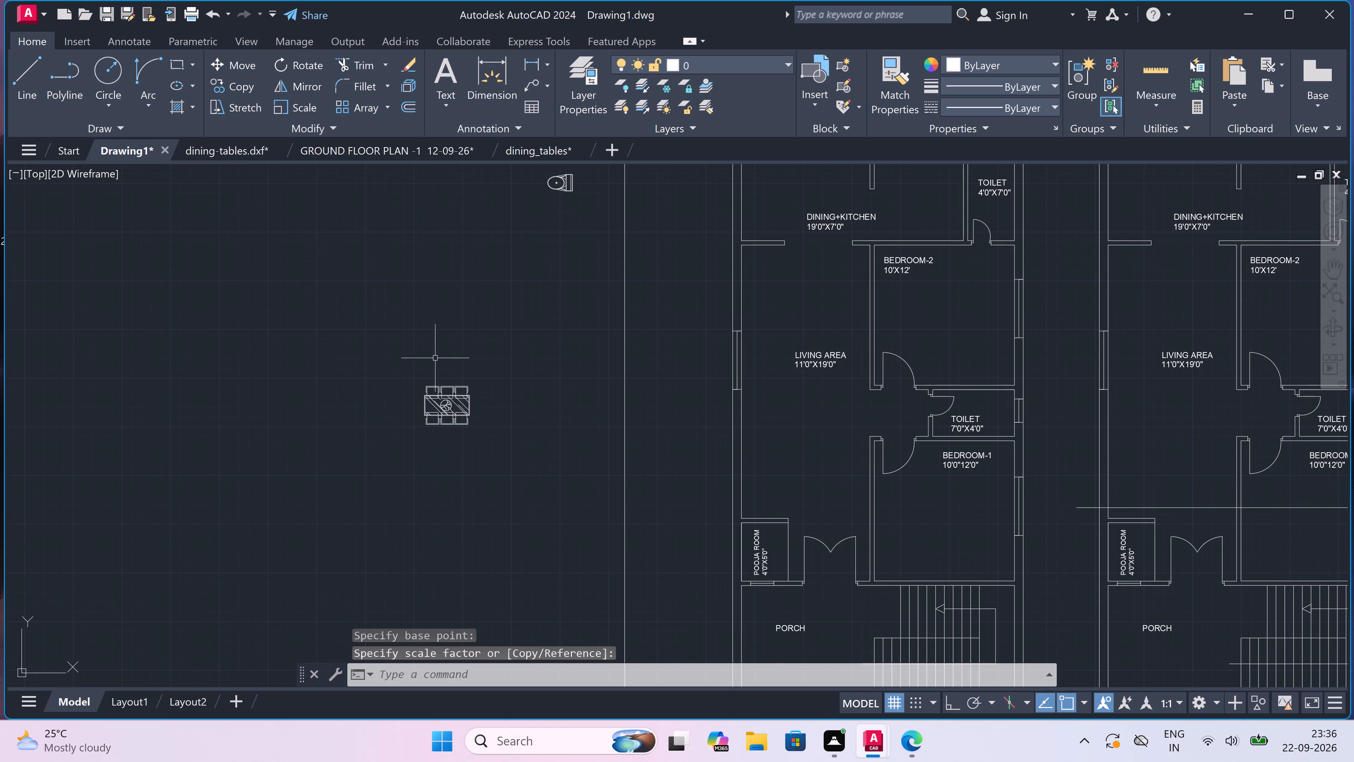
{"action": "scroll", "coordinate": [678, 364], "scroll_direction": "down", "scroll_amount": 1}
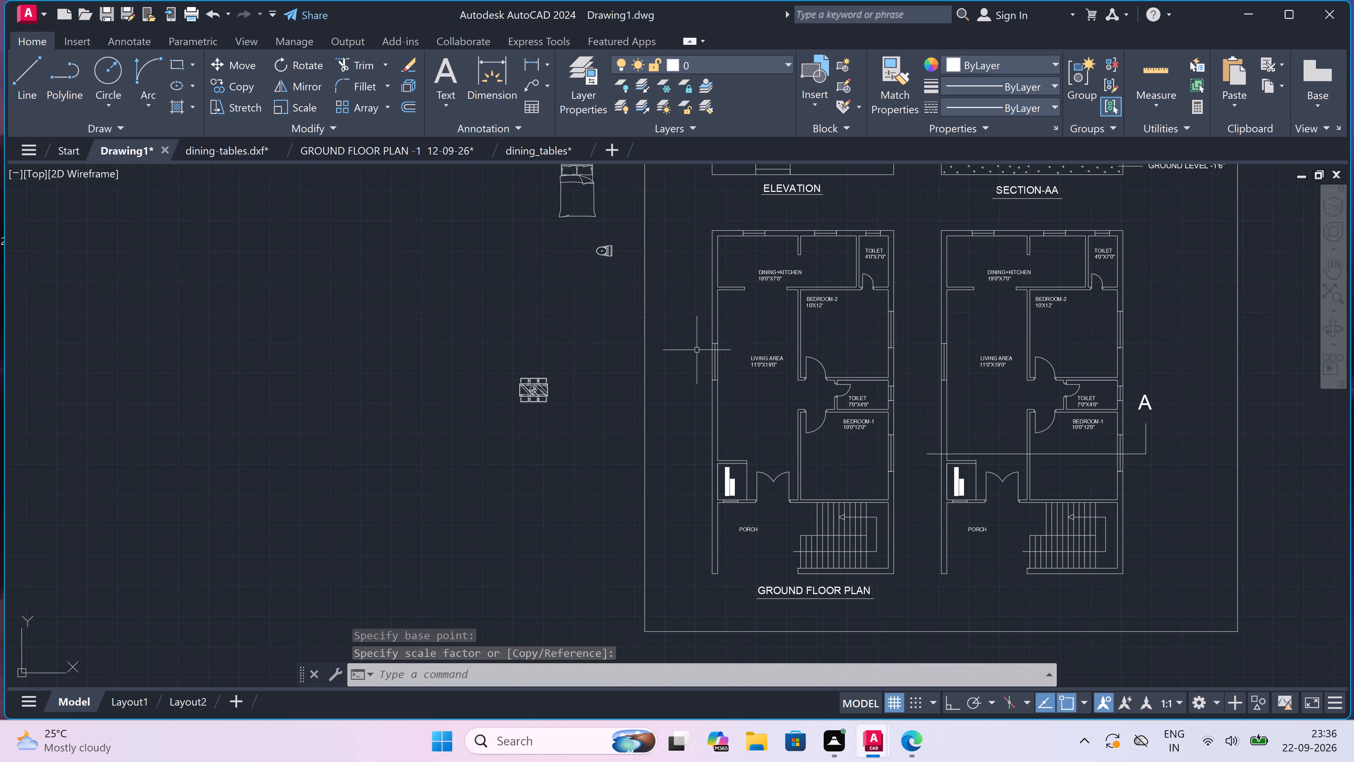
{"action": "scroll", "coordinate": [773, 240], "scroll_direction": "up", "scroll_amount": 2}
{"action": "left_click", "coordinate": [771, 328]}
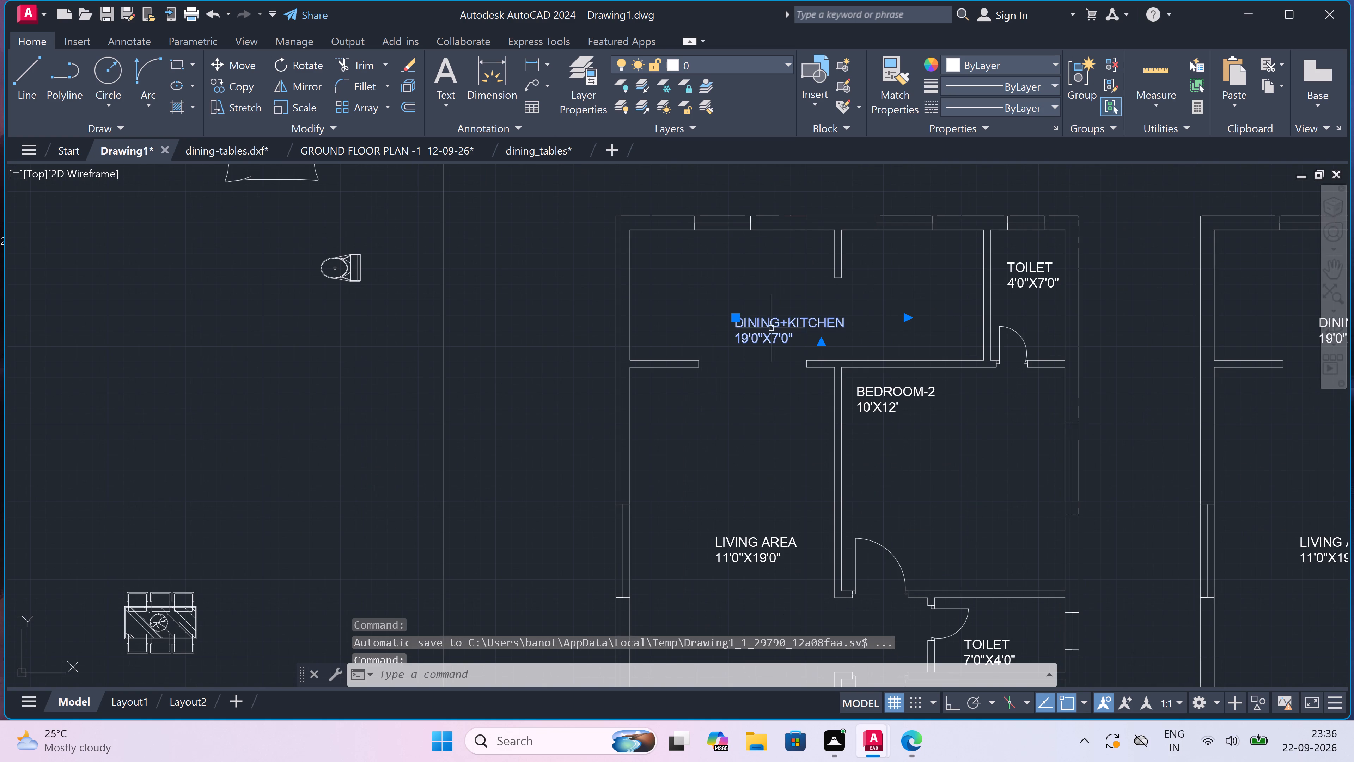
{"action": "left_click_drag", "start_coordinate": [735, 316], "coordinate": [742, 321]}
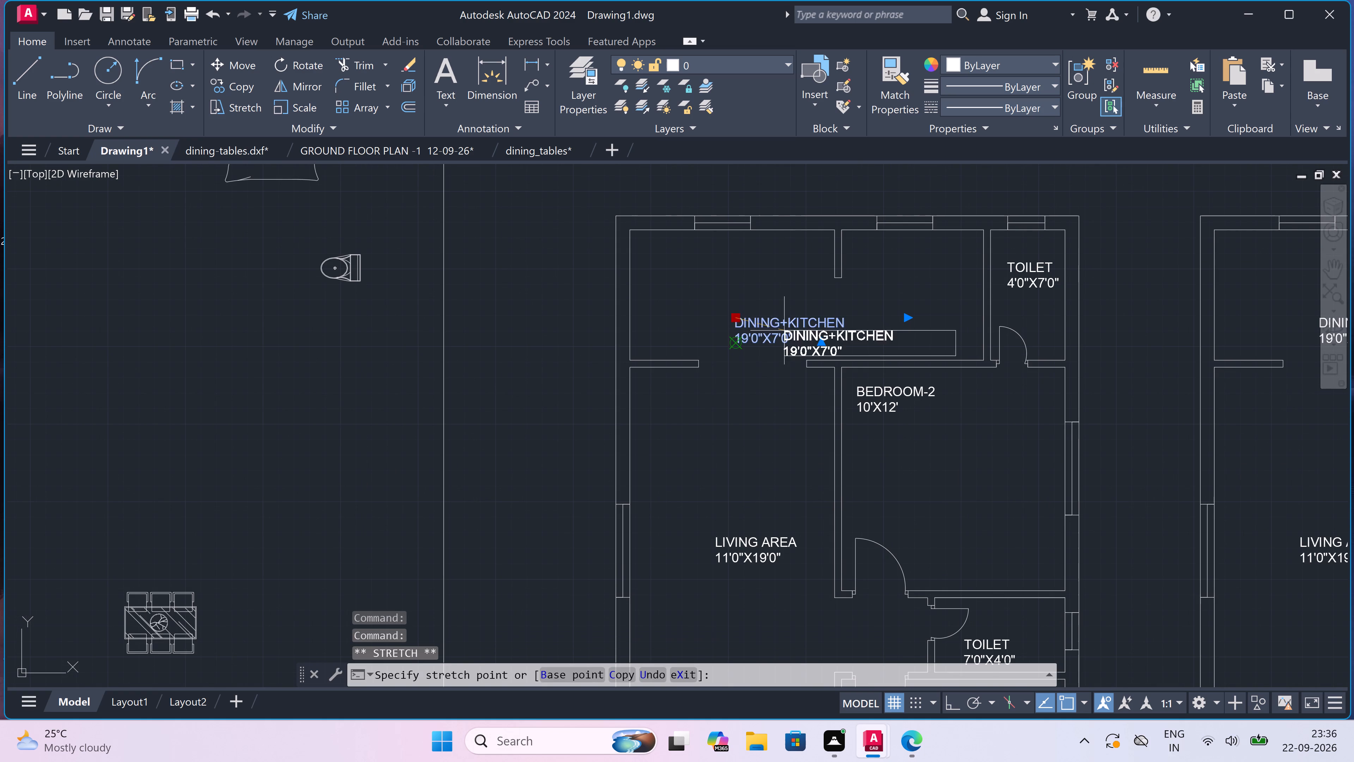
{"action": "scroll", "coordinate": [793, 328], "scroll_direction": "up", "scroll_amount": 2}
{"action": "left_click", "coordinate": [780, 327]}
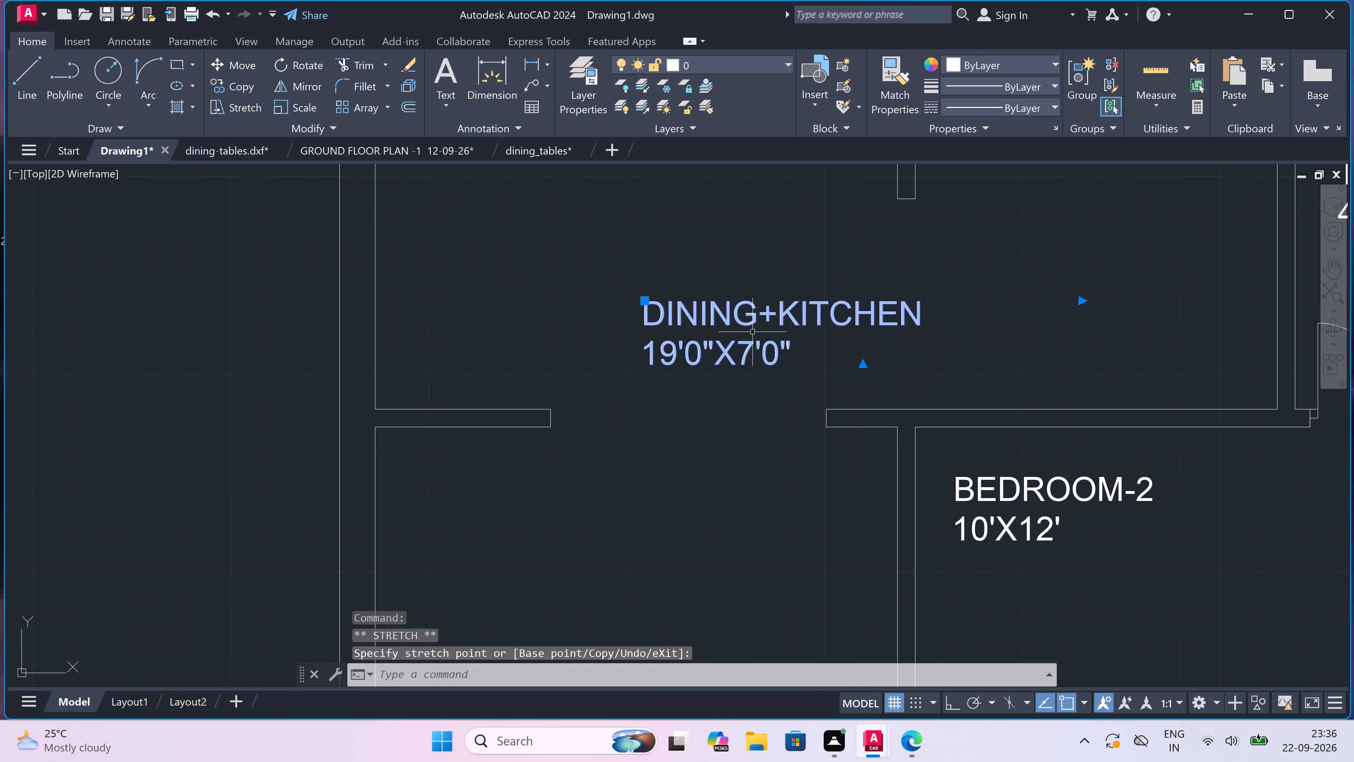
{"action": "left_click", "coordinate": [233, 55]}
{"action": "double_click", "coordinate": [723, 317]}
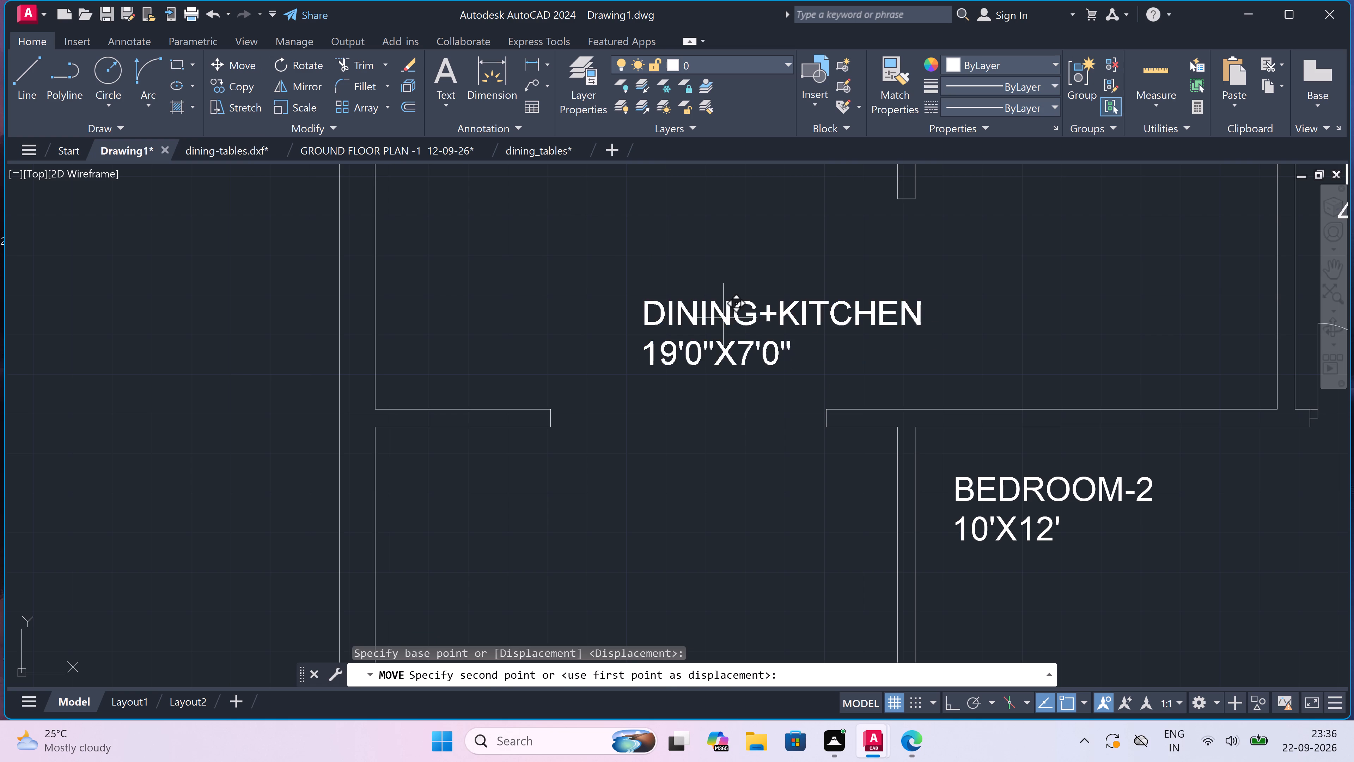
{"action": "left_click", "coordinate": [821, 356]}
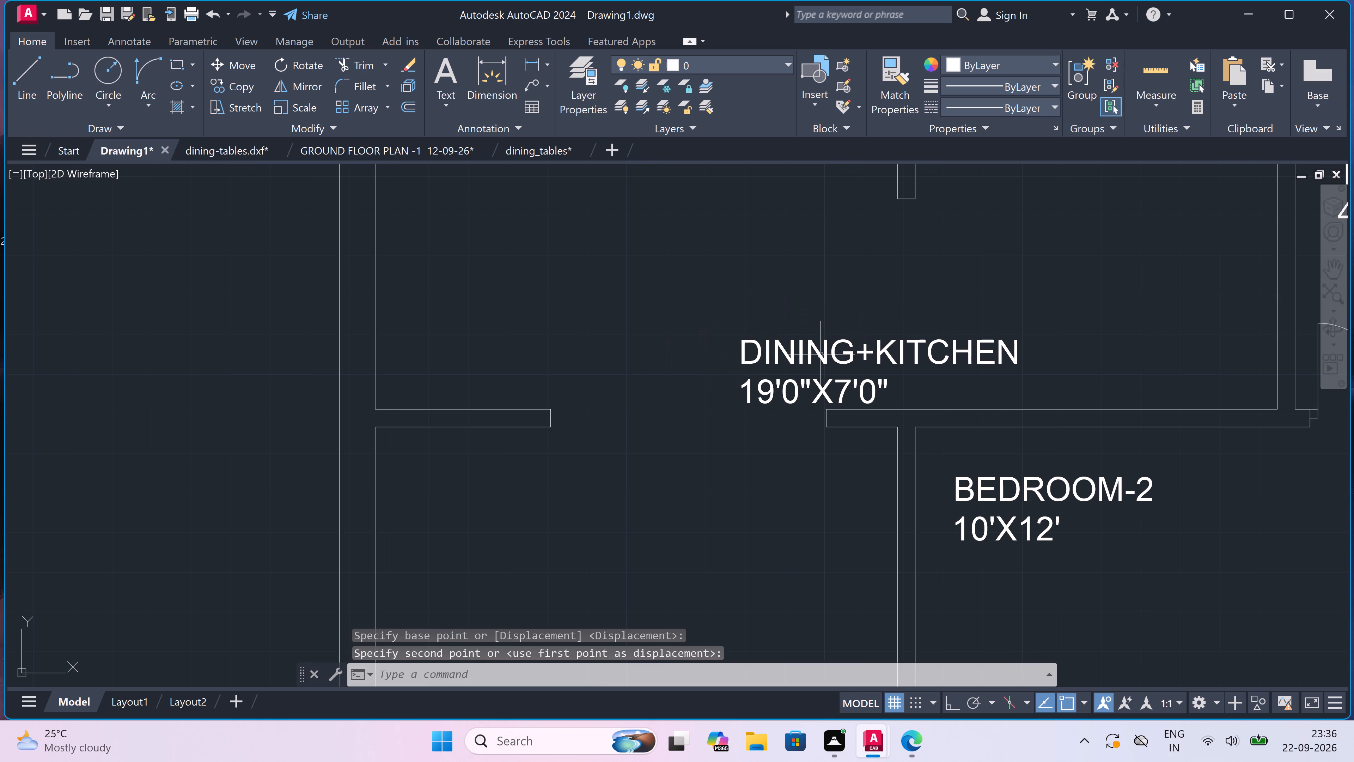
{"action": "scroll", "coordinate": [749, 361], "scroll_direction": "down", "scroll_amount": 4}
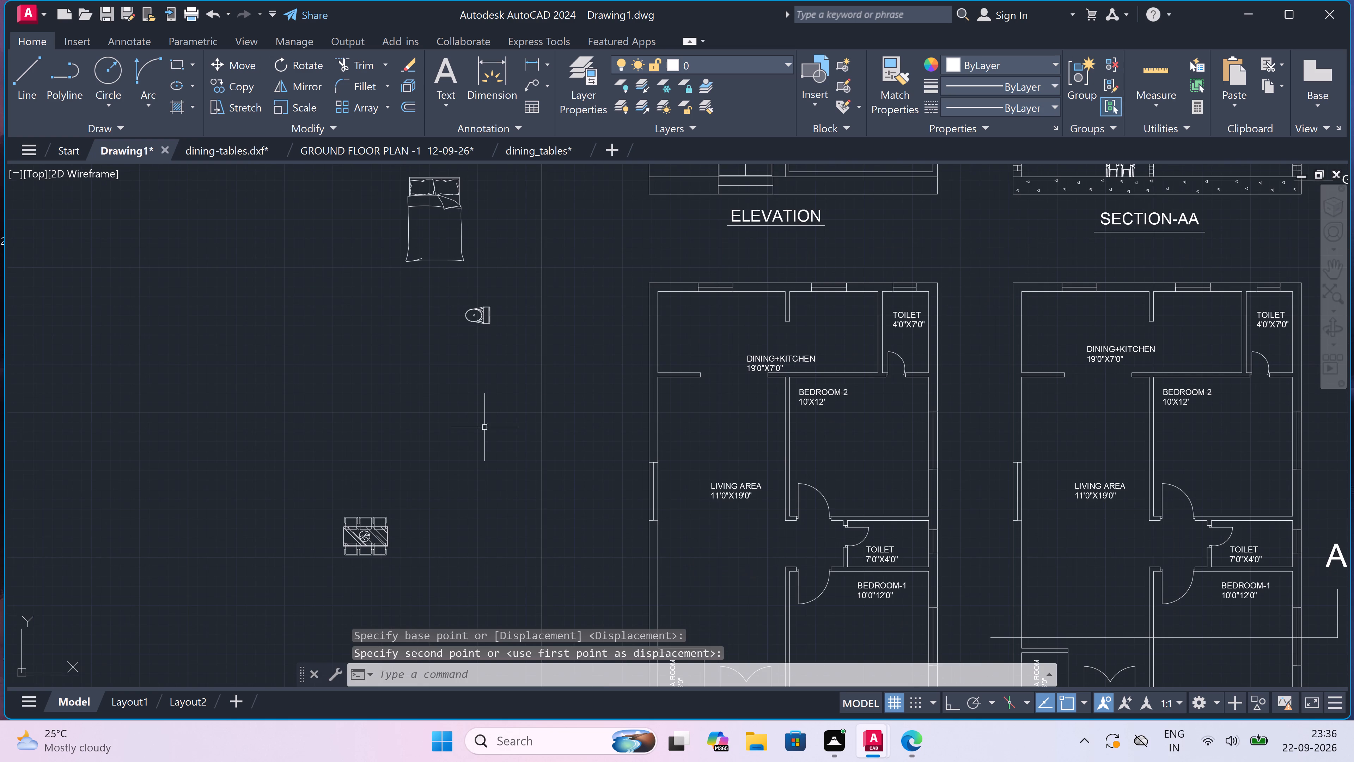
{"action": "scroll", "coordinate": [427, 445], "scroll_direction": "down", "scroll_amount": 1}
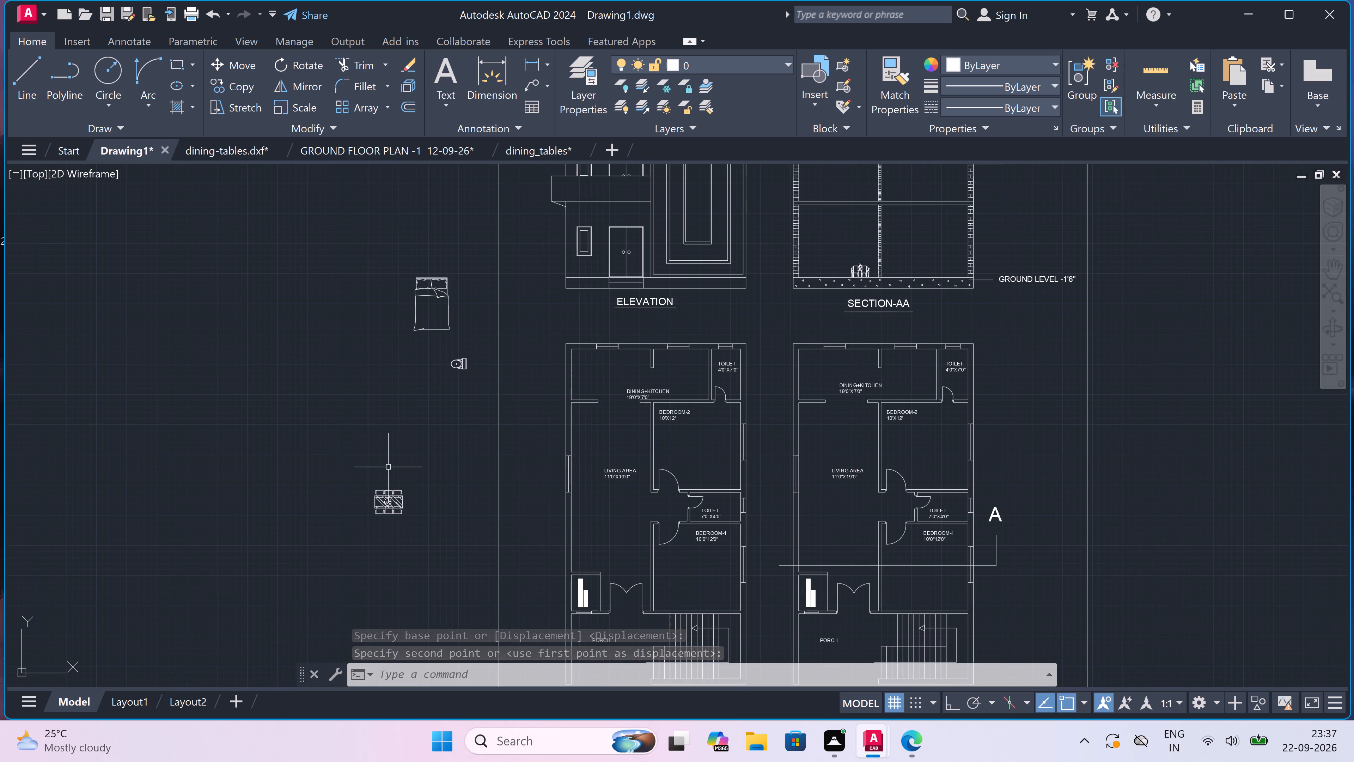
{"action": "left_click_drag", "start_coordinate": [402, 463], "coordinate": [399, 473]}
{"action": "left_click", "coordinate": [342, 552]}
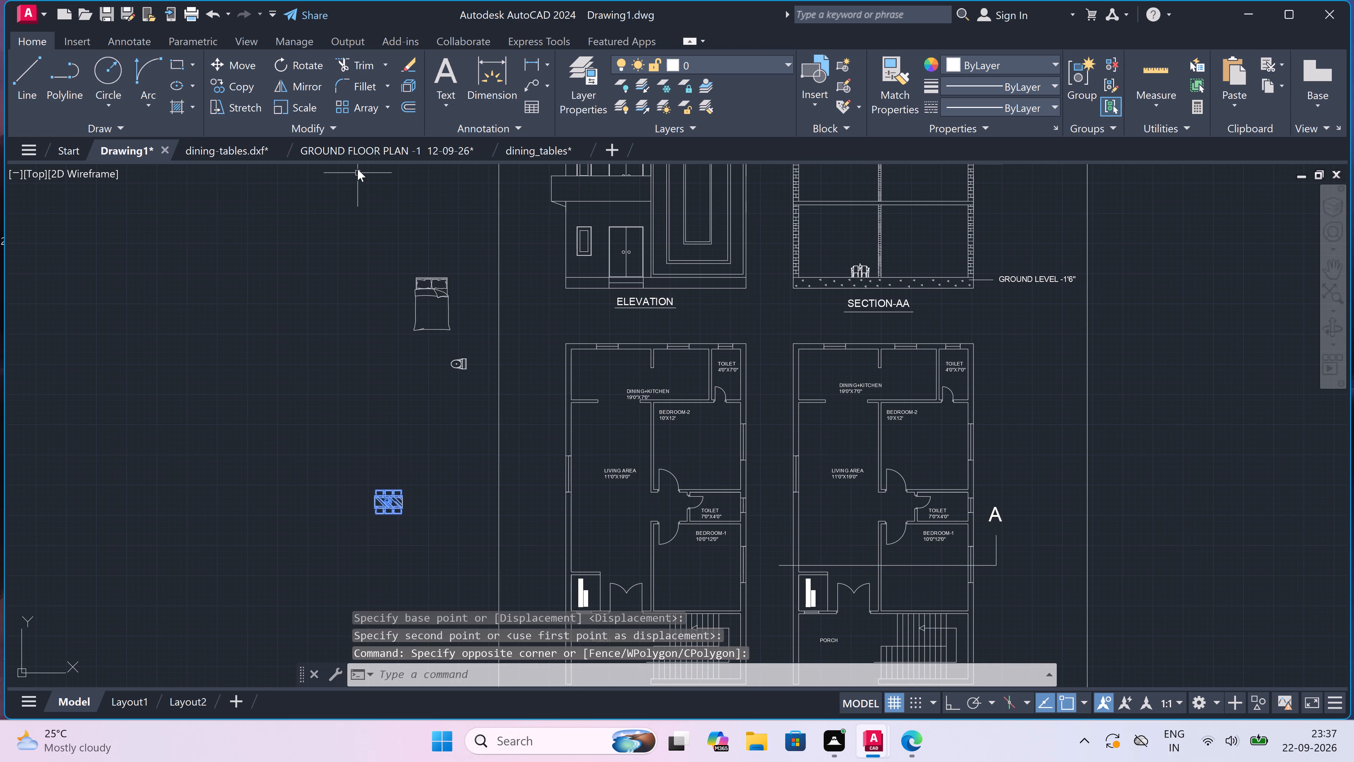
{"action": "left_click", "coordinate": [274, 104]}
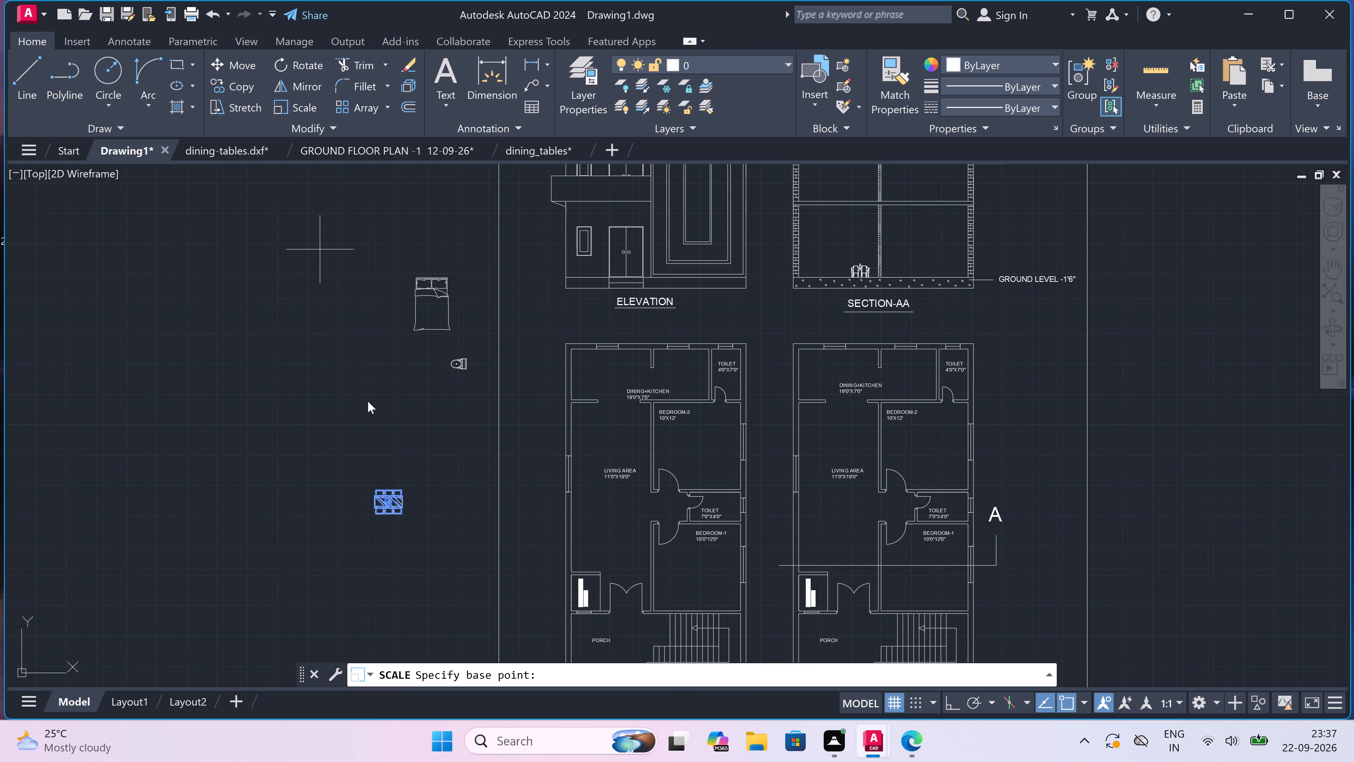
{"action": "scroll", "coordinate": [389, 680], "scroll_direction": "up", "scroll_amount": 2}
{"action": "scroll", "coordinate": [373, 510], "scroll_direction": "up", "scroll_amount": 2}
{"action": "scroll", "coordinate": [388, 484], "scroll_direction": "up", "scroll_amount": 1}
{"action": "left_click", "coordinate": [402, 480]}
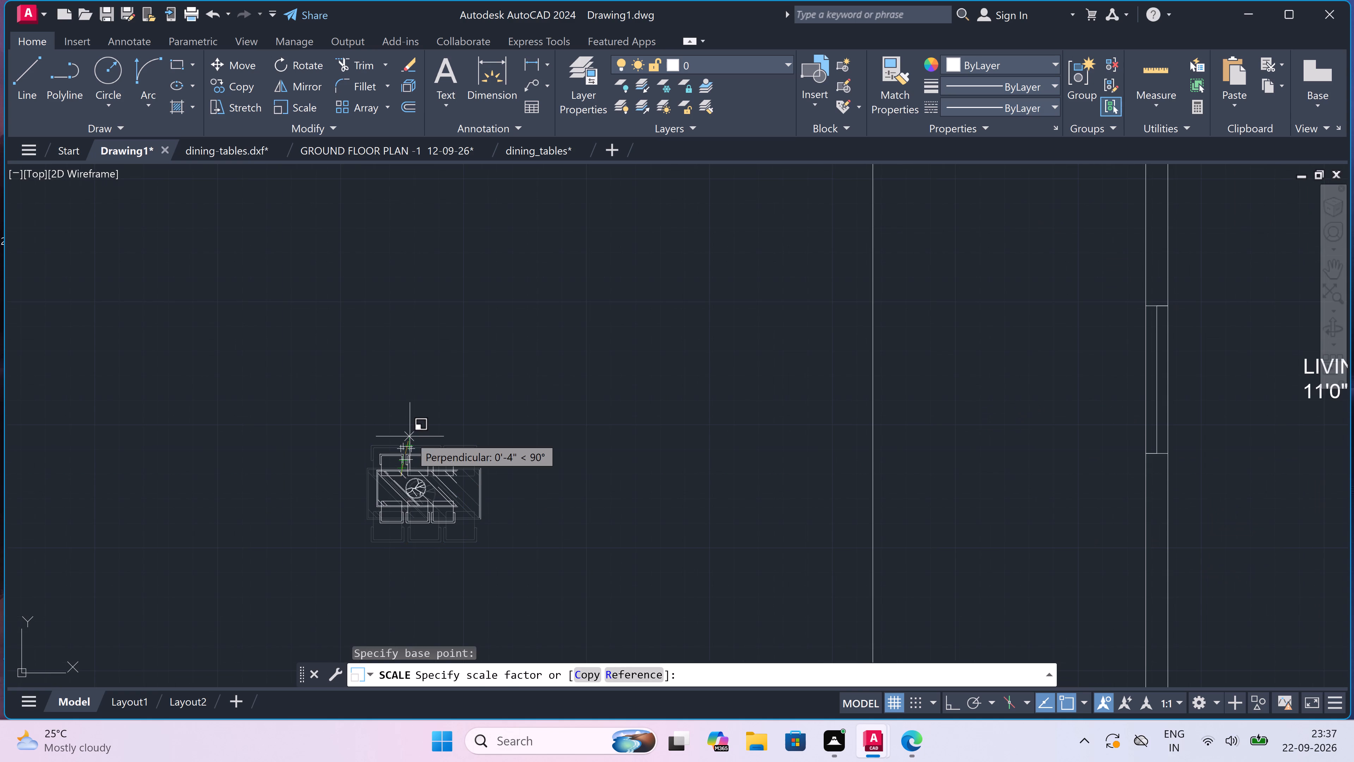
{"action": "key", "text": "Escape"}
Scale the six-chair dining table down to about three quarters of its size.
{"action": "left_click_drag", "start_coordinate": [520, 413], "coordinate": [512, 423]}
{"action": "left_click_drag", "start_coordinate": [333, 595], "coordinate": [333, 588]}
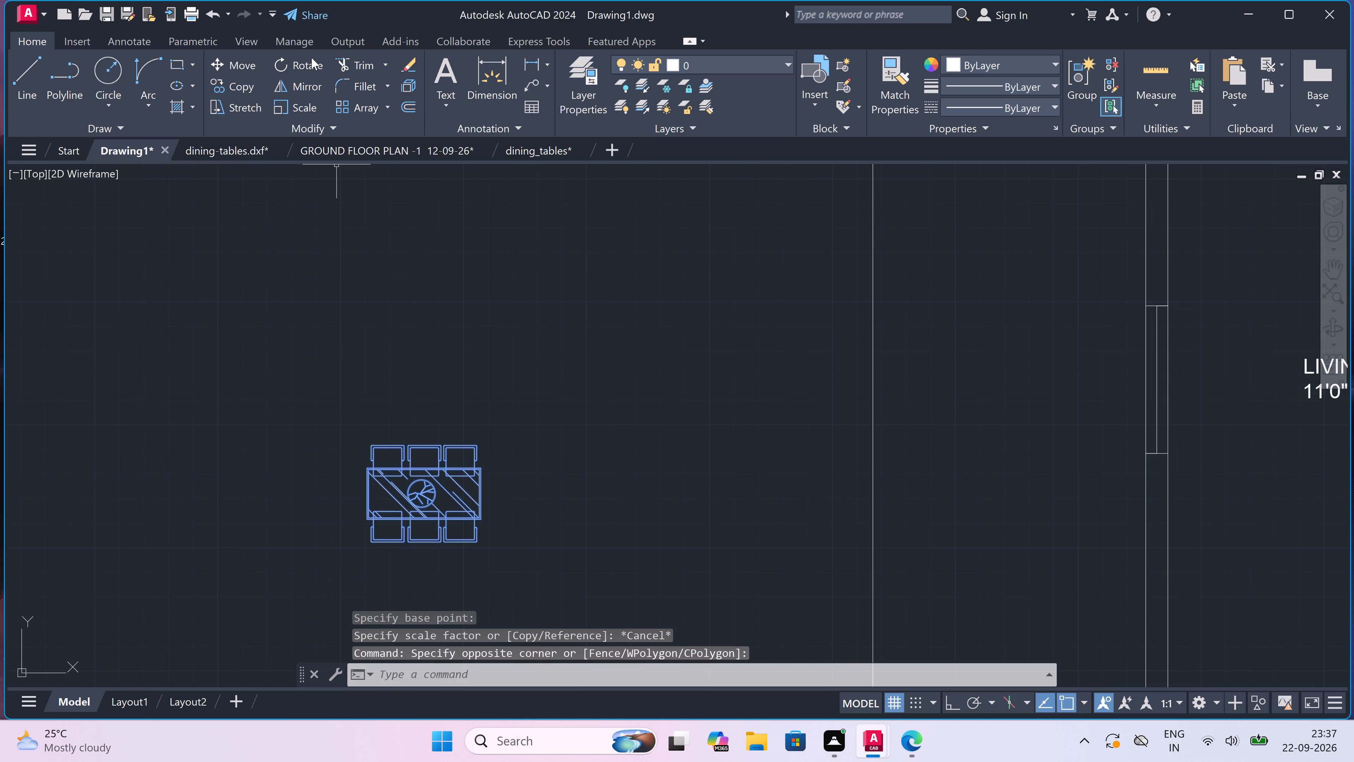
{"action": "left_click", "coordinate": [276, 101]}
{"action": "left_click_drag", "start_coordinate": [422, 458], "coordinate": [421, 453]}
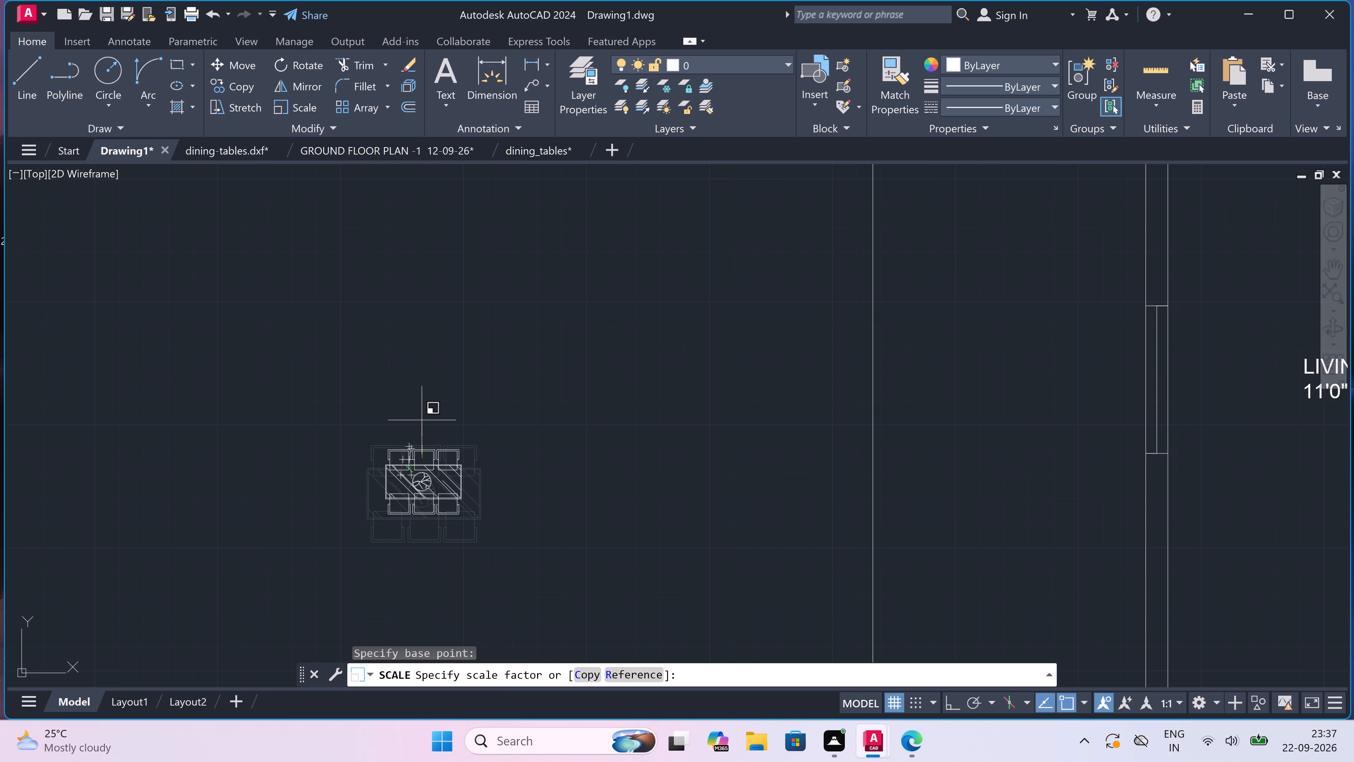
{"action": "left_click", "coordinate": [423, 416]}
Move the six-chair dining table into the ground floor plan's dining and kitchen room, just above the DINING+KITCHEN label.
{"action": "left_click_drag", "start_coordinate": [495, 421], "coordinate": [467, 449]}
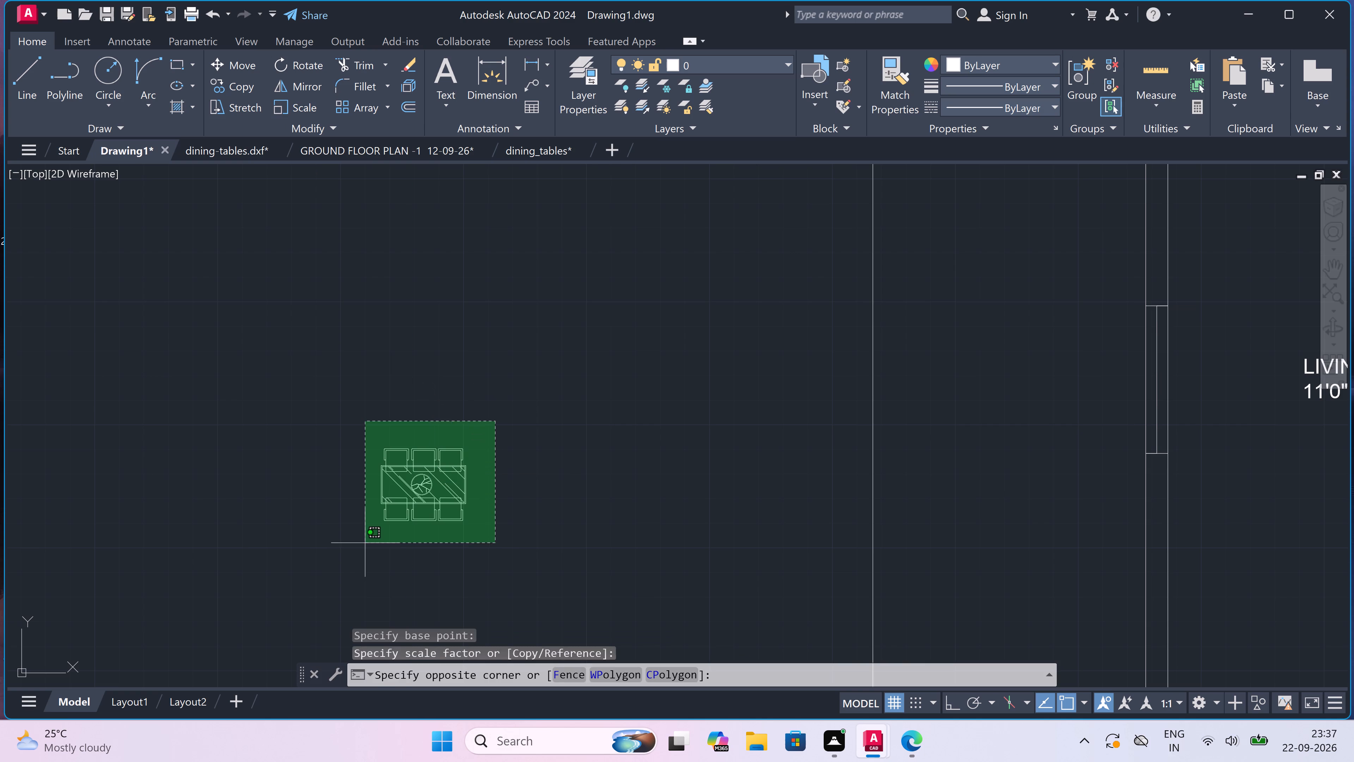
{"action": "left_click", "coordinate": [363, 541]}
{"action": "left_click", "coordinate": [242, 64]}
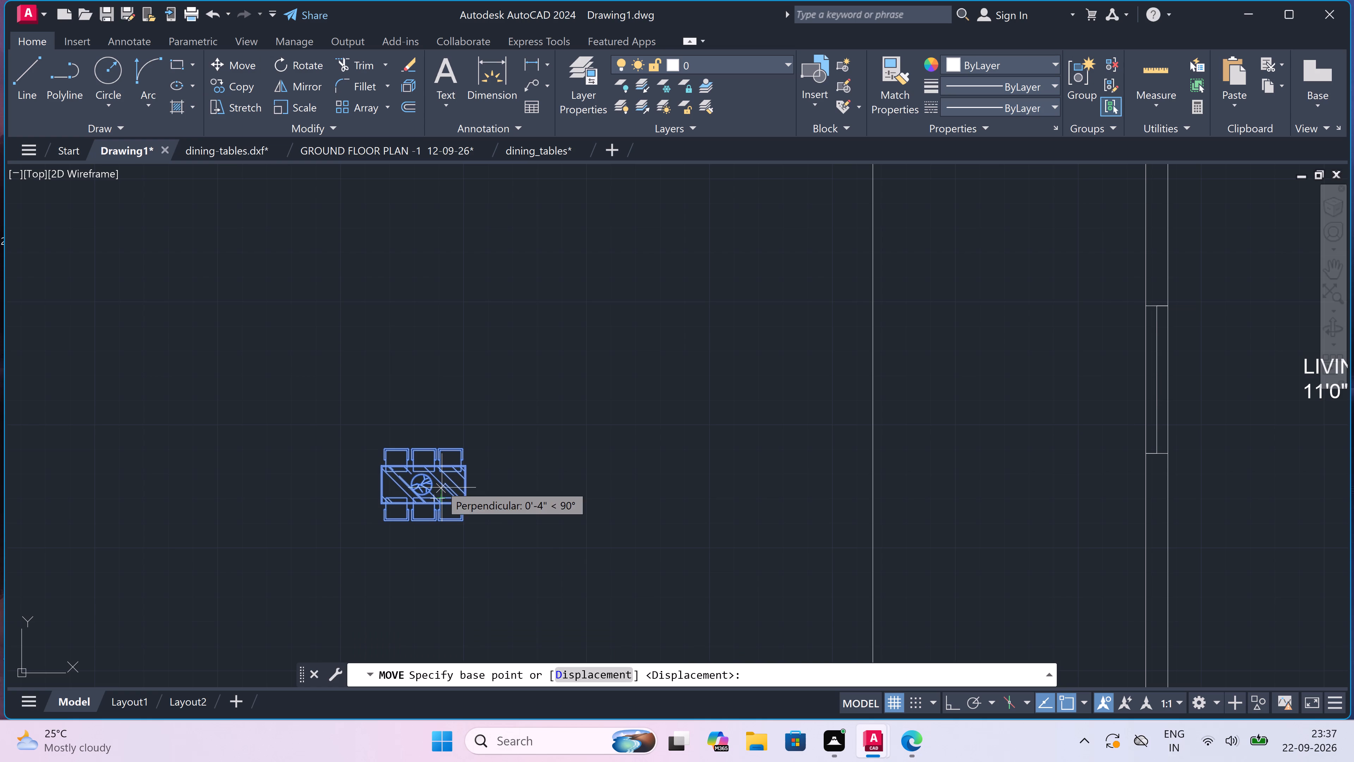
{"action": "left_click", "coordinate": [422, 482]}
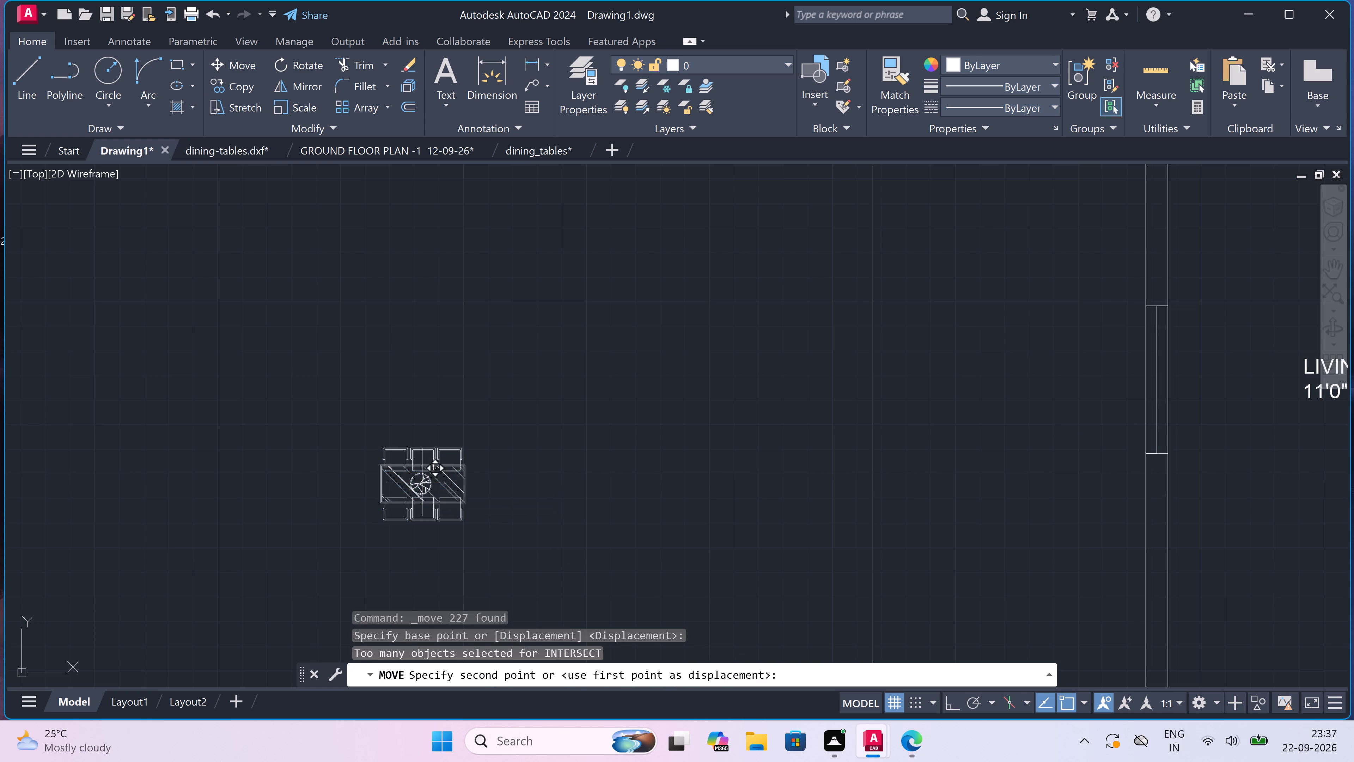
{"action": "scroll", "coordinate": [489, 455], "scroll_direction": "down", "scroll_amount": 4}
{"action": "scroll", "coordinate": [529, 429], "scroll_direction": "down", "scroll_amount": 1}
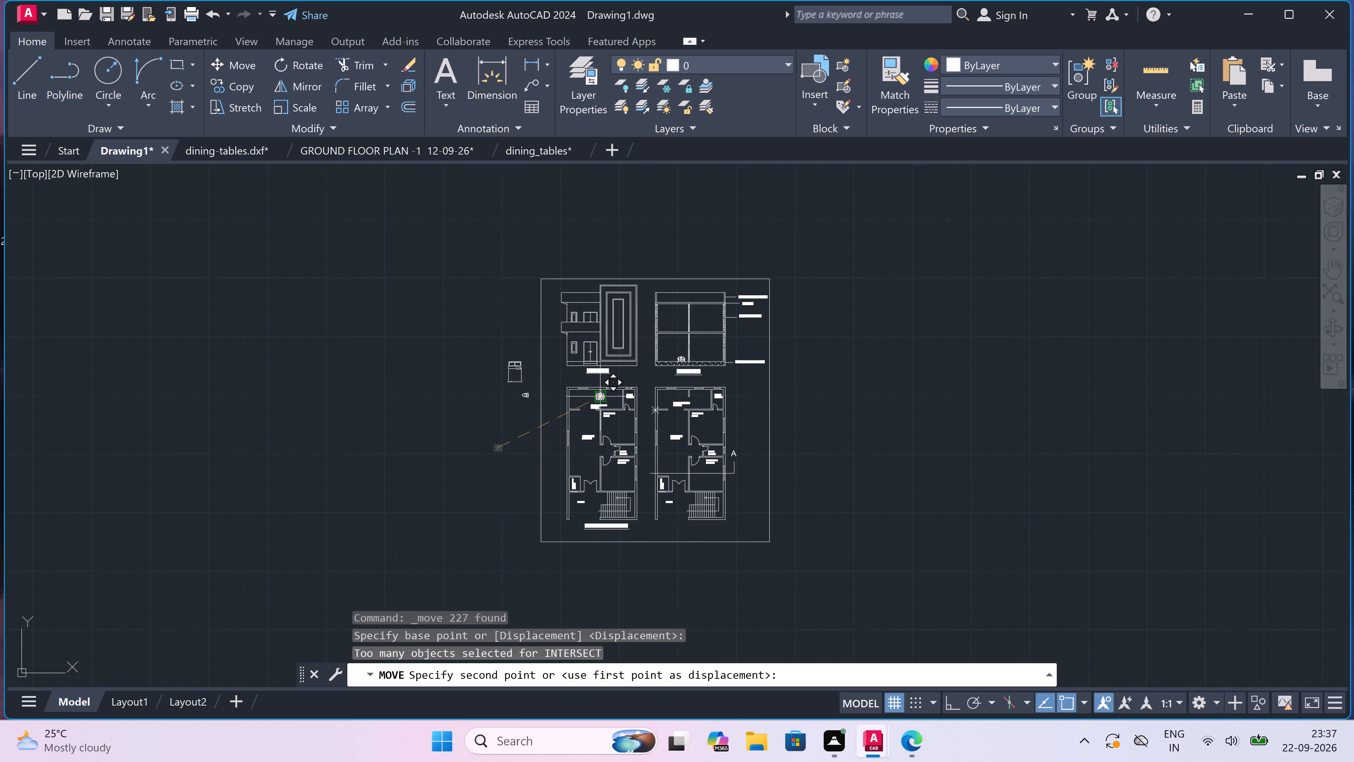
{"action": "scroll", "coordinate": [610, 388], "scroll_direction": "up", "scroll_amount": 3}
{"action": "scroll", "coordinate": [497, 437], "scroll_direction": "up", "scroll_amount": 2}
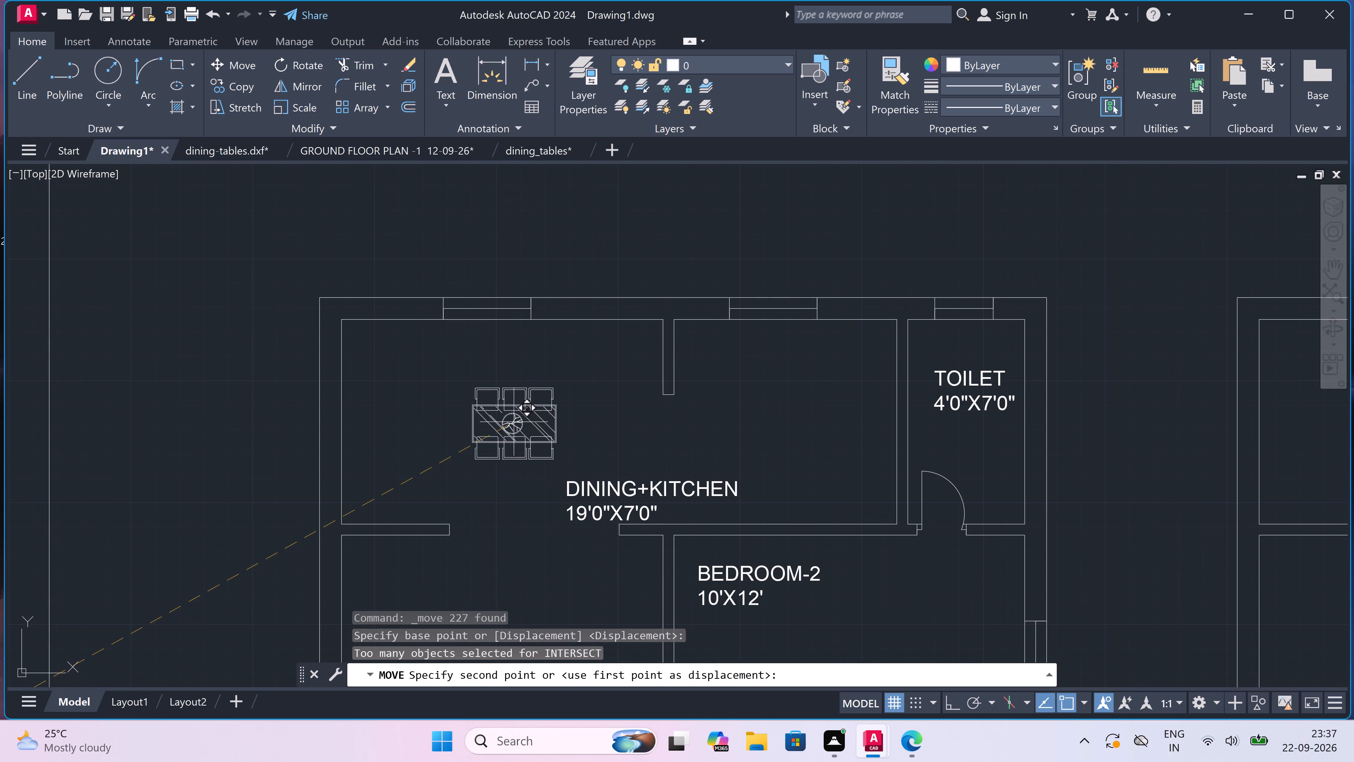
{"action": "left_click", "coordinate": [585, 413]}
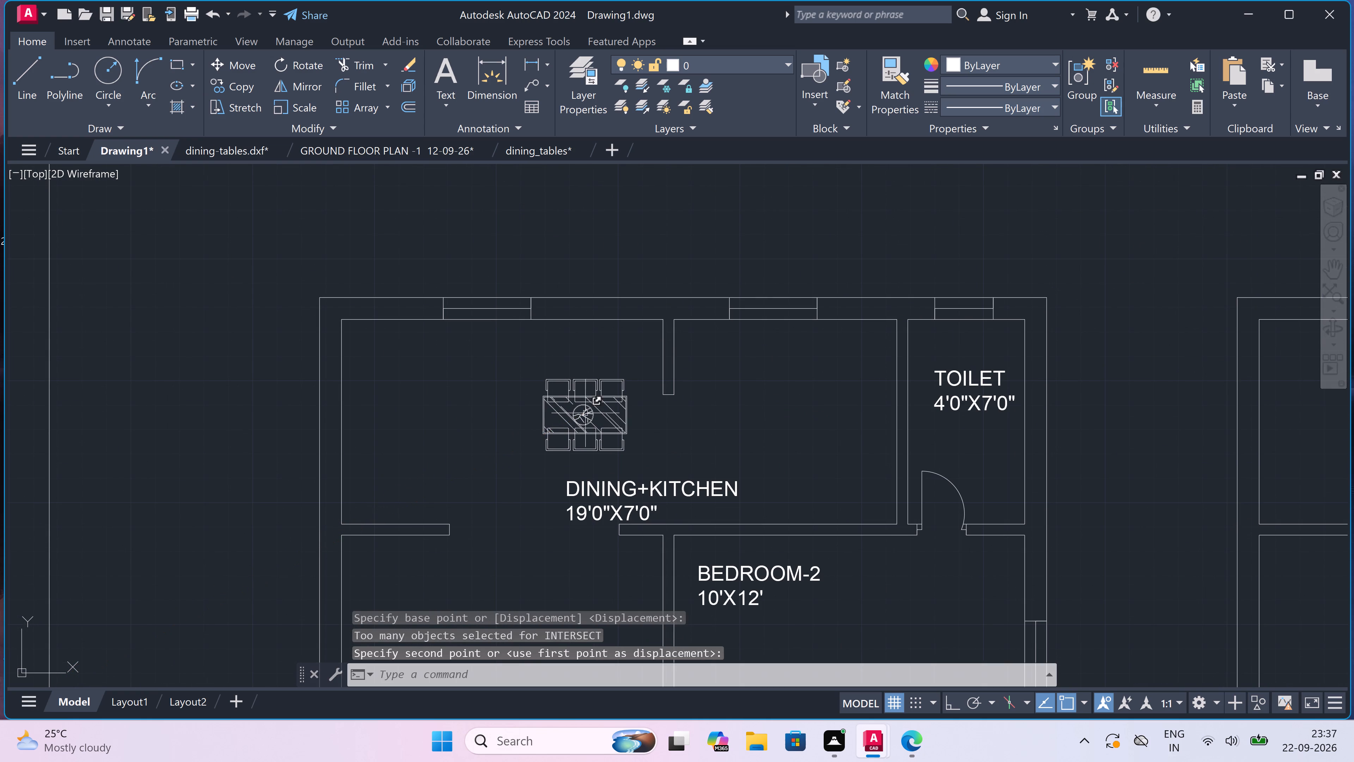
Rotate the loose double bed beside the sheet a quarter turn clockwise, so its pillow end faces the floor plans.
{"action": "scroll", "coordinate": [506, 427], "scroll_direction": "down", "scroll_amount": 4}
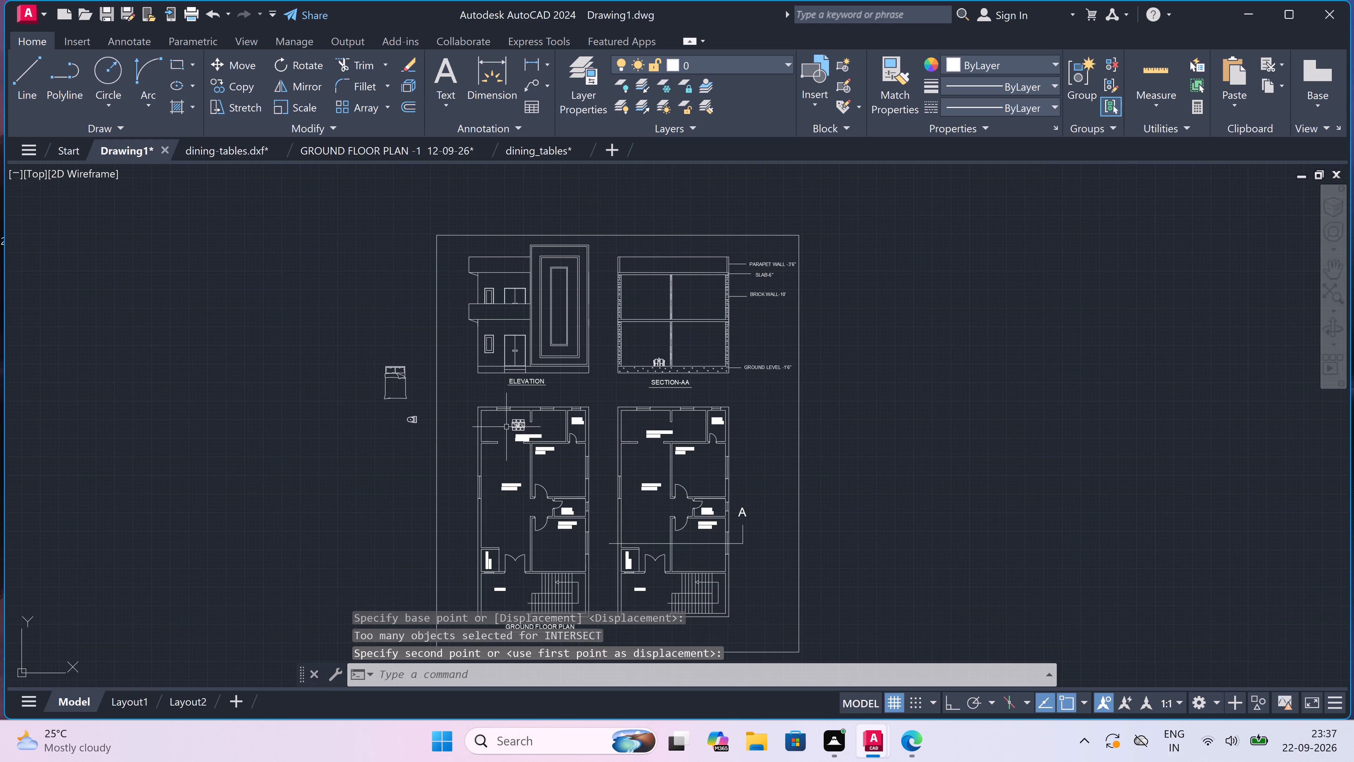
{"action": "scroll", "coordinate": [506, 427], "scroll_direction": "up", "scroll_amount": 1}
{"action": "scroll", "coordinate": [506, 427], "scroll_direction": "down", "scroll_amount": 1}
{"action": "scroll", "coordinate": [427, 415], "scroll_direction": "up", "scroll_amount": 1}
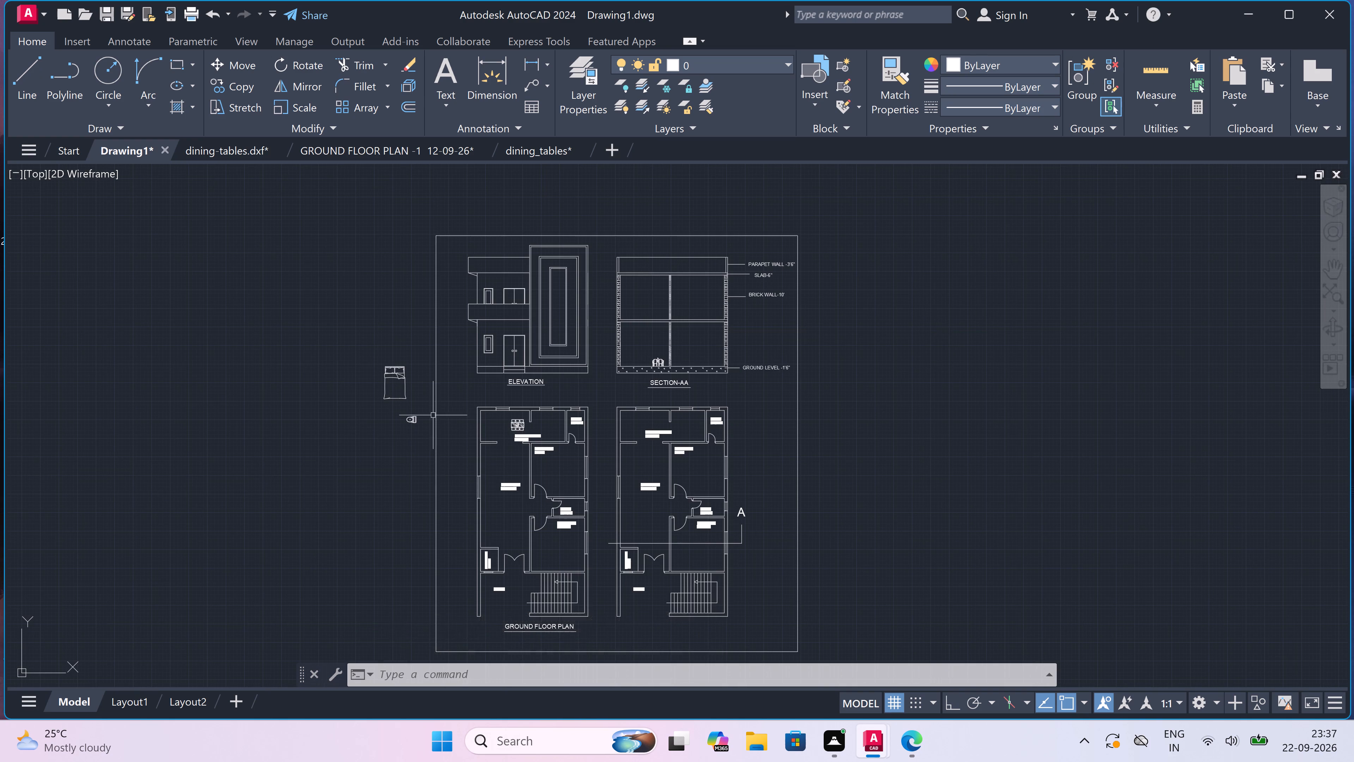
{"action": "scroll", "coordinate": [427, 415], "scroll_direction": "up", "scroll_amount": 1}
{"action": "scroll", "coordinate": [420, 306], "scroll_direction": "down", "scroll_amount": 1}
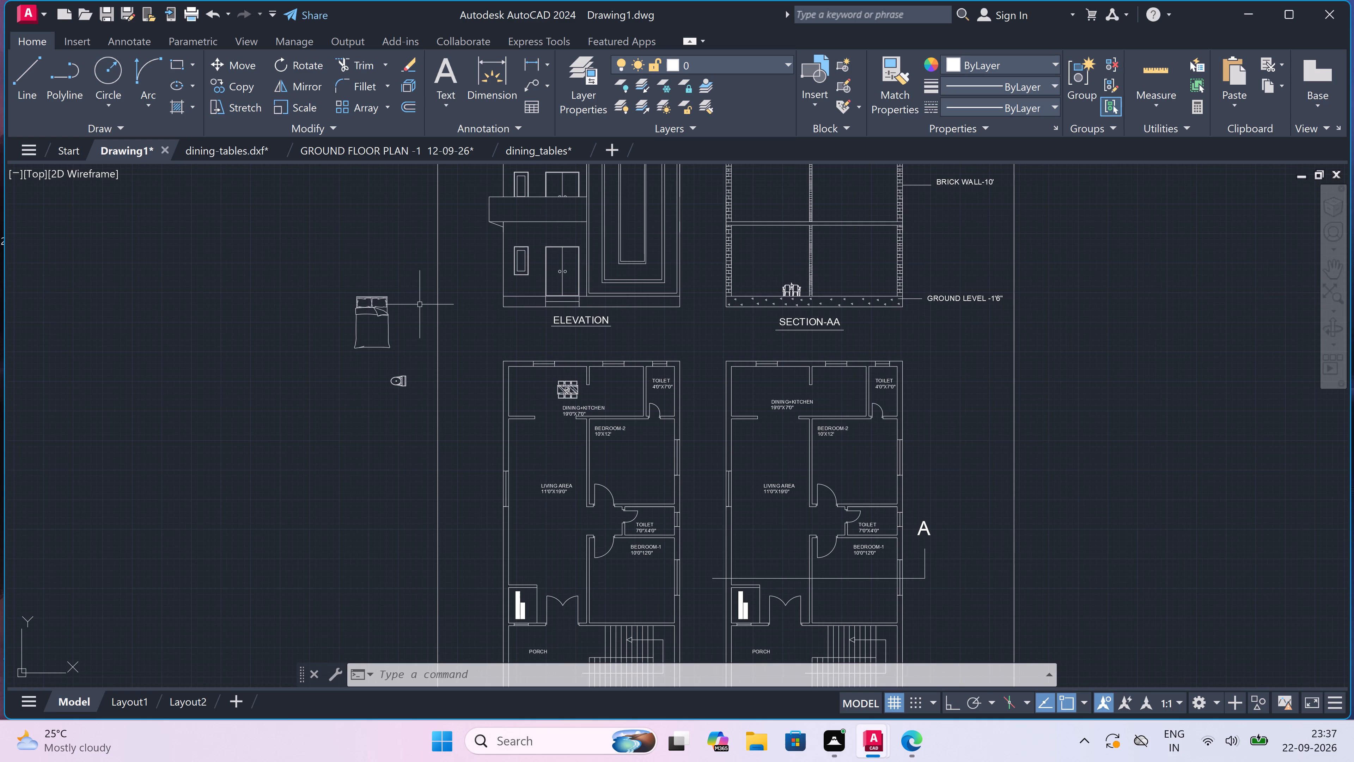
{"action": "scroll", "coordinate": [405, 259], "scroll_direction": "up", "scroll_amount": 2}
{"action": "left_click_drag", "start_coordinate": [399, 314], "coordinate": [375, 354]}
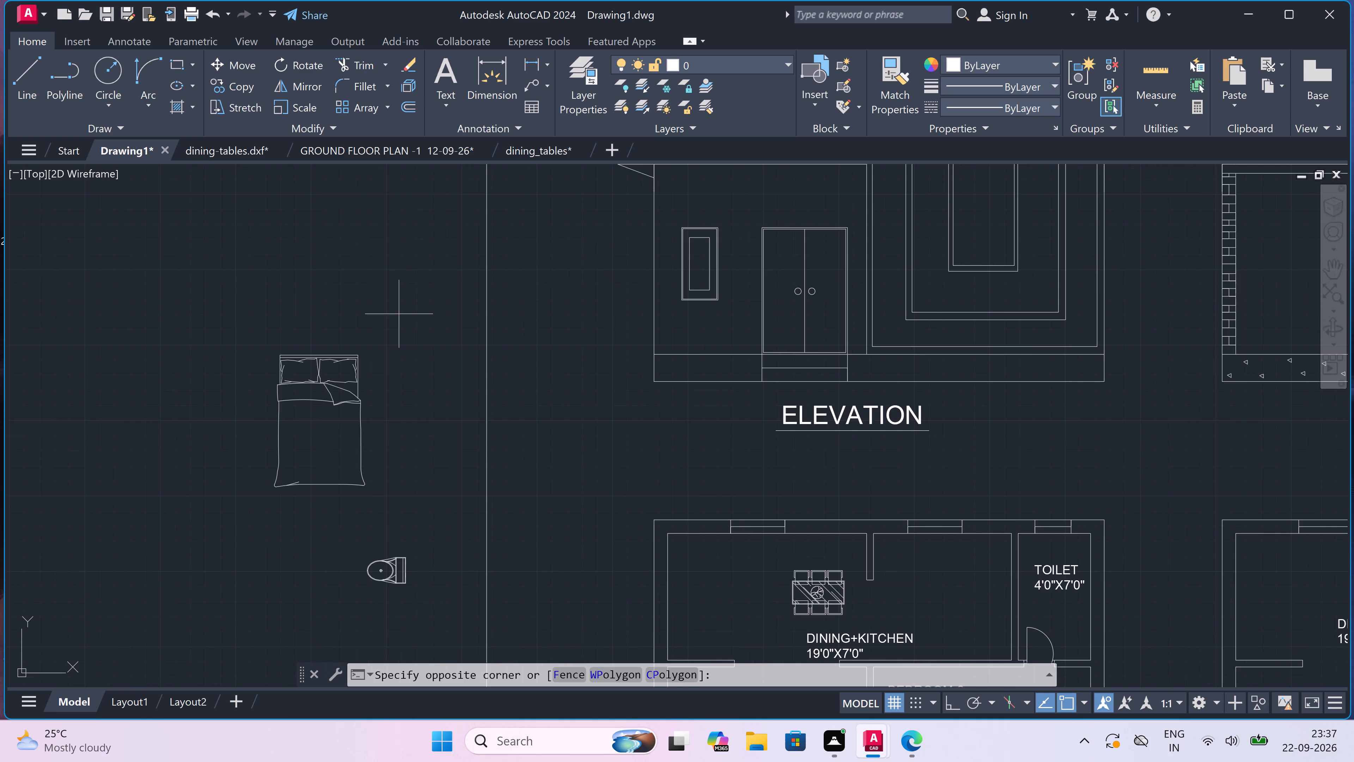
{"action": "left_click_drag", "start_coordinate": [375, 354], "coordinate": [381, 343]}
{"action": "left_click", "coordinate": [141, 532]}
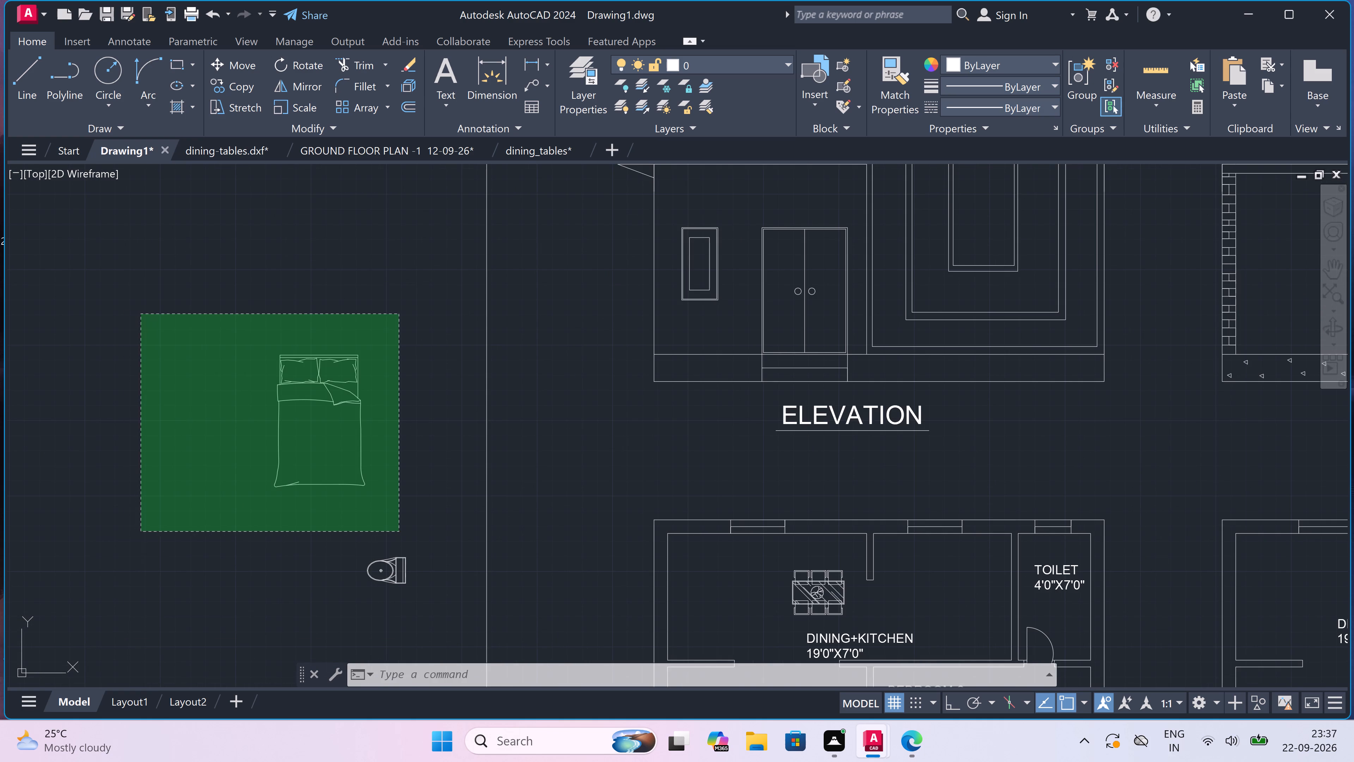
{"action": "left_click", "coordinate": [297, 60]}
{"action": "left_click_drag", "start_coordinate": [315, 364], "coordinate": [321, 361]}
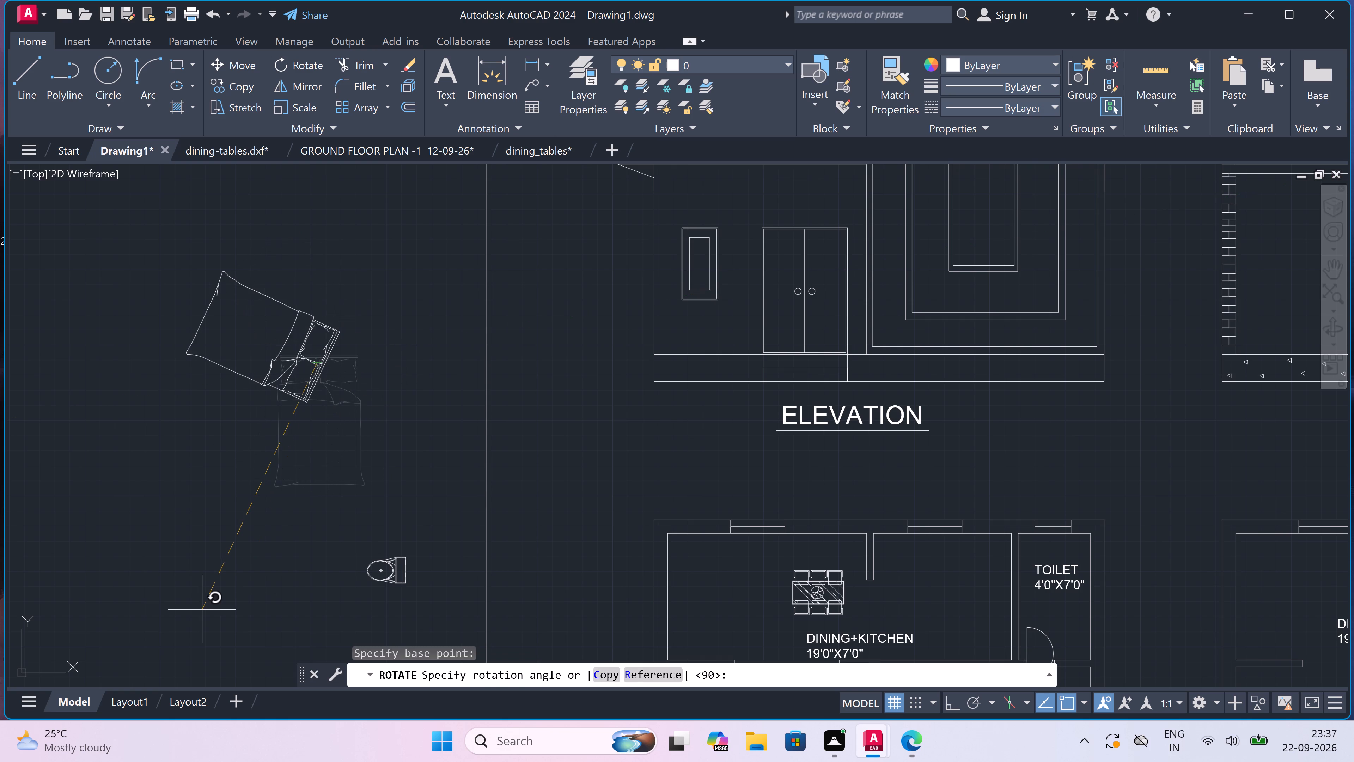
{"action": "key", "text": "F8"}
{"action": "left_click", "coordinate": [236, 564]}
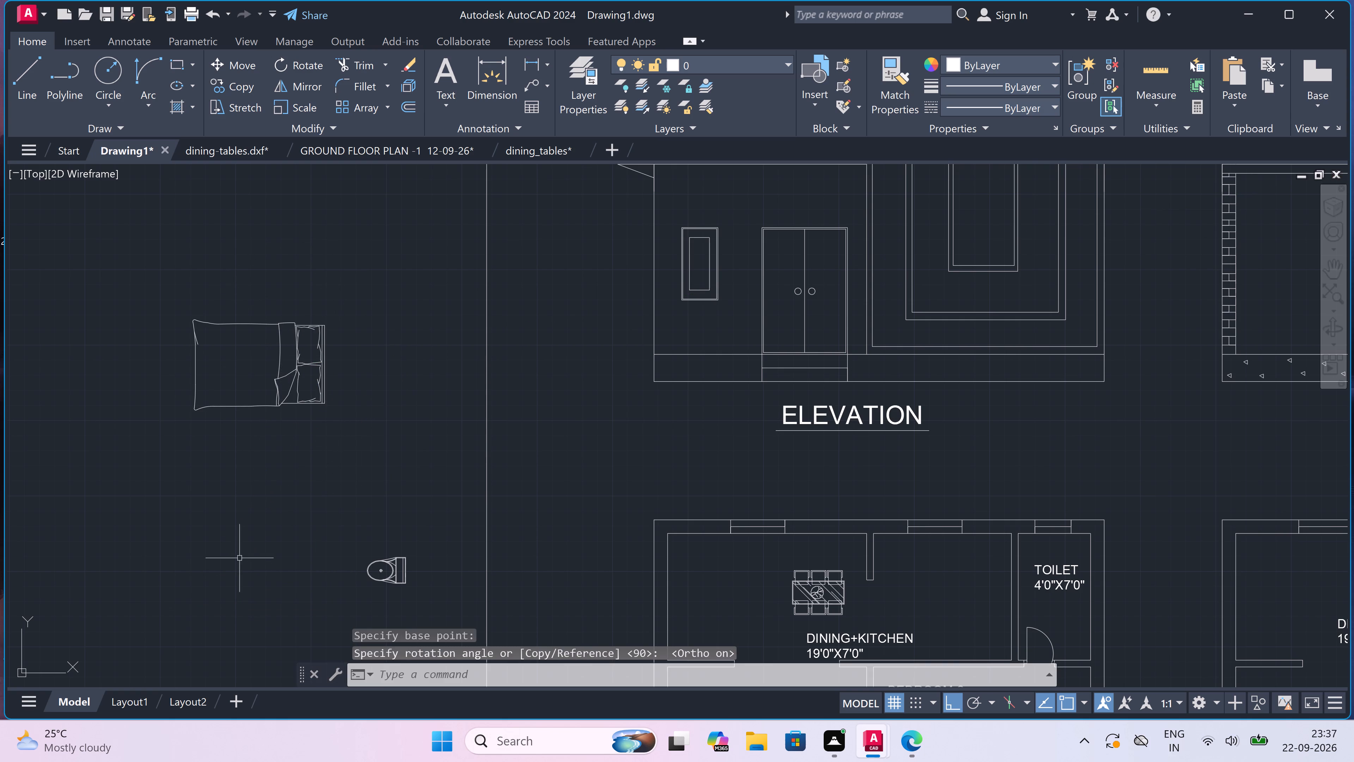
Copy the rotated bed into BEDROOM-2 of the ground floor plan, with its headboard against the outer window wall.
{"action": "left_click_drag", "start_coordinate": [344, 308], "coordinate": [335, 319]}
{"action": "left_click", "coordinate": [172, 449]}
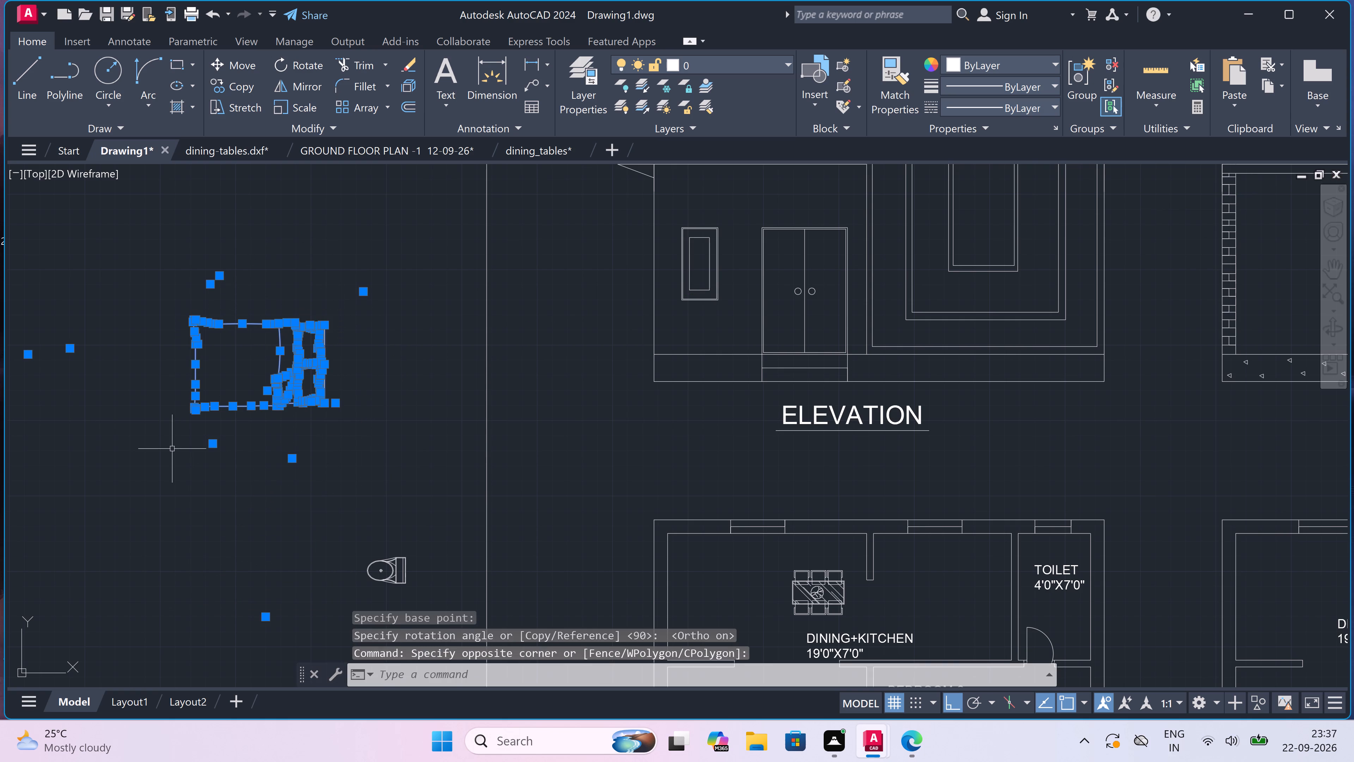
{"action": "left_click", "coordinate": [247, 91]}
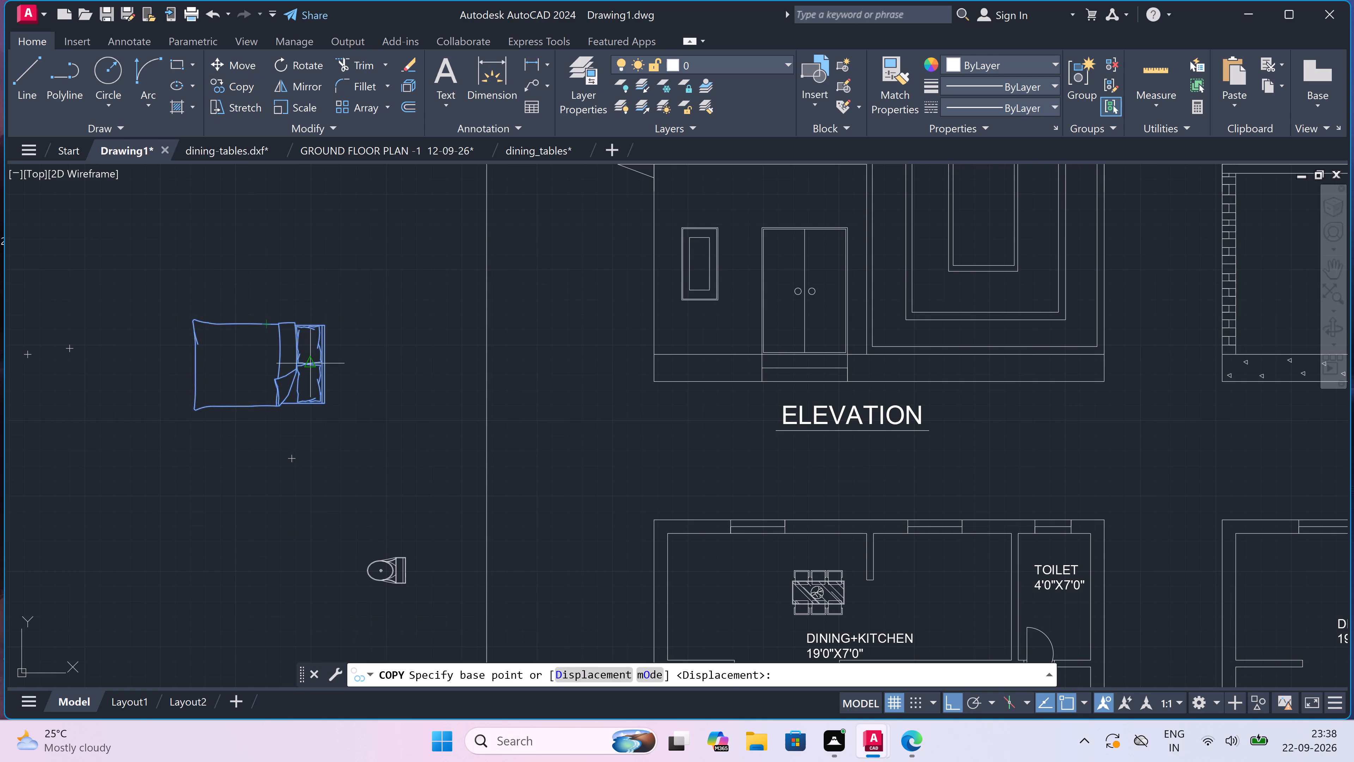
{"action": "left_click_drag", "start_coordinate": [318, 363], "coordinate": [330, 363]}
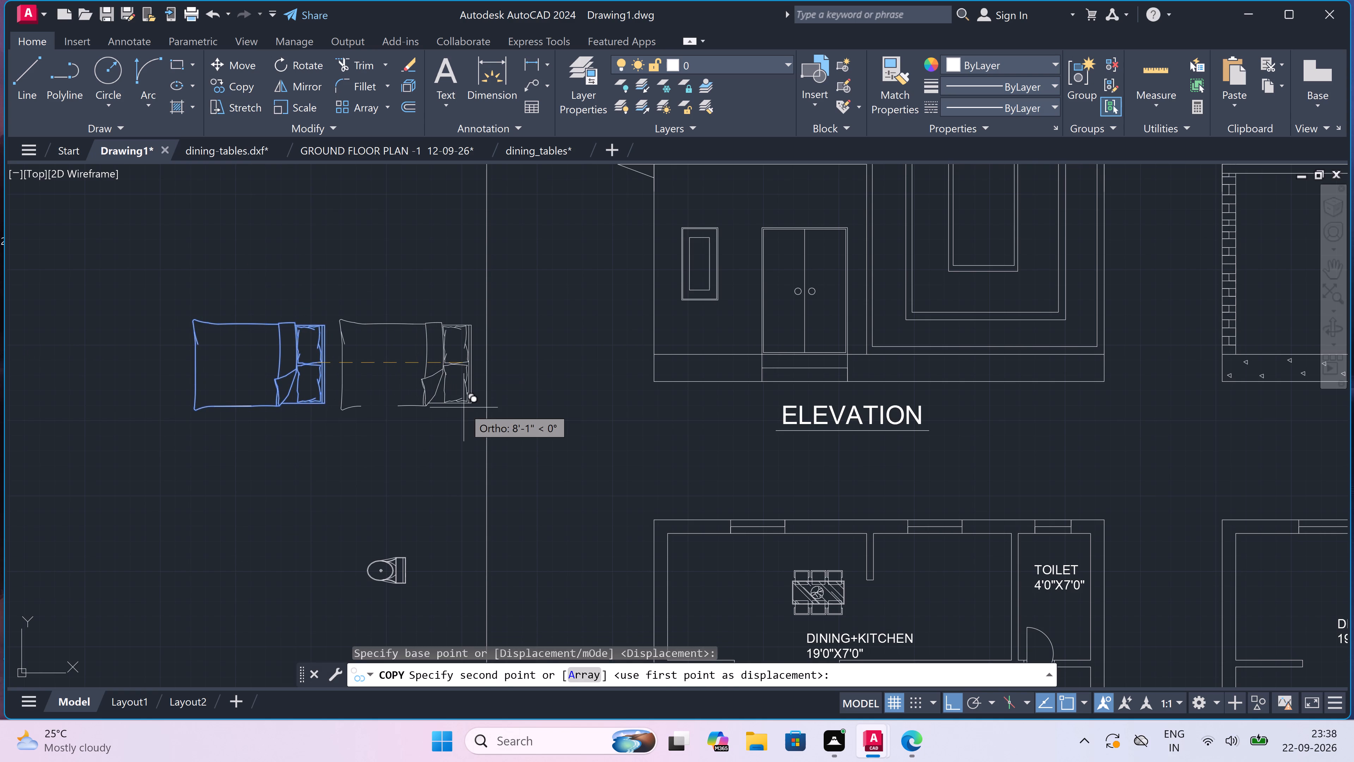
{"action": "key", "text": "F8"}
{"action": "scroll", "coordinate": [464, 407], "scroll_direction": "down", "scroll_amount": 2}
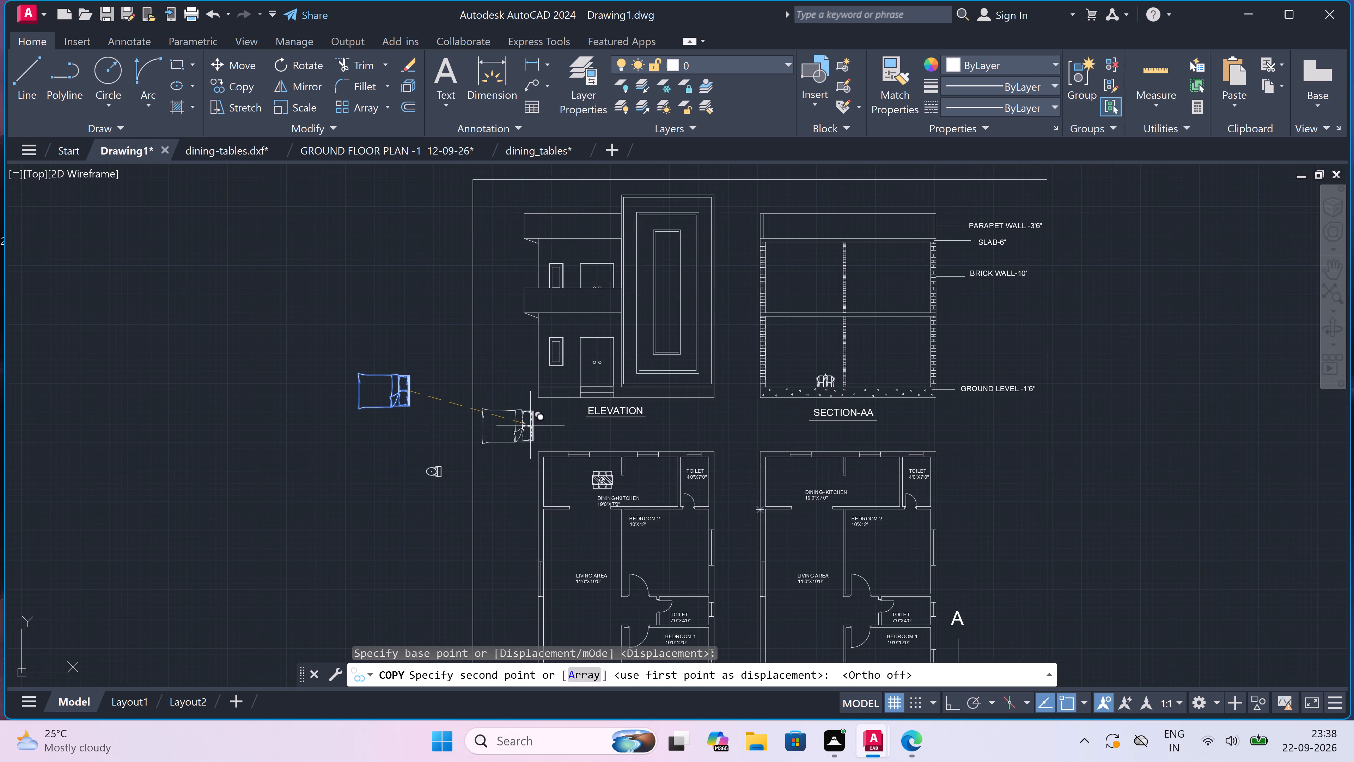
{"action": "scroll", "coordinate": [565, 438], "scroll_direction": "down", "scroll_amount": 2}
{"action": "scroll", "coordinate": [641, 467], "scroll_direction": "up", "scroll_amount": 2}
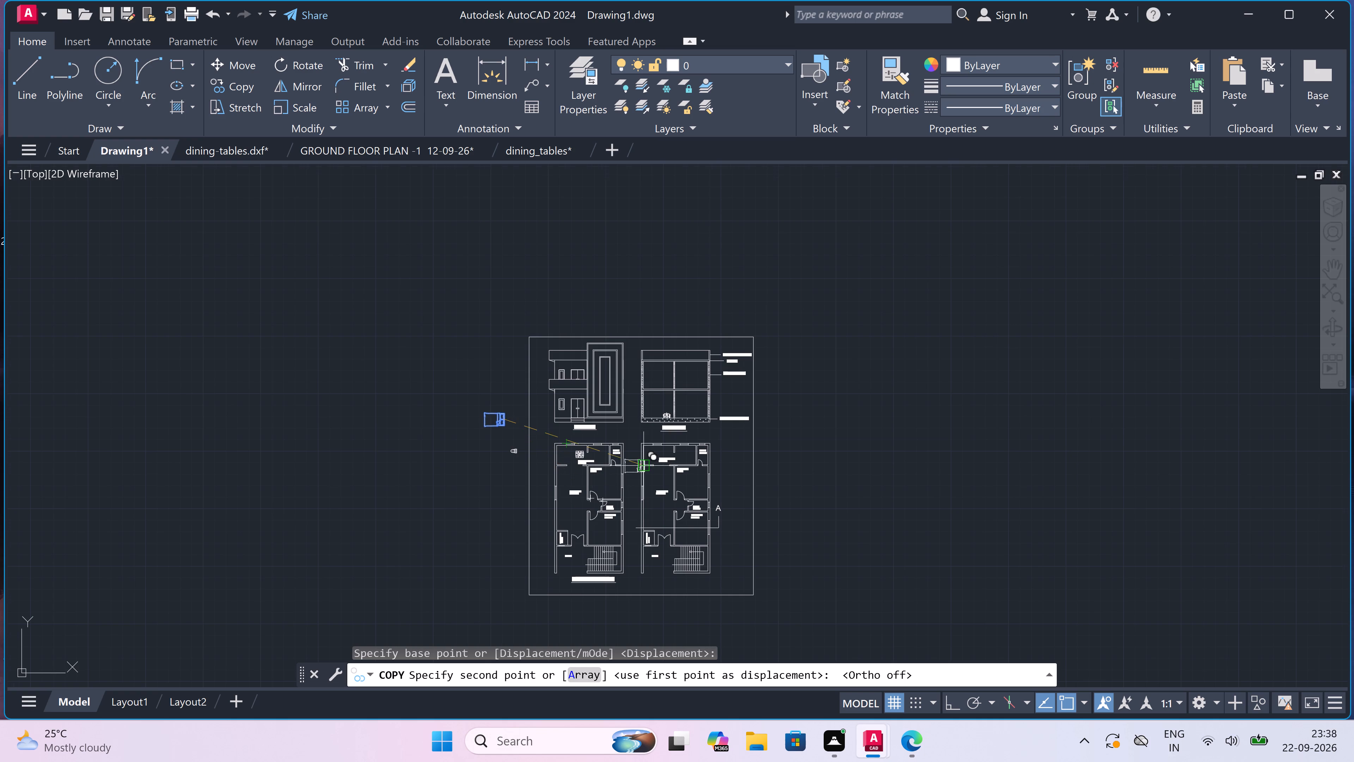
{"action": "scroll", "coordinate": [641, 467], "scroll_direction": "up", "scroll_amount": 1}
{"action": "scroll", "coordinate": [547, 537], "scroll_direction": "up", "scroll_amount": 3}
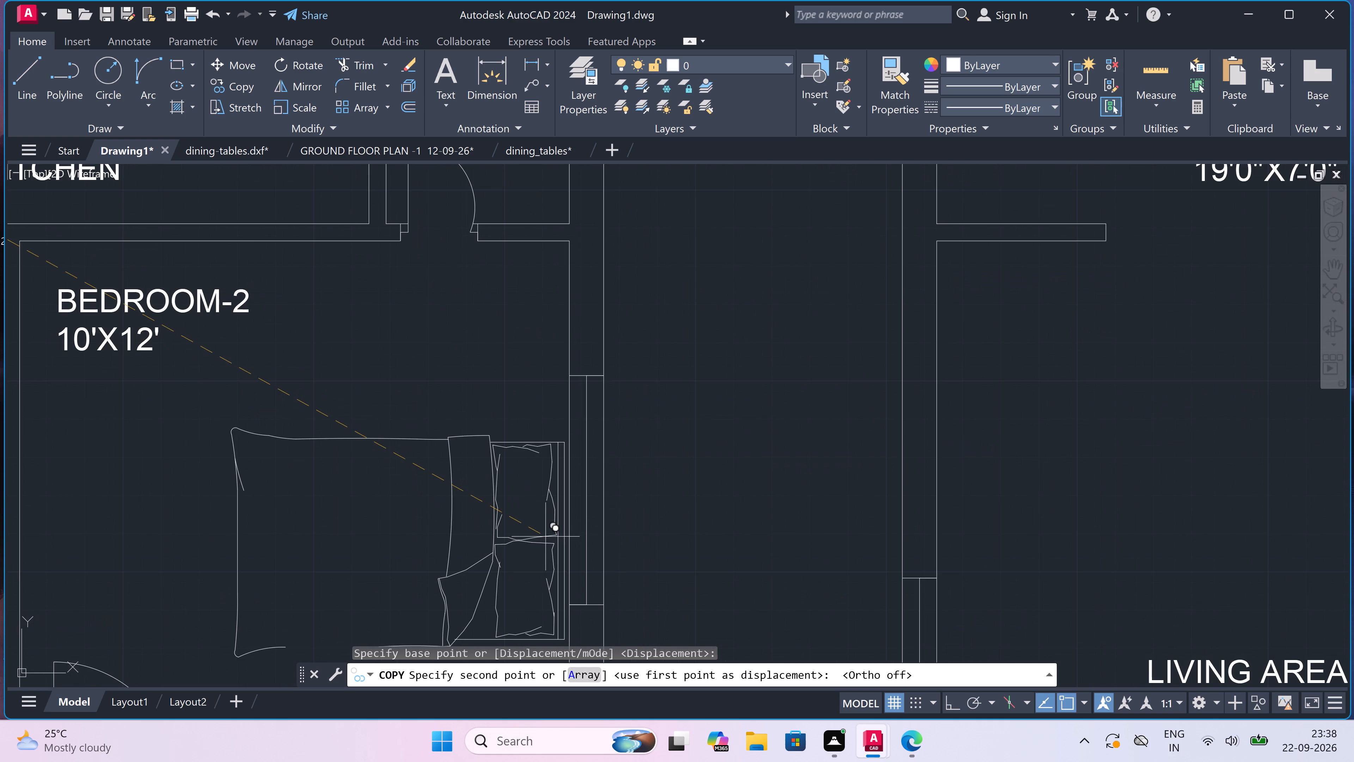
{"action": "scroll", "coordinate": [541, 529], "scroll_direction": "up", "scroll_amount": 3}
{"action": "left_click", "coordinate": [542, 527]}
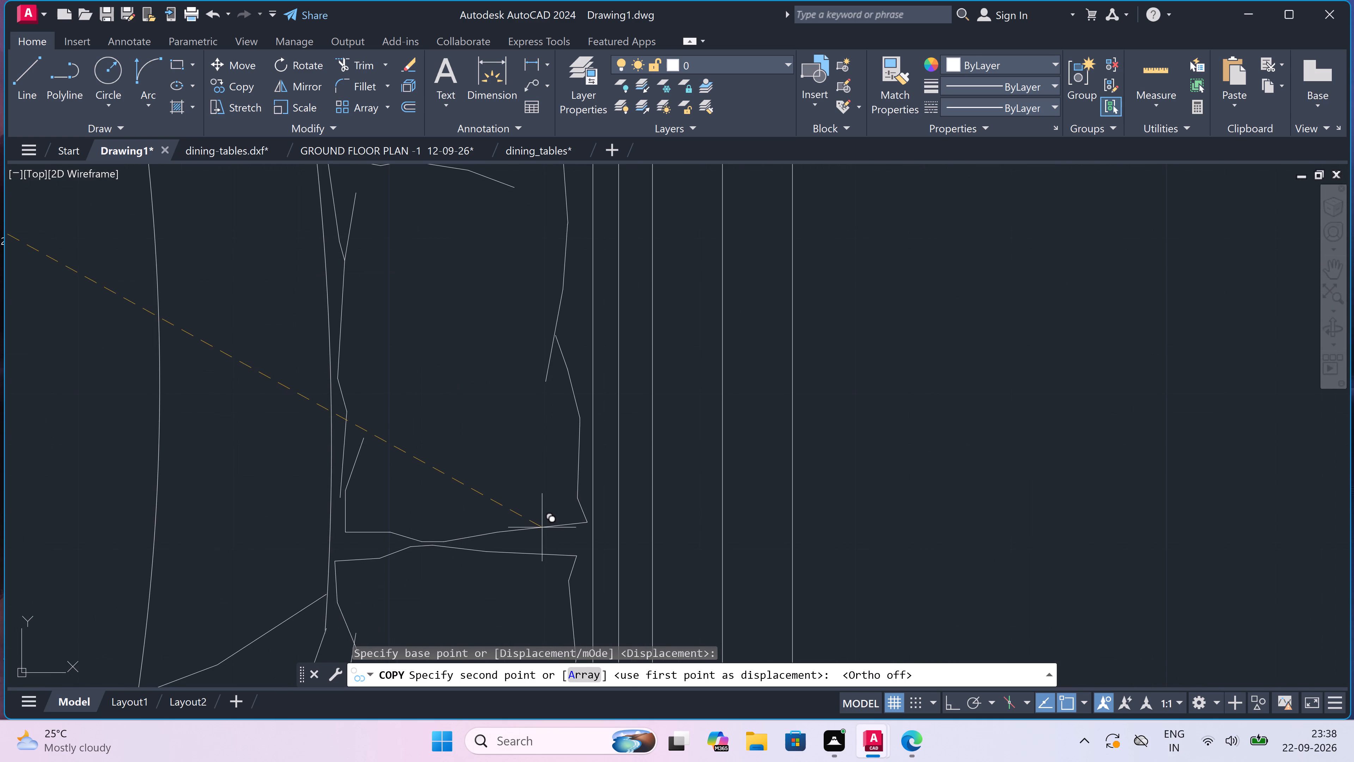
Place another copy of the bed in BEDROOM-1 below its label, with the headboard near the outer window wall.
{"action": "scroll", "coordinate": [542, 503], "scroll_direction": "down", "scroll_amount": 8}
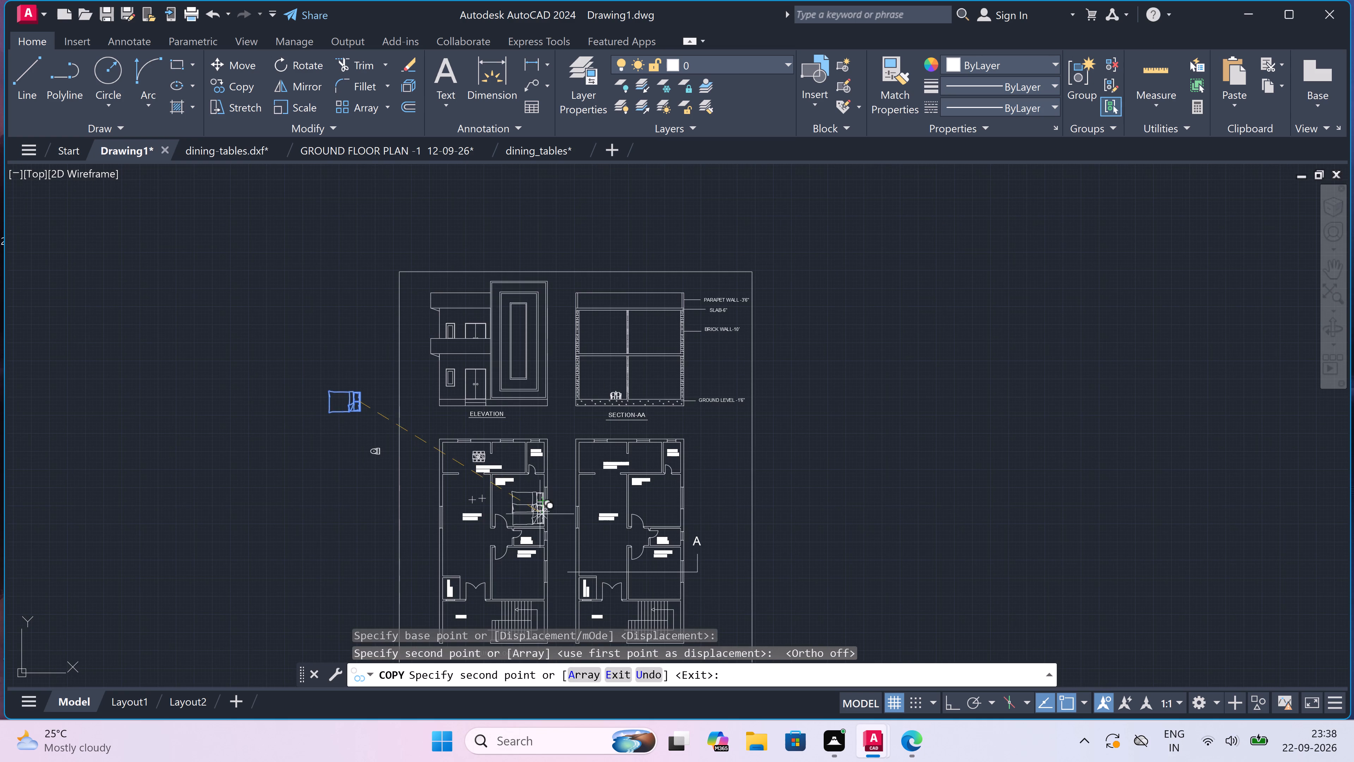
{"action": "scroll", "coordinate": [508, 599], "scroll_direction": "up", "scroll_amount": 4}
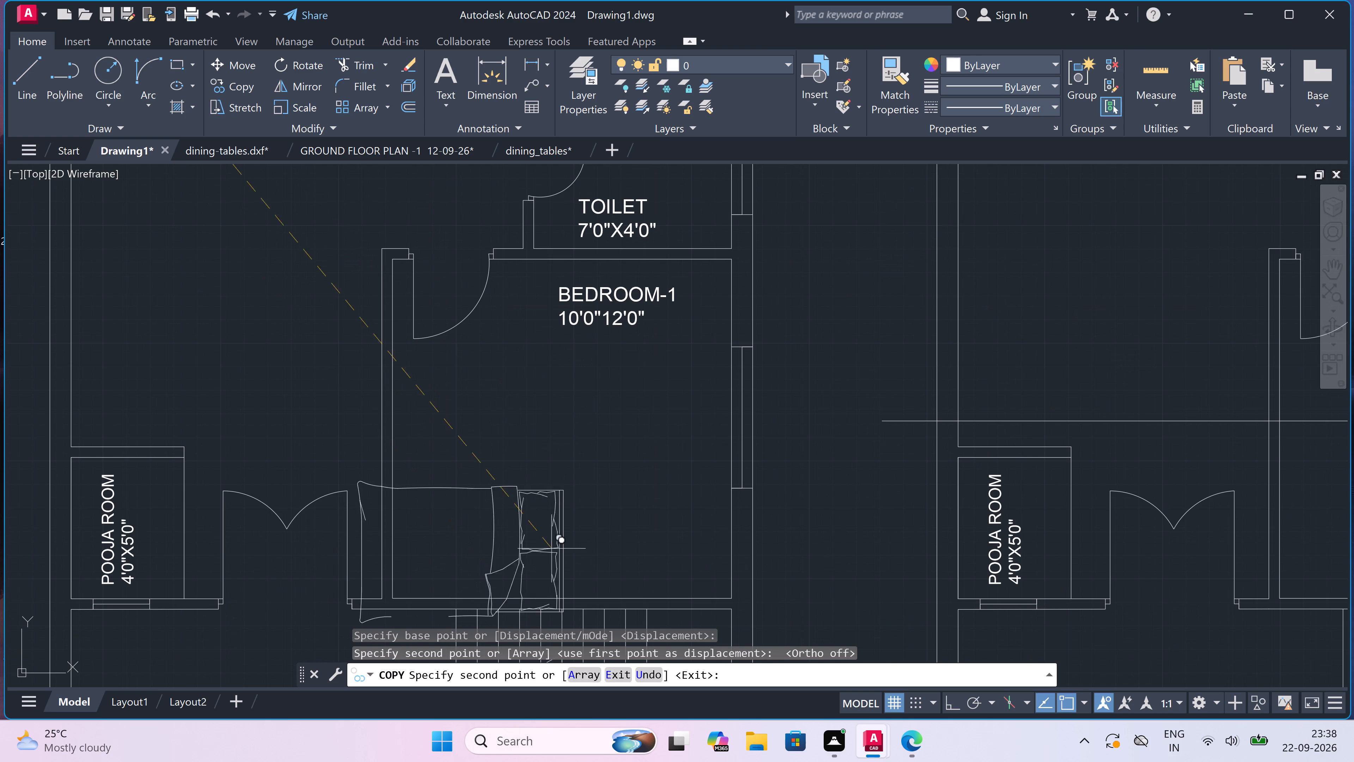
{"action": "scroll", "coordinate": [654, 397], "scroll_direction": "up", "scroll_amount": 2}
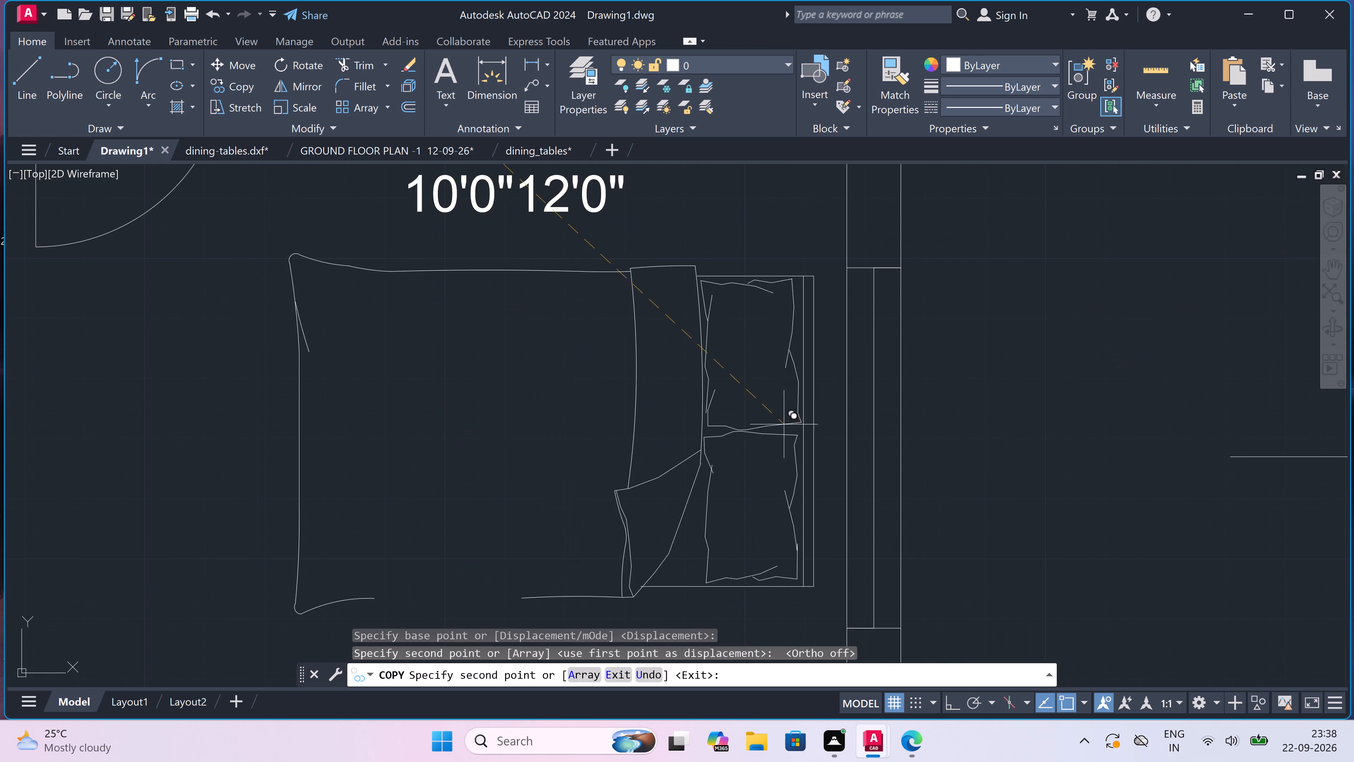
{"action": "left_click", "coordinate": [804, 436]}
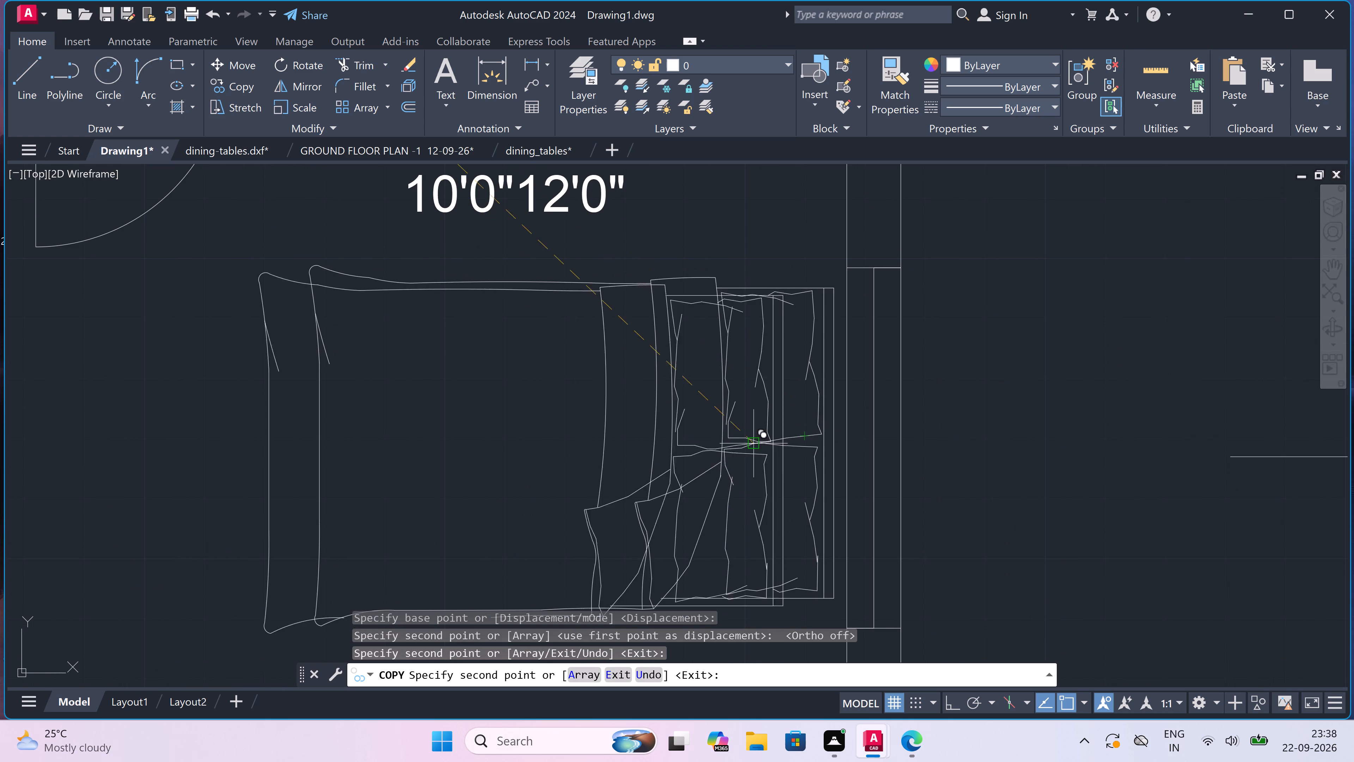
{"action": "scroll", "coordinate": [689, 440], "scroll_direction": "down", "scroll_amount": 6}
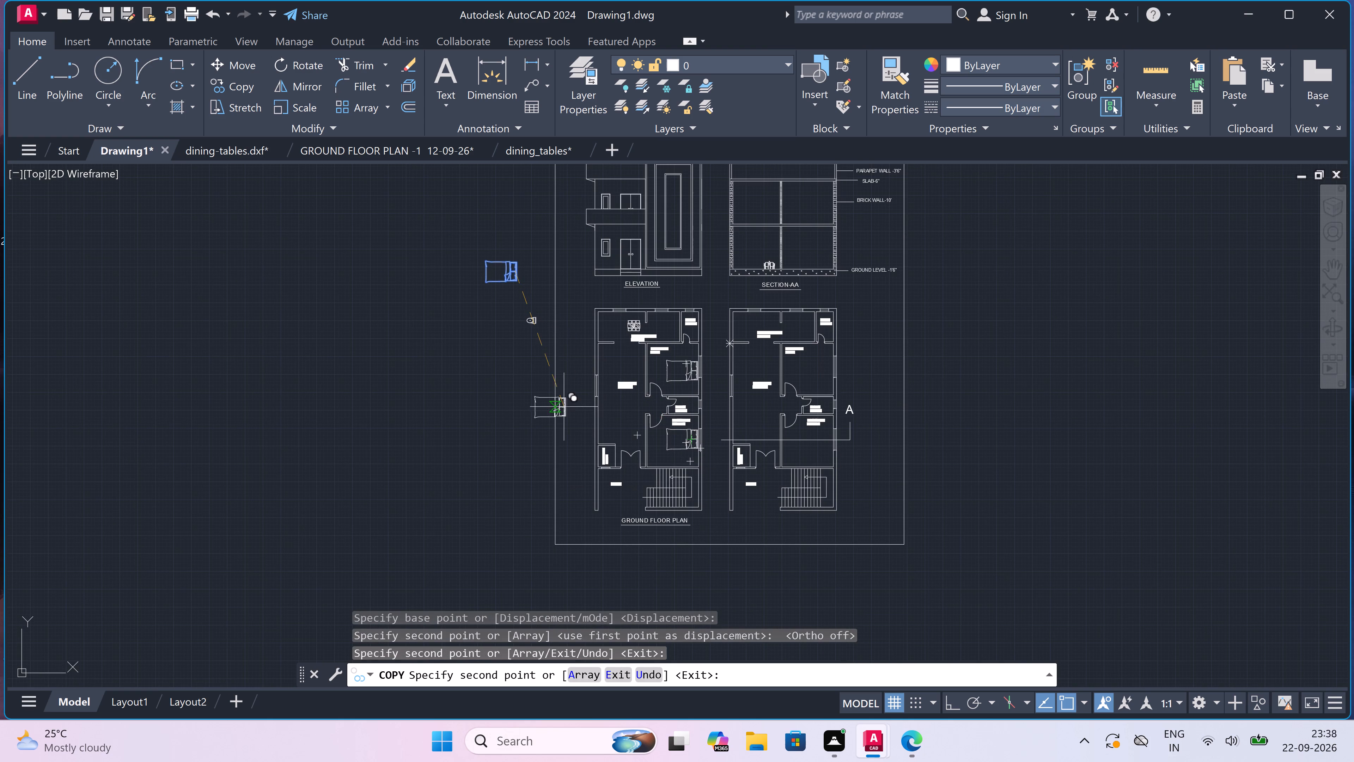
{"action": "key", "text": "Escape"}
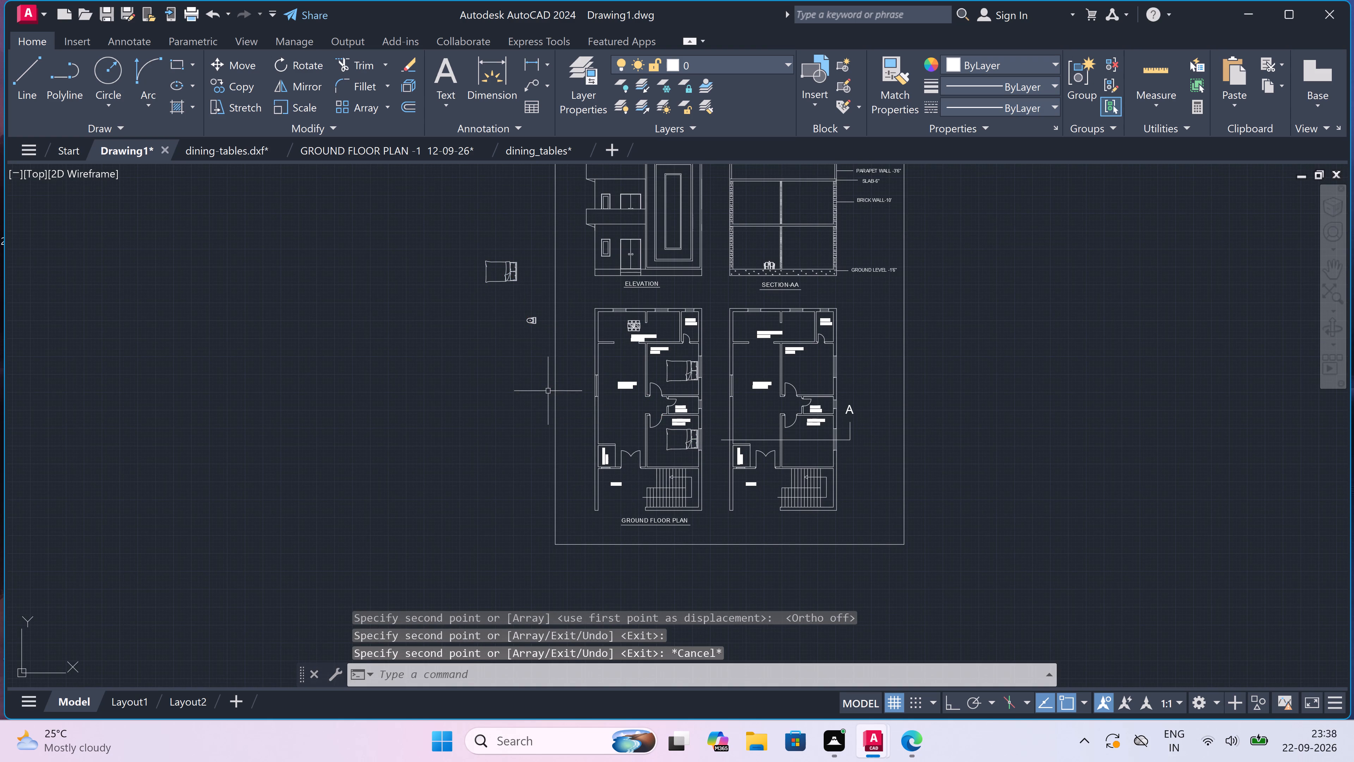
Copy the loose toilet fixture into the ground floor plan's 7'0"X4'0" toilet, with its tank against the outer window wall.
{"action": "scroll", "coordinate": [514, 267], "scroll_direction": "up", "scroll_amount": 2}
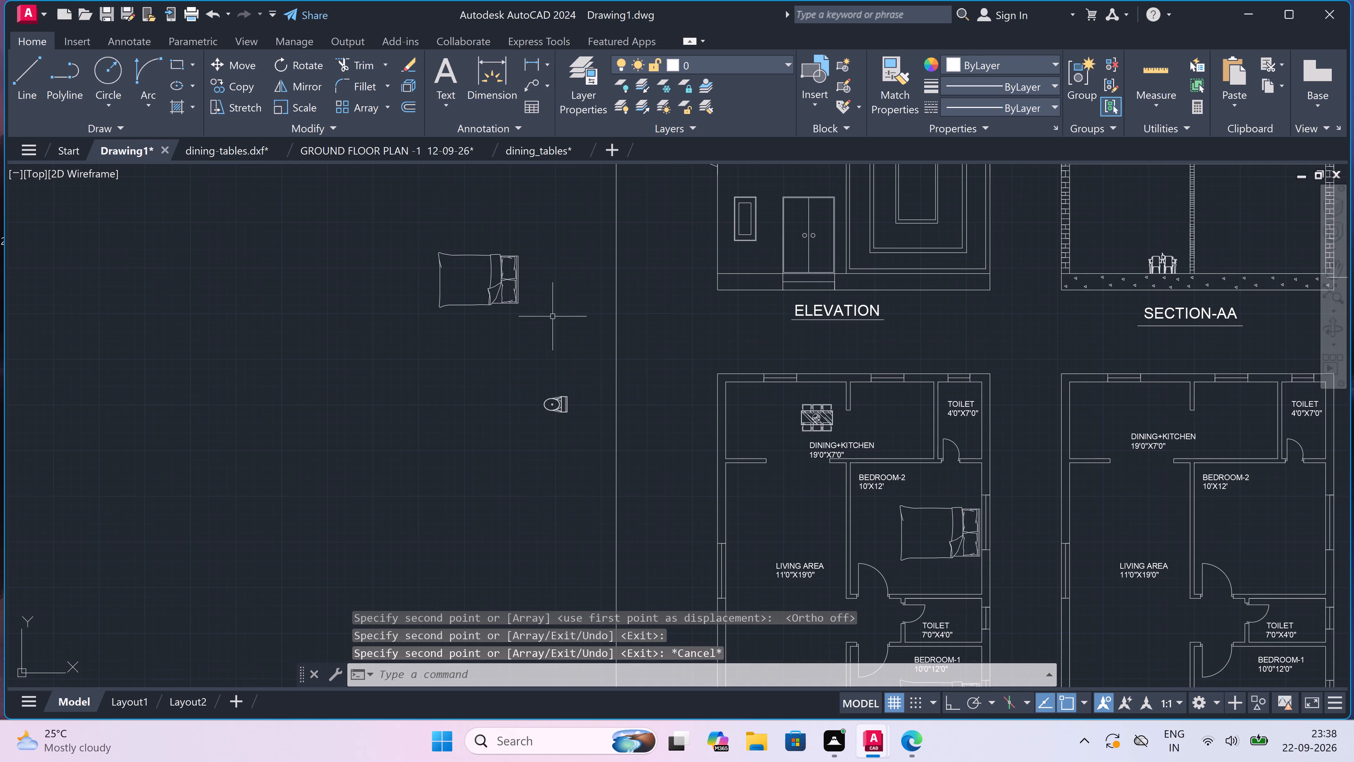
{"action": "scroll", "coordinate": [573, 351], "scroll_direction": "down", "scroll_amount": 1}
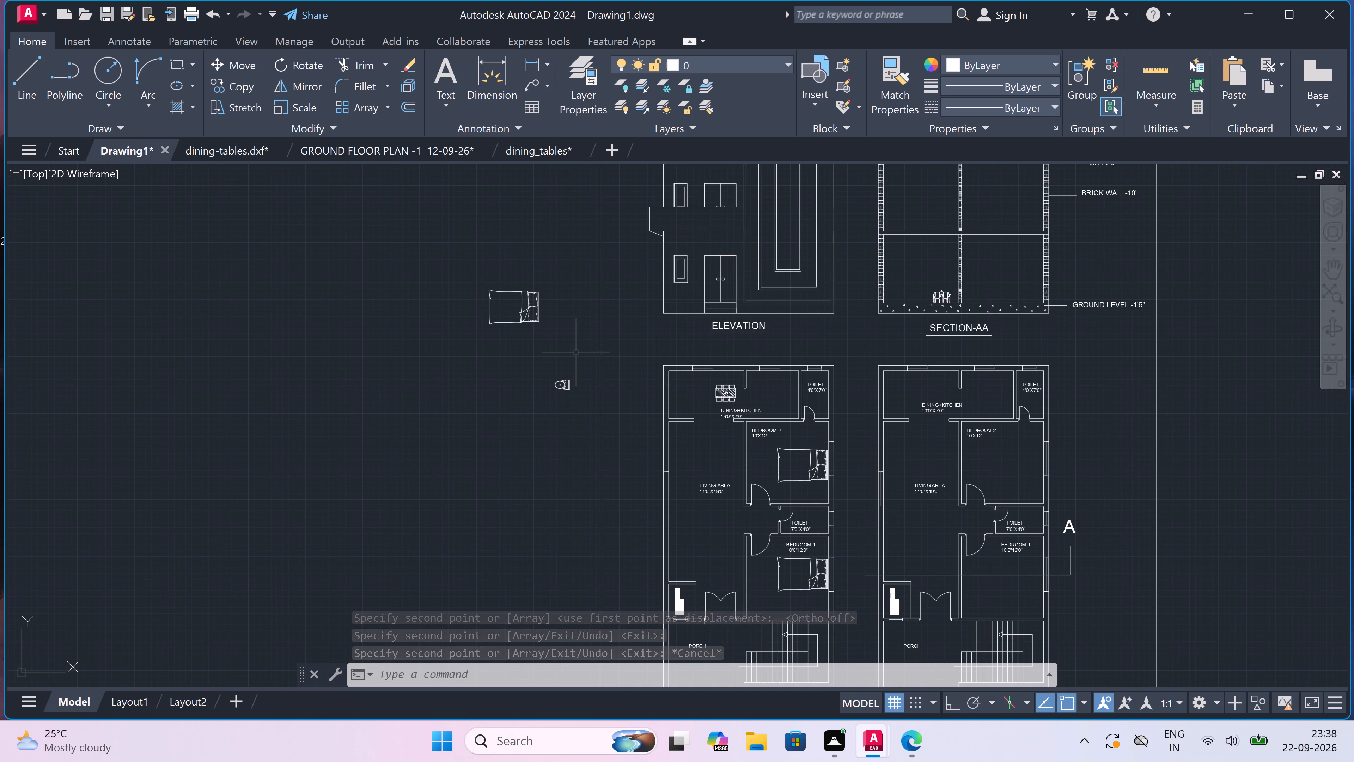
{"action": "left_click", "coordinate": [579, 360]}
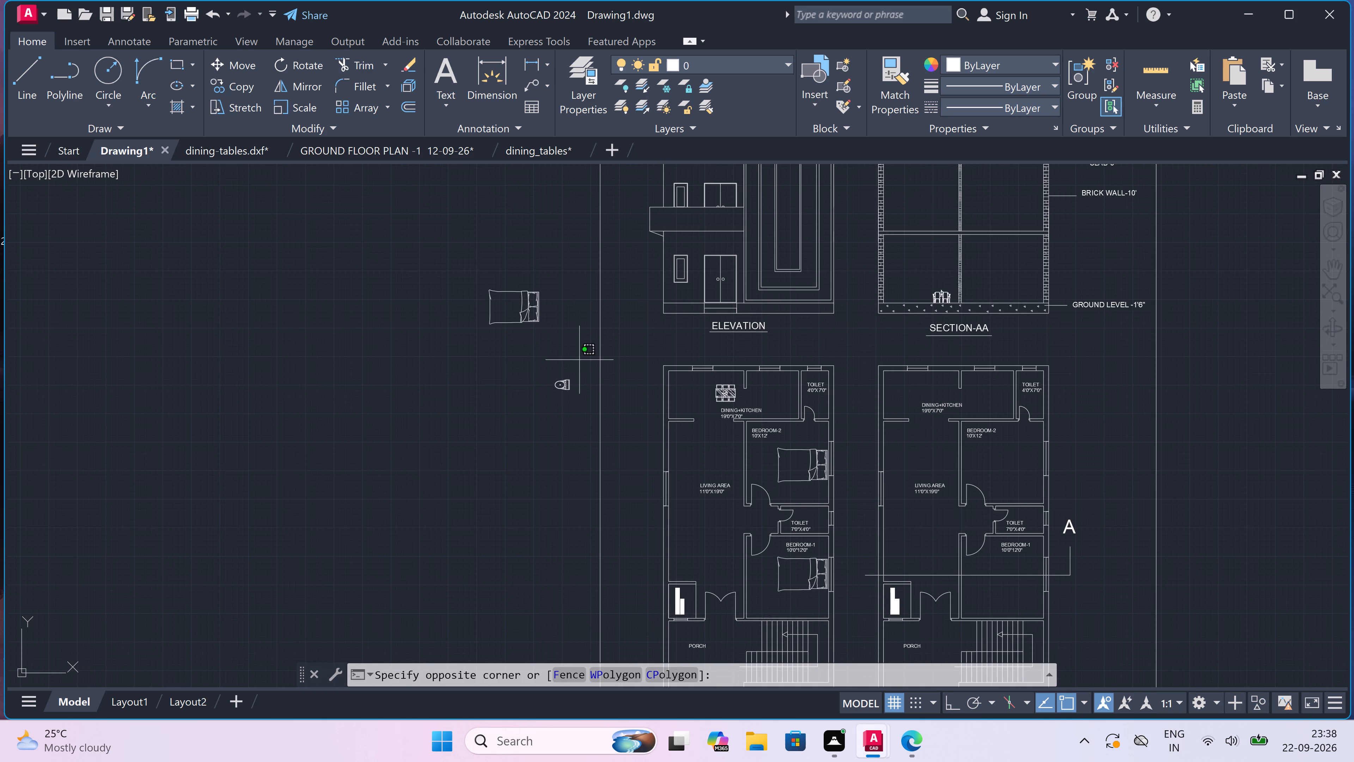
{"action": "left_click", "coordinate": [531, 420]}
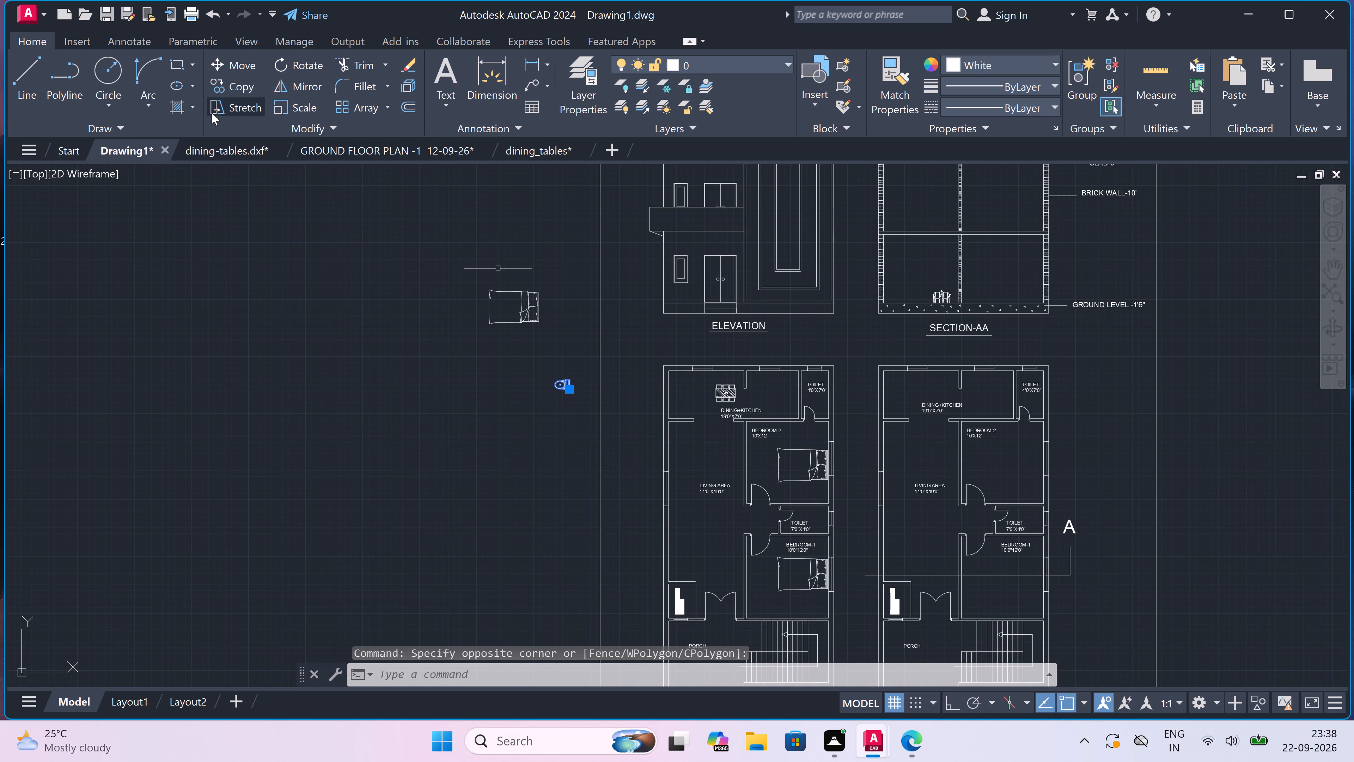
{"action": "left_click", "coordinate": [223, 80]}
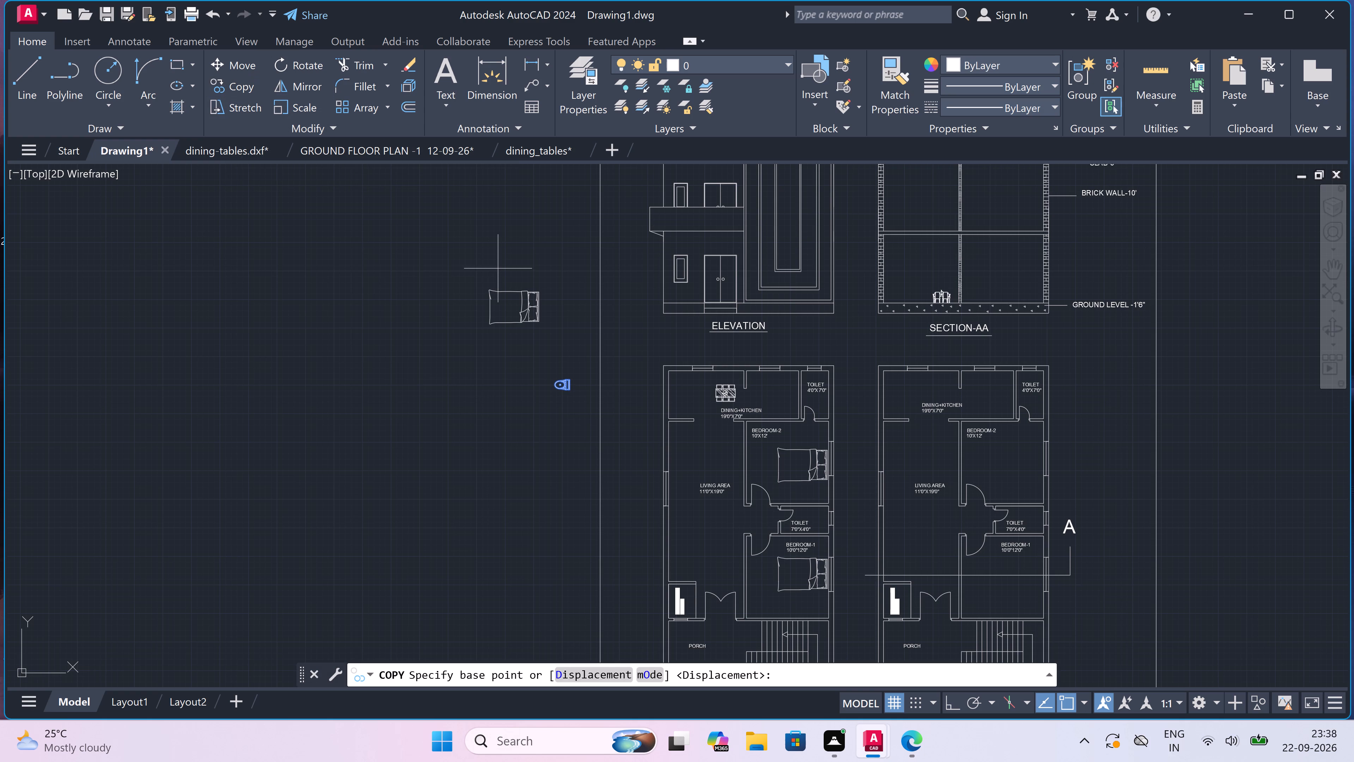
{"action": "scroll", "coordinate": [536, 369], "scroll_direction": "up", "scroll_amount": 3}
{"action": "scroll", "coordinate": [671, 427], "scroll_direction": "up", "scroll_amount": 1}
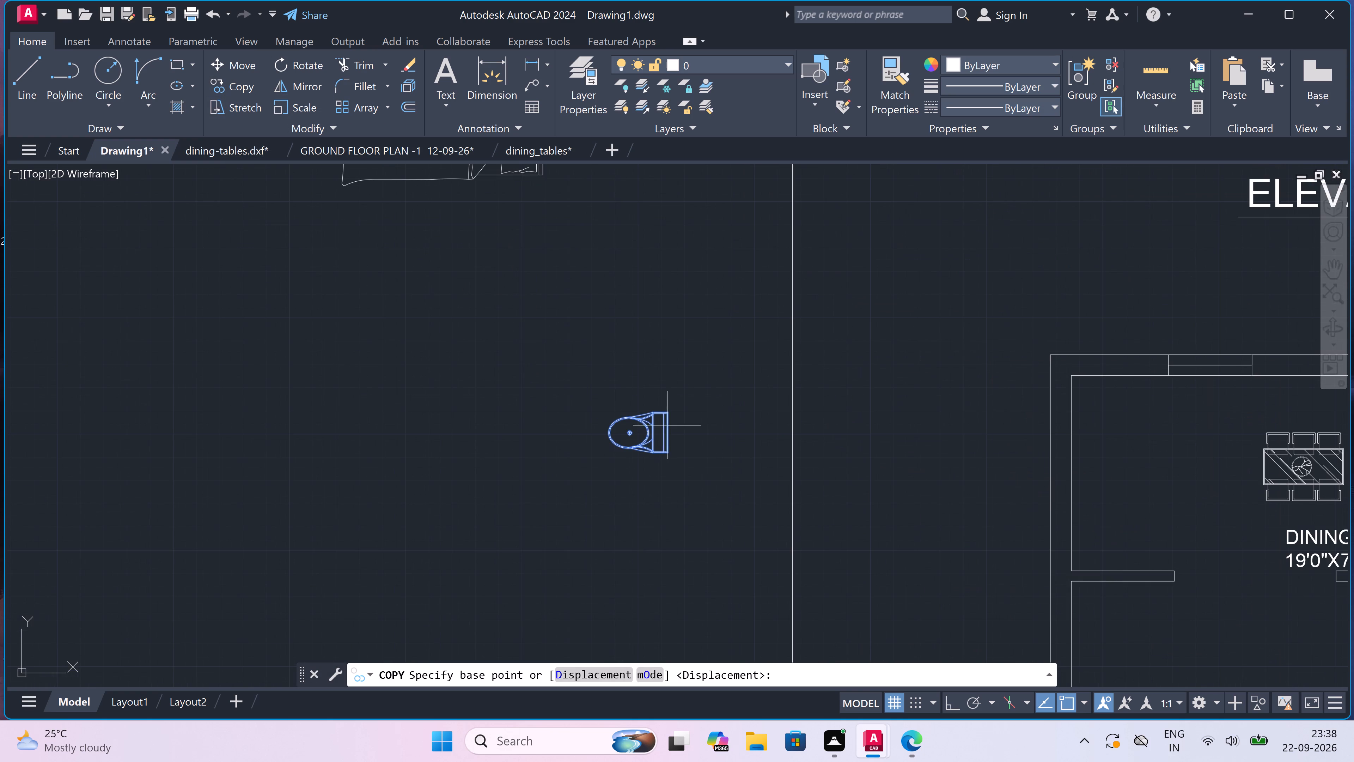
{"action": "scroll", "coordinate": [671, 427], "scroll_direction": "up", "scroll_amount": 1}
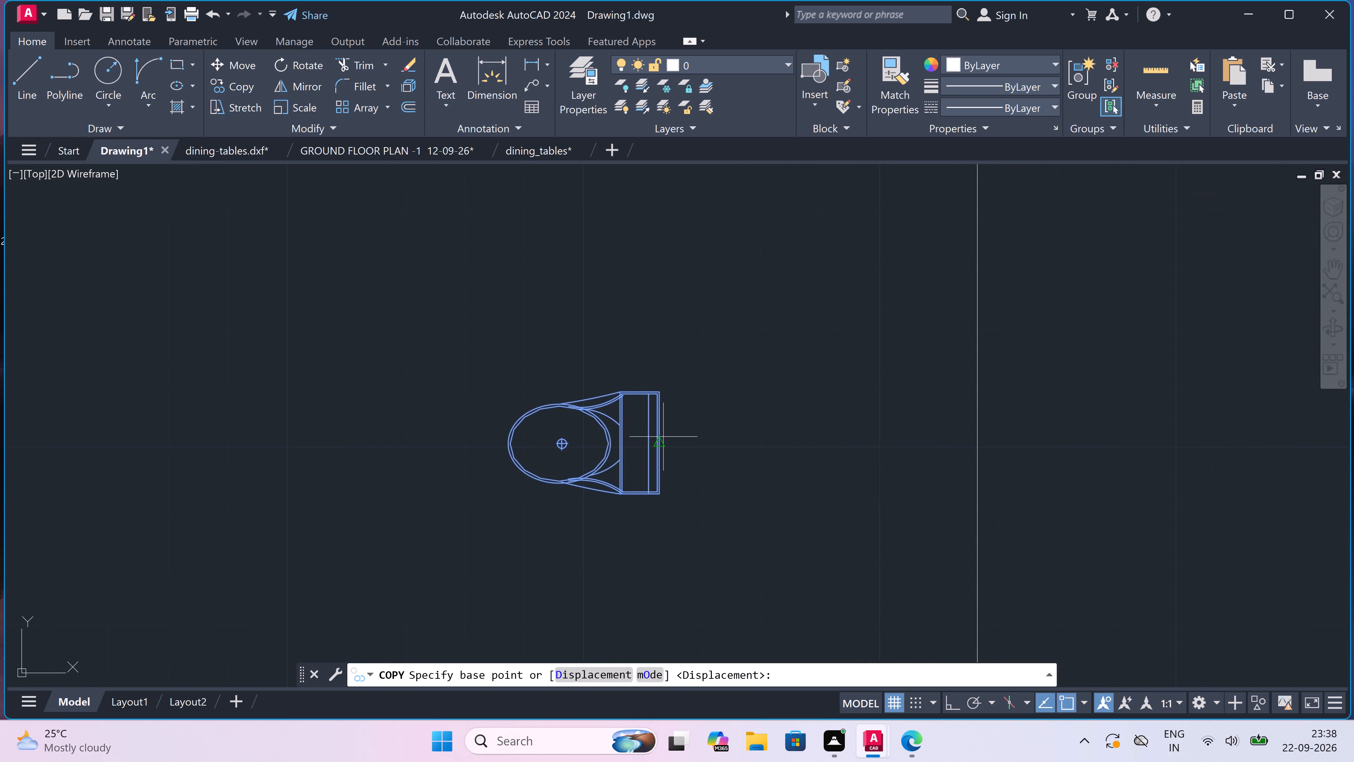
{"action": "left_click", "coordinate": [662, 438]}
{"action": "scroll", "coordinate": [493, 457], "scroll_direction": "down", "scroll_amount": 6}
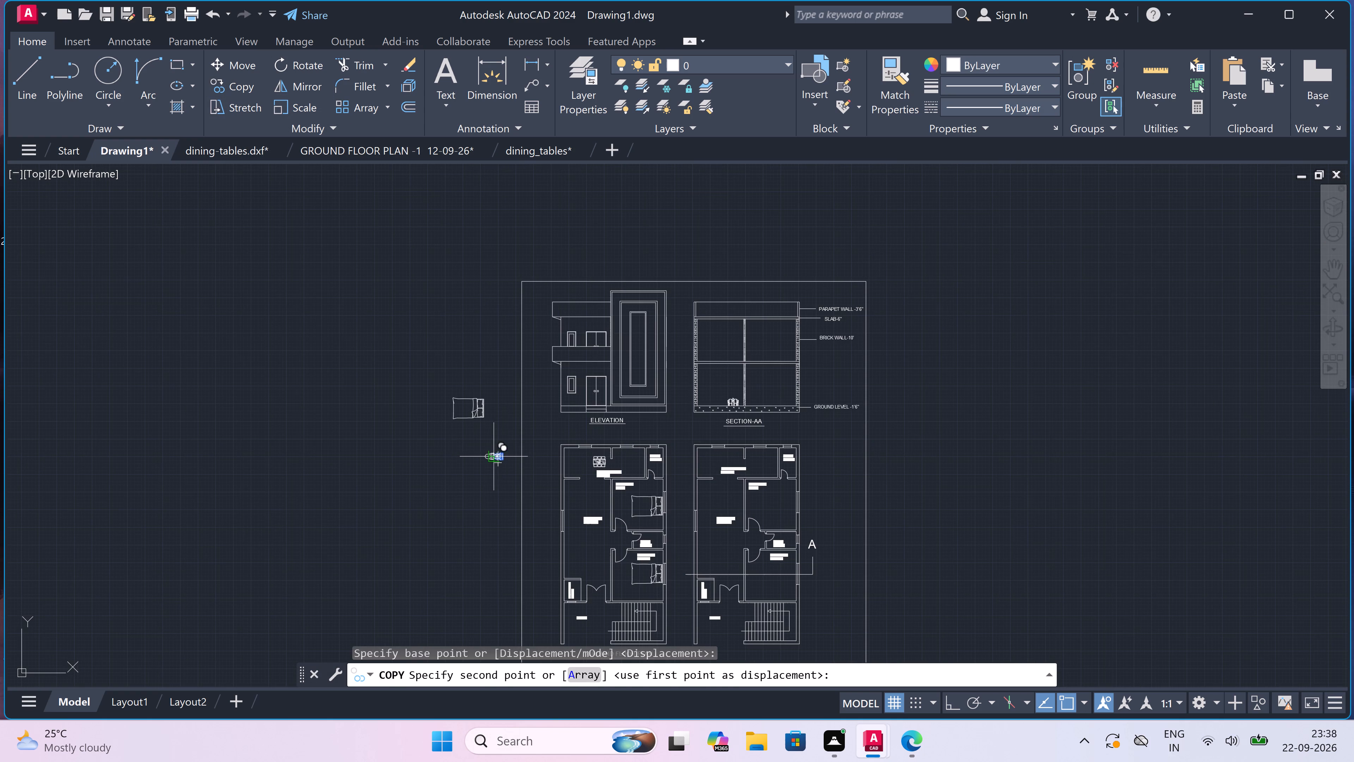
{"action": "scroll", "coordinate": [632, 543], "scroll_direction": "up", "scroll_amount": 3}
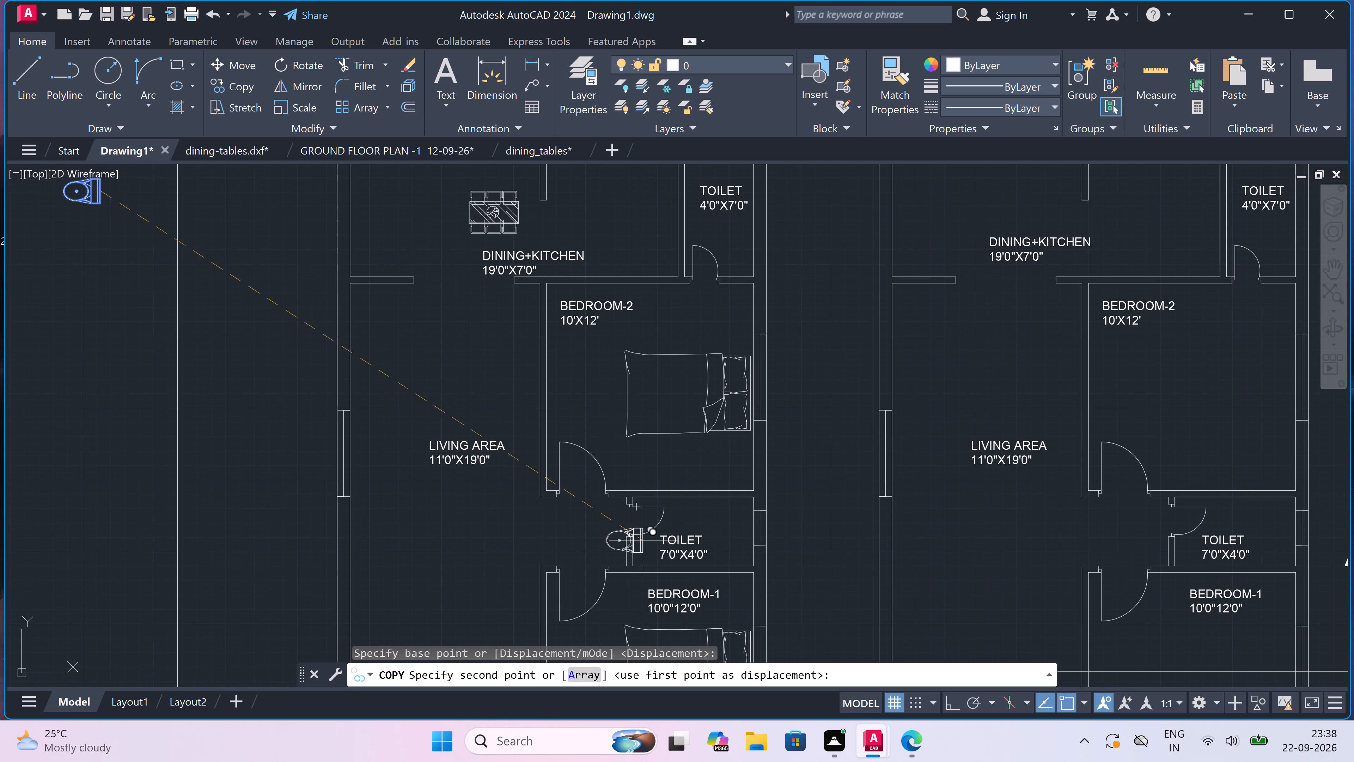
{"action": "scroll", "coordinate": [745, 525], "scroll_direction": "up", "scroll_amount": 3}
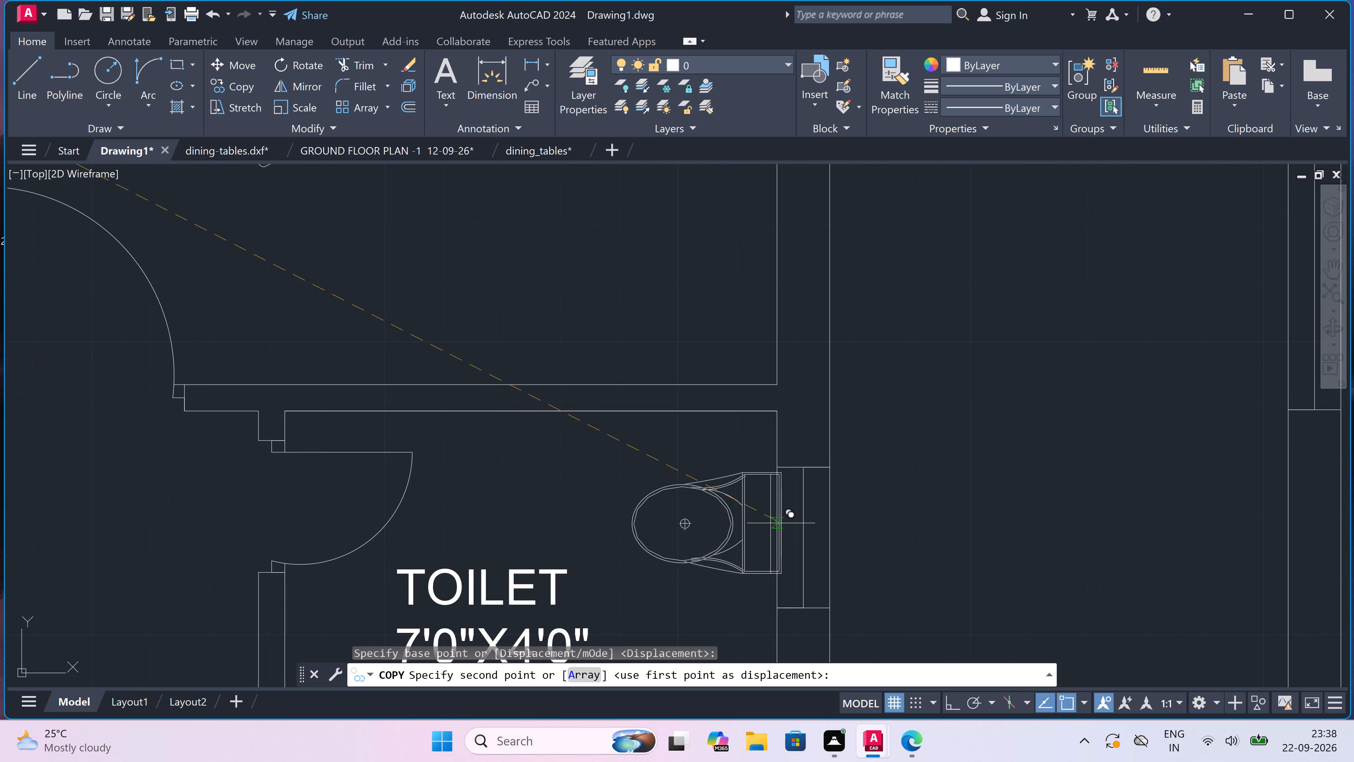
{"action": "left_click", "coordinate": [770, 530]}
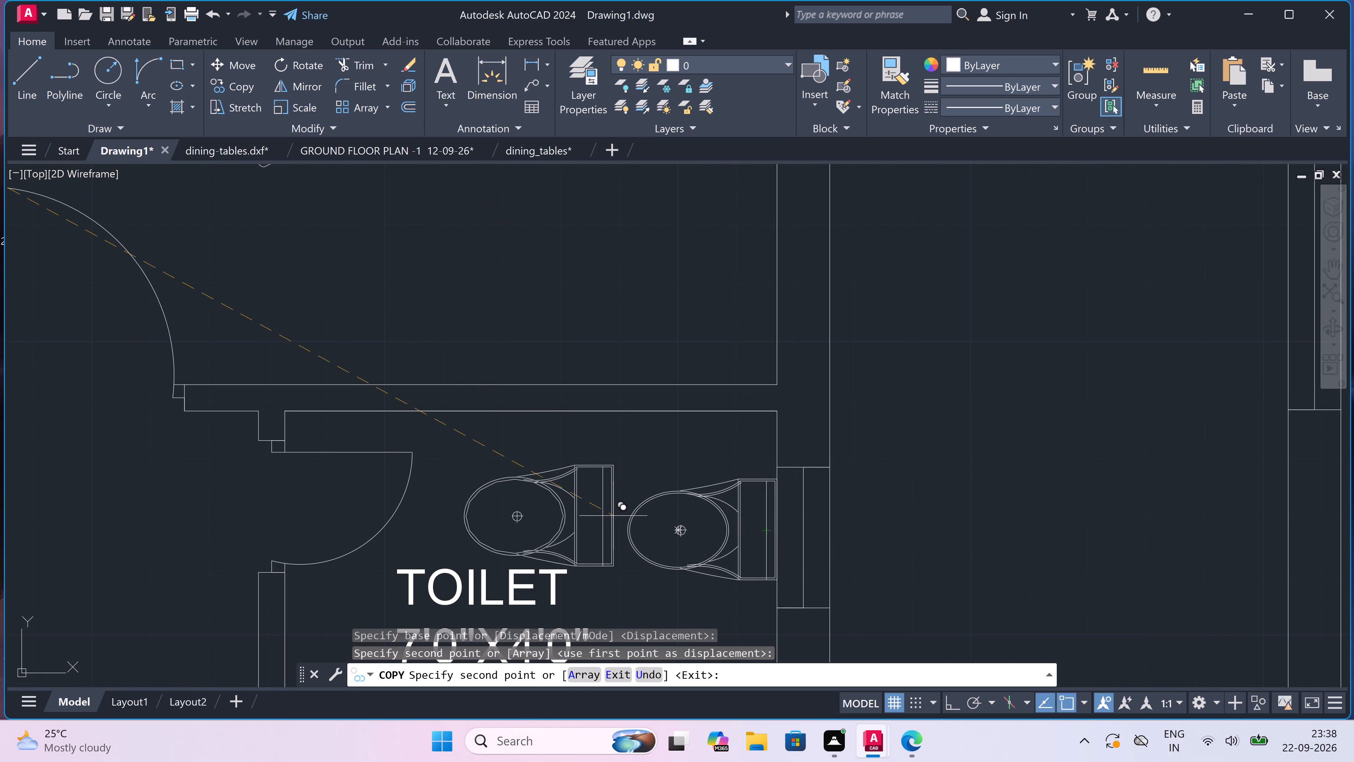
{"action": "key", "text": "Escape"}
Move the ground floor plan's TOILET 4'0"X7'0" label down within its room, close above the door.
{"action": "scroll", "coordinate": [613, 515], "scroll_direction": "down", "scroll_amount": 4}
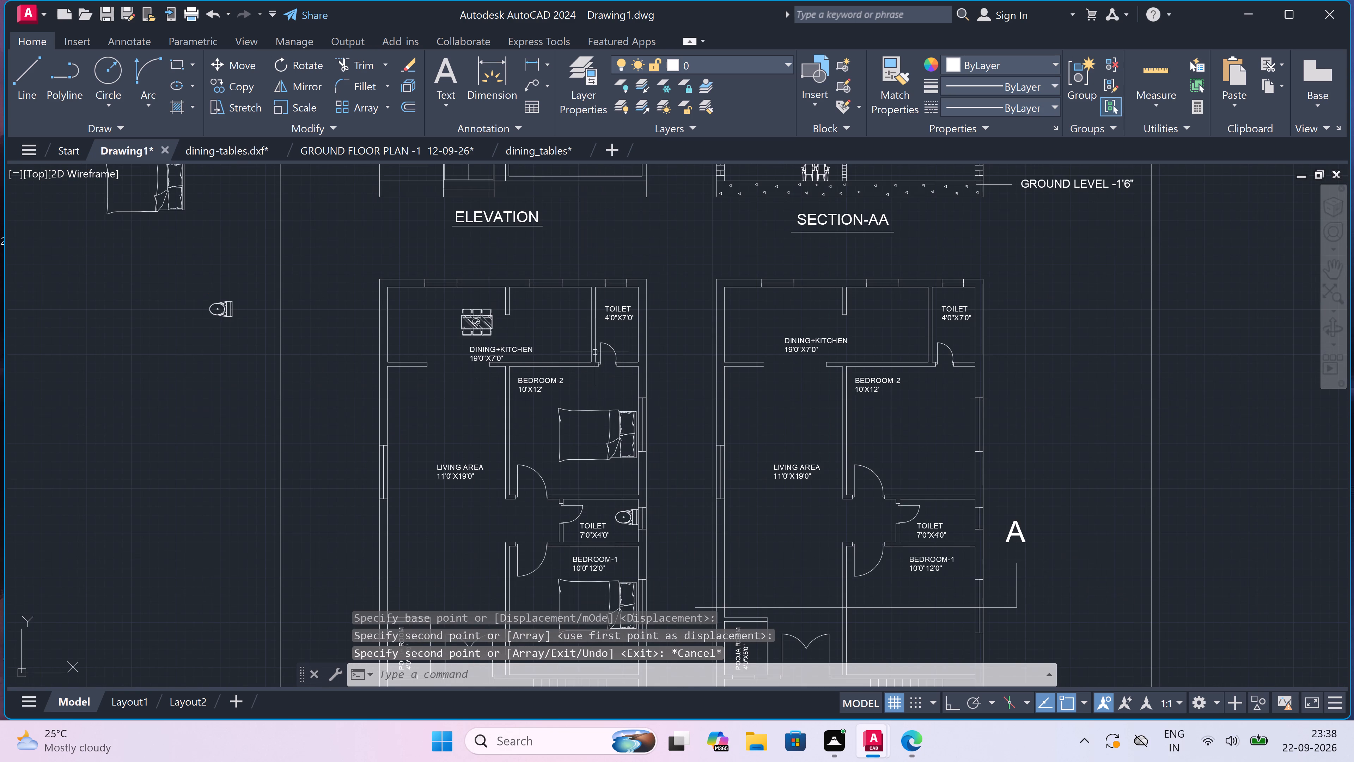
{"action": "scroll", "coordinate": [601, 278], "scroll_direction": "up", "scroll_amount": 3}
{"action": "left_click", "coordinate": [651, 438]}
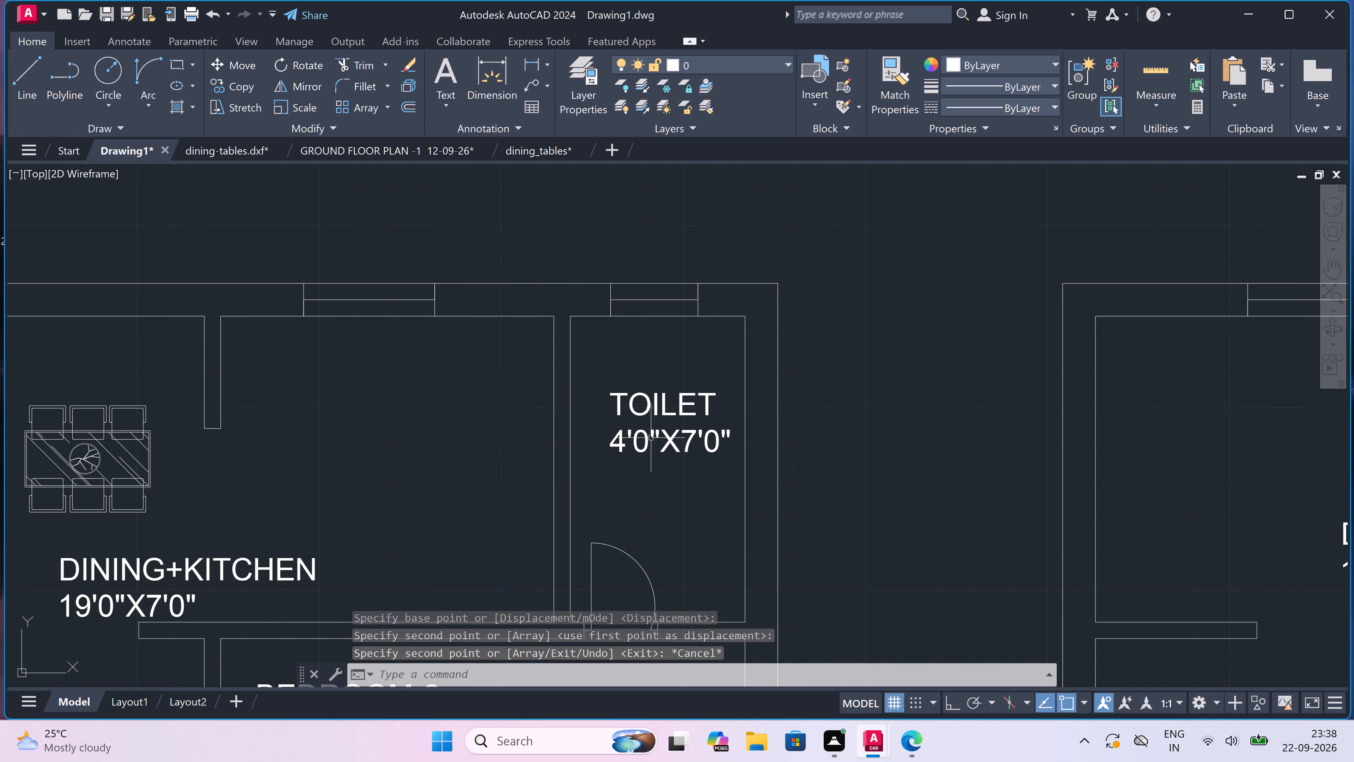
{"action": "left_click_drag", "start_coordinate": [612, 392], "coordinate": [611, 412]}
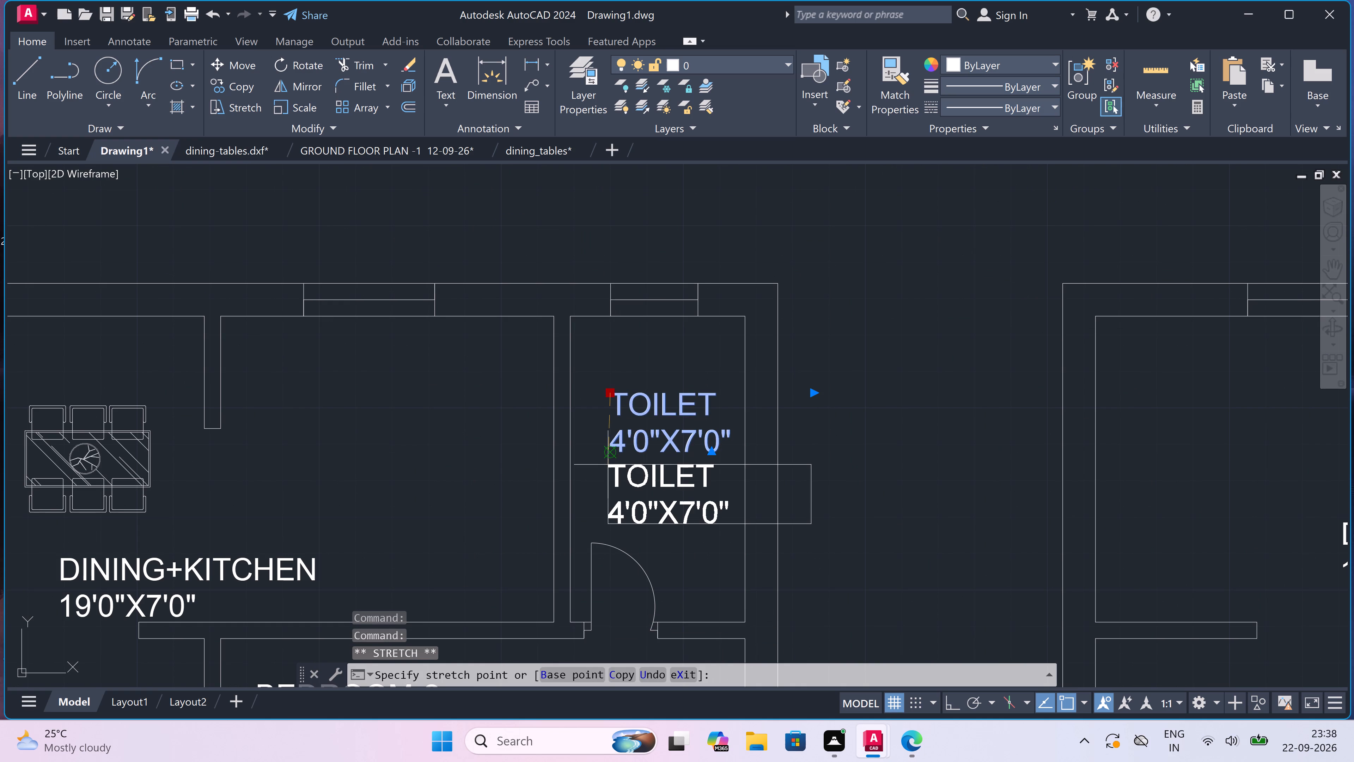
{"action": "left_click", "coordinate": [602, 481]}
{"action": "key", "text": "Escape"}
{"action": "scroll", "coordinate": [604, 472], "scroll_direction": "down", "scroll_amount": 2}
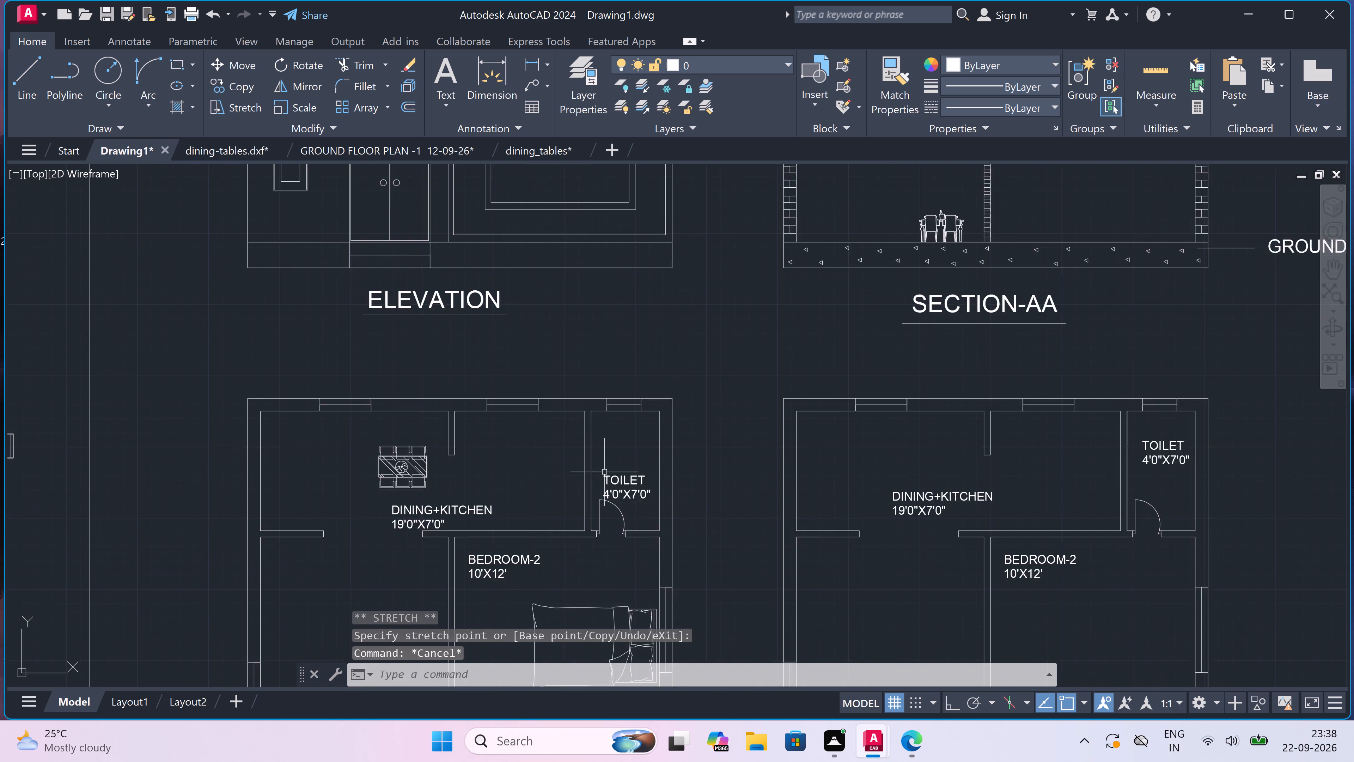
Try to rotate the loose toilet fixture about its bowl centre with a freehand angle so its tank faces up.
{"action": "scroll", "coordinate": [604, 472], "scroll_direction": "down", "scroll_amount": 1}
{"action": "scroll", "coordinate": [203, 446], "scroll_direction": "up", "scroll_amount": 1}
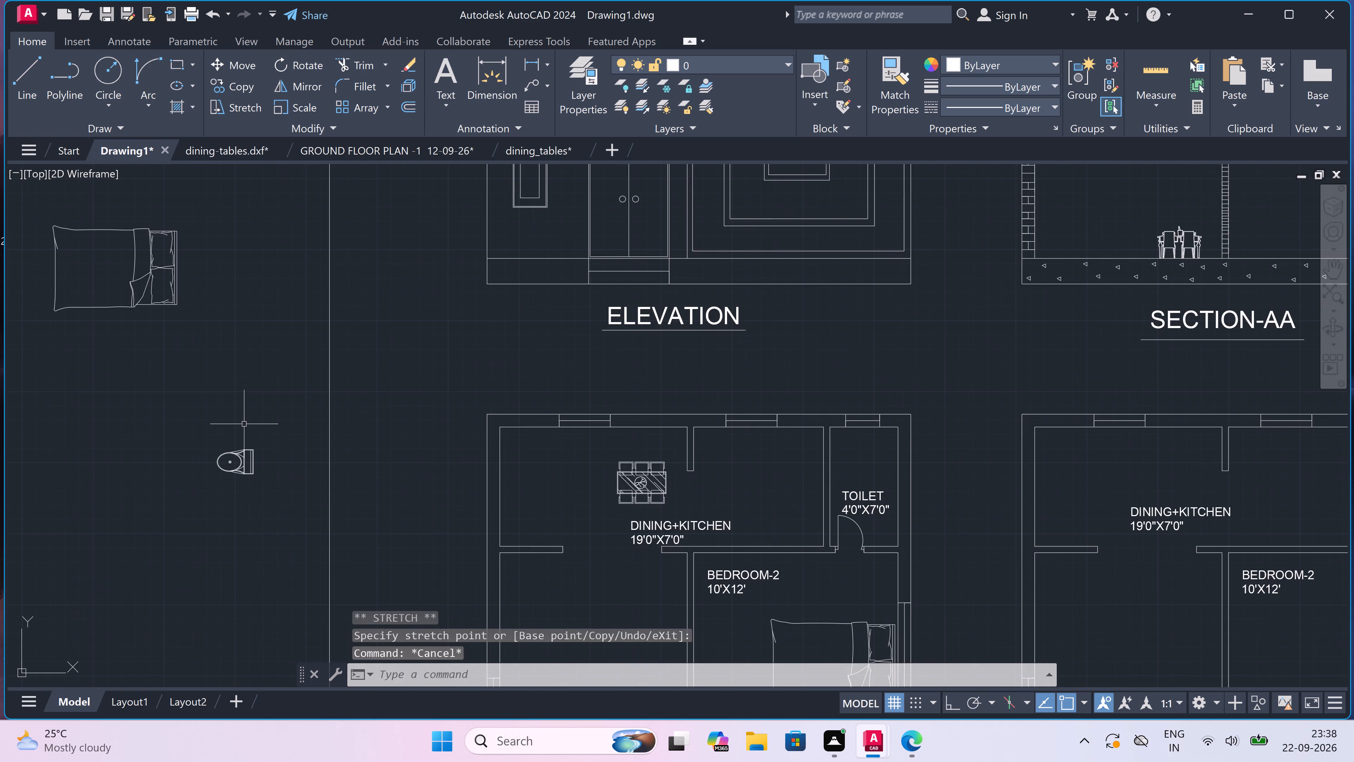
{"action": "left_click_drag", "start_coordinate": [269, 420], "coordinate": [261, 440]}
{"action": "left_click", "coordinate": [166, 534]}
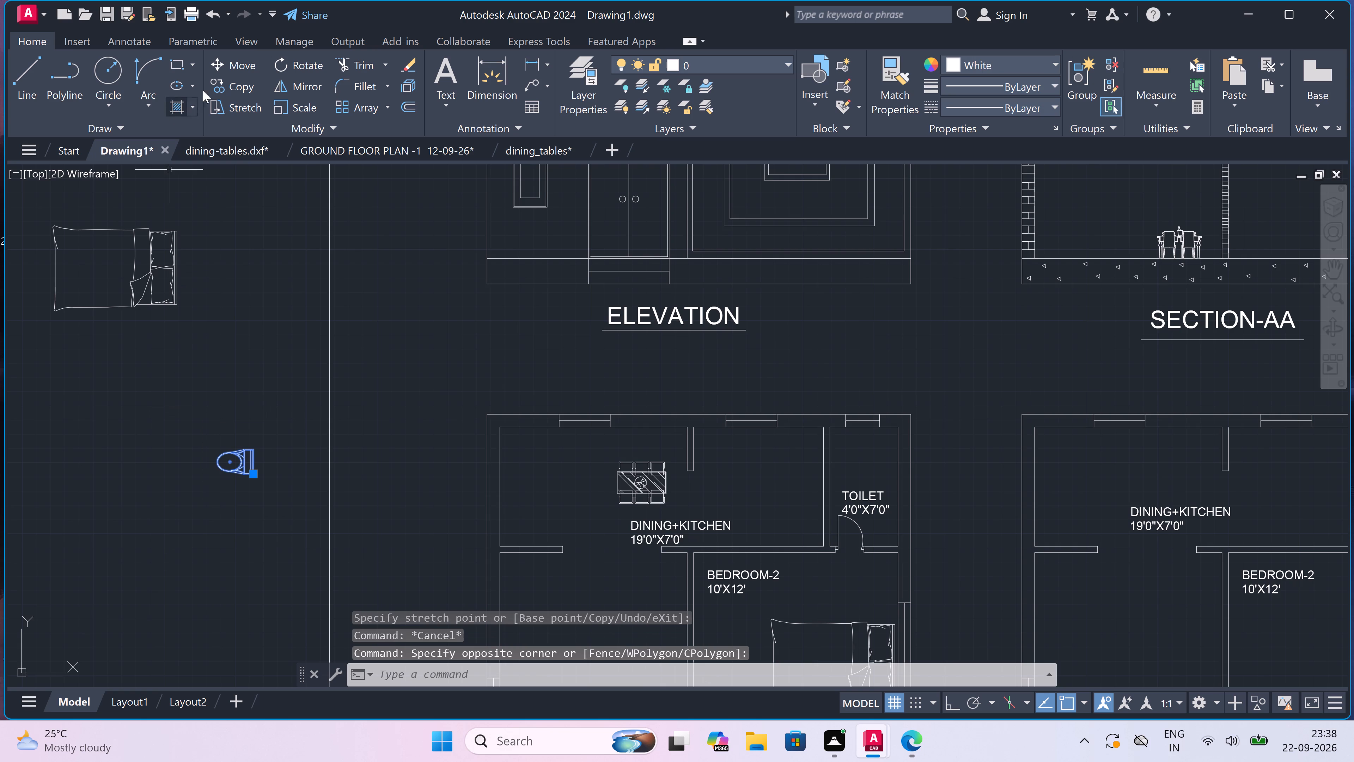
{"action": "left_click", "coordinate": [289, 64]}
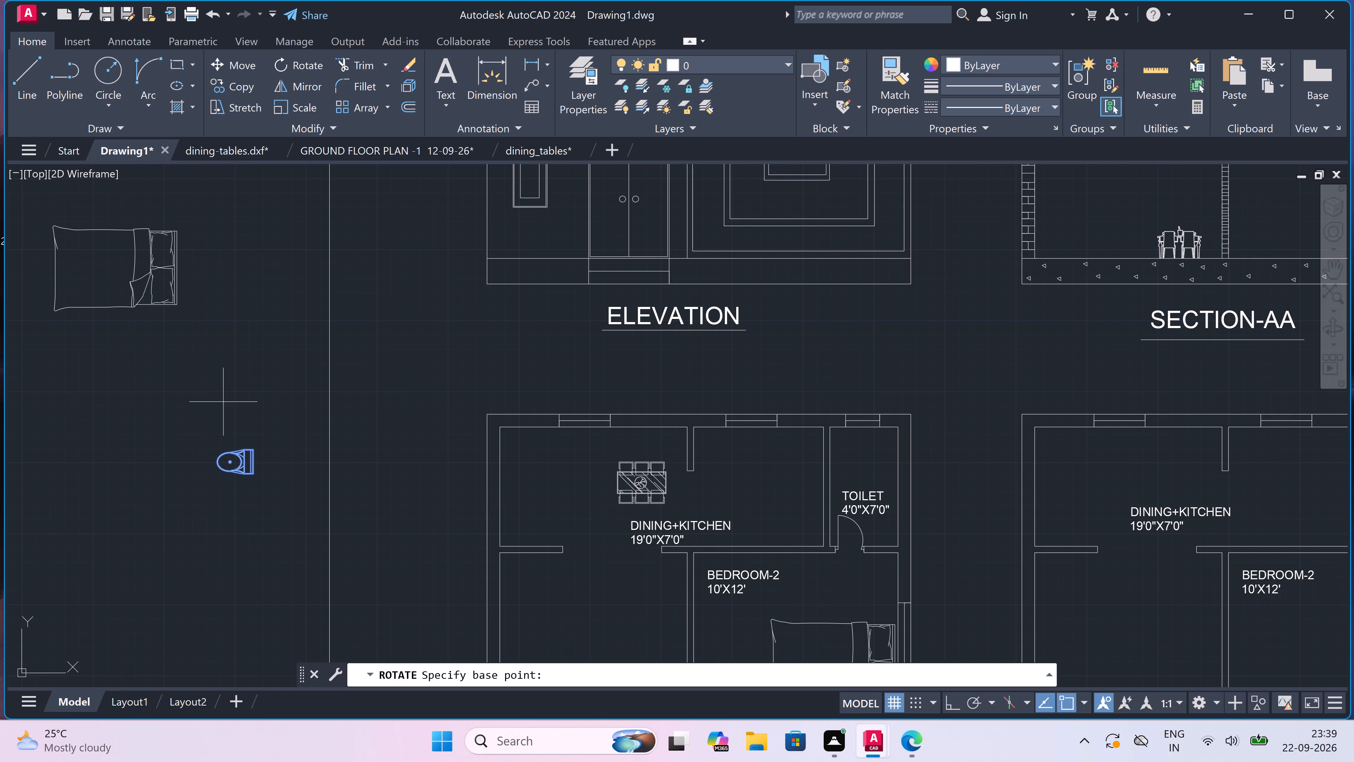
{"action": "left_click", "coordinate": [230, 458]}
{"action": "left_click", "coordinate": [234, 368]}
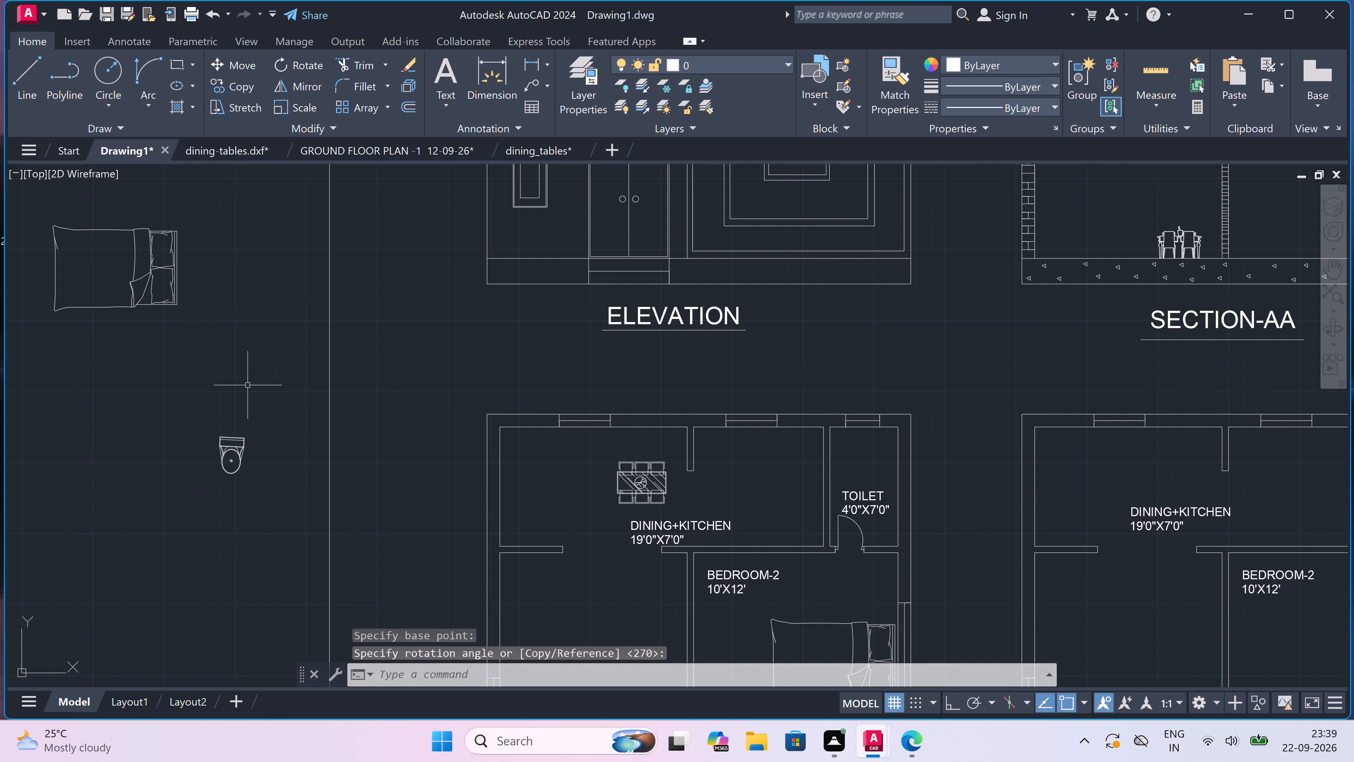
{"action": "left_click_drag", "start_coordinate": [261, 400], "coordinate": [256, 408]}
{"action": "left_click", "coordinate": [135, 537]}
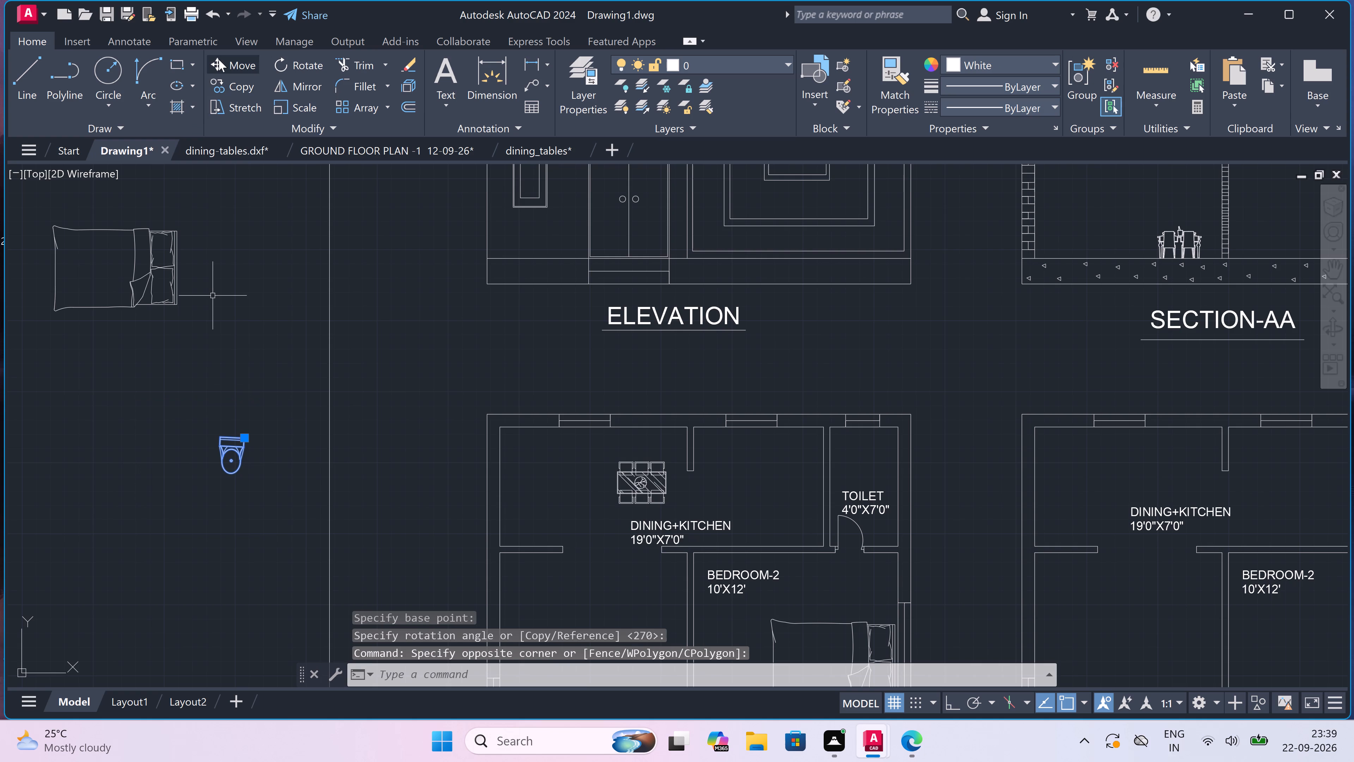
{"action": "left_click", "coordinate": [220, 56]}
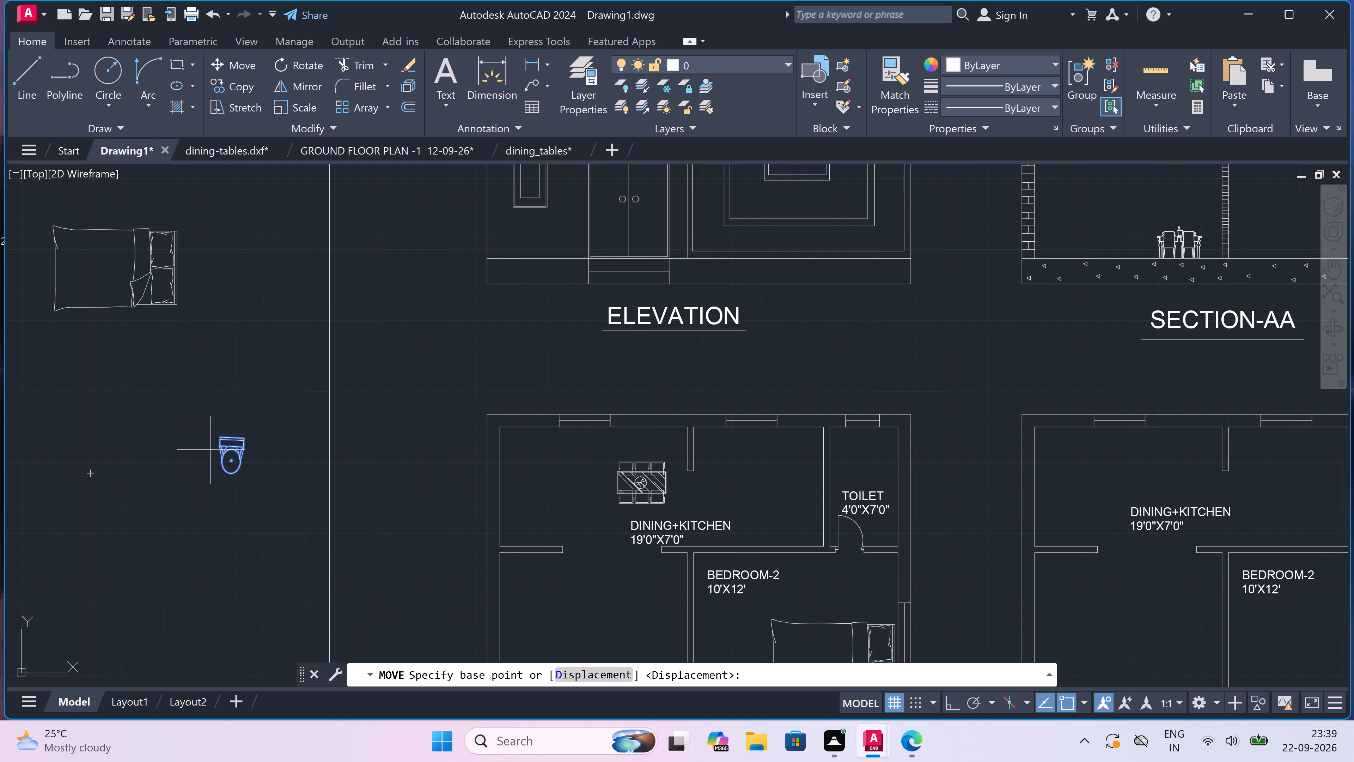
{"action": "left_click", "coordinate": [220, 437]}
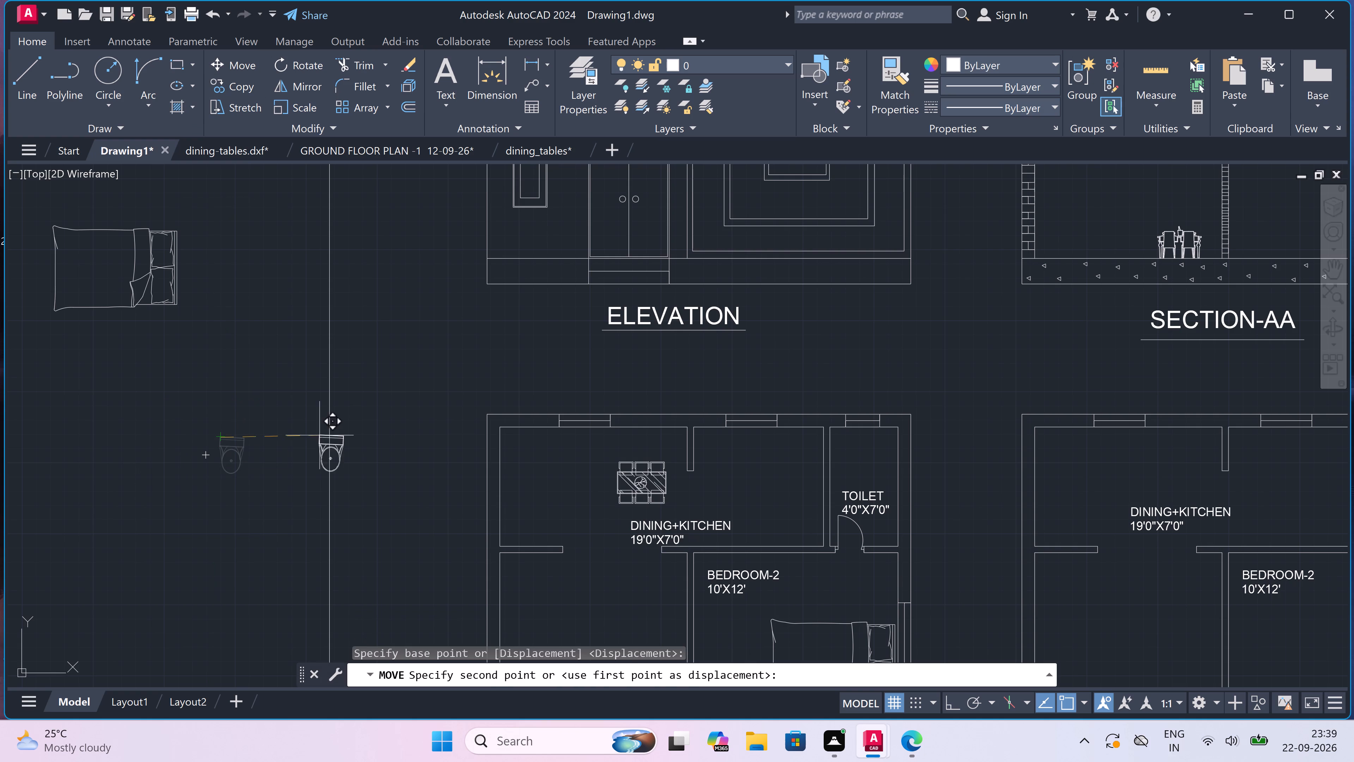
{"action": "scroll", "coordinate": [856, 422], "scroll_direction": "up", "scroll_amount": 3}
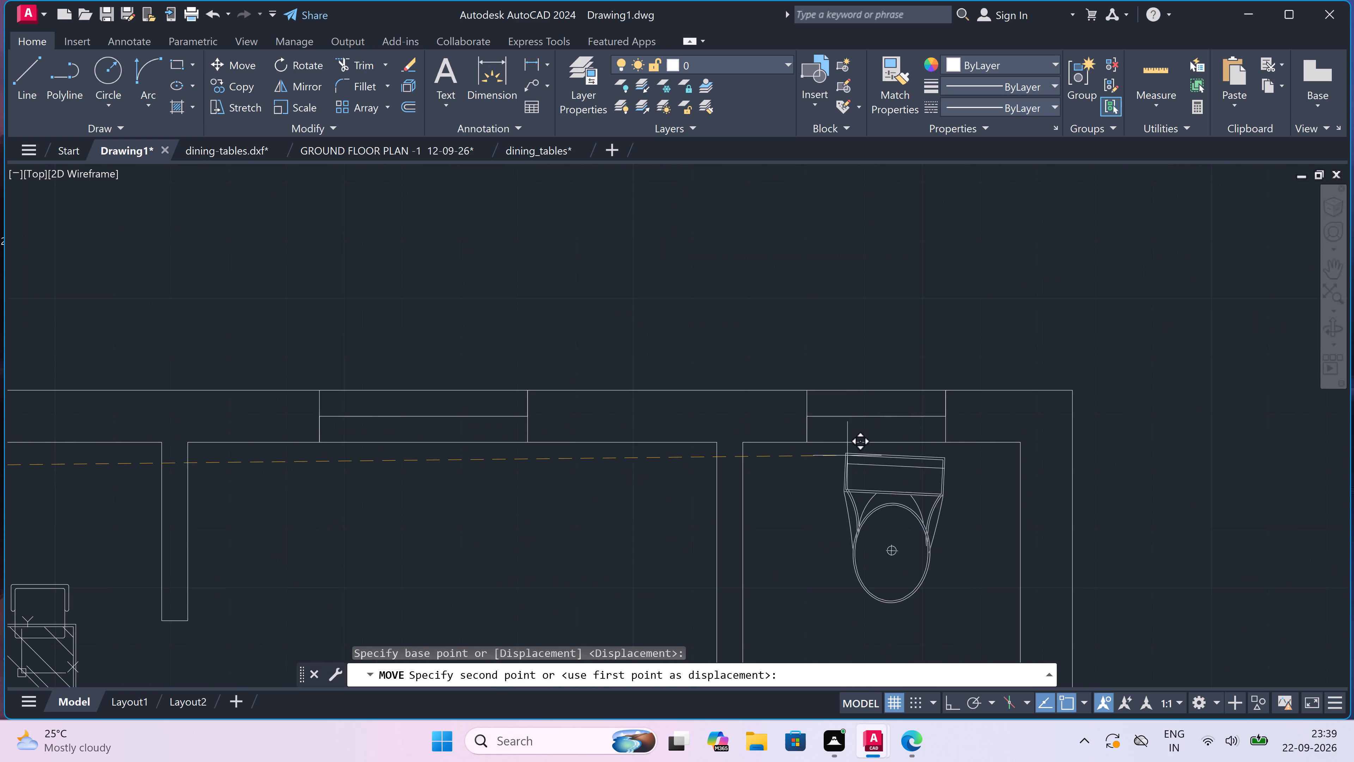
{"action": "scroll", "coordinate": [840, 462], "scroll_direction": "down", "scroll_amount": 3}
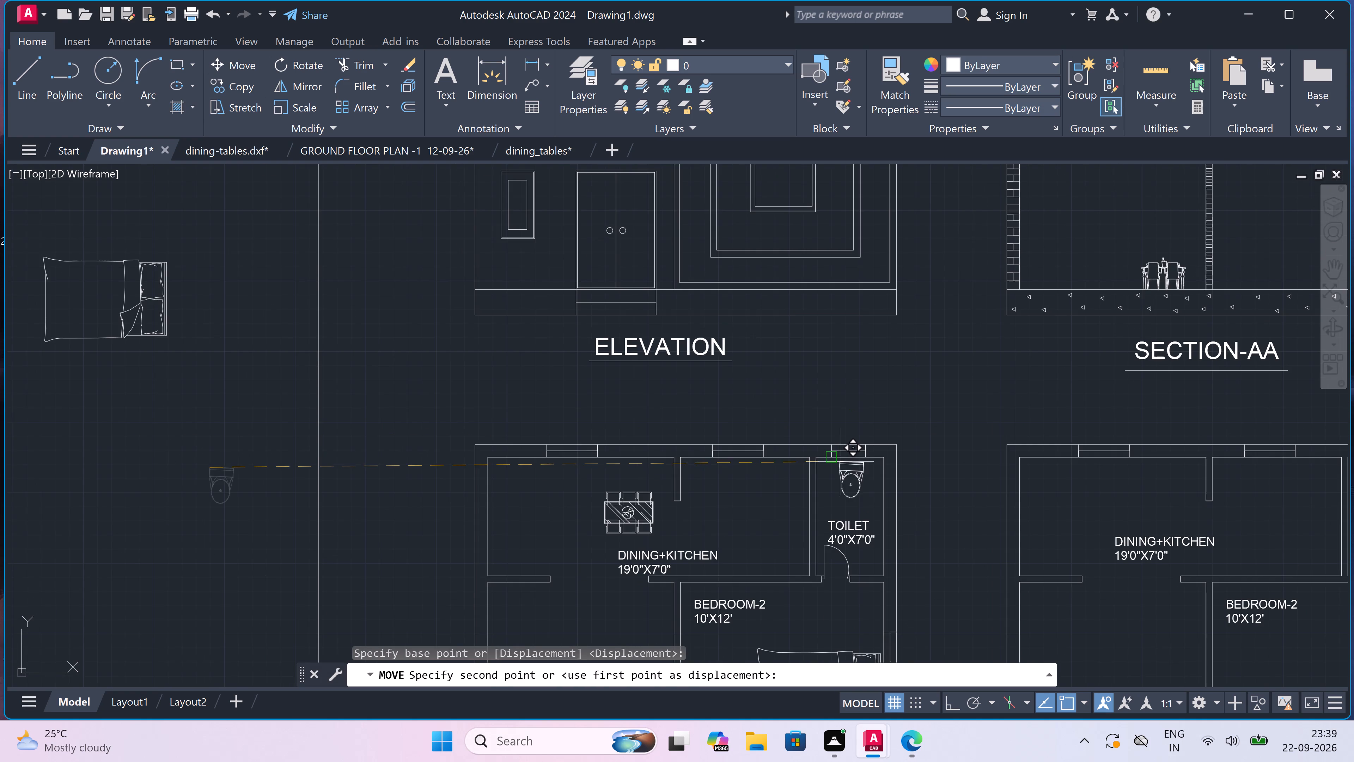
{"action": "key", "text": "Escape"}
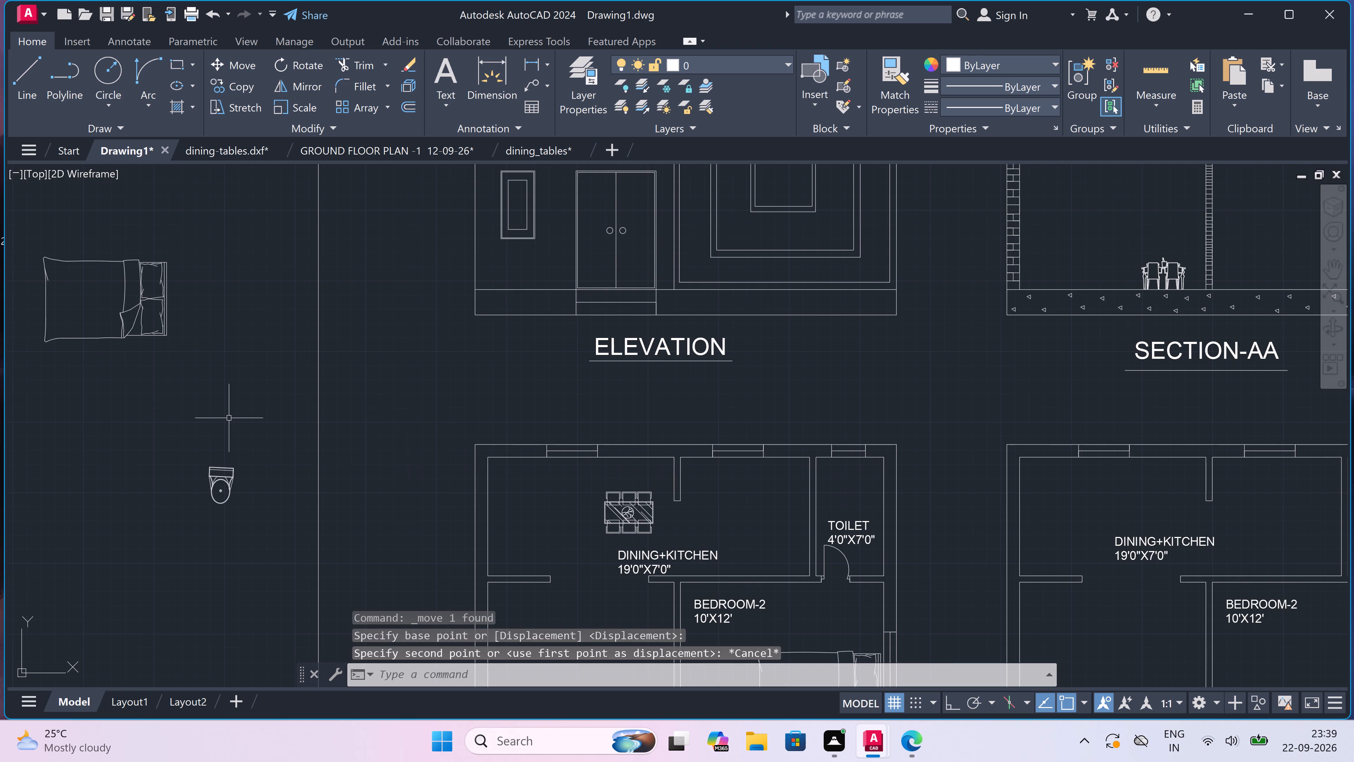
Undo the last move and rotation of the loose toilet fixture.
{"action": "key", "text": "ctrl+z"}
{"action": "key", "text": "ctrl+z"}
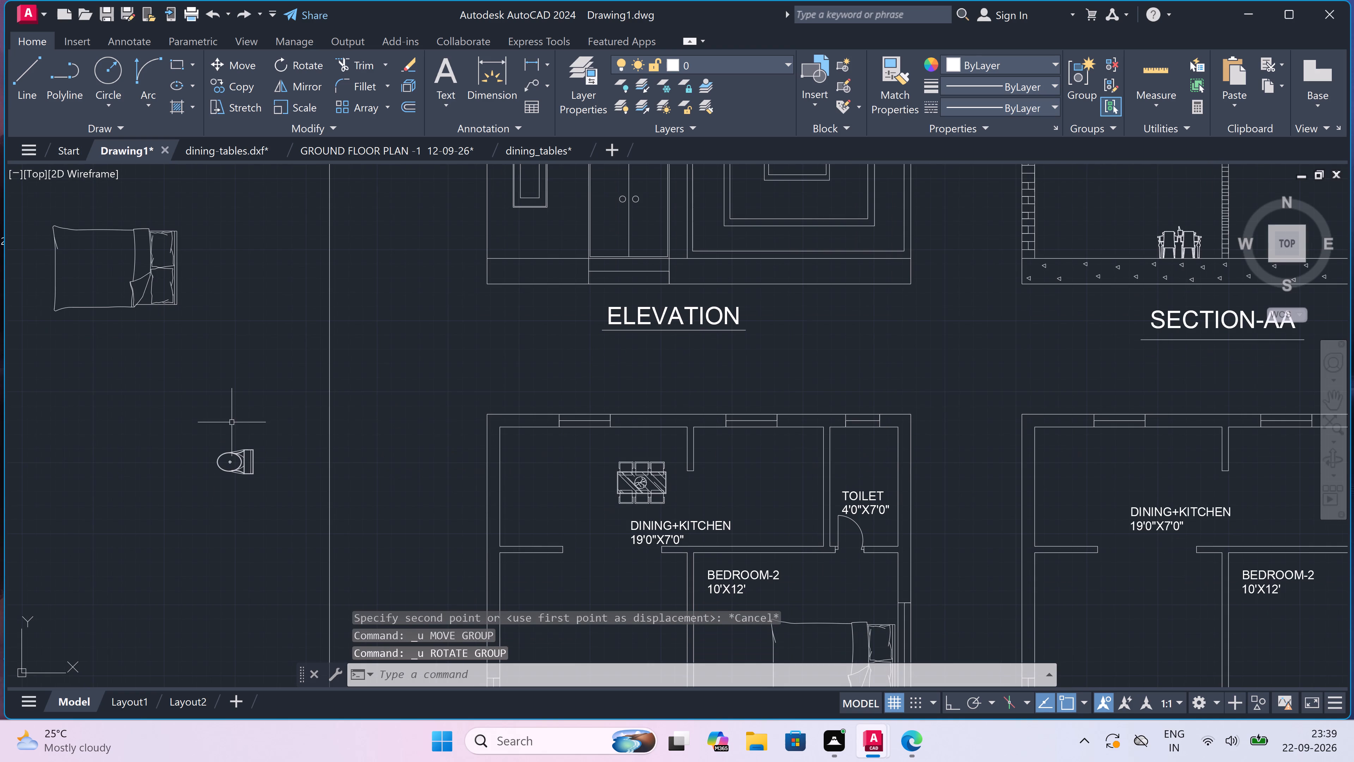
Rotate the loose toilet fixture exactly 90° about its bowl centre, using Ortho, so its tank faces up.
{"action": "left_click_drag", "start_coordinate": [276, 429], "coordinate": [256, 456]}
{"action": "left_click", "coordinate": [156, 548]}
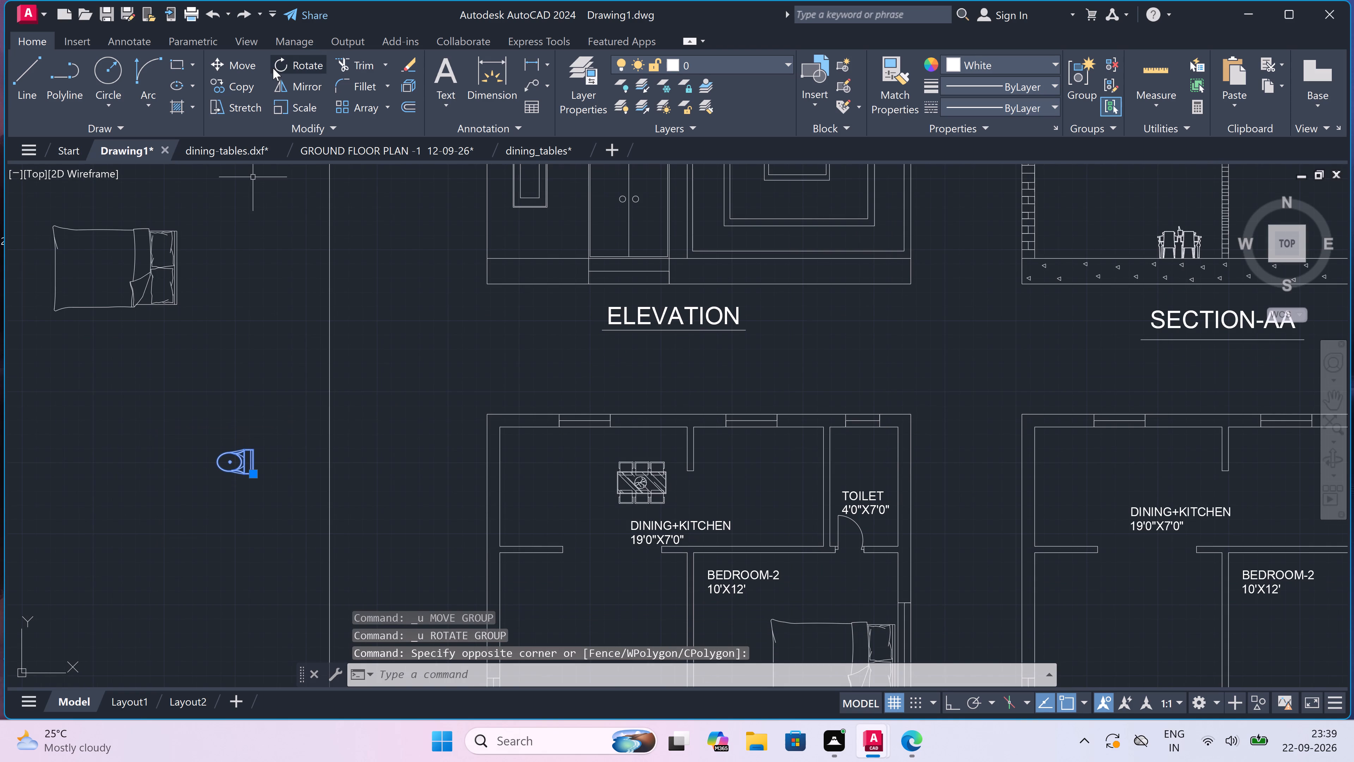
{"action": "left_click", "coordinate": [273, 63]}
{"action": "scroll", "coordinate": [197, 470], "scroll_direction": "up", "scroll_amount": 2}
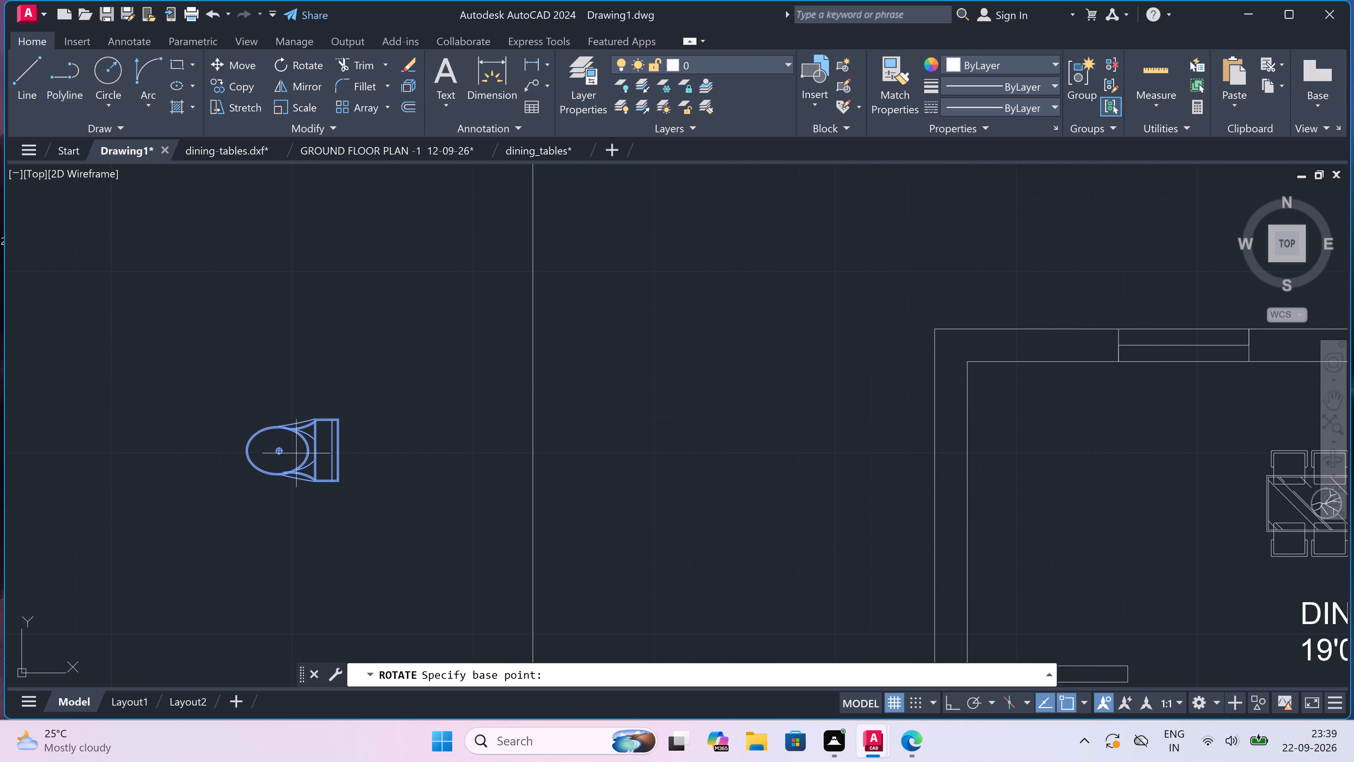
{"action": "left_click", "coordinate": [278, 452]}
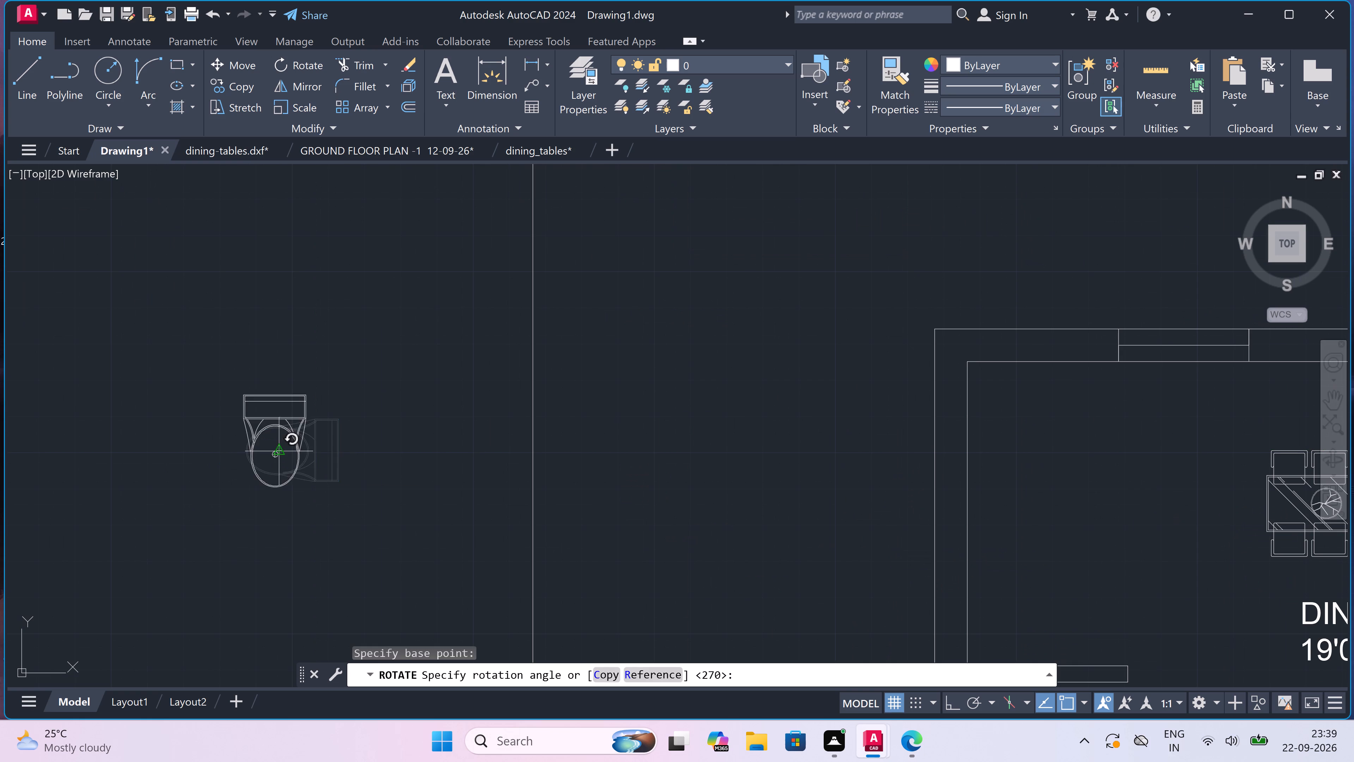
{"action": "key", "text": "F8"}
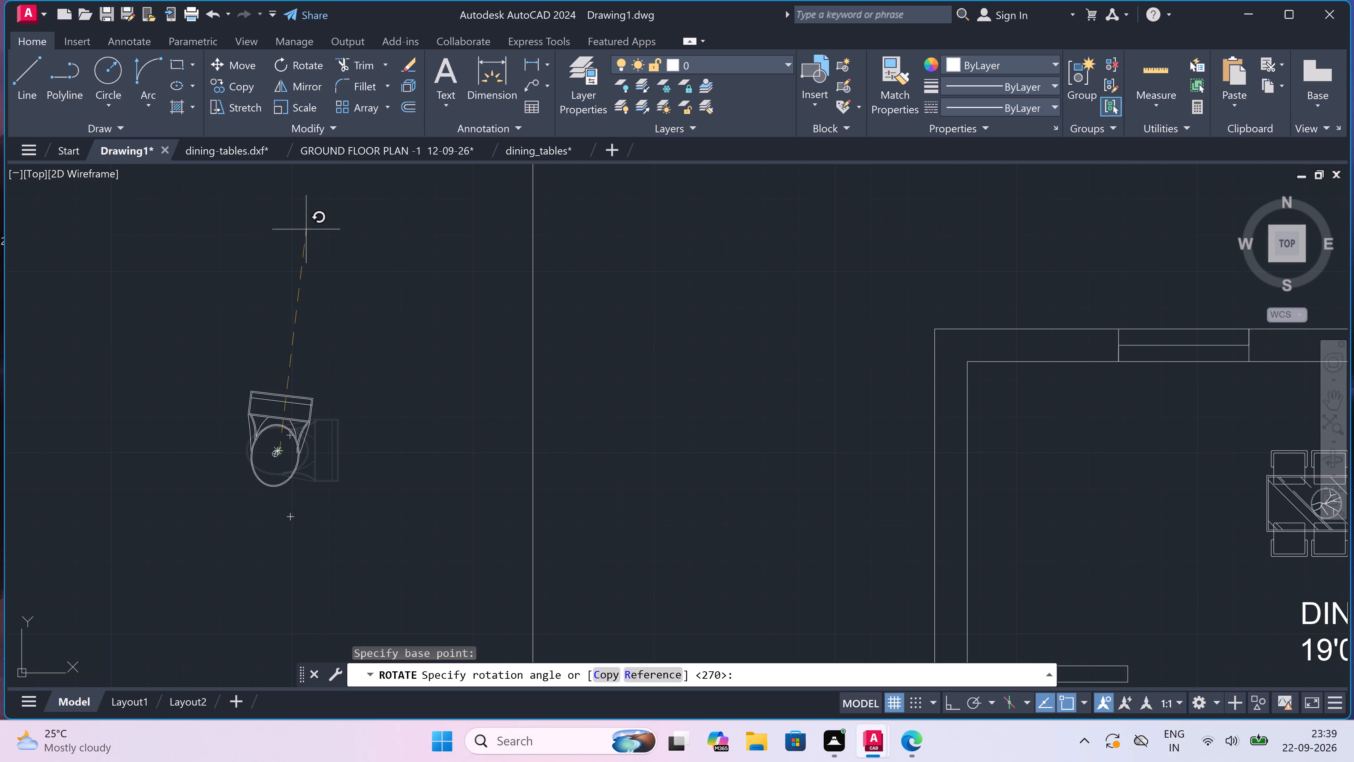
{"action": "left_click", "coordinate": [303, 229]}
Move the rotated toilet into the 4'0"X7'0" toilet of the plan beneath SECTION-AA, tank against the outer window wall, with Ortho off for placement.
{"action": "left_click_drag", "start_coordinate": [338, 292], "coordinate": [338, 298]}
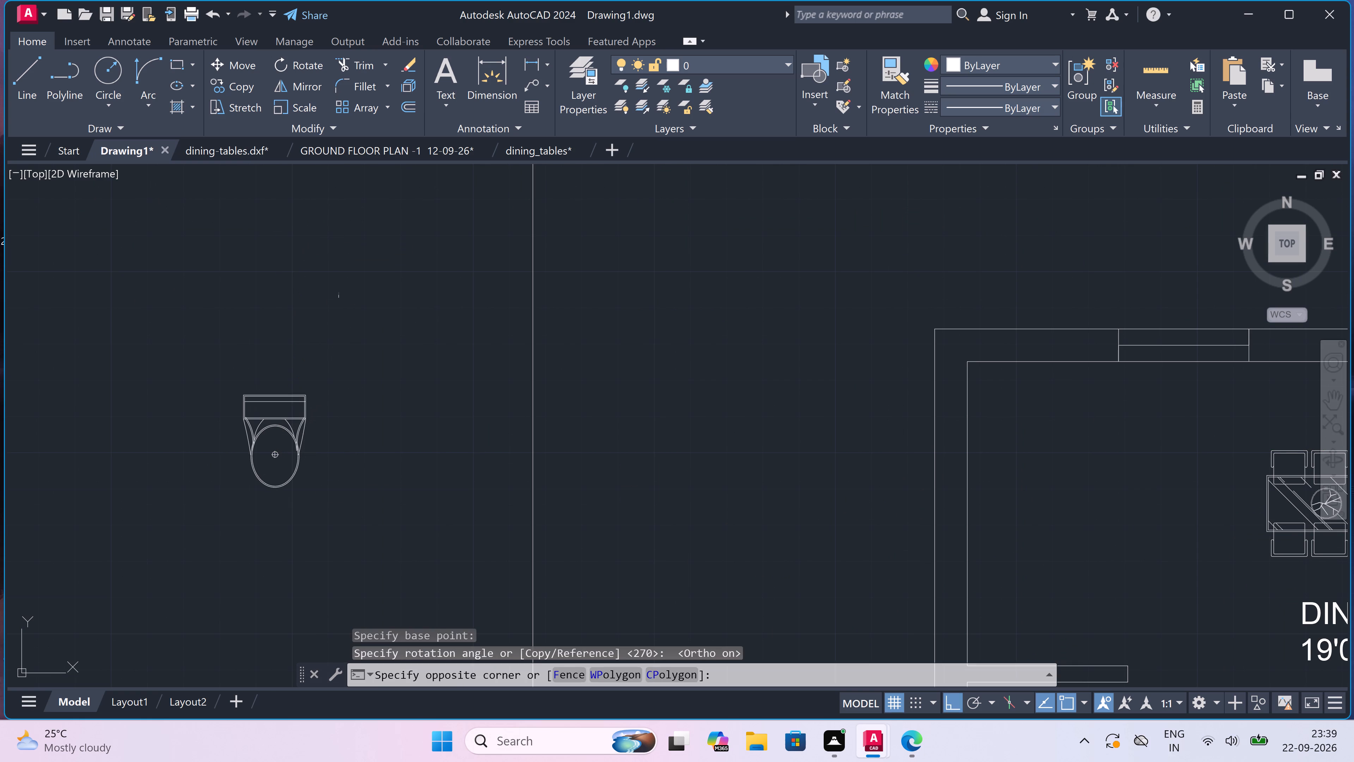
{"action": "left_click", "coordinate": [81, 570]}
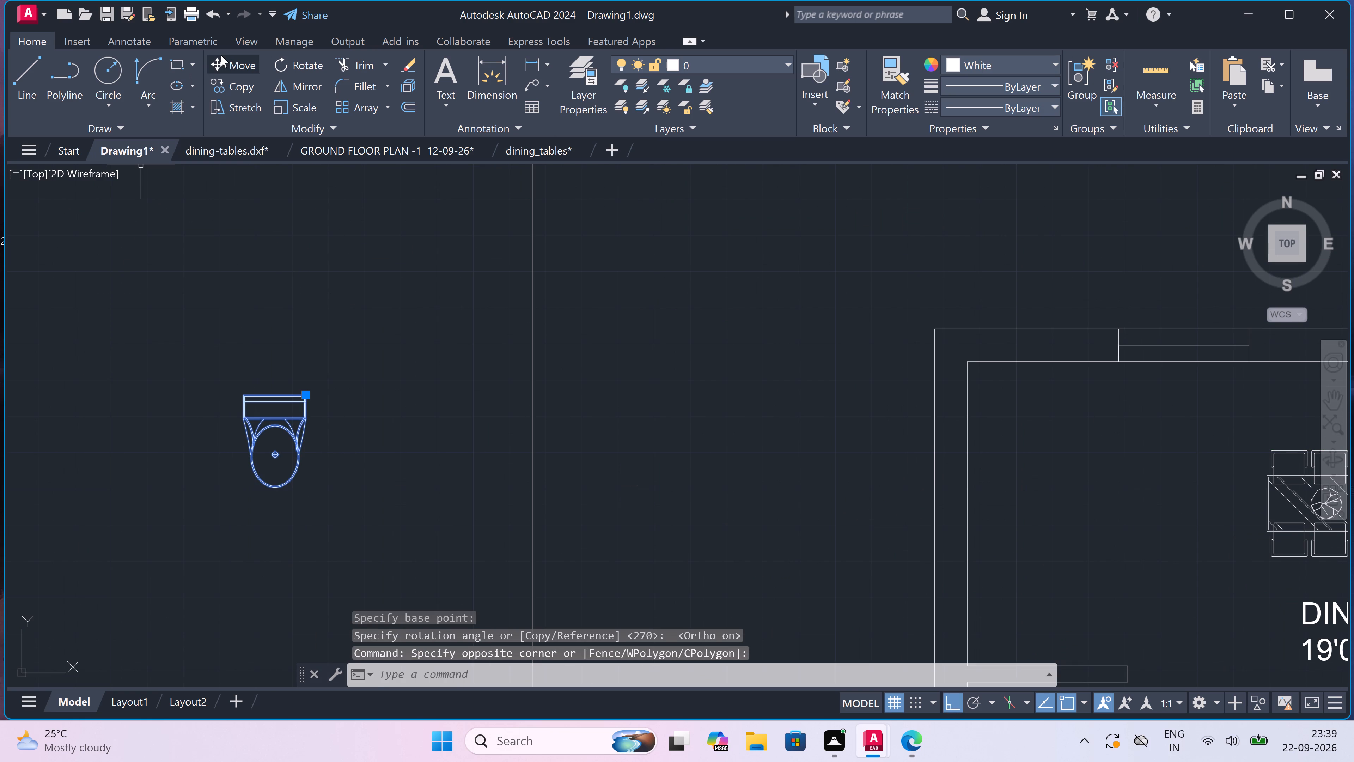
{"action": "left_click", "coordinate": [221, 55]}
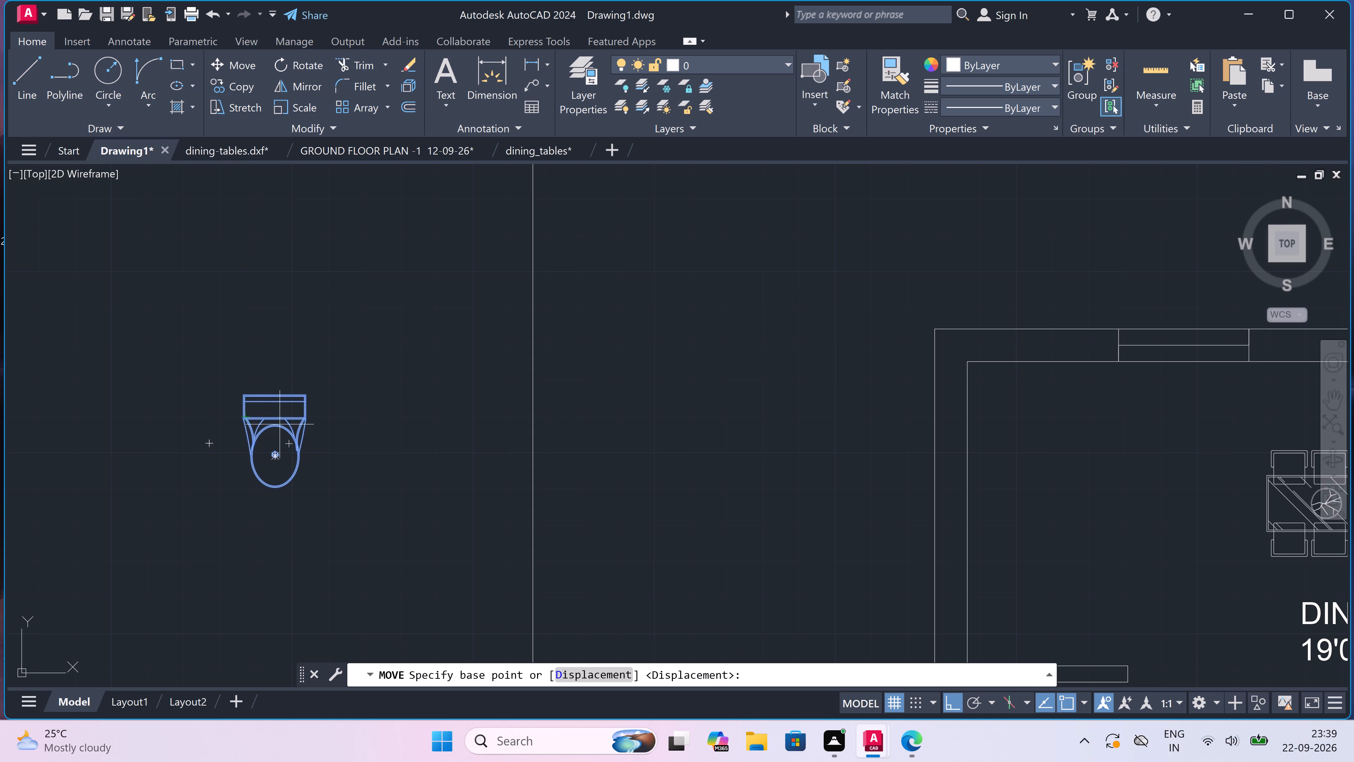
{"action": "left_click_drag", "start_coordinate": [272, 398], "coordinate": [273, 394]}
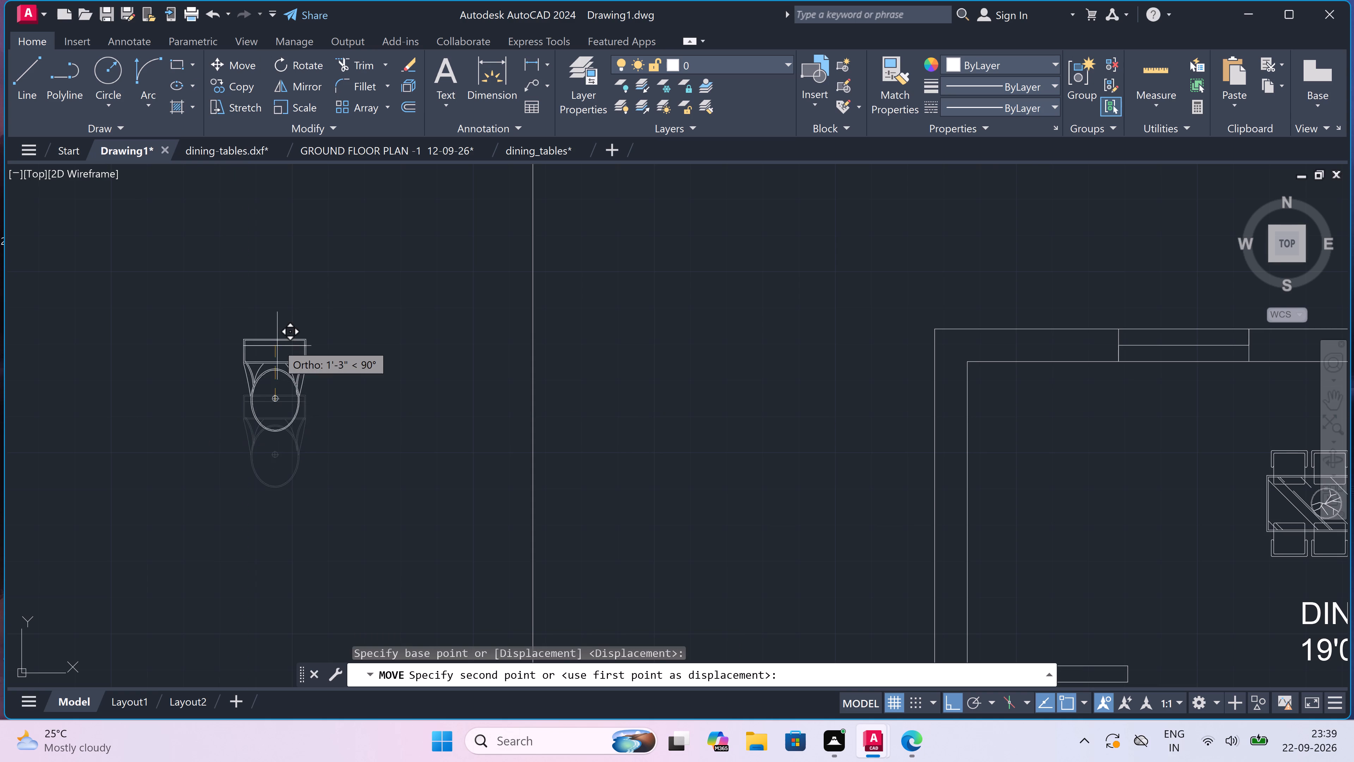
{"action": "scroll", "coordinate": [279, 341], "scroll_direction": "down", "scroll_amount": 6}
{"action": "scroll", "coordinate": [386, 356], "scroll_direction": "up", "scroll_amount": 3}
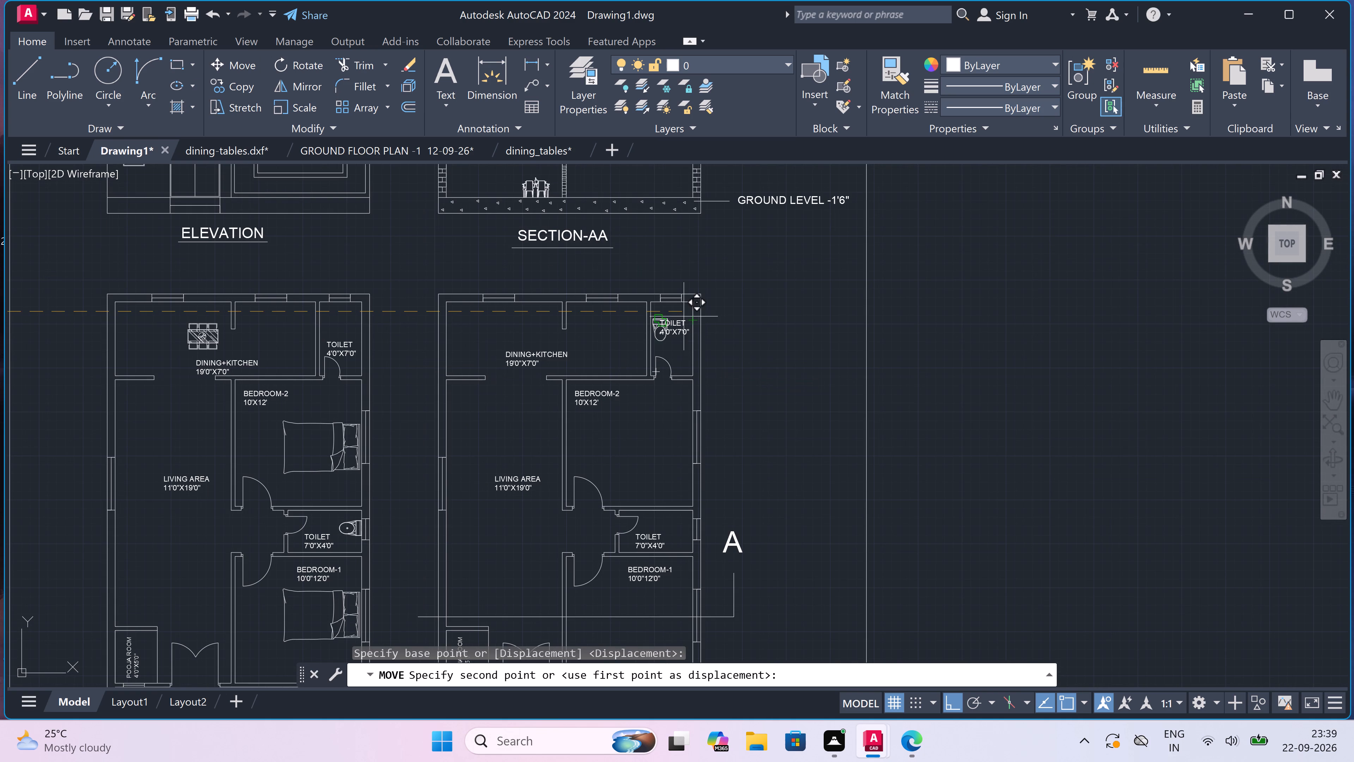
{"action": "scroll", "coordinate": [679, 306], "scroll_direction": "up", "scroll_amount": 4}
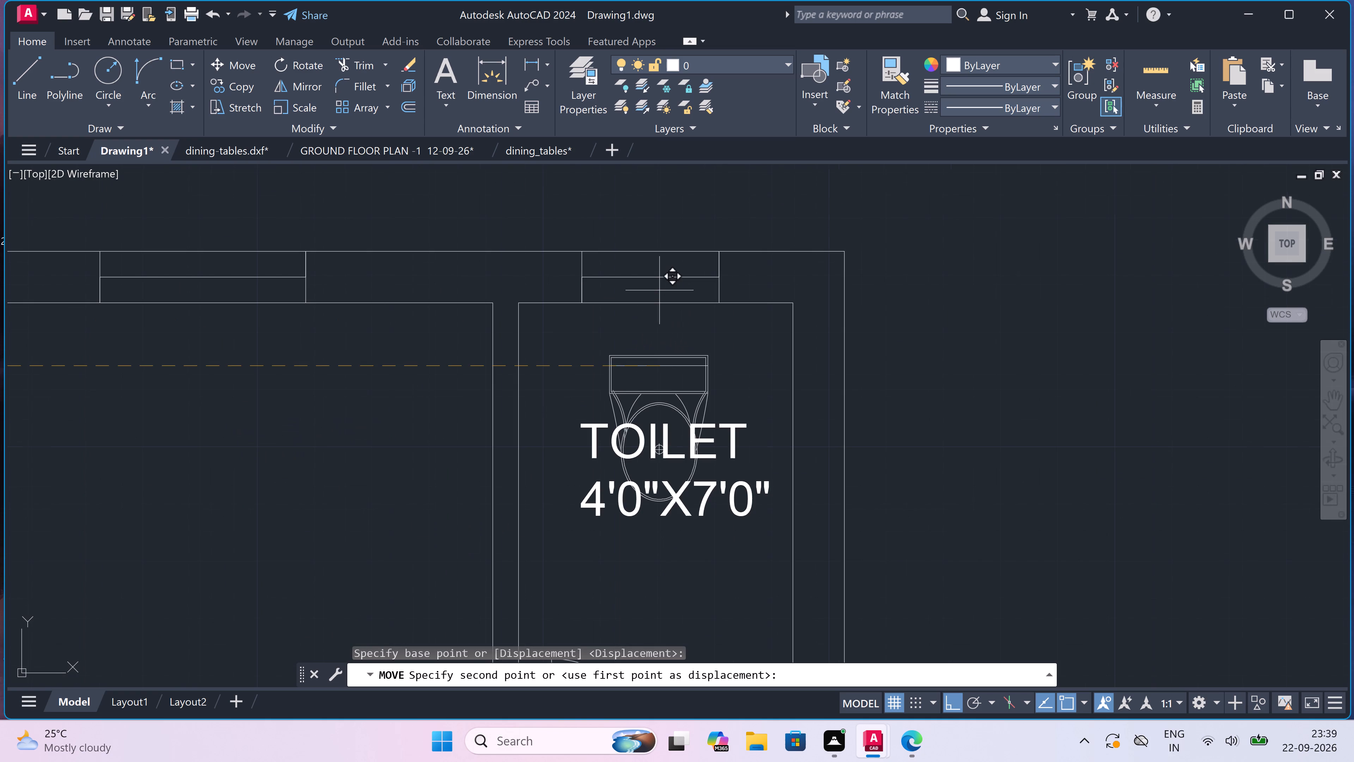
{"action": "key", "text": "F8"}
{"action": "scroll", "coordinate": [659, 290], "scroll_direction": "up", "scroll_amount": 2}
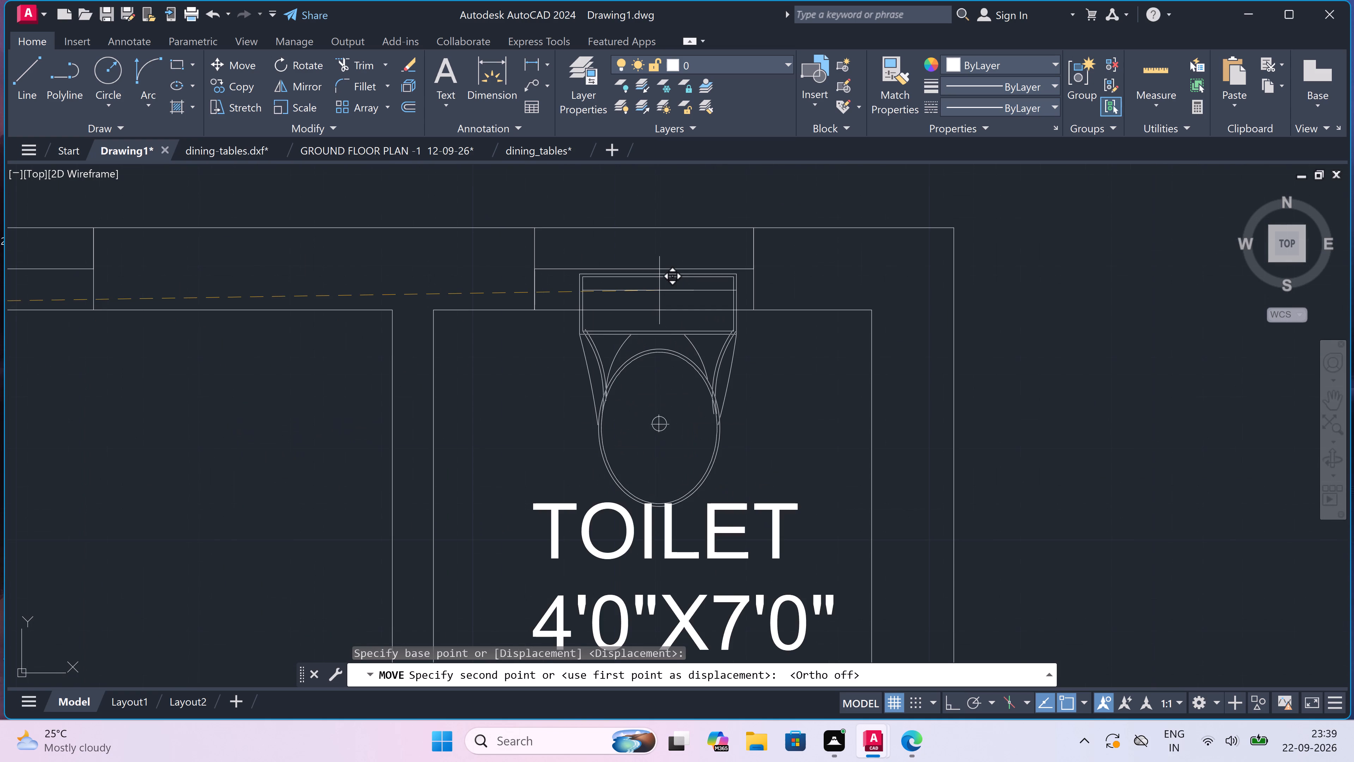
{"action": "left_click", "coordinate": [647, 359]}
{"action": "scroll", "coordinate": [647, 359], "scroll_direction": "down", "scroll_amount": 2}
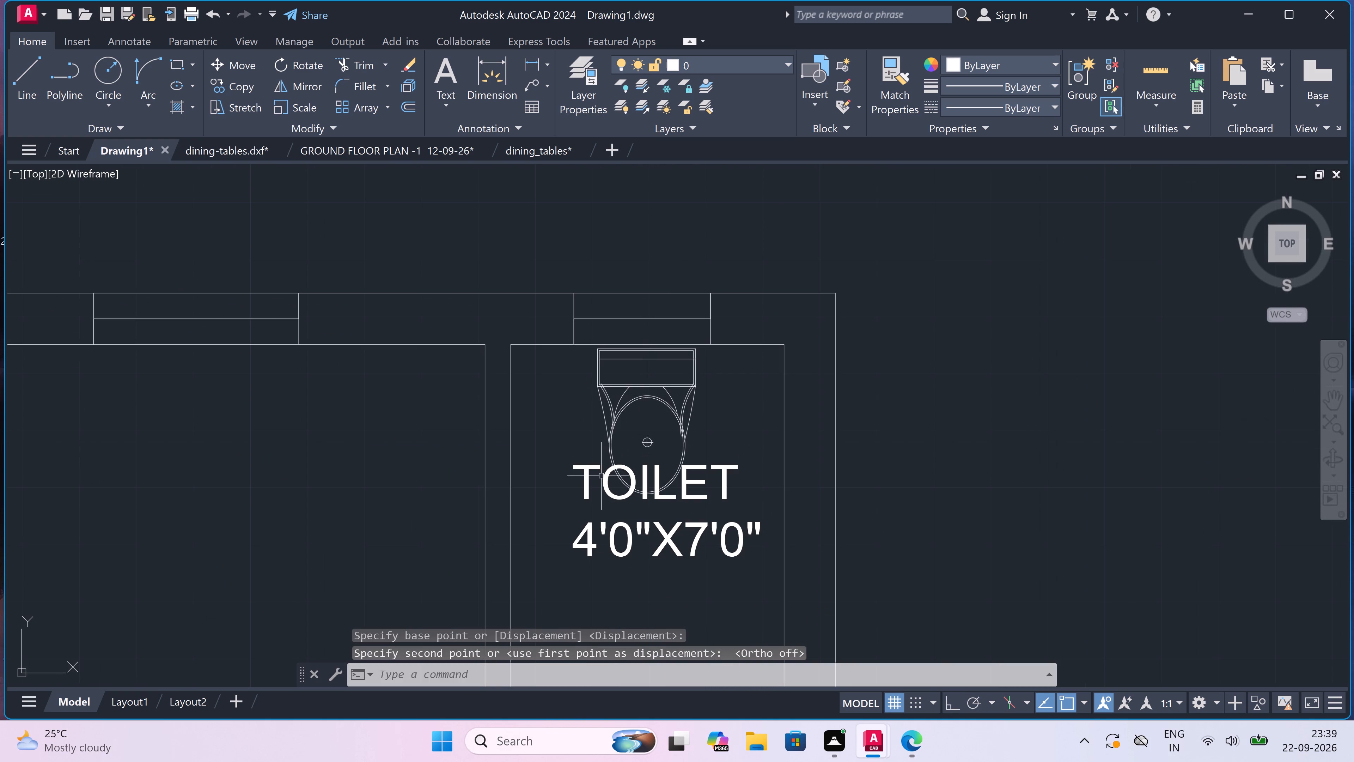
Move that plan's TOILET 4'0"X7'0" label down, clear of the fixture and just above the door.
{"action": "left_click", "coordinate": [589, 473]}
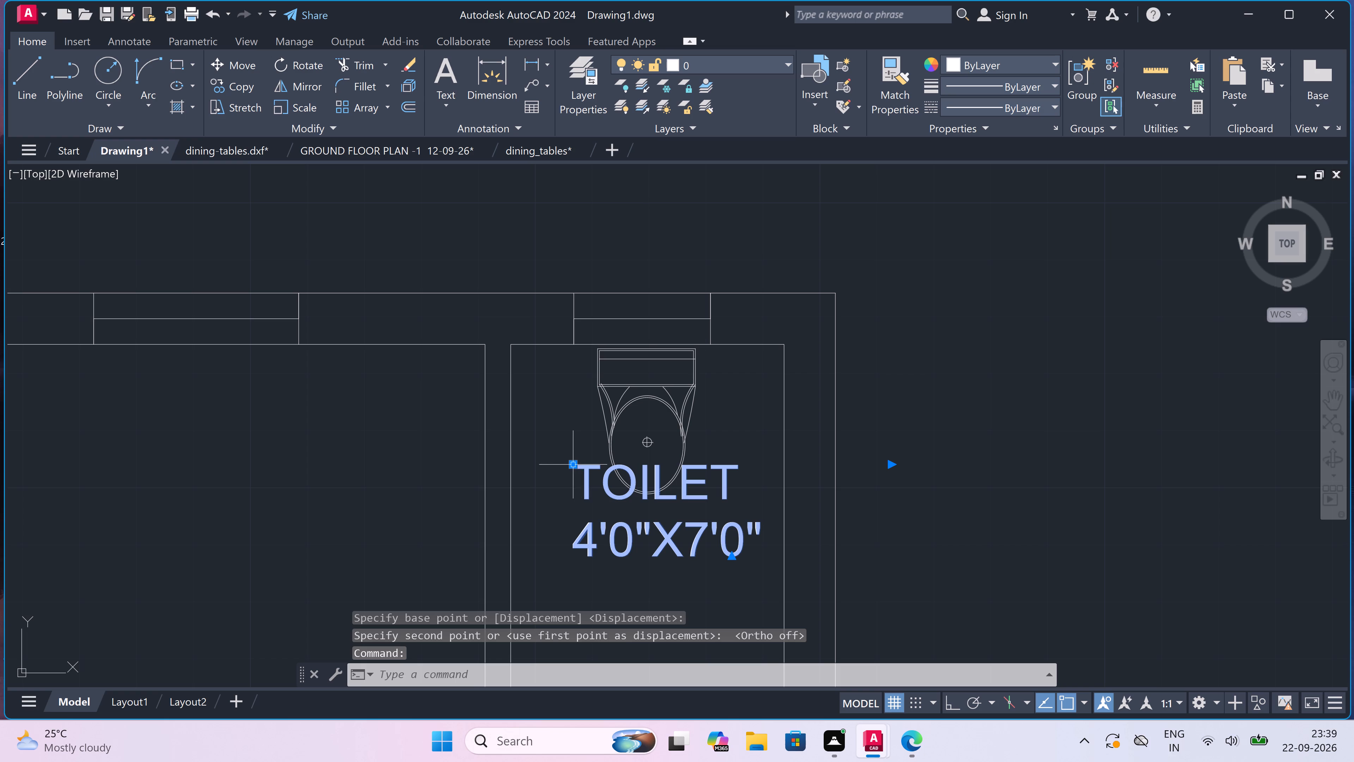
{"action": "left_click", "coordinate": [576, 466]}
{"action": "scroll", "coordinate": [576, 467], "scroll_direction": "down", "scroll_amount": 3}
{"action": "scroll", "coordinate": [569, 508], "scroll_direction": "up", "scroll_amount": 3}
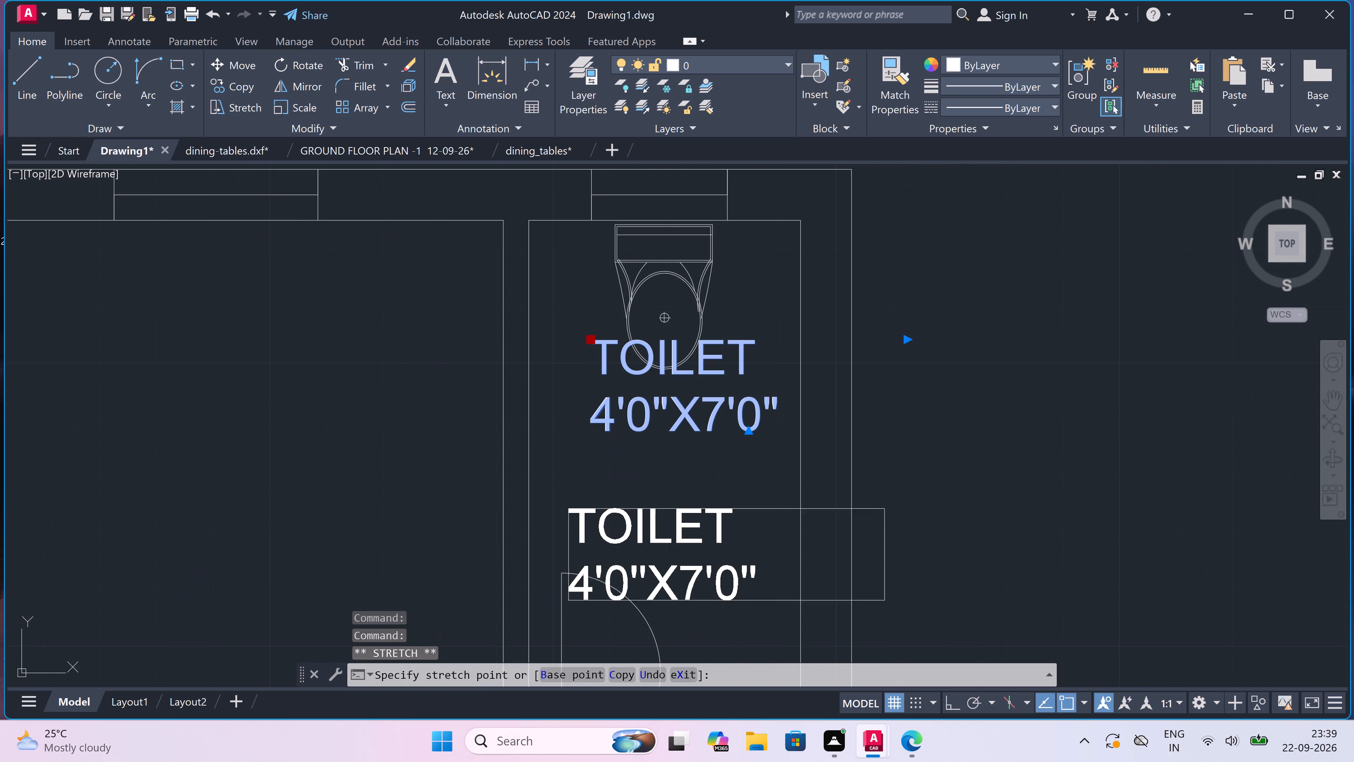
{"action": "left_click", "coordinate": [573, 466]}
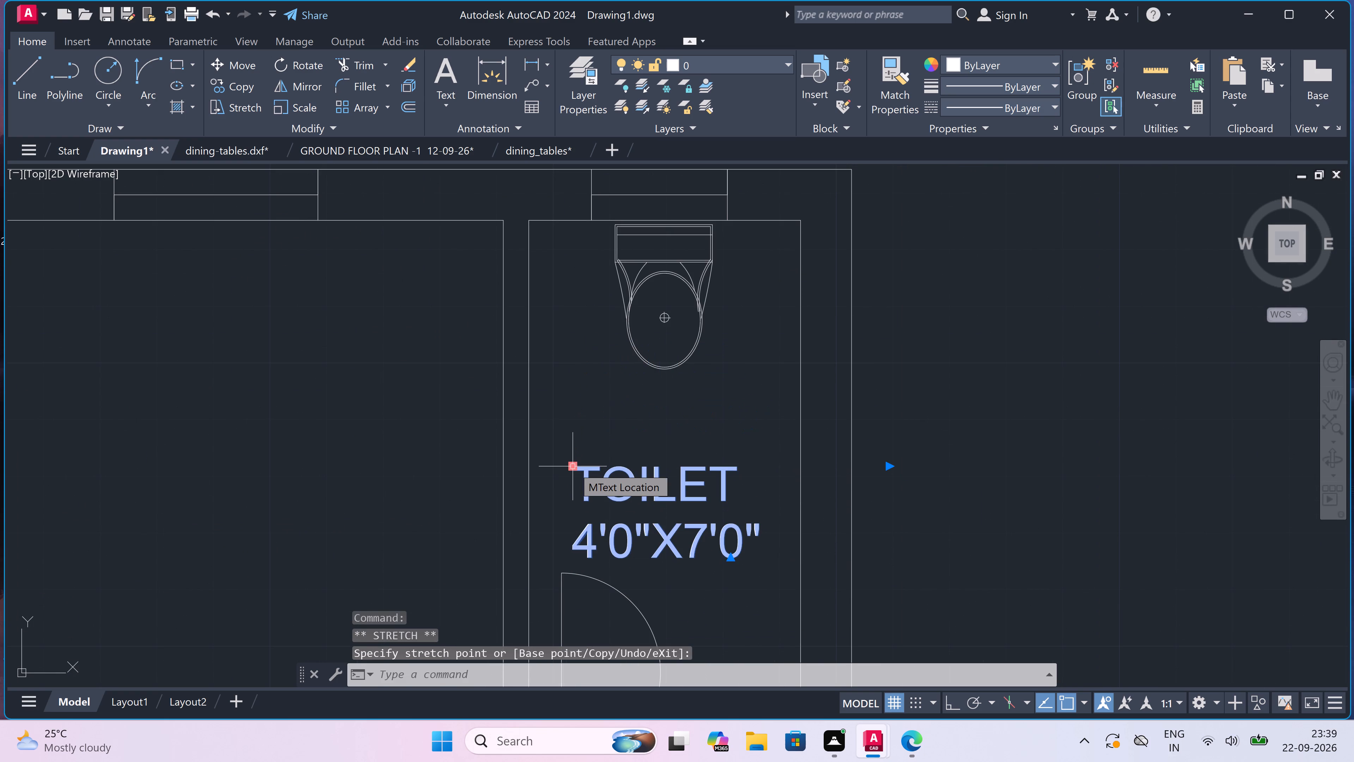
{"action": "key", "text": "Escape"}
Delete all eight room labels, including both TOILET labels, POOJA ROOM and PORCH, from the floor plan beneath SECTION-AA.
{"action": "scroll", "coordinate": [572, 458], "scroll_direction": "down", "scroll_amount": 6}
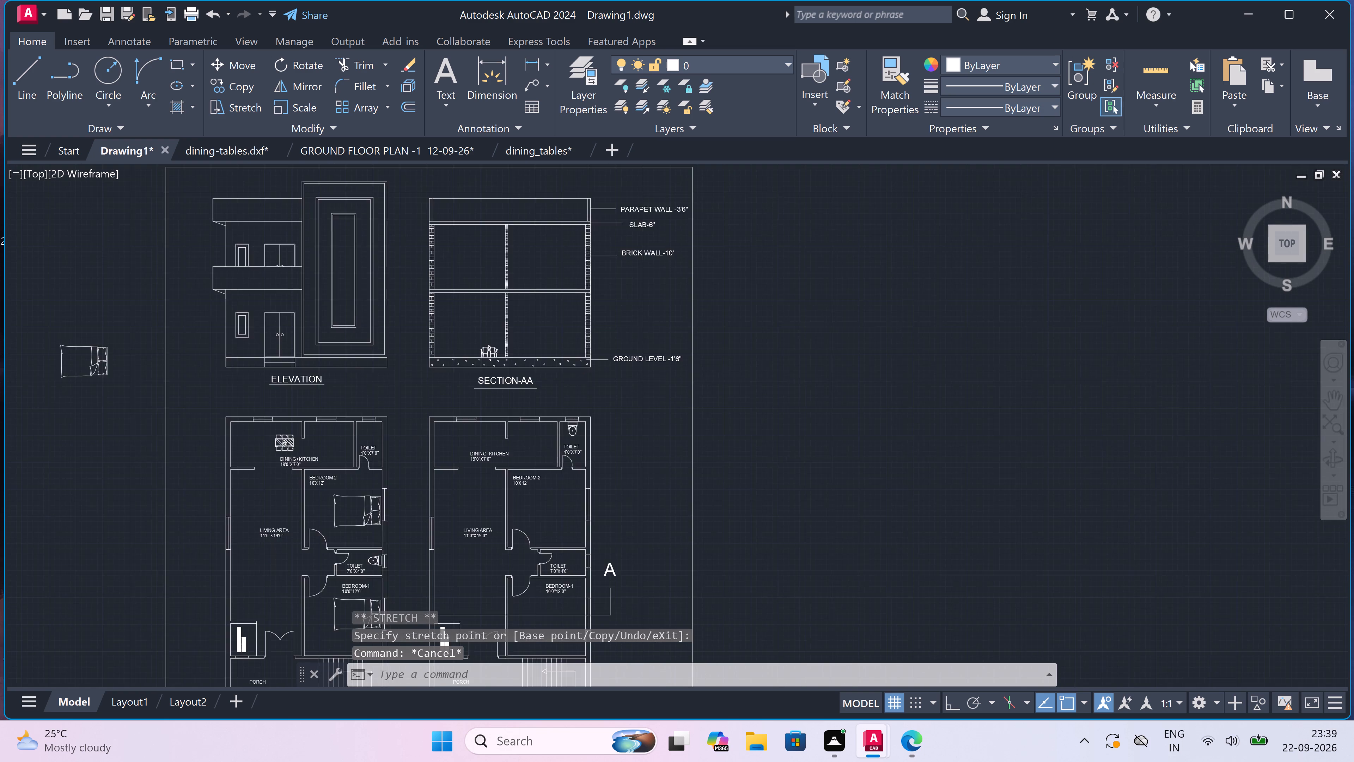
{"action": "scroll", "coordinate": [549, 447], "scroll_direction": "down", "scroll_amount": 1}
{"action": "scroll", "coordinate": [522, 493], "scroll_direction": "up", "scroll_amount": 2}
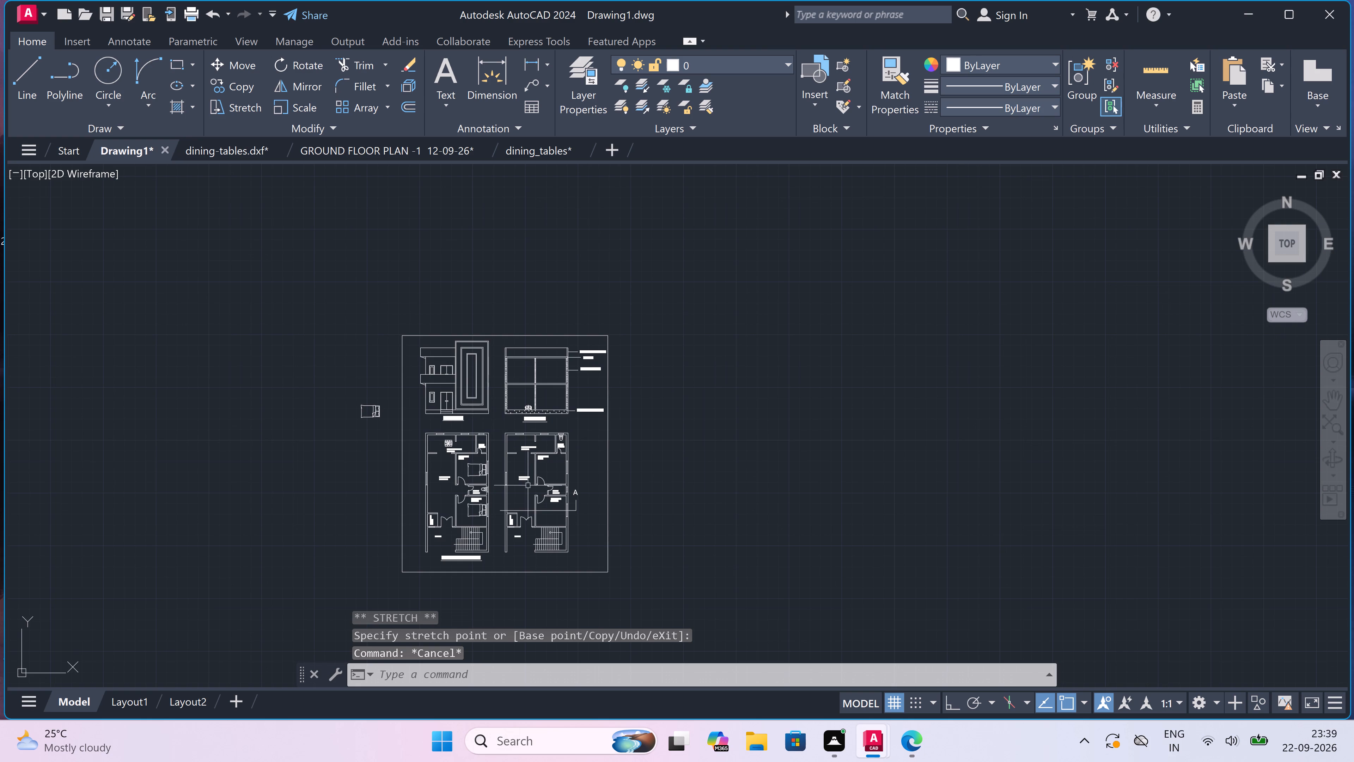
{"action": "left_click", "coordinate": [514, 460]}
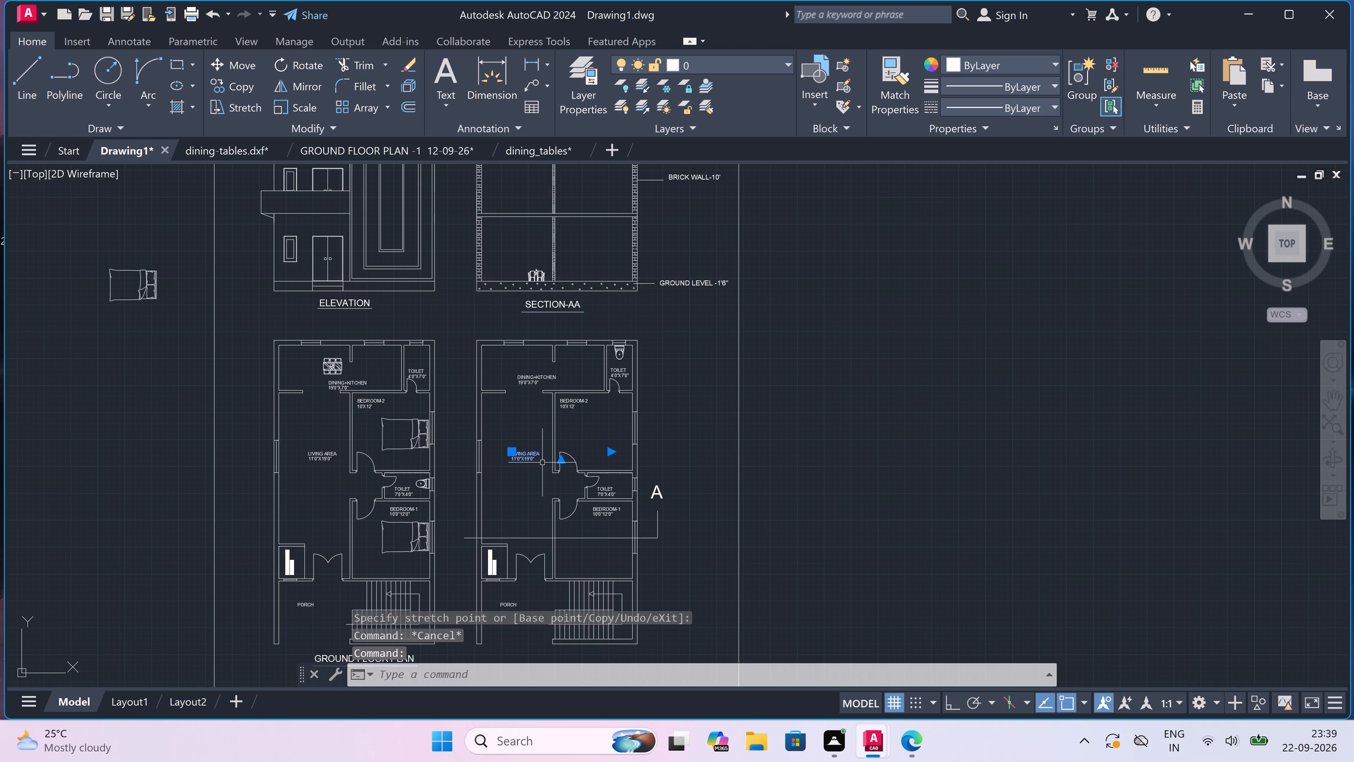
{"action": "scroll", "coordinate": [595, 488], "scroll_direction": "up", "scroll_amount": 2}
{"action": "left_click", "coordinate": [598, 491]}
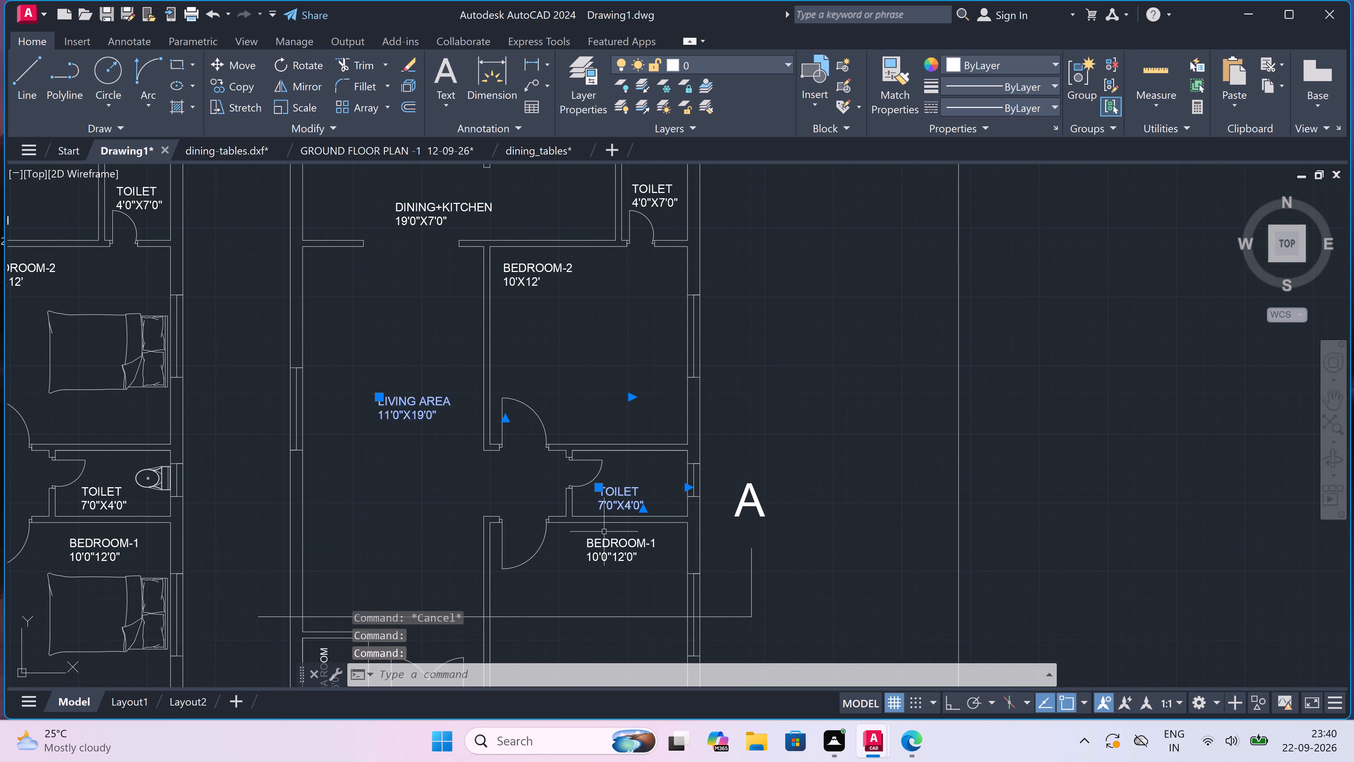
{"action": "left_click", "coordinate": [603, 545]}
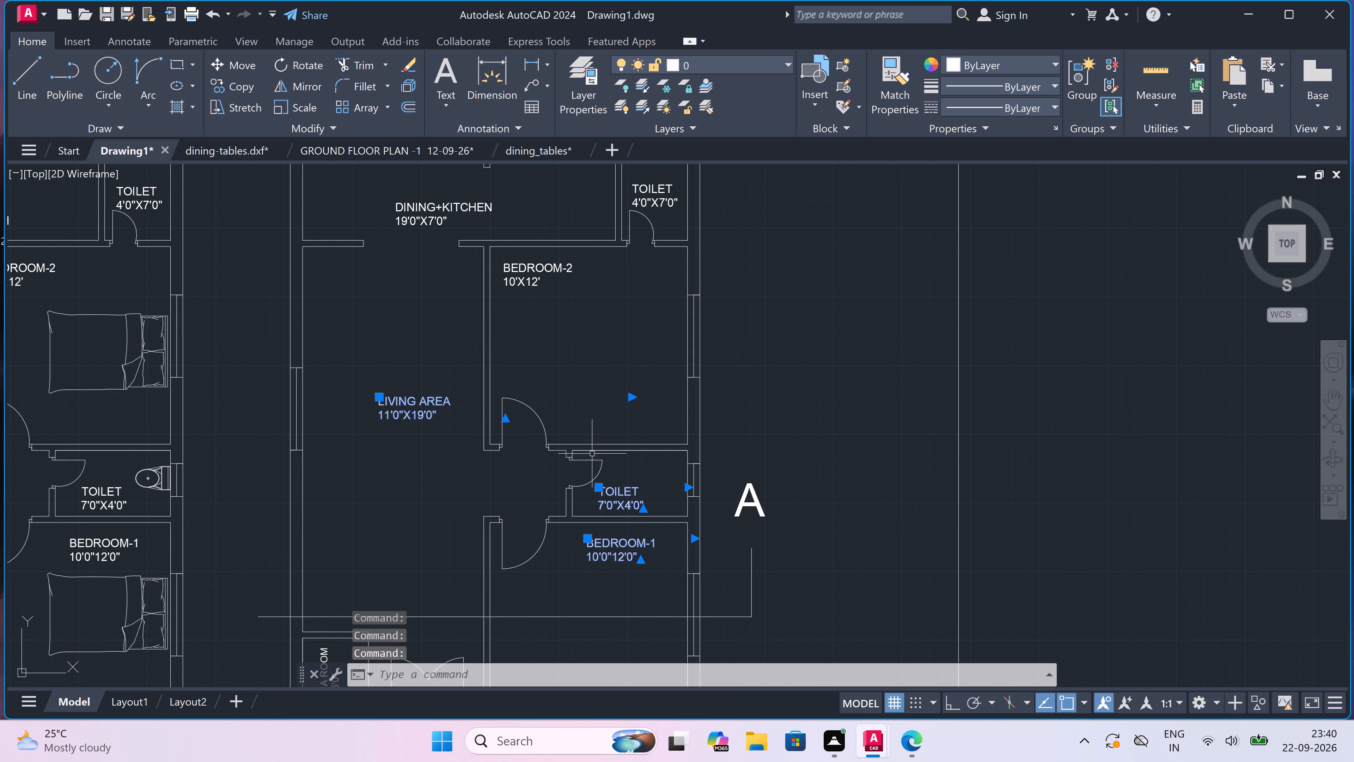
{"action": "left_click", "coordinate": [516, 268]}
{"action": "scroll", "coordinate": [518, 270], "scroll_direction": "down", "scroll_amount": 2}
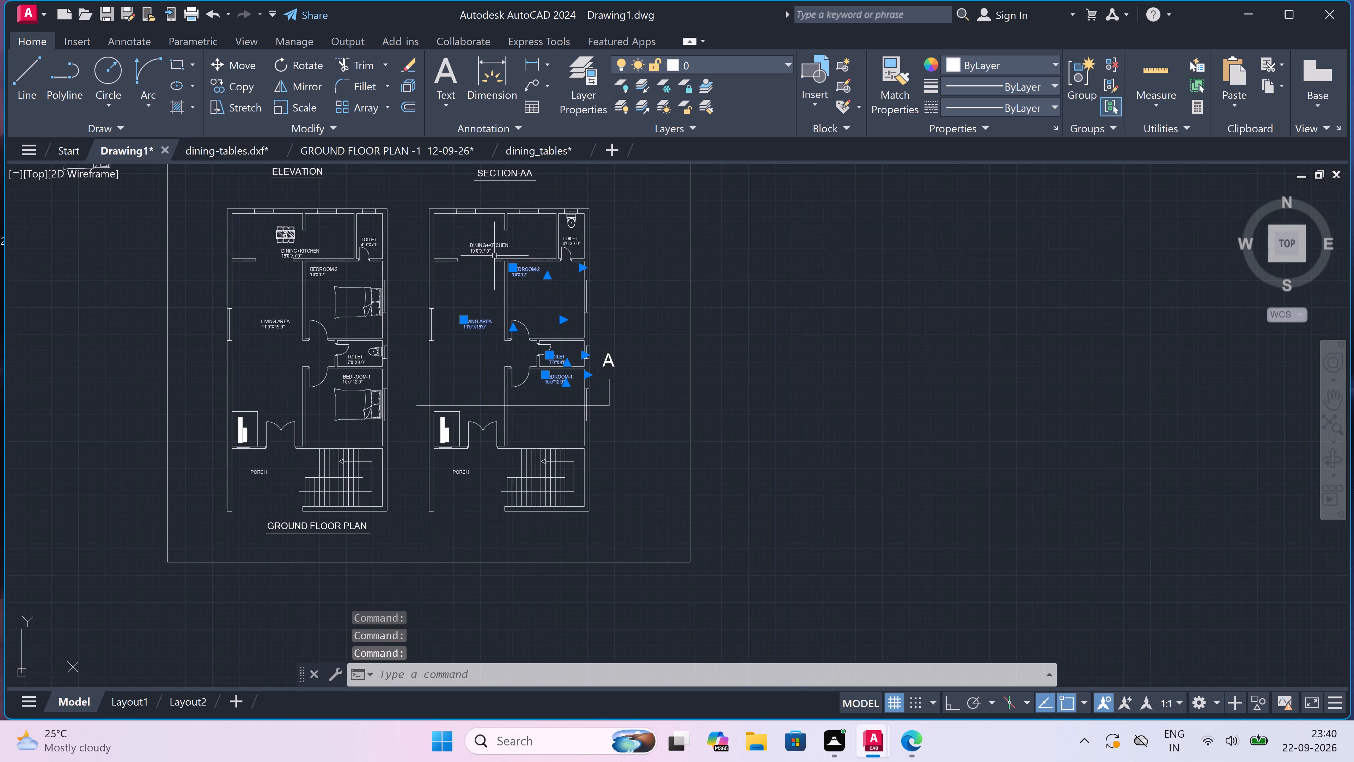
{"action": "scroll", "coordinate": [479, 241], "scroll_direction": "up", "scroll_amount": 3}
{"action": "left_click", "coordinate": [481, 276]}
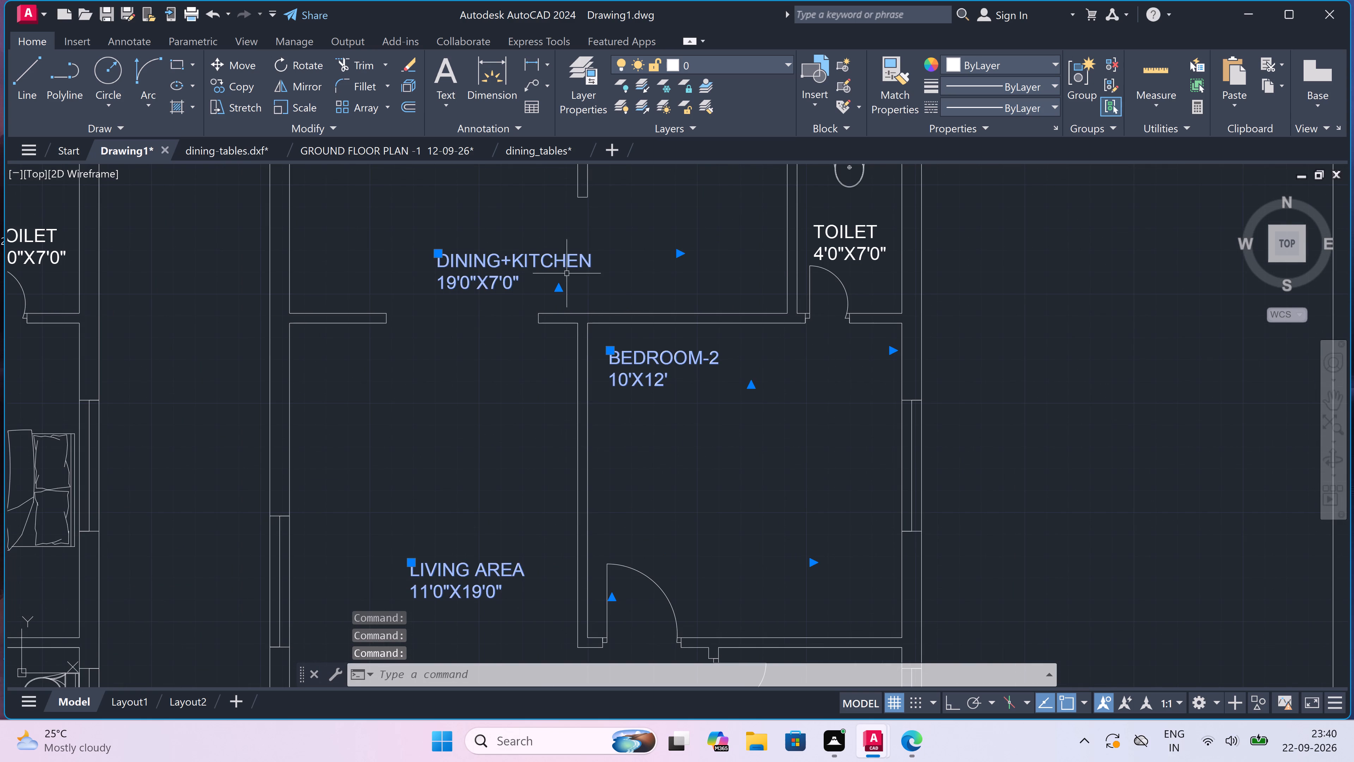
{"action": "left_click", "coordinate": [848, 245]}
{"action": "scroll", "coordinate": [759, 293], "scroll_direction": "down", "scroll_amount": 3}
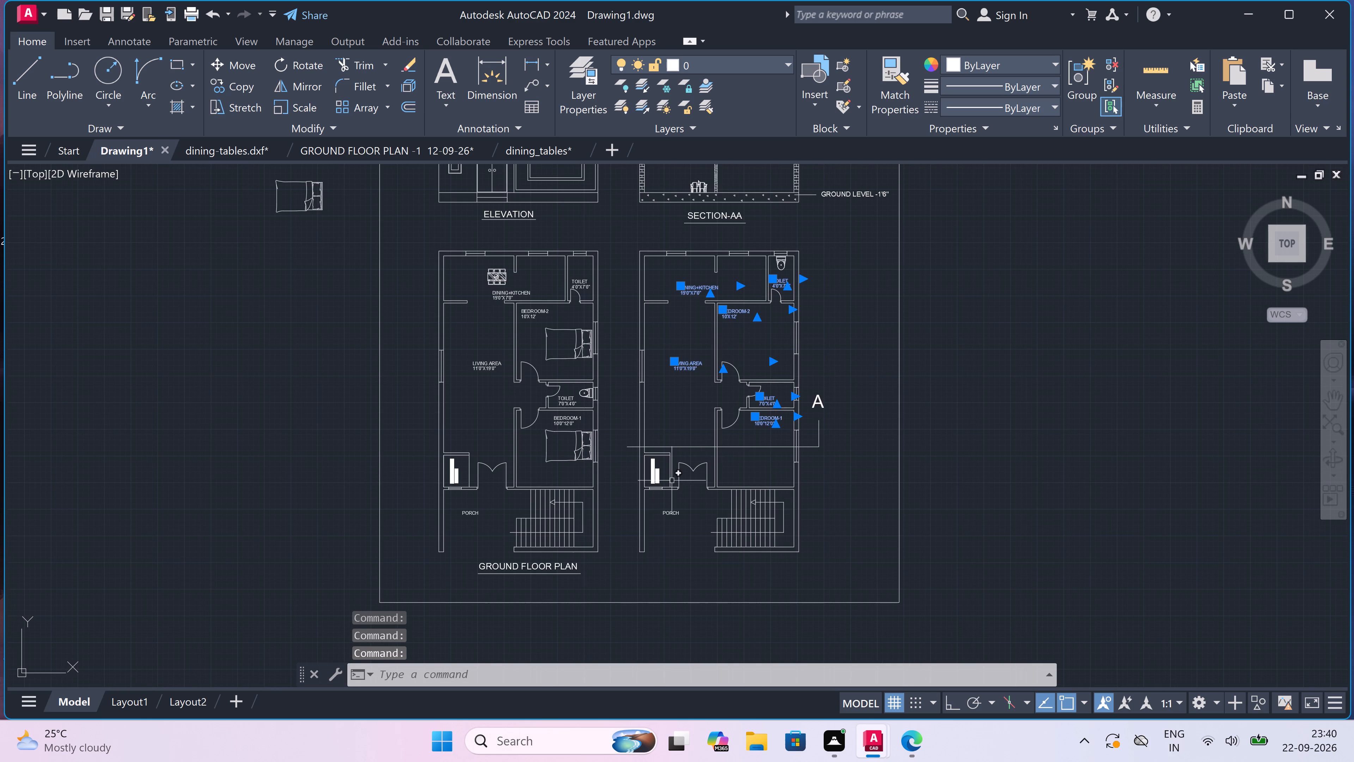
{"action": "scroll", "coordinate": [672, 480], "scroll_direction": "up", "scroll_amount": 2}
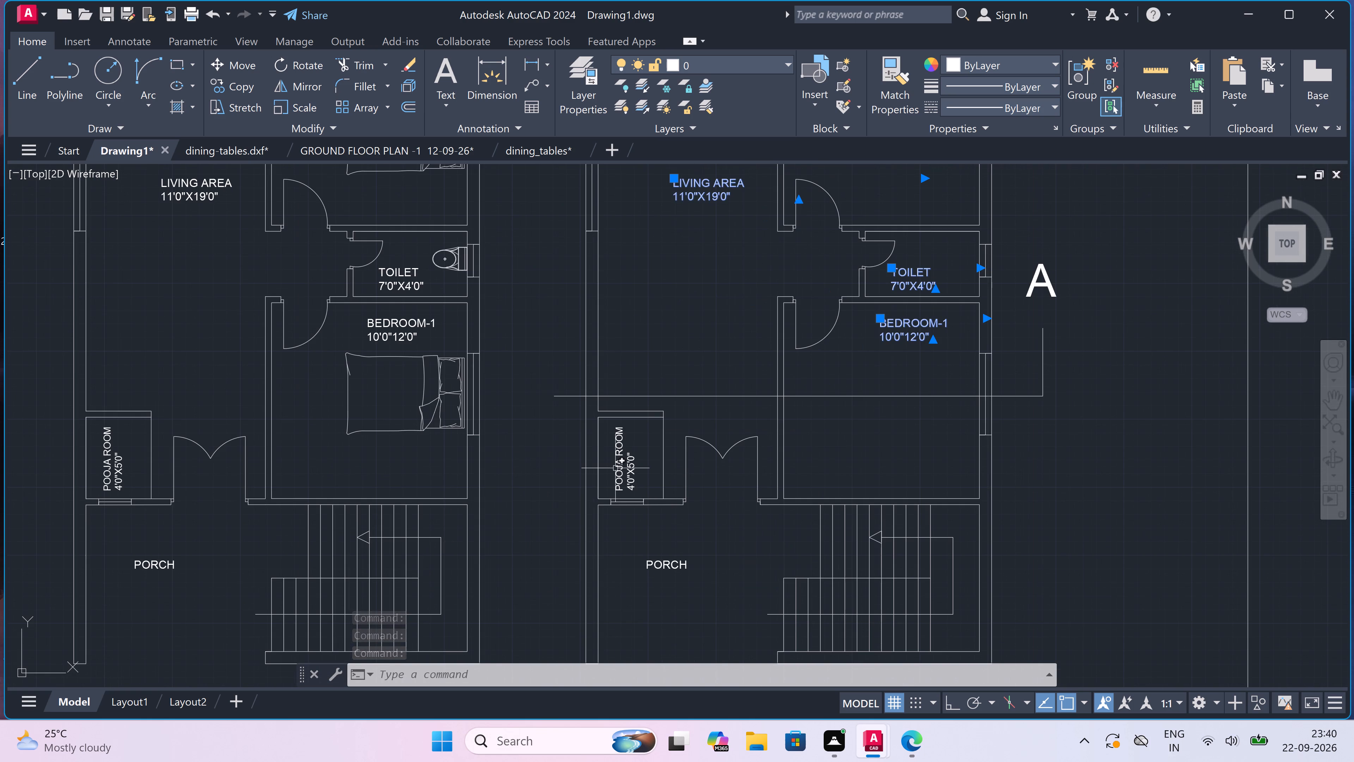
{"action": "left_click", "coordinate": [615, 468]}
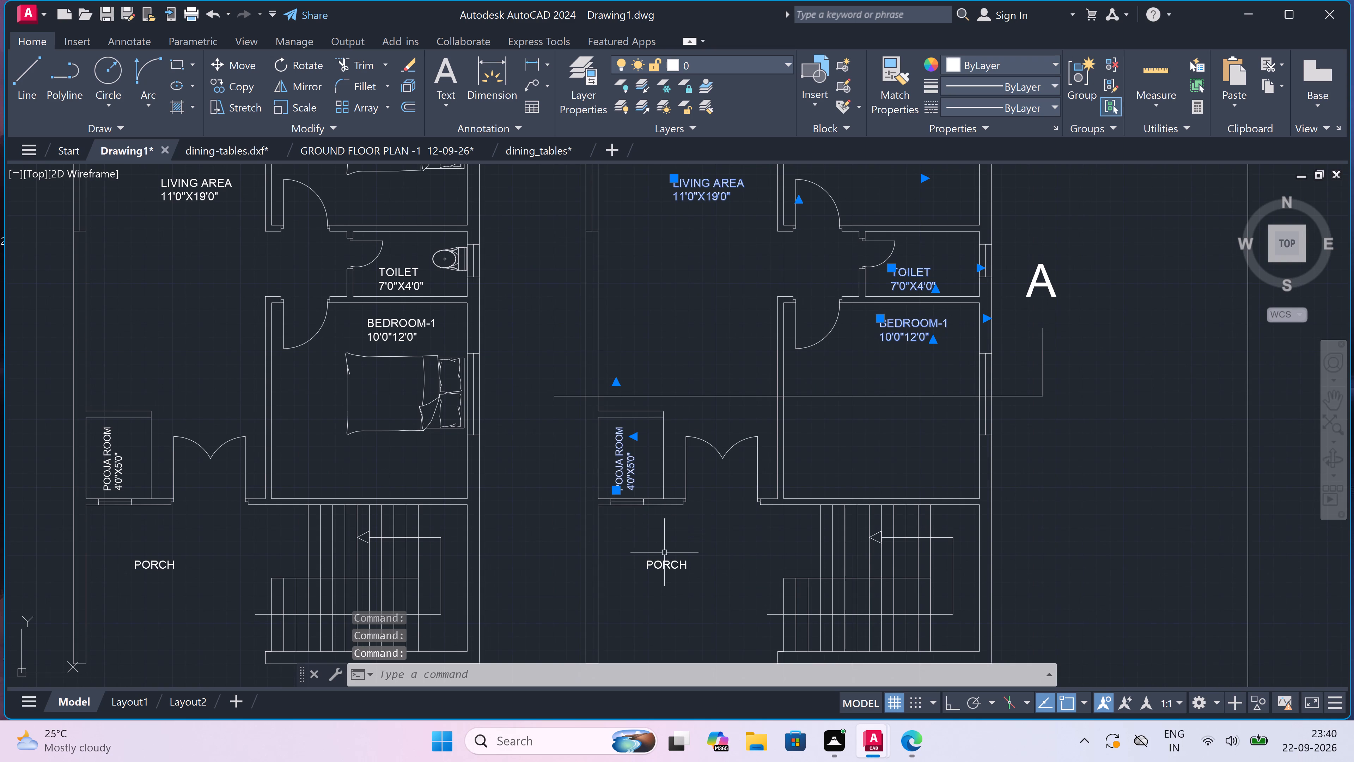
{"action": "left_click", "coordinate": [663, 558]}
{"action": "key", "text": "Delete"}
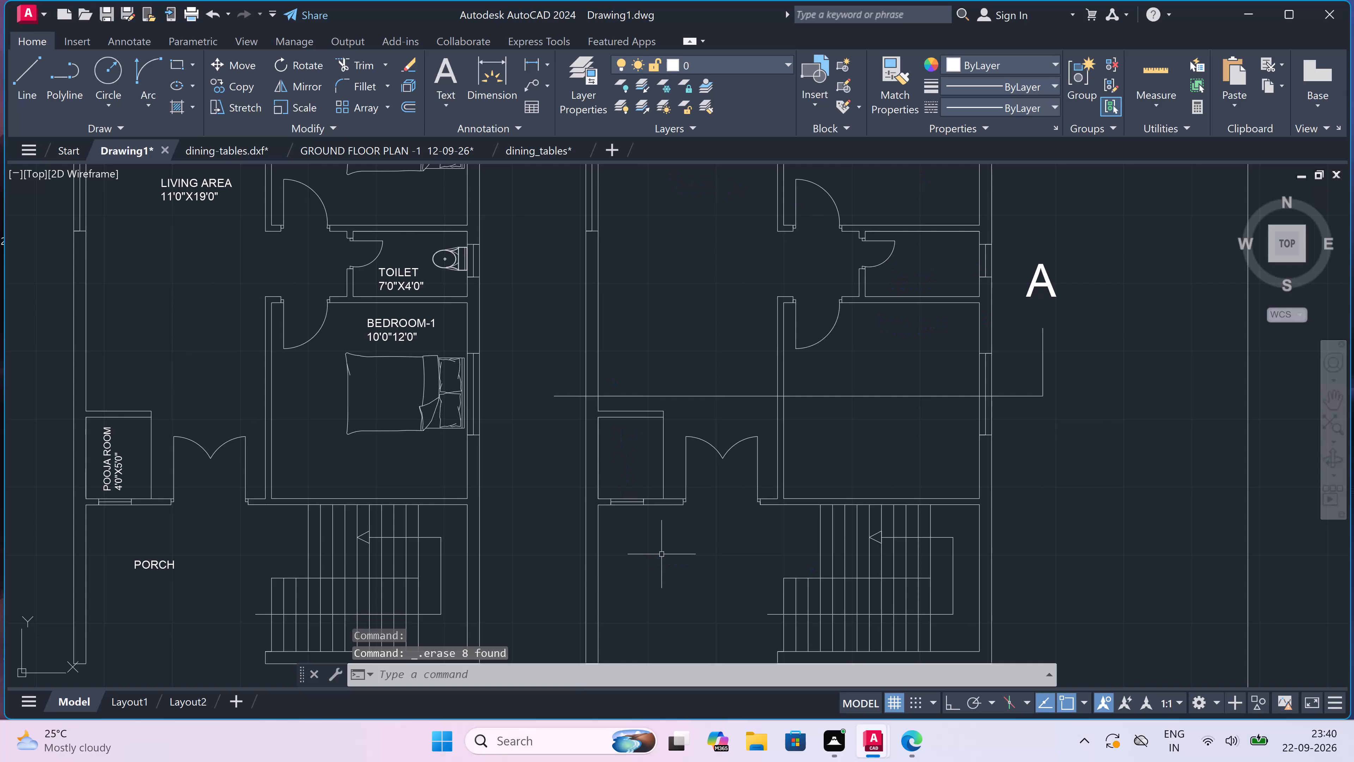
Move the toilet fixture from the plan beneath SECTION-AA into the GROUND FLOOR PLAN's 4'0"X7'0" toilet, tank against the outer window wall.
{"action": "scroll", "coordinate": [662, 550], "scroll_direction": "down", "scroll_amount": 2}
{"action": "scroll", "coordinate": [714, 267], "scroll_direction": "up", "scroll_amount": 3}
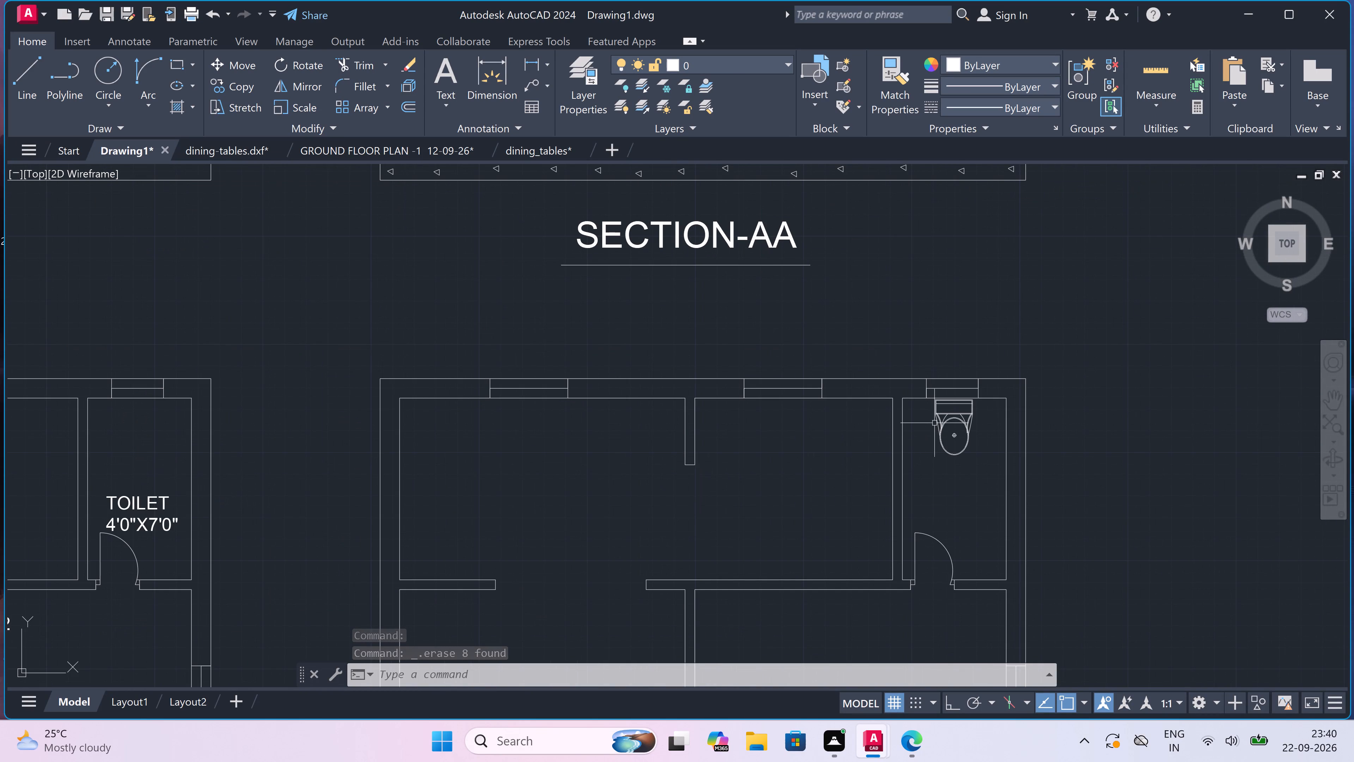
{"action": "left_click", "coordinate": [943, 424]}
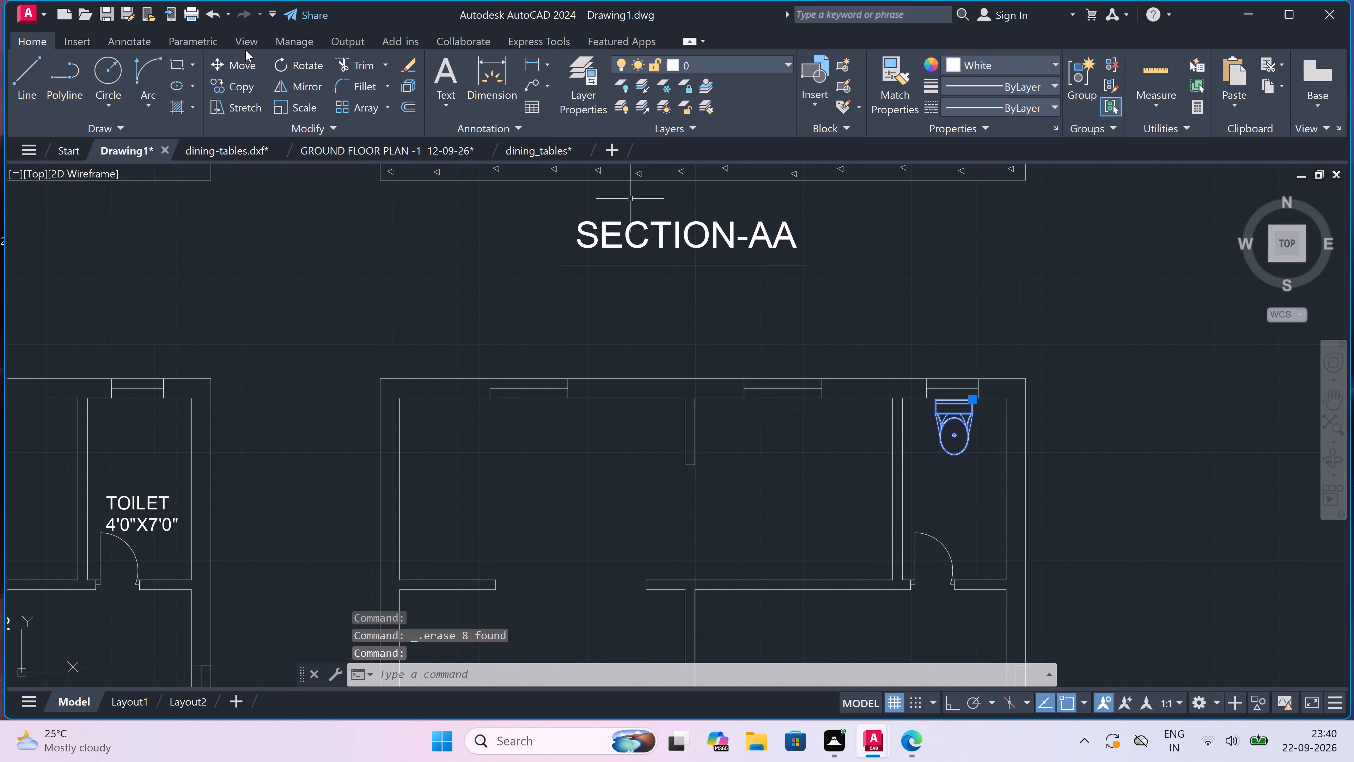
{"action": "left_click", "coordinate": [223, 59]}
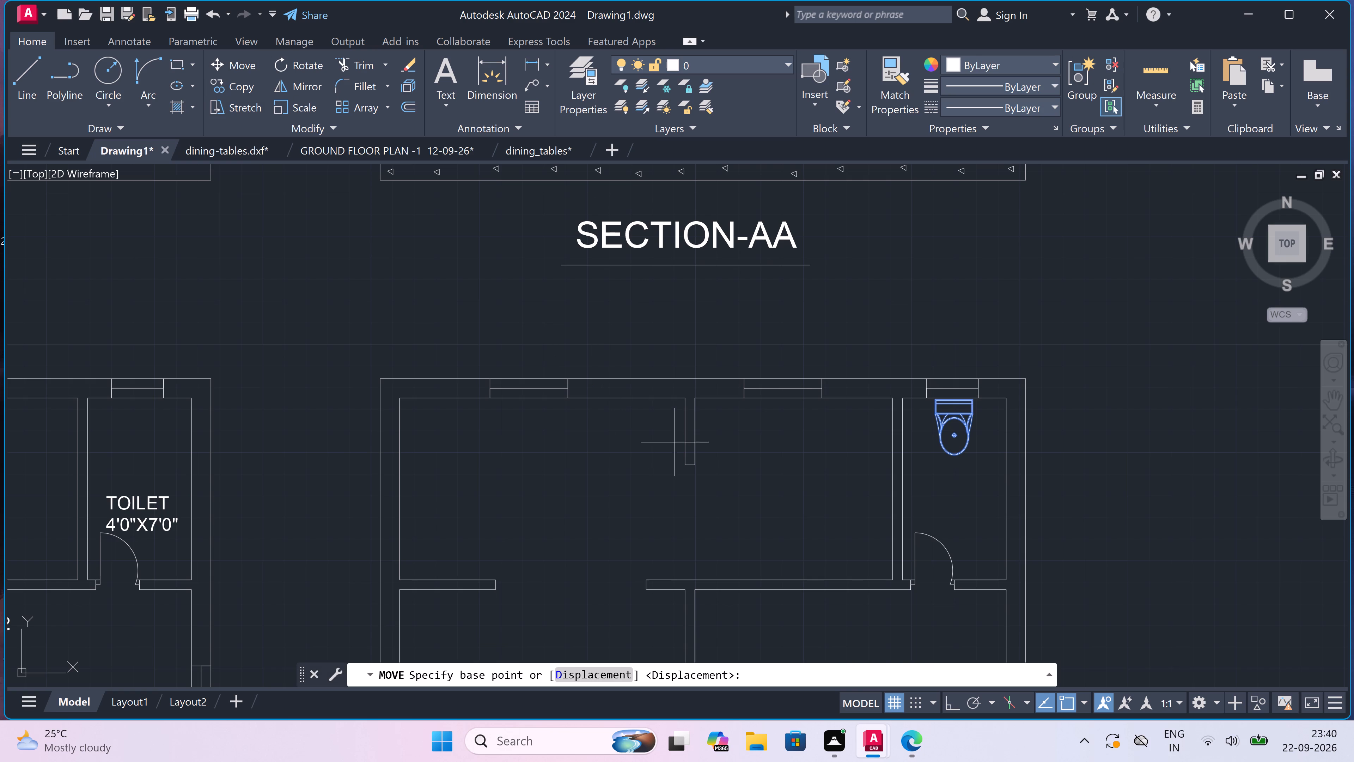
{"action": "scroll", "coordinate": [904, 385], "scroll_direction": "up", "scroll_amount": 2}
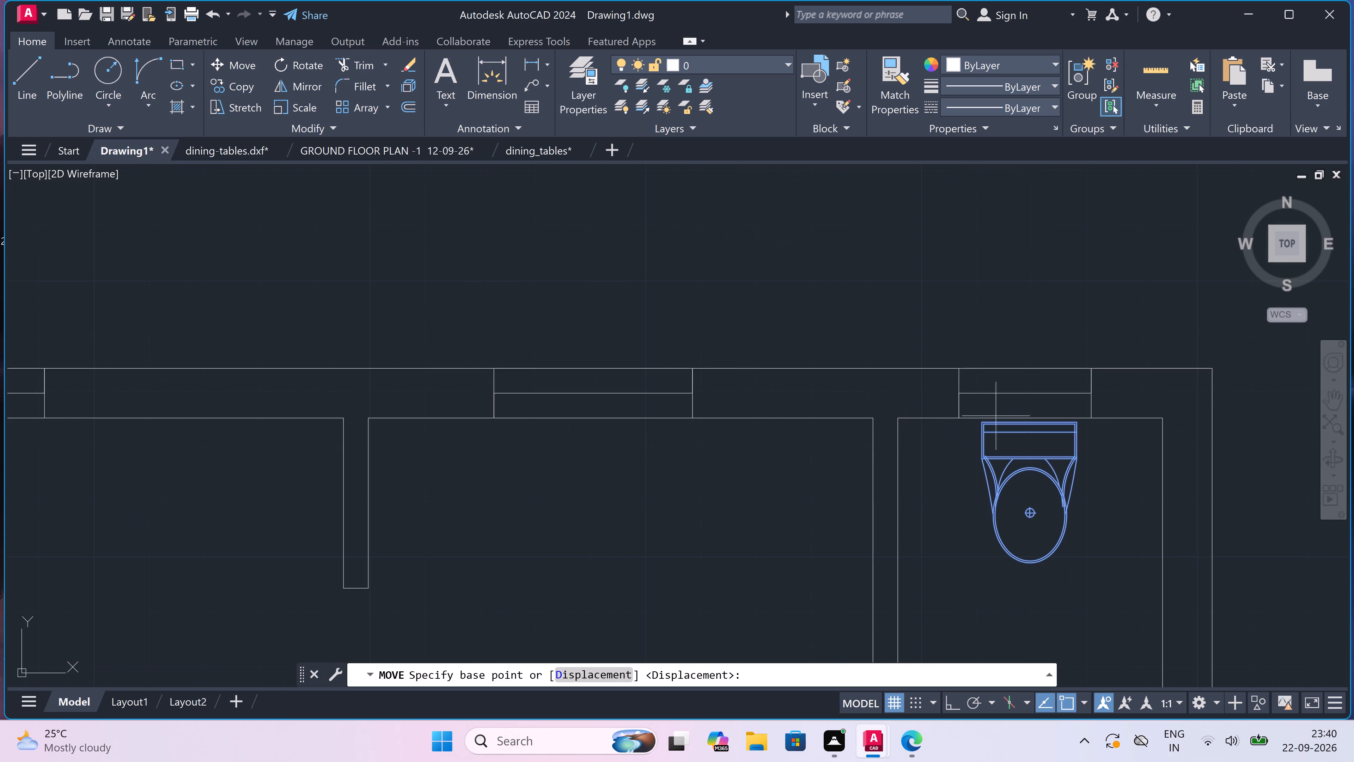
{"action": "left_click", "coordinate": [1027, 412]}
{"action": "scroll", "coordinate": [877, 452], "scroll_direction": "down", "scroll_amount": 4}
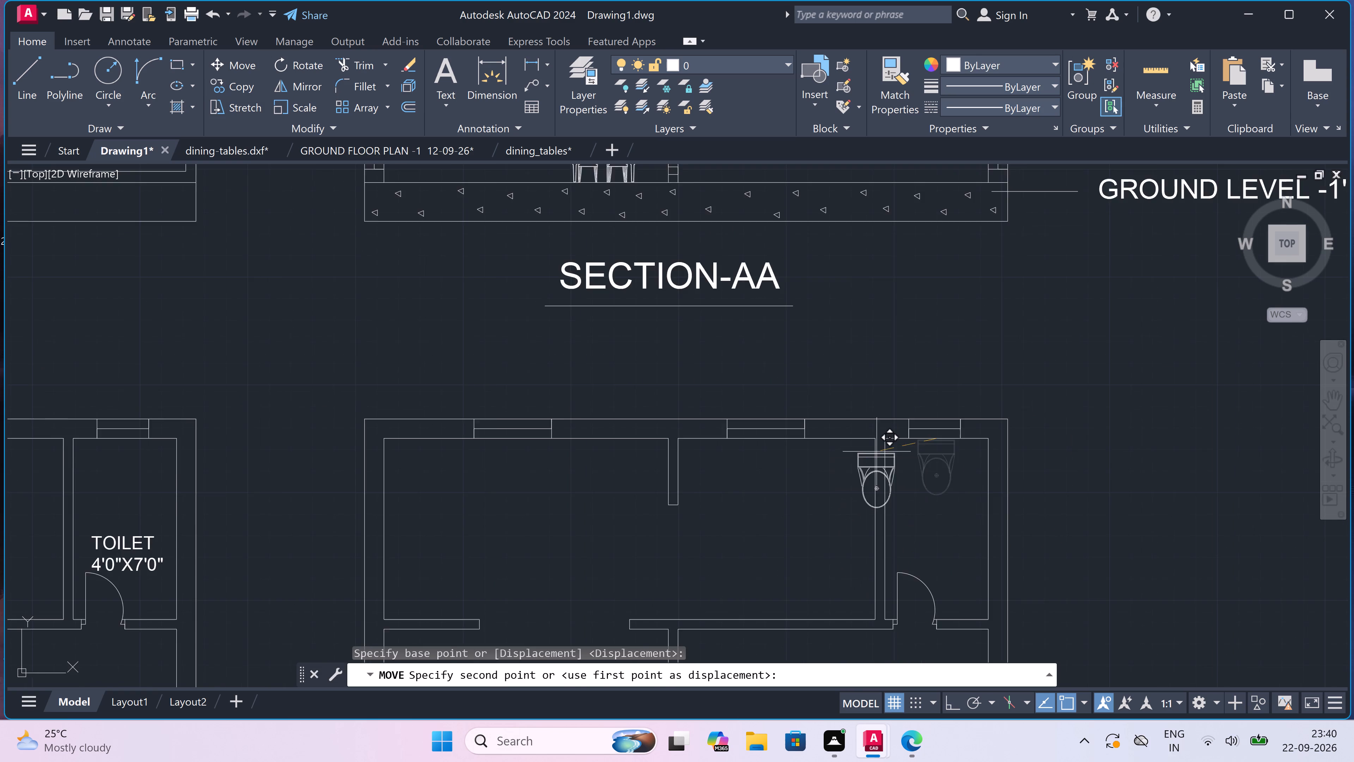
{"action": "scroll", "coordinate": [304, 460], "scroll_direction": "up", "scroll_amount": 3}
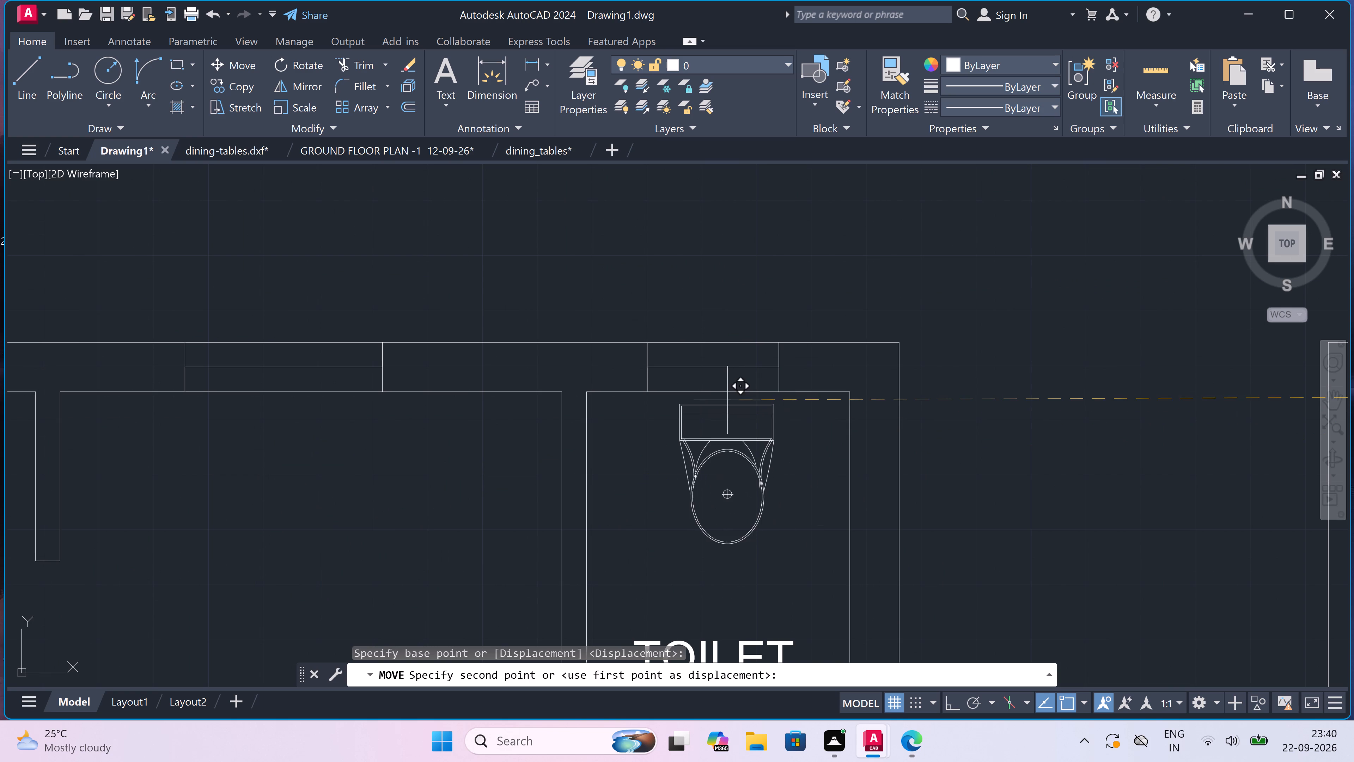
{"action": "scroll", "coordinate": [697, 395], "scroll_direction": "up", "scroll_amount": 3}
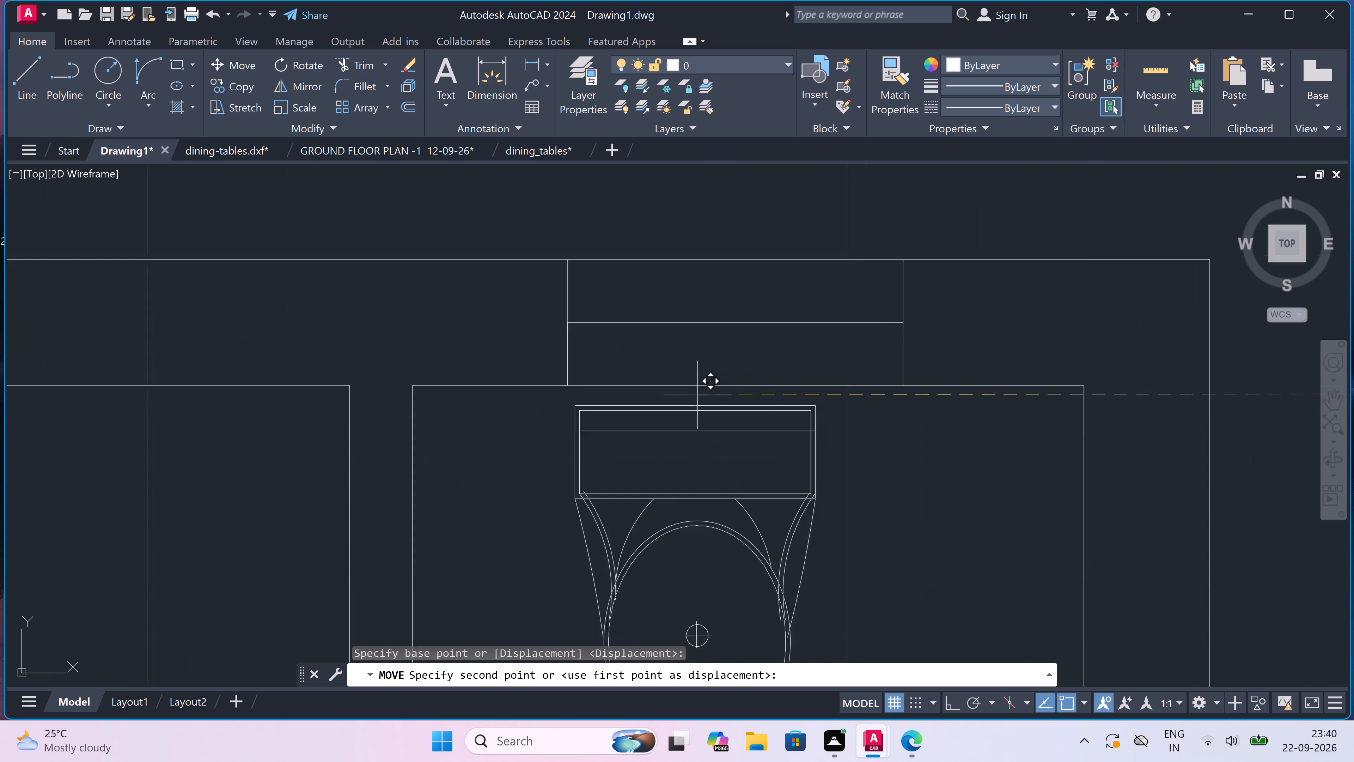
{"action": "left_click", "coordinate": [704, 387]}
{"action": "scroll", "coordinate": [609, 344], "scroll_direction": "down", "scroll_amount": 1}
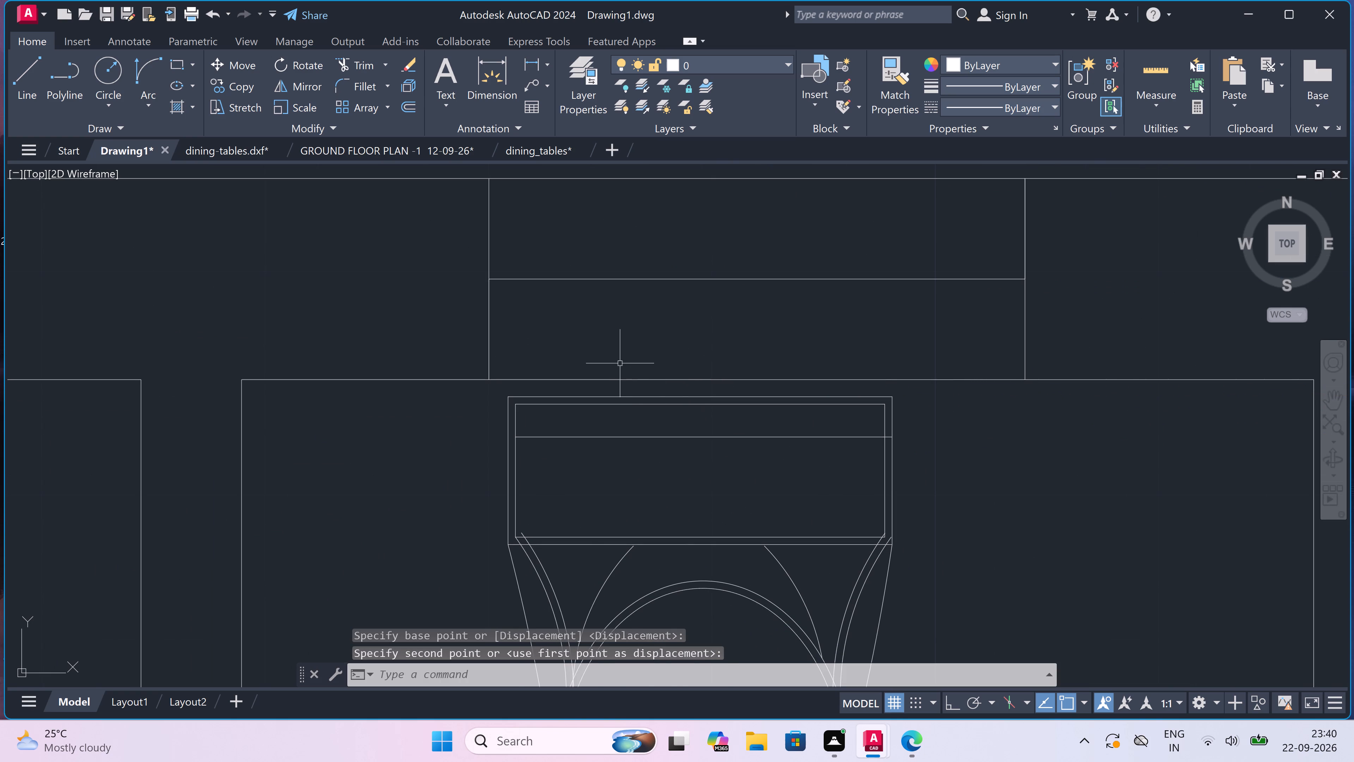
{"action": "scroll", "coordinate": [609, 344], "scroll_direction": "down", "scroll_amount": 8}
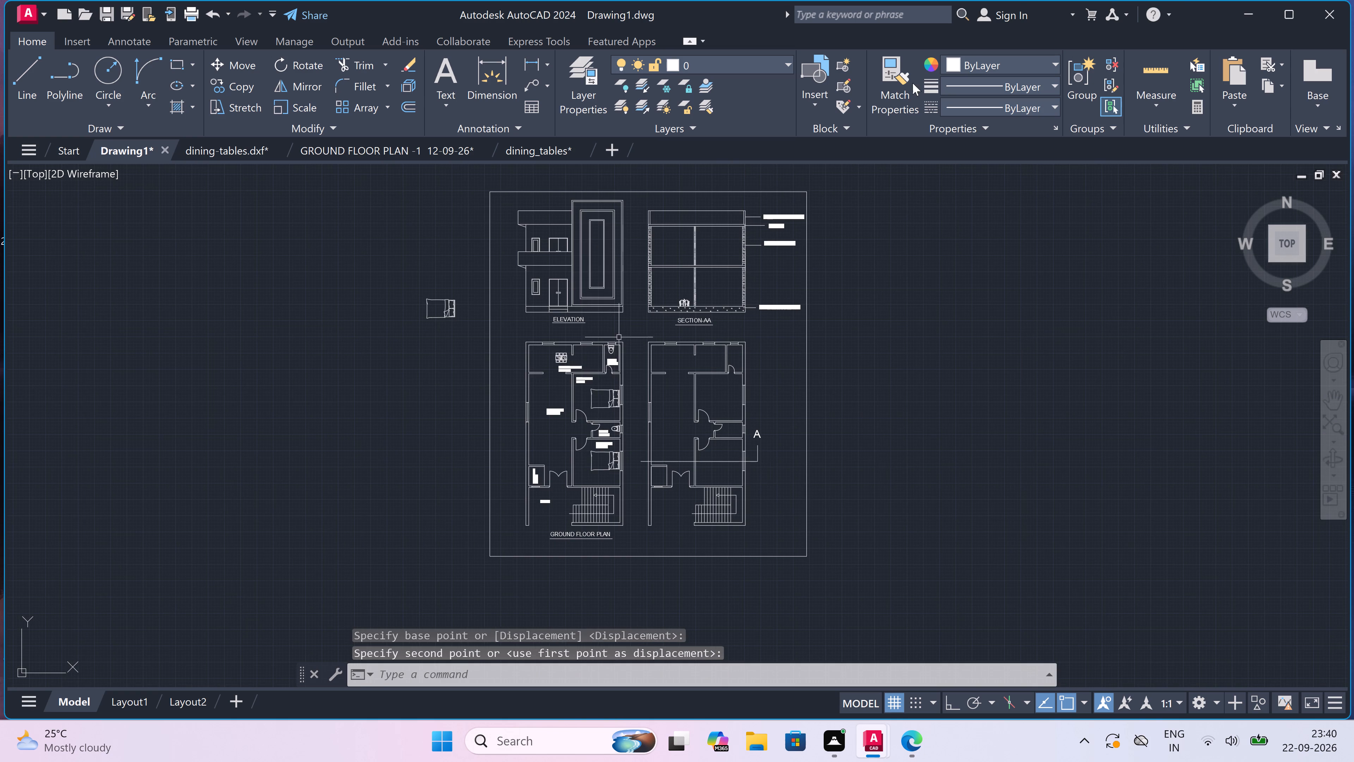
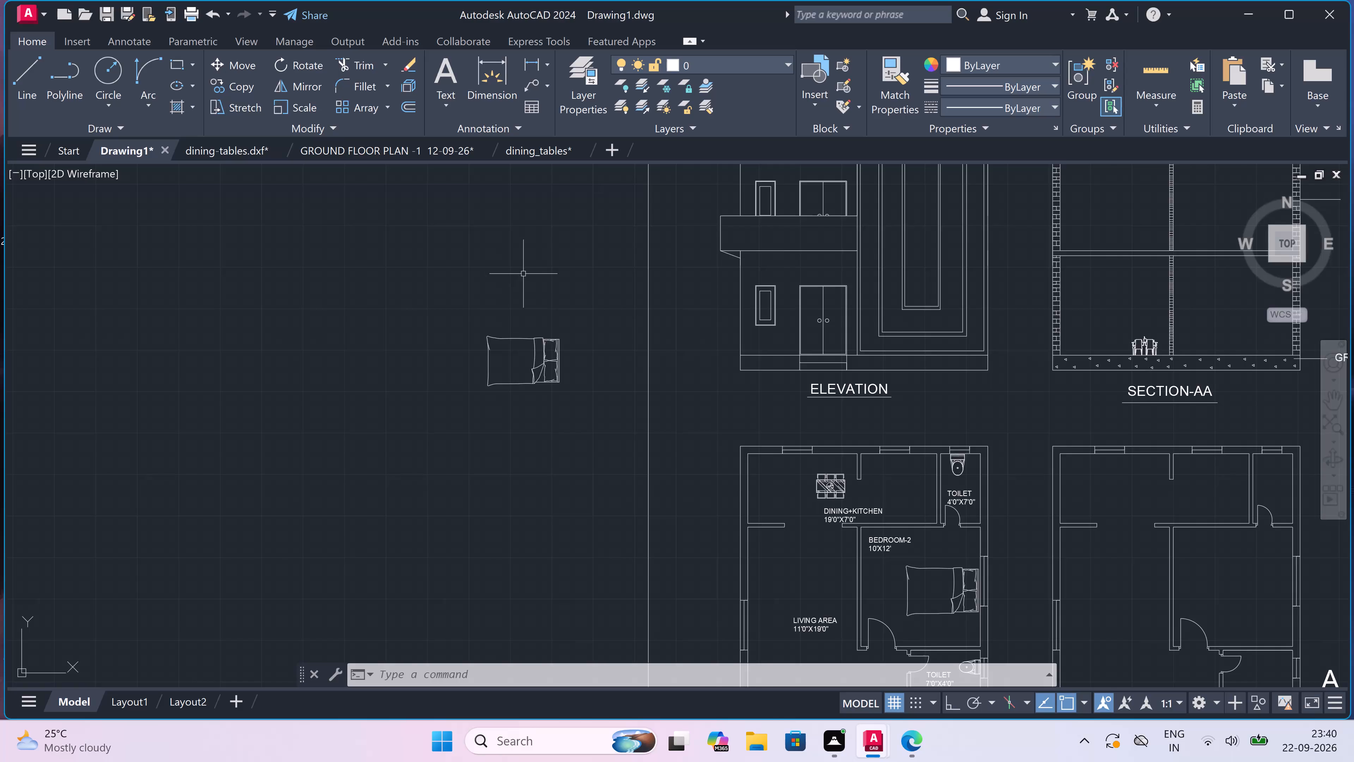
Delete the spare double bed lying outside the sheet border, beside the elevation.
{"action": "scroll", "coordinate": [523, 274], "scroll_direction": "down", "scroll_amount": 1}
{"action": "scroll", "coordinate": [523, 274], "scroll_direction": "up", "scroll_amount": 1}
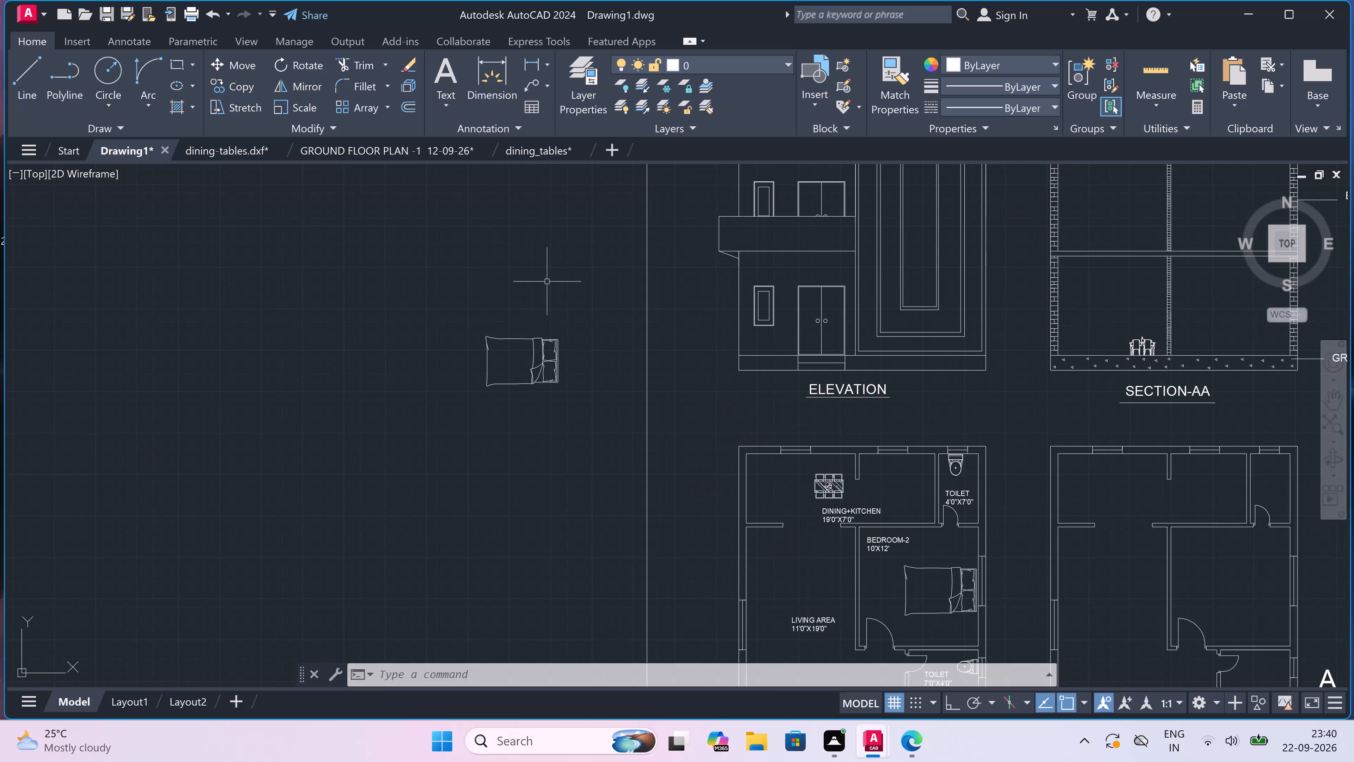
{"action": "left_click_drag", "start_coordinate": [591, 298], "coordinate": [577, 323]}
{"action": "left_click", "coordinate": [385, 460]}
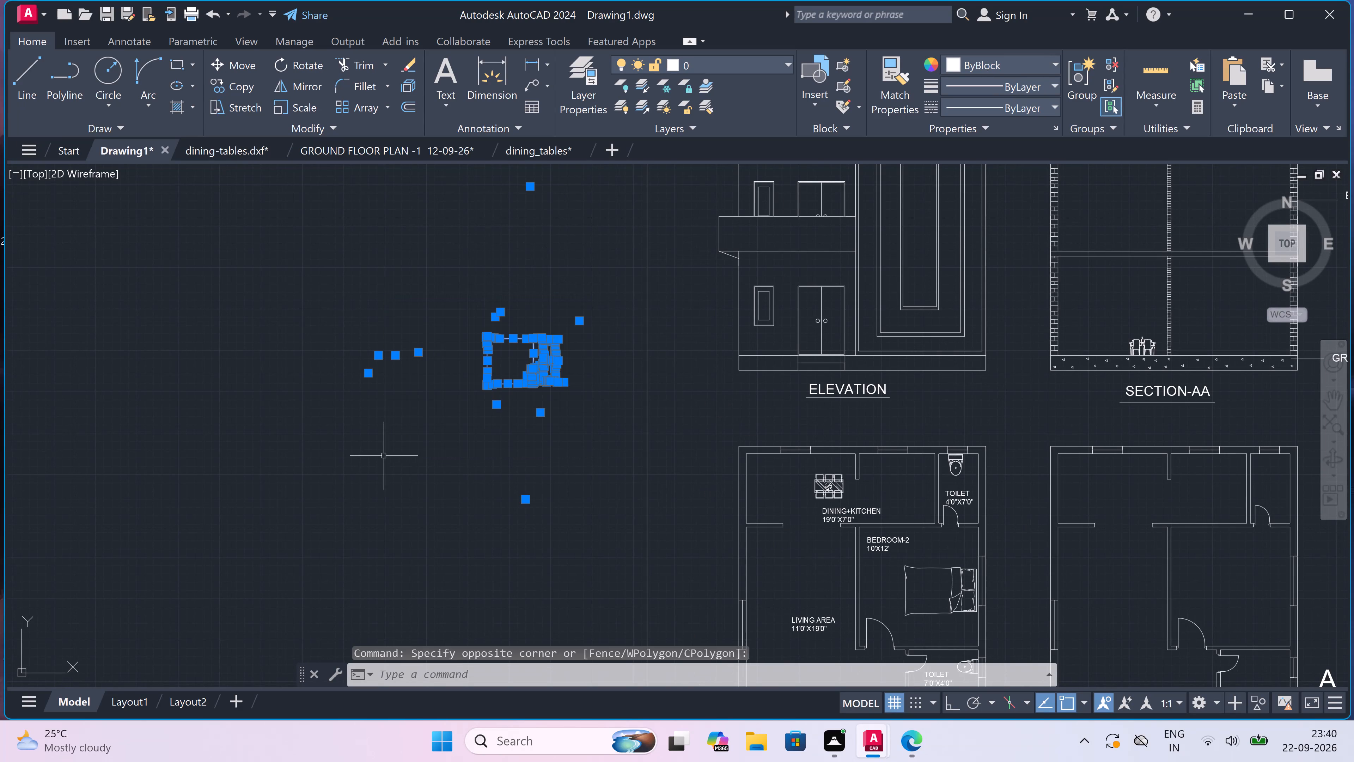
{"action": "key", "text": "Delete"}
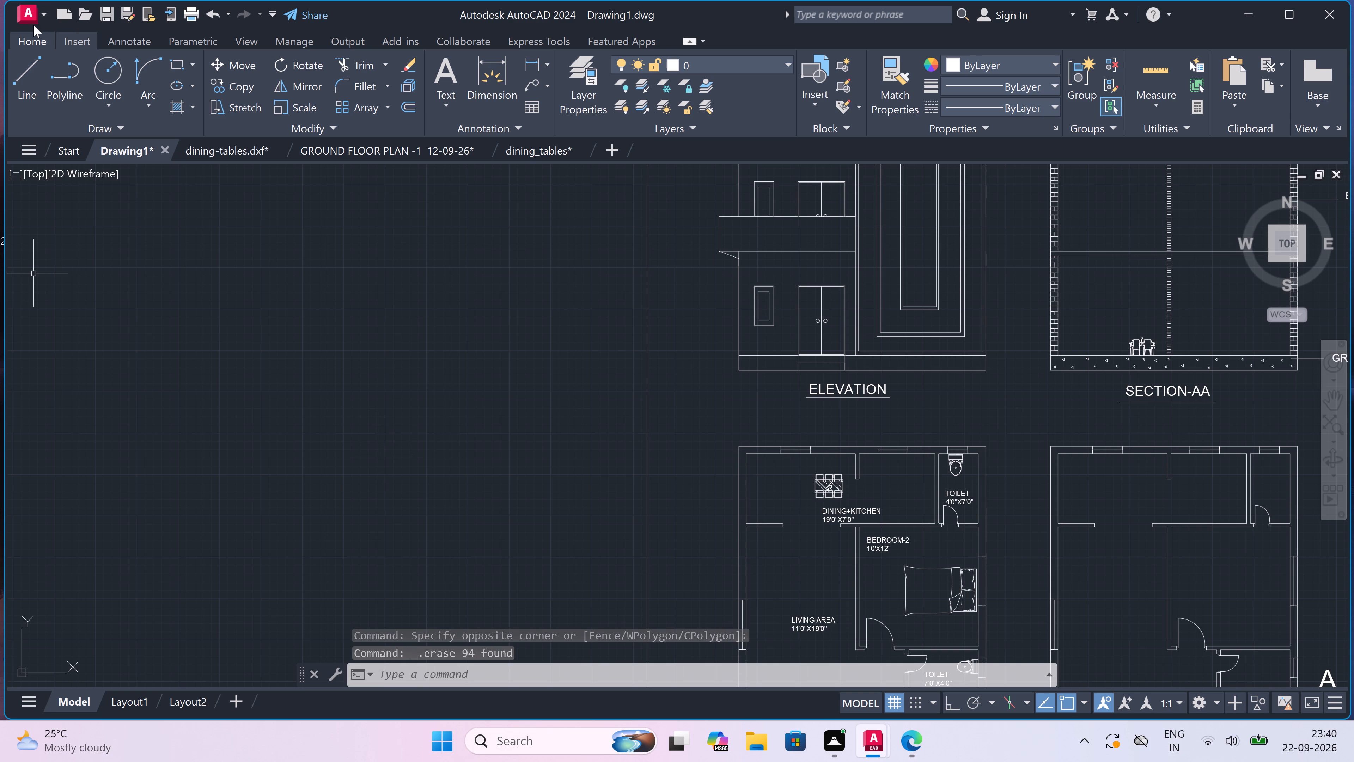
Open the recent drawing sofas (1).dwg.
{"action": "left_click", "coordinate": [20, 15]}
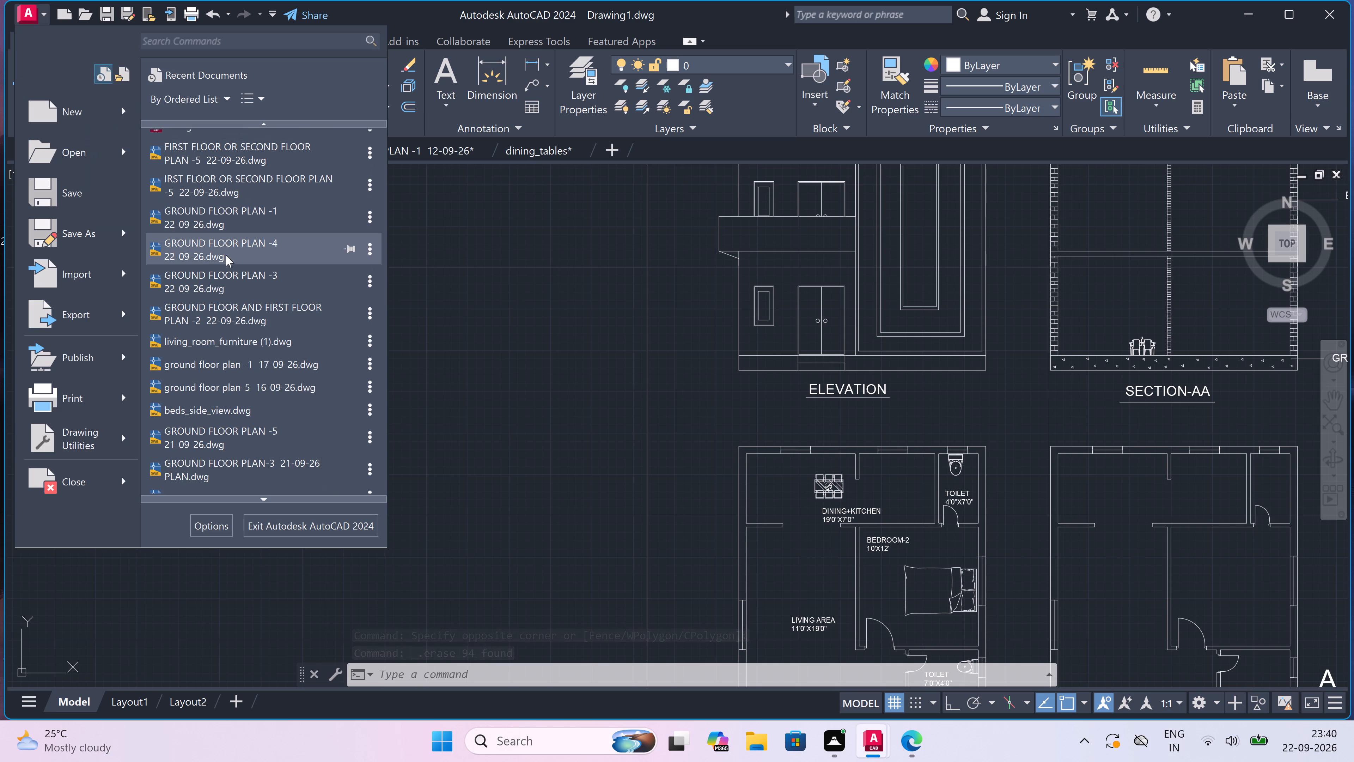
{"action": "scroll", "coordinate": [227, 258], "scroll_direction": "down", "scroll_amount": 14}
{"action": "scroll", "coordinate": [185, 432], "scroll_direction": "down", "scroll_amount": 1}
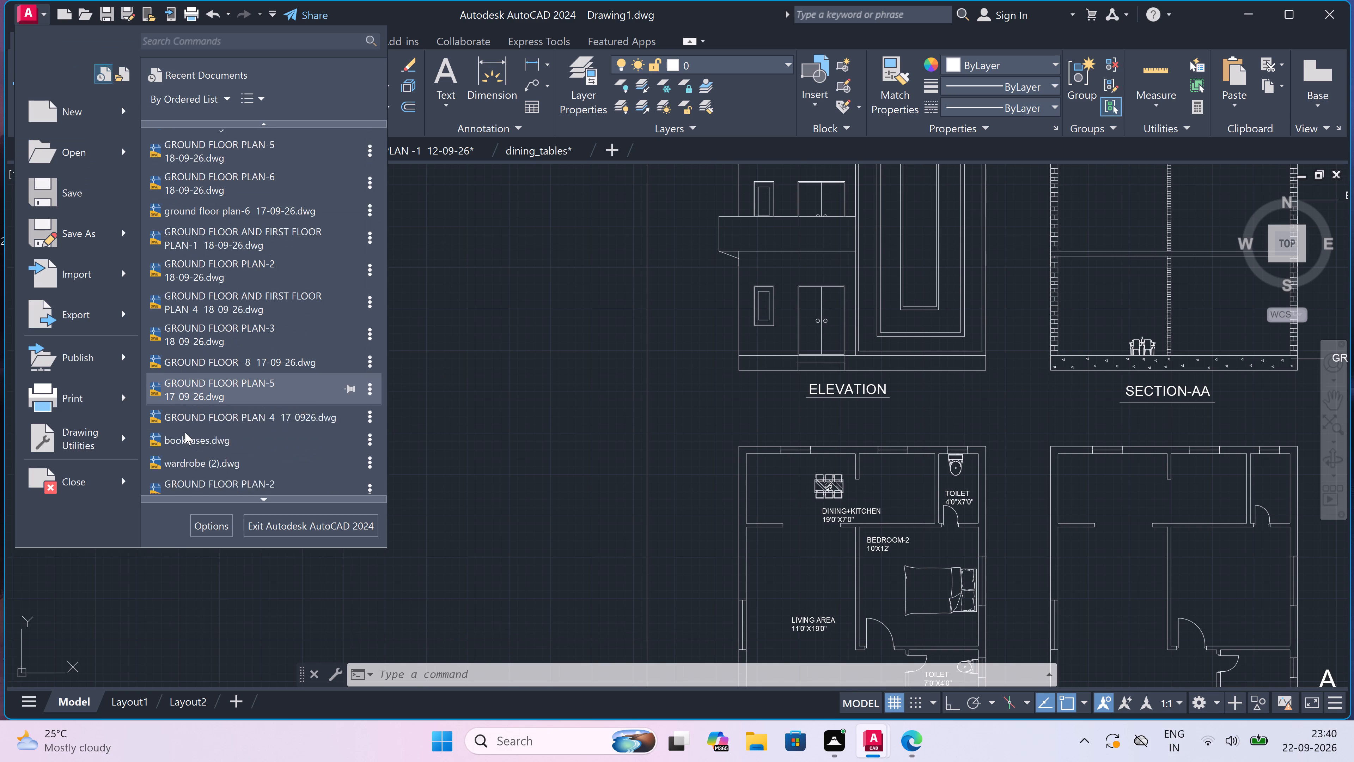
{"action": "scroll", "coordinate": [185, 432], "scroll_direction": "down", "scroll_amount": 1}
{"action": "scroll", "coordinate": [219, 408], "scroll_direction": "down", "scroll_amount": 2}
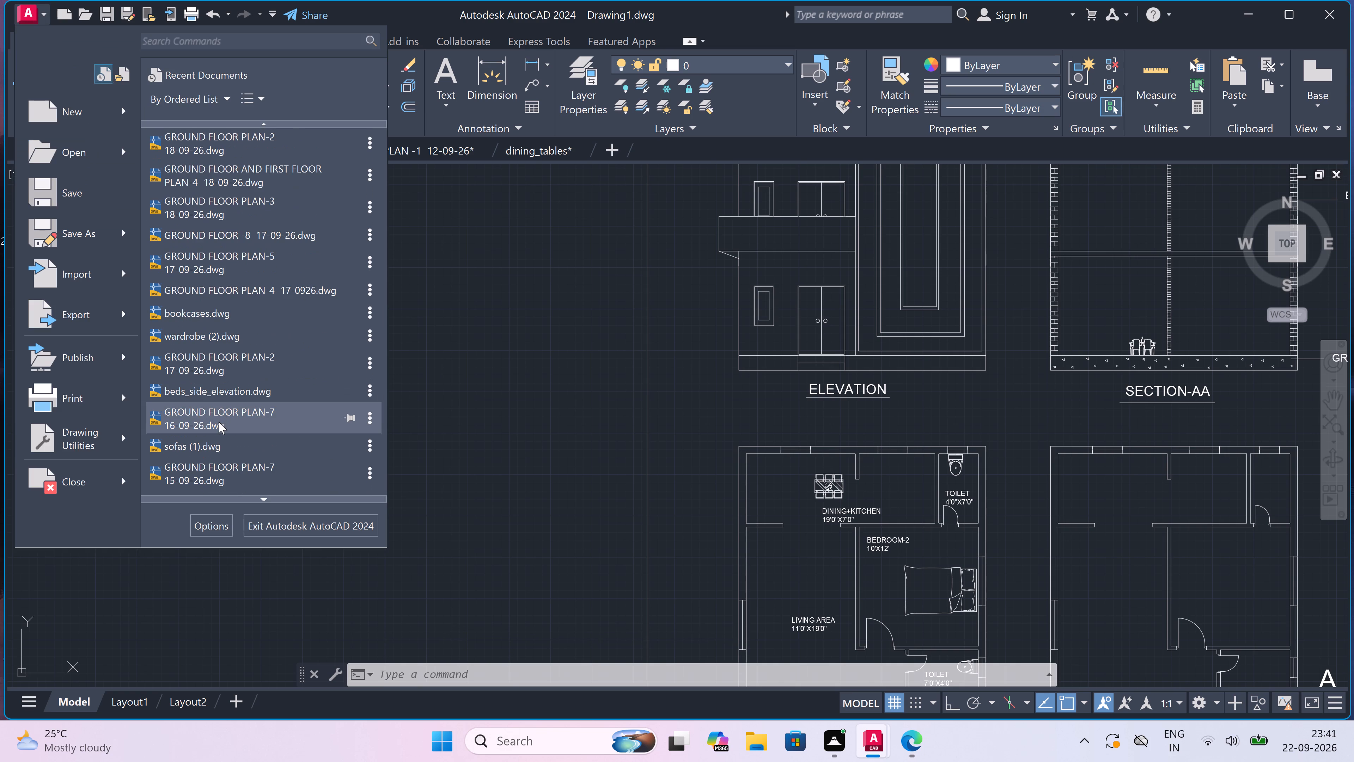
{"action": "double_click", "coordinate": [257, 448]}
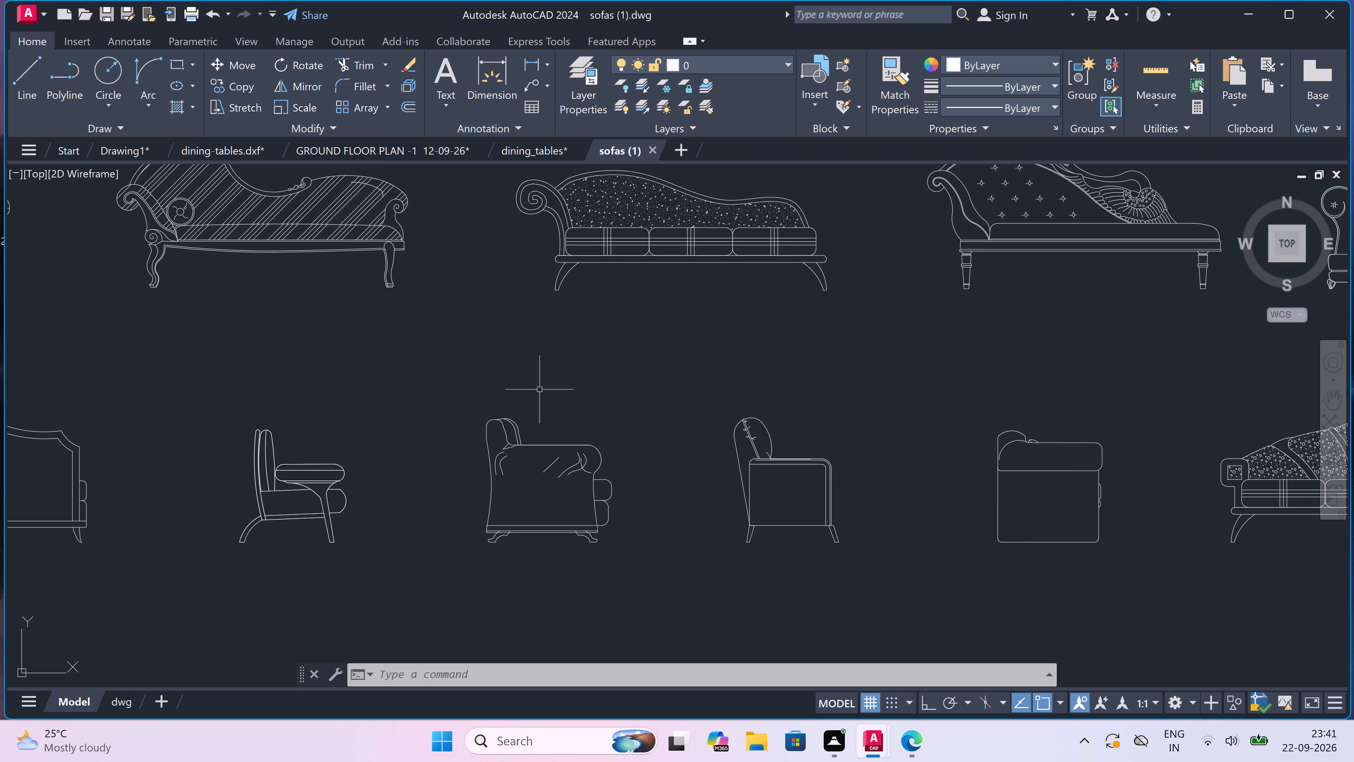
Copy the side-view armchair with the draped cover and rounded arm from the bottom row of the sofa blocks.
{"action": "scroll", "coordinate": [643, 385], "scroll_direction": "down", "scroll_amount": 1}
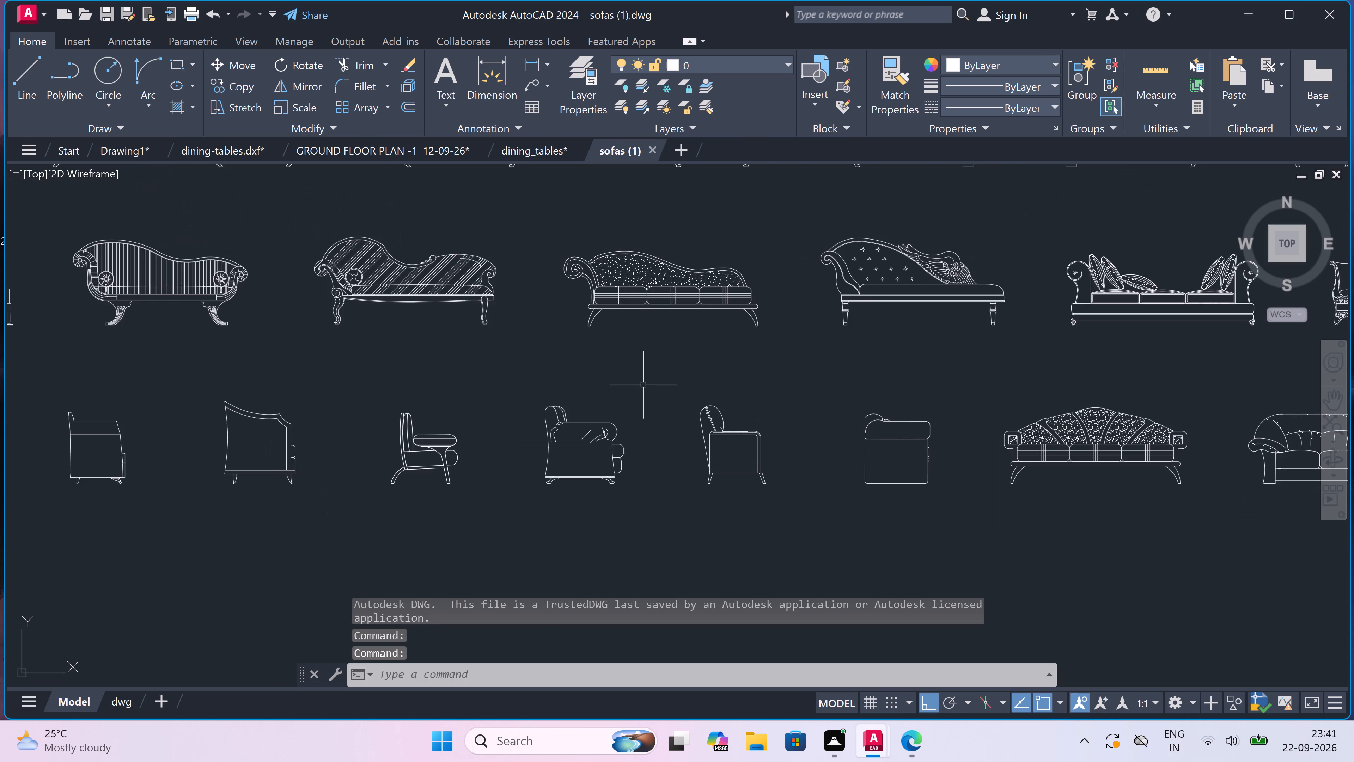
{"action": "scroll", "coordinate": [643, 385], "scroll_direction": "down", "scroll_amount": 2}
{"action": "scroll", "coordinate": [643, 385], "scroll_direction": "up", "scroll_amount": 1}
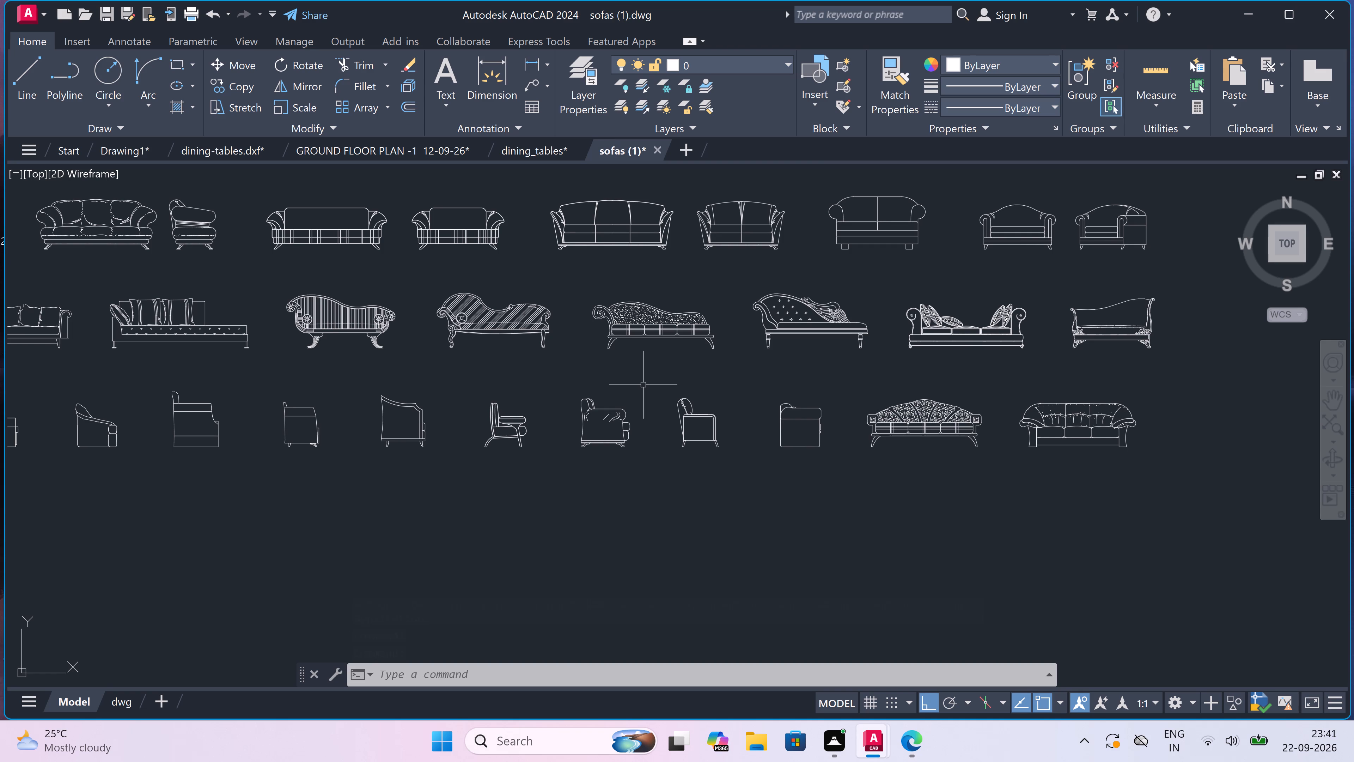
{"action": "scroll", "coordinate": [643, 385], "scroll_direction": "up", "scroll_amount": 1}
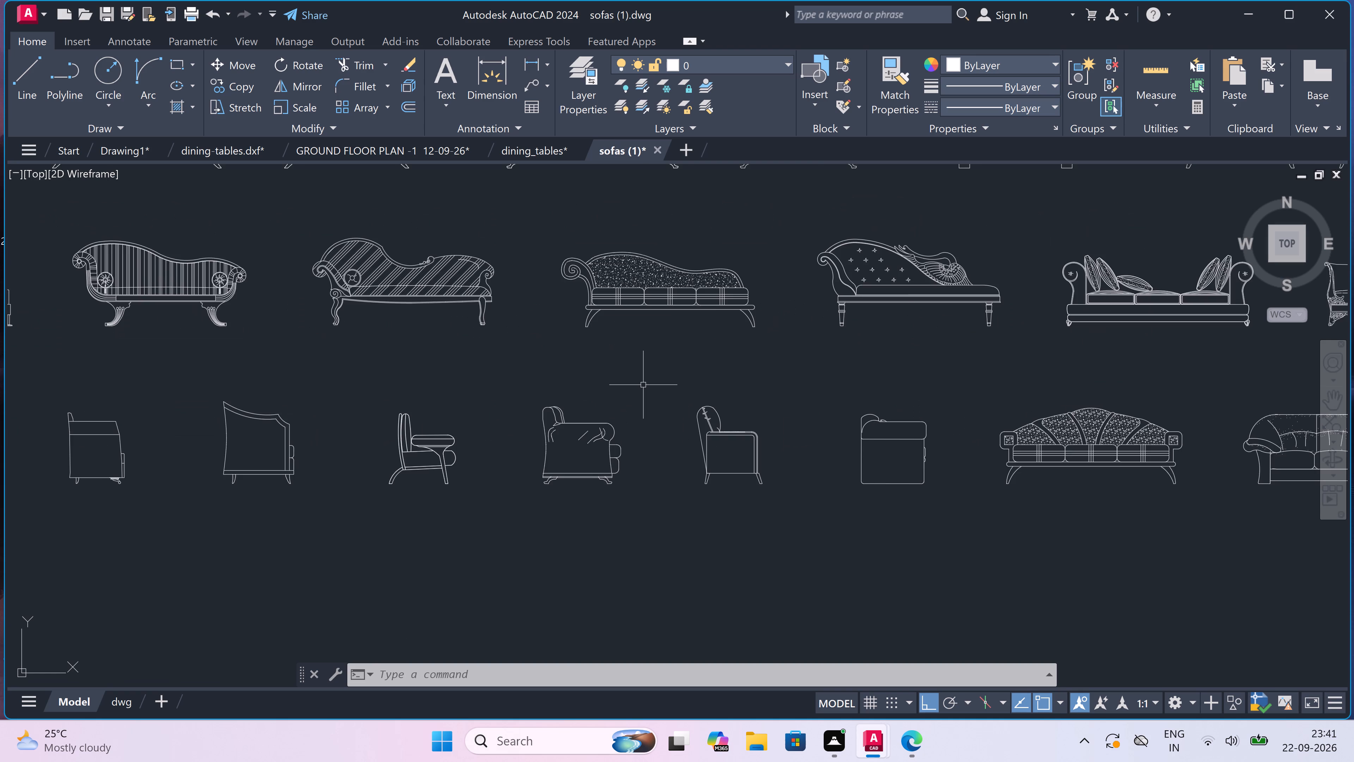
{"action": "scroll", "coordinate": [643, 385], "scroll_direction": "down", "scroll_amount": 2}
{"action": "scroll", "coordinate": [643, 385], "scroll_direction": "up", "scroll_amount": 2}
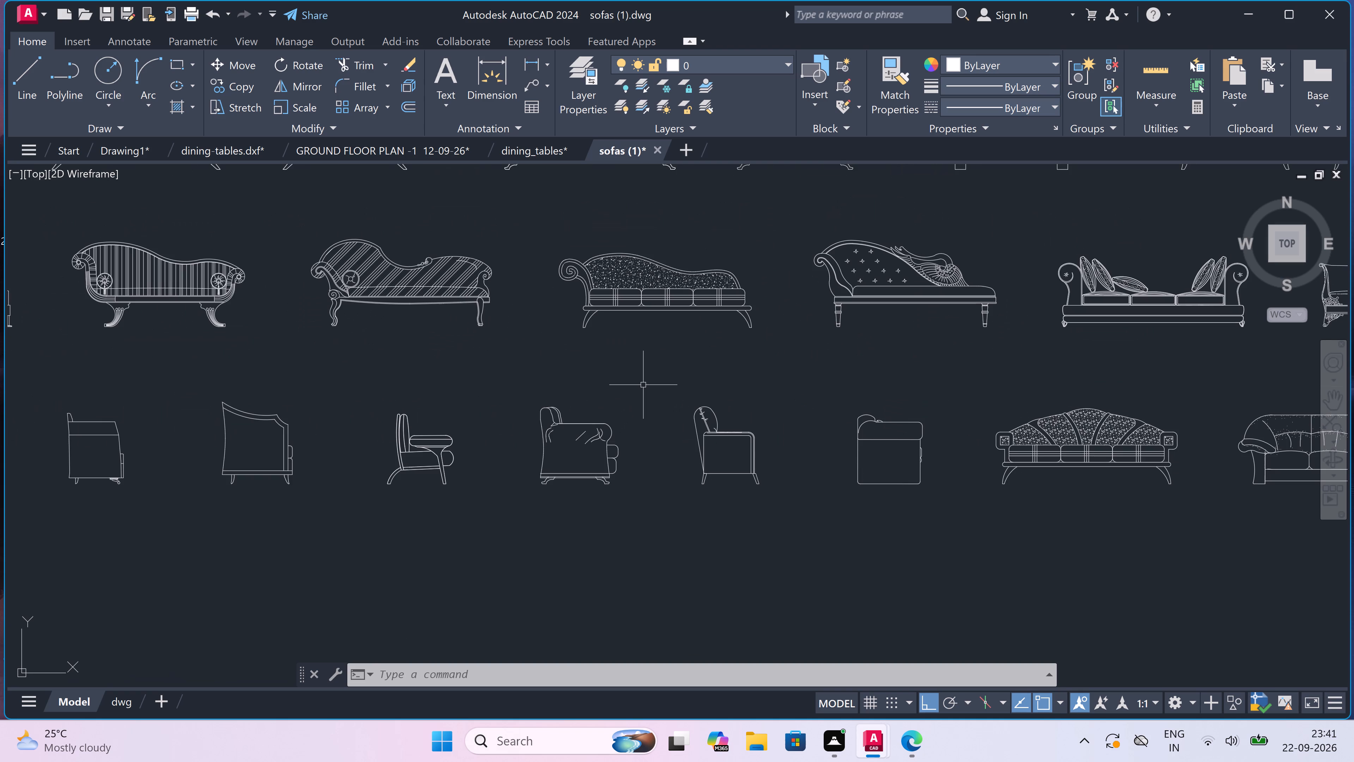
{"action": "left_click_drag", "start_coordinate": [643, 385], "coordinate": [638, 394]}
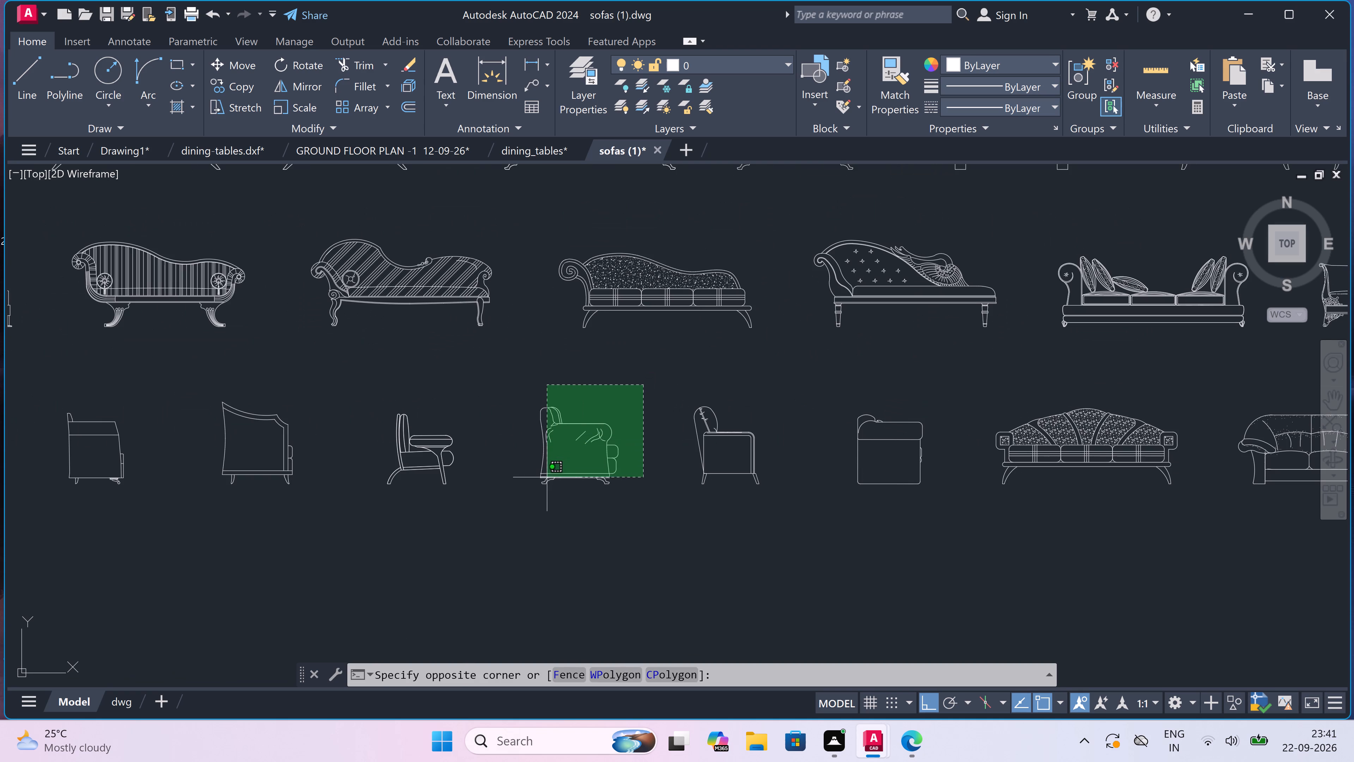
{"action": "left_click", "coordinate": [536, 489]}
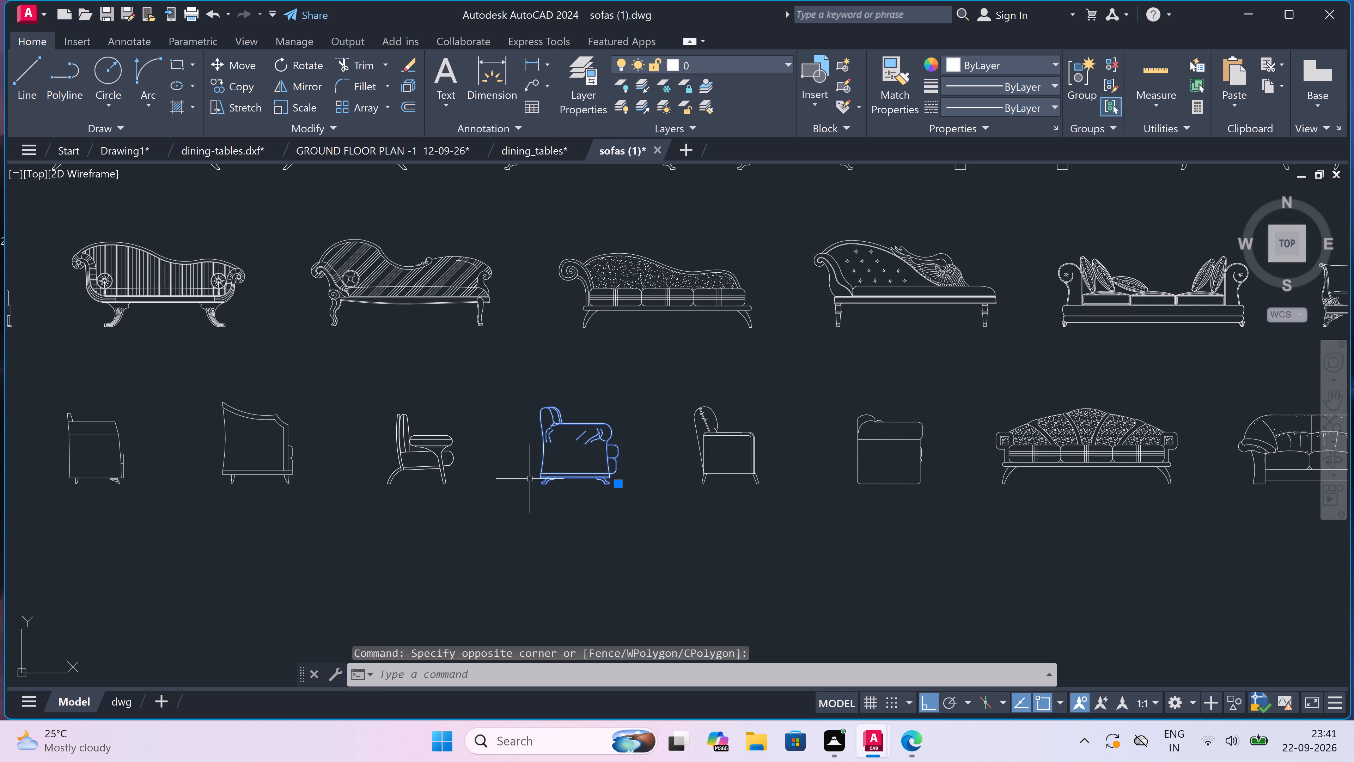
{"action": "key", "text": "ctrl+c"}
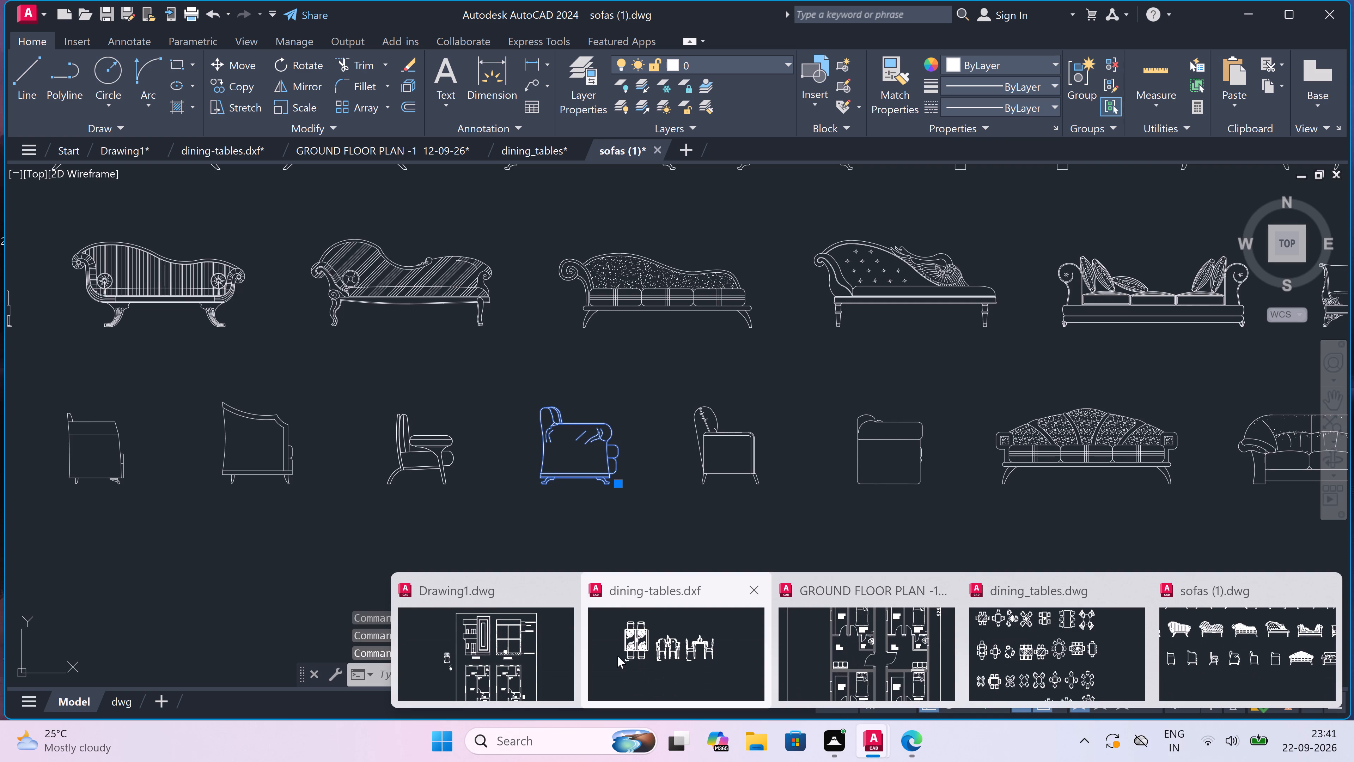
Paste the copied armchair into Drawing1, in the empty space to the right of the sheet border.
{"action": "left_click", "coordinate": [539, 653]}
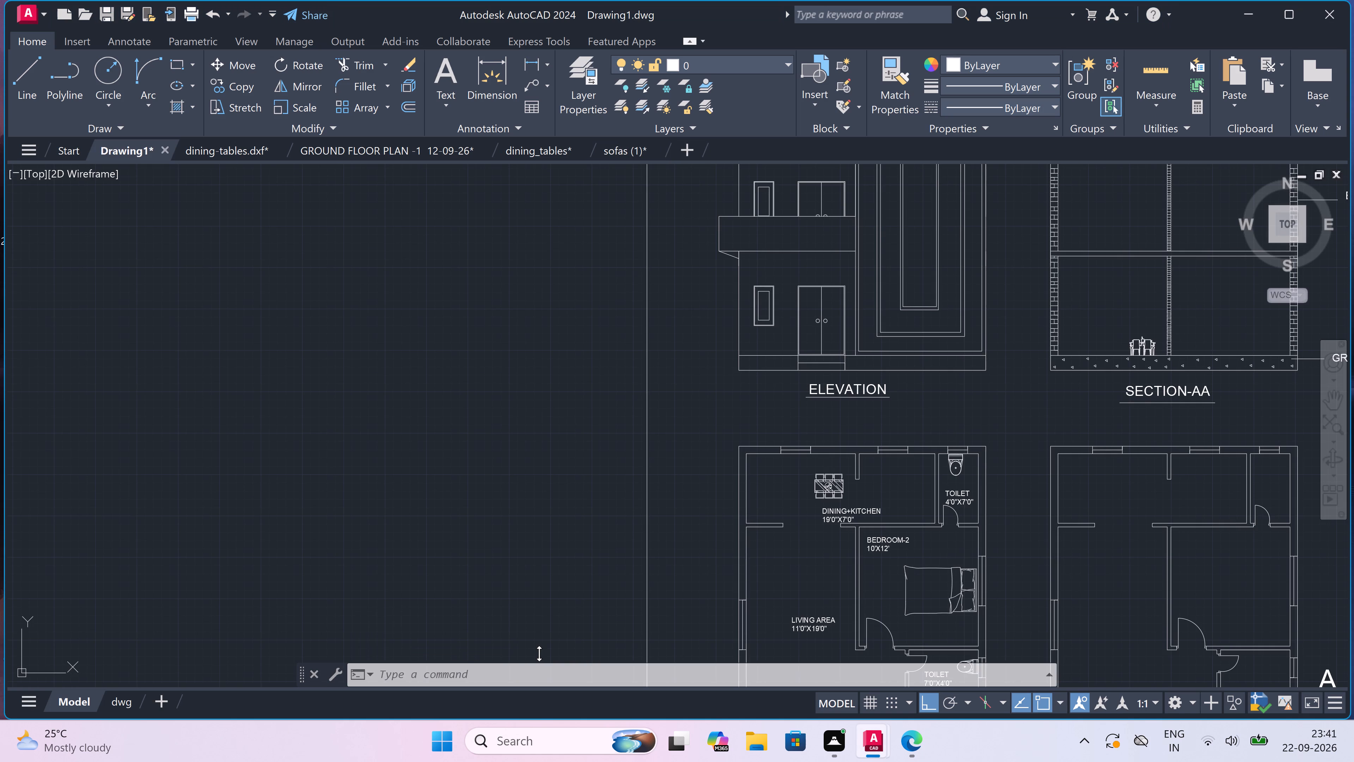
{"action": "key", "text": "ctrl+v"}
{"action": "scroll", "coordinate": [537, 561], "scroll_direction": "down", "scroll_amount": 1}
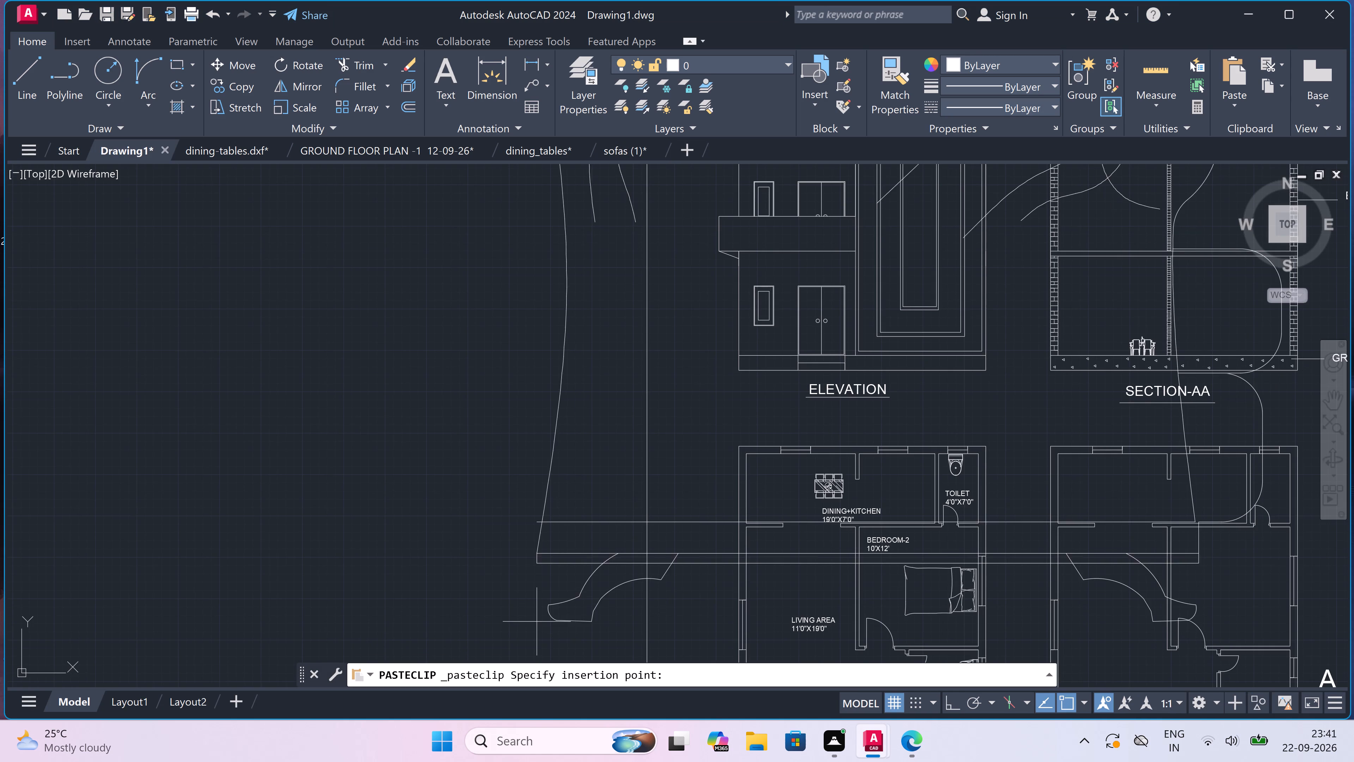
{"action": "scroll", "coordinate": [528, 603], "scroll_direction": "down", "scroll_amount": 5}
{"action": "scroll", "coordinate": [585, 550], "scroll_direction": "down", "scroll_amount": 3}
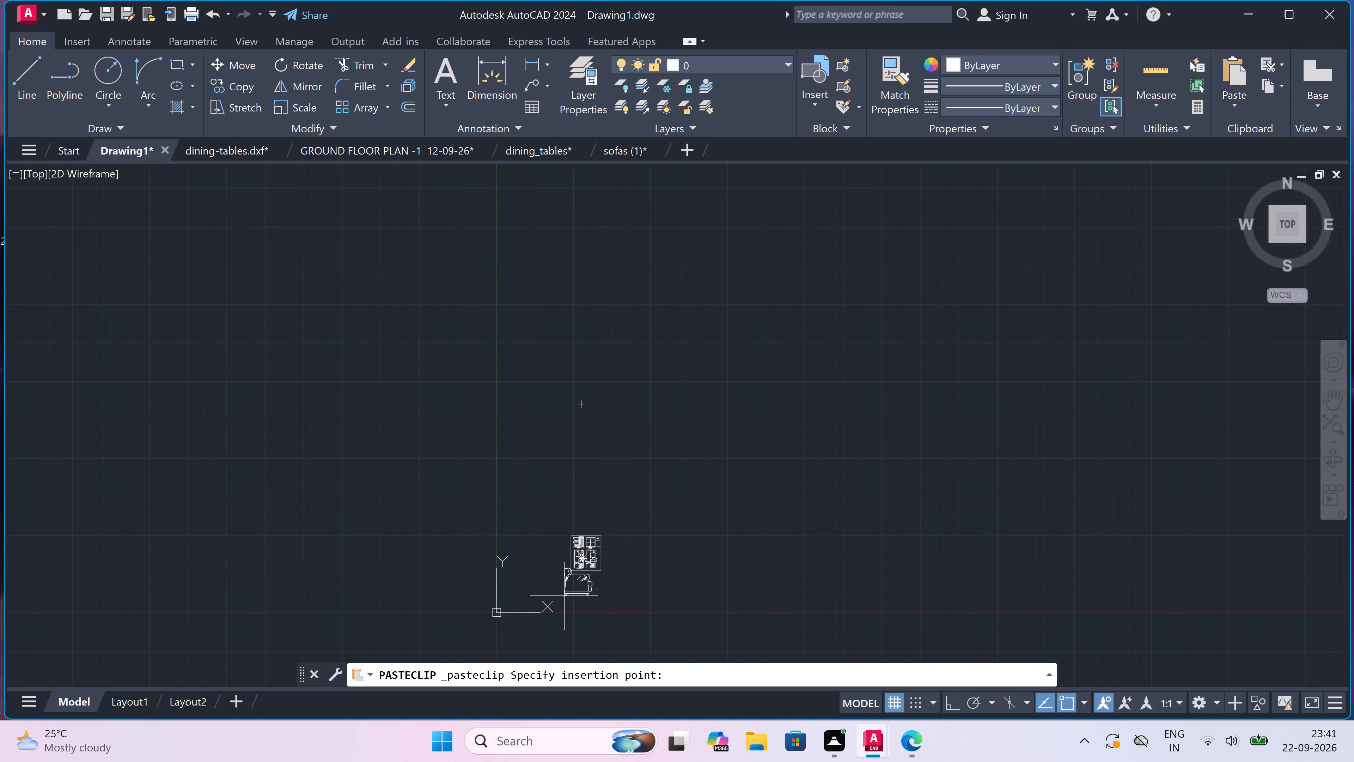
{"action": "scroll", "coordinate": [564, 598], "scroll_direction": "up", "scroll_amount": 3}
{"action": "scroll", "coordinate": [581, 583], "scroll_direction": "down", "scroll_amount": 1}
{"action": "scroll", "coordinate": [674, 570], "scroll_direction": "up", "scroll_amount": 3}
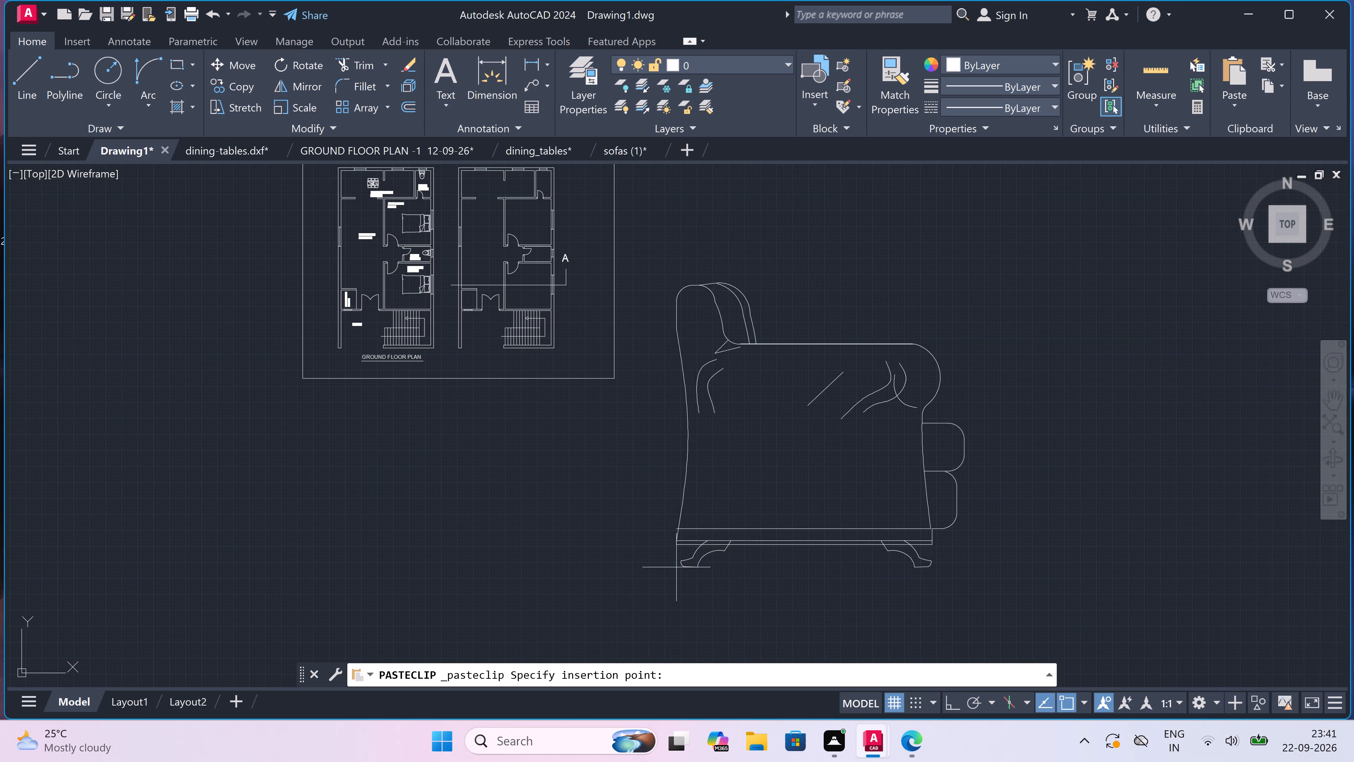
{"action": "left_click", "coordinate": [787, 423]}
Scale the oversized pasted armchair down freehand until it is slightly smaller than a bed in the floor plan.
{"action": "scroll", "coordinate": [766, 439], "scroll_direction": "down", "scroll_amount": 3}
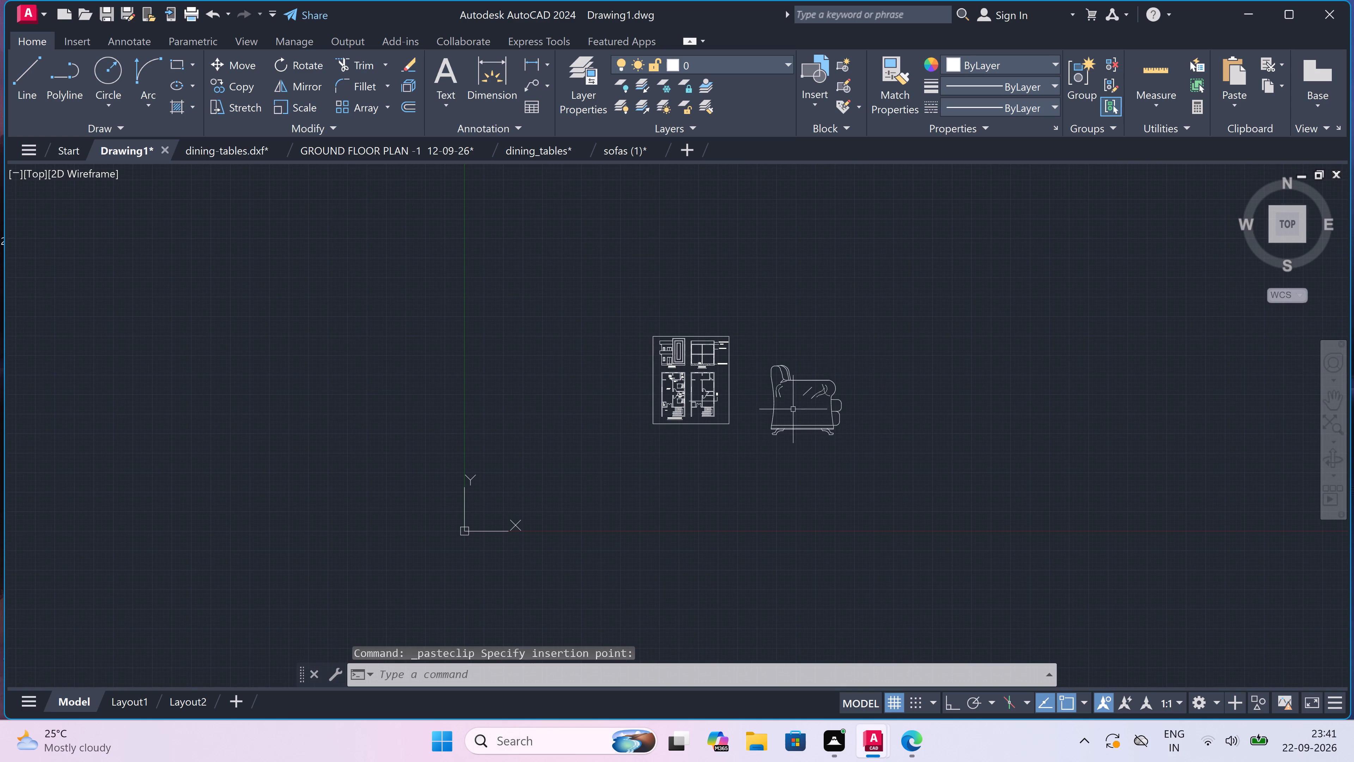
{"action": "scroll", "coordinate": [863, 351], "scroll_direction": "up", "scroll_amount": 3}
{"action": "scroll", "coordinate": [863, 351], "scroll_direction": "down", "scroll_amount": 2}
{"action": "left_click_drag", "start_coordinate": [863, 351], "coordinate": [828, 396]}
{"action": "left_click", "coordinate": [673, 558]}
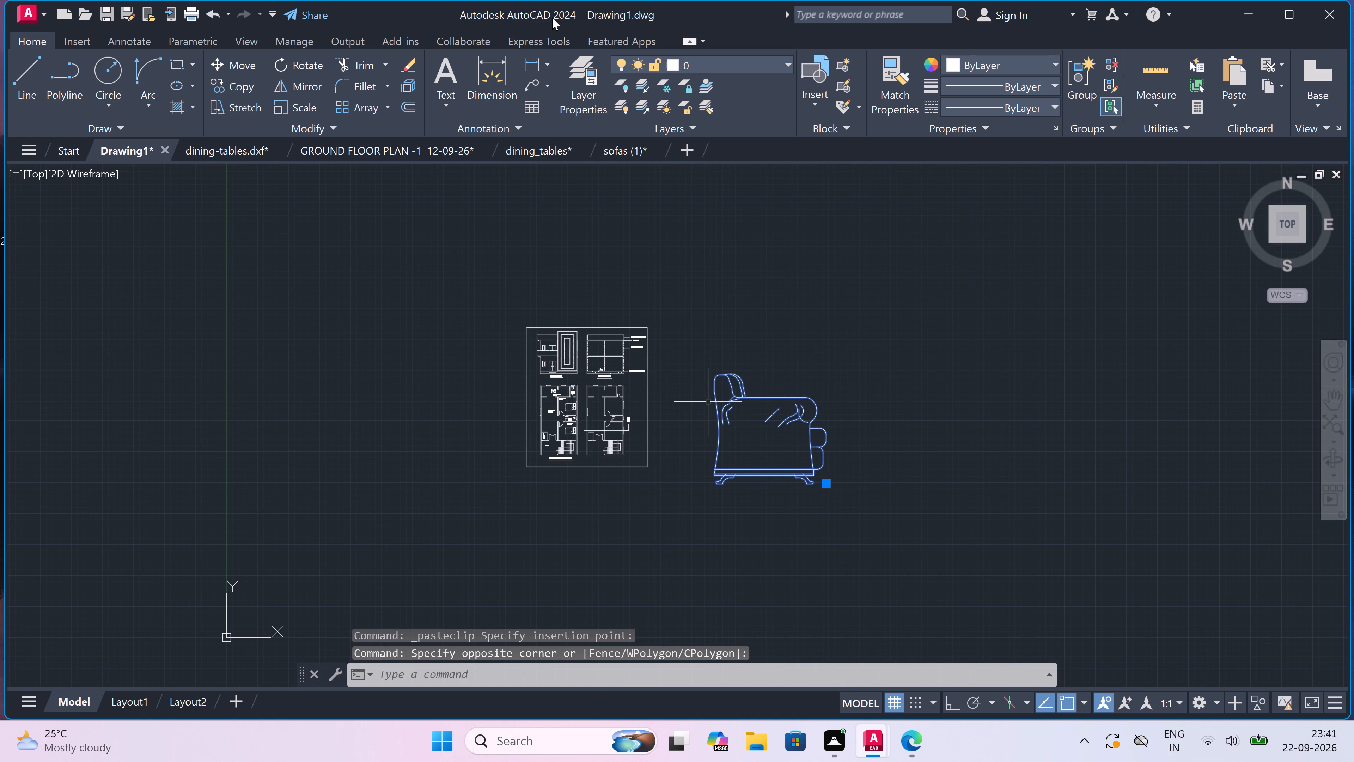
{"action": "left_click", "coordinate": [297, 104]}
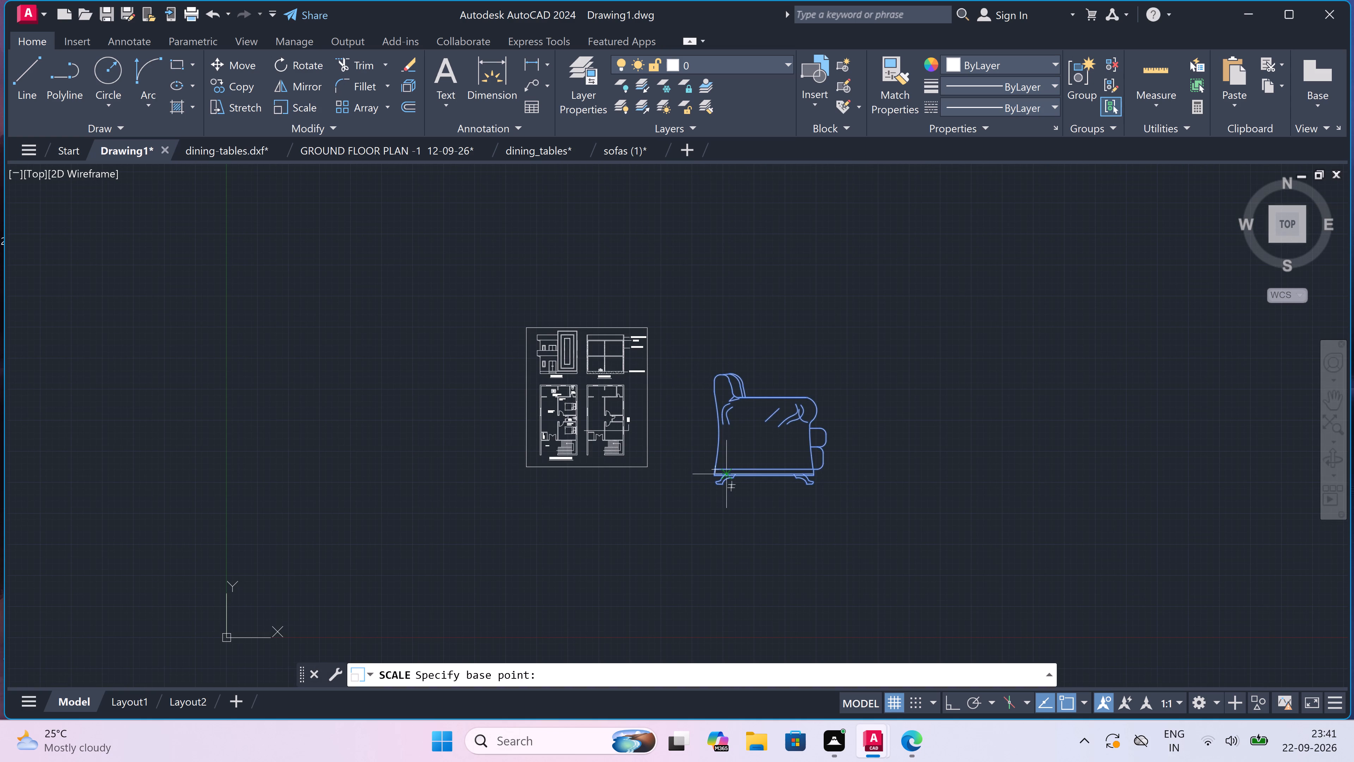
{"action": "scroll", "coordinate": [731, 446], "scroll_direction": "up", "scroll_amount": 1}
{"action": "left_click", "coordinate": [731, 446]}
{"action": "scroll", "coordinate": [731, 429], "scroll_direction": "up", "scroll_amount": 1}
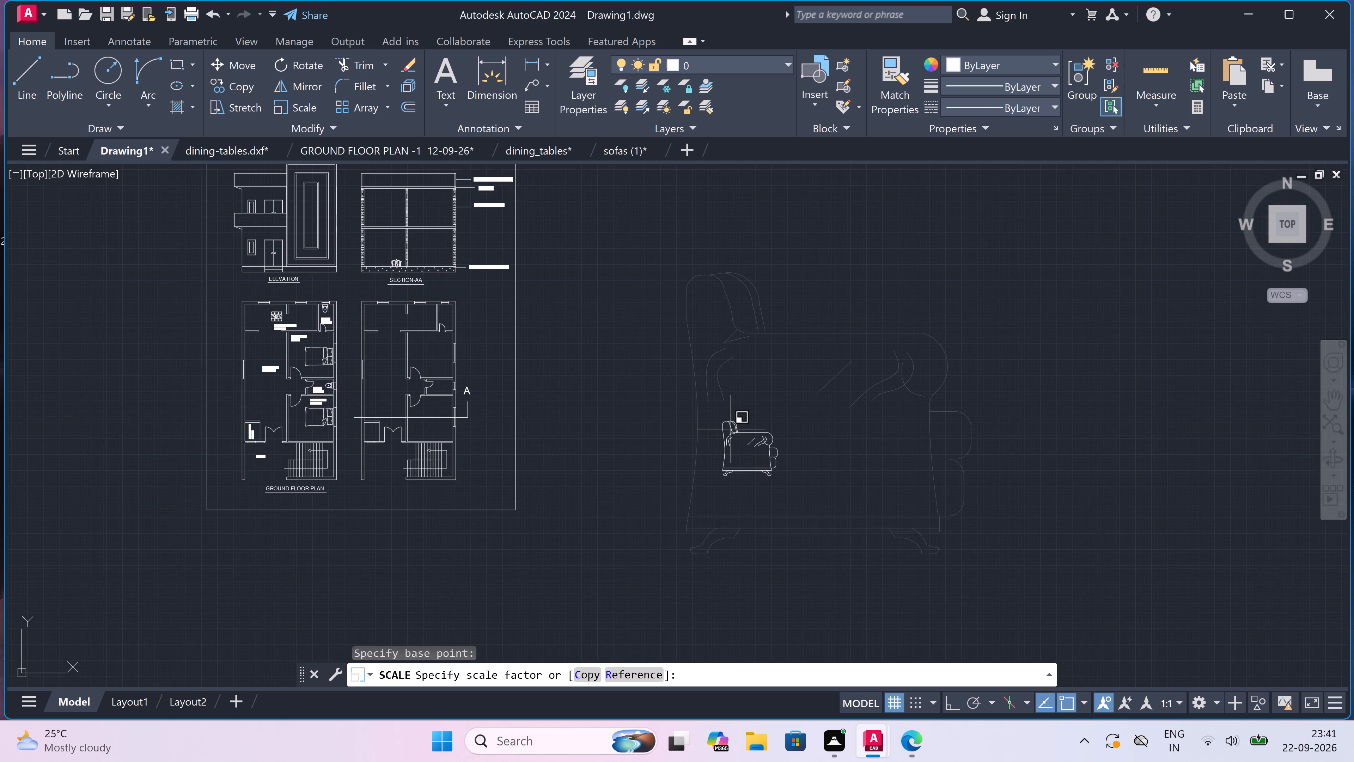
{"action": "scroll", "coordinate": [731, 429], "scroll_direction": "up", "scroll_amount": 1}
{"action": "left_click", "coordinate": [733, 459]}
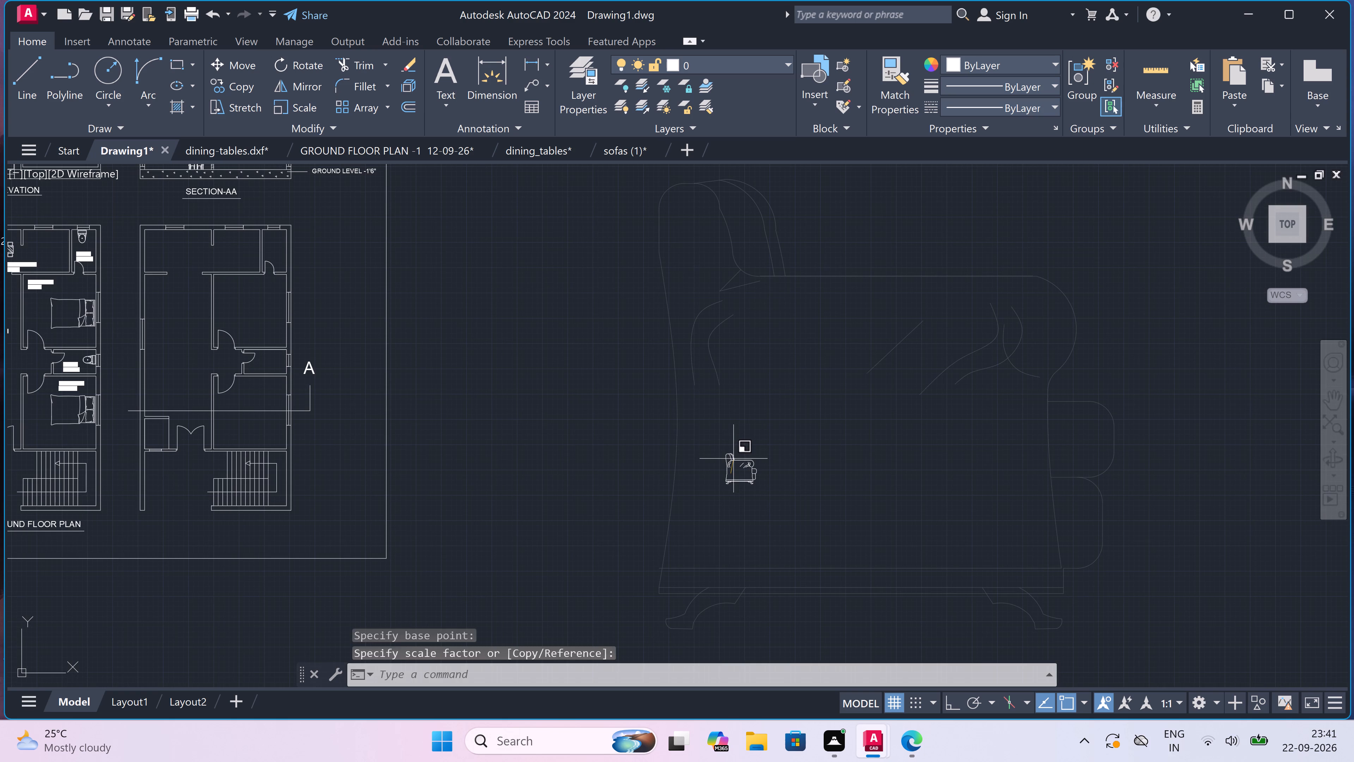
Move the reduced armchair into SECTION-AA's ground-floor room with the dining set, above the floor near the outer brick wall.
{"action": "left_click", "coordinate": [783, 451]}
{"action": "left_click", "coordinate": [690, 507]}
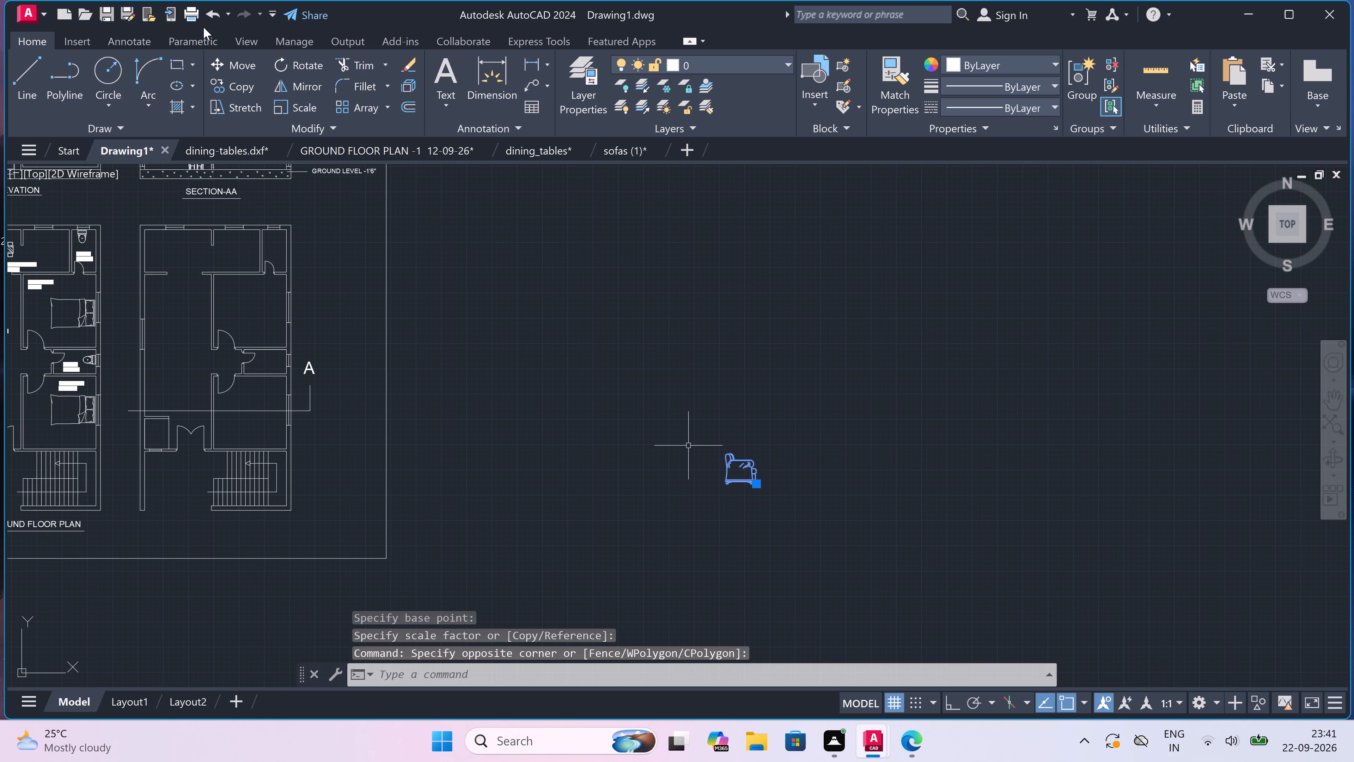
{"action": "left_click", "coordinate": [240, 67]}
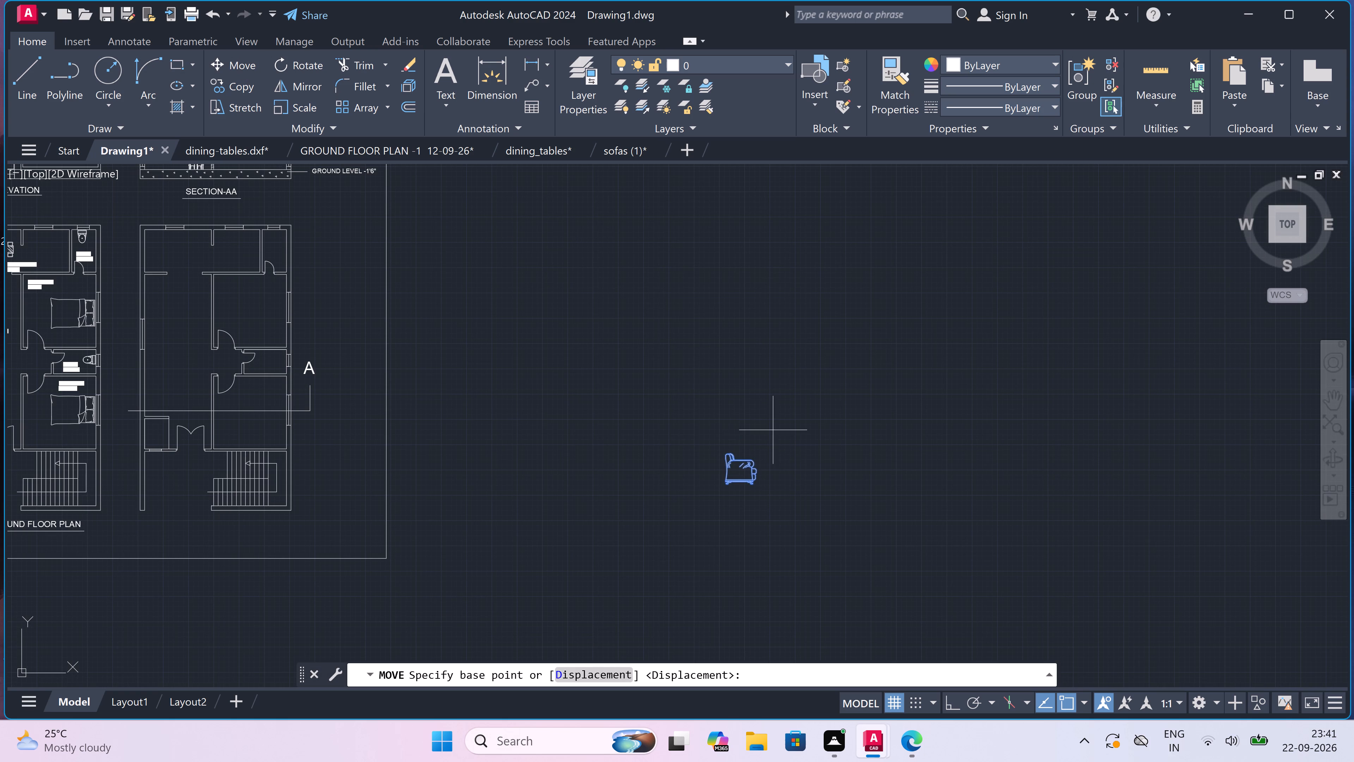
{"action": "left_click_drag", "start_coordinate": [748, 456], "coordinate": [680, 462]}
{"action": "scroll", "coordinate": [558, 454], "scroll_direction": "down", "scroll_amount": 3}
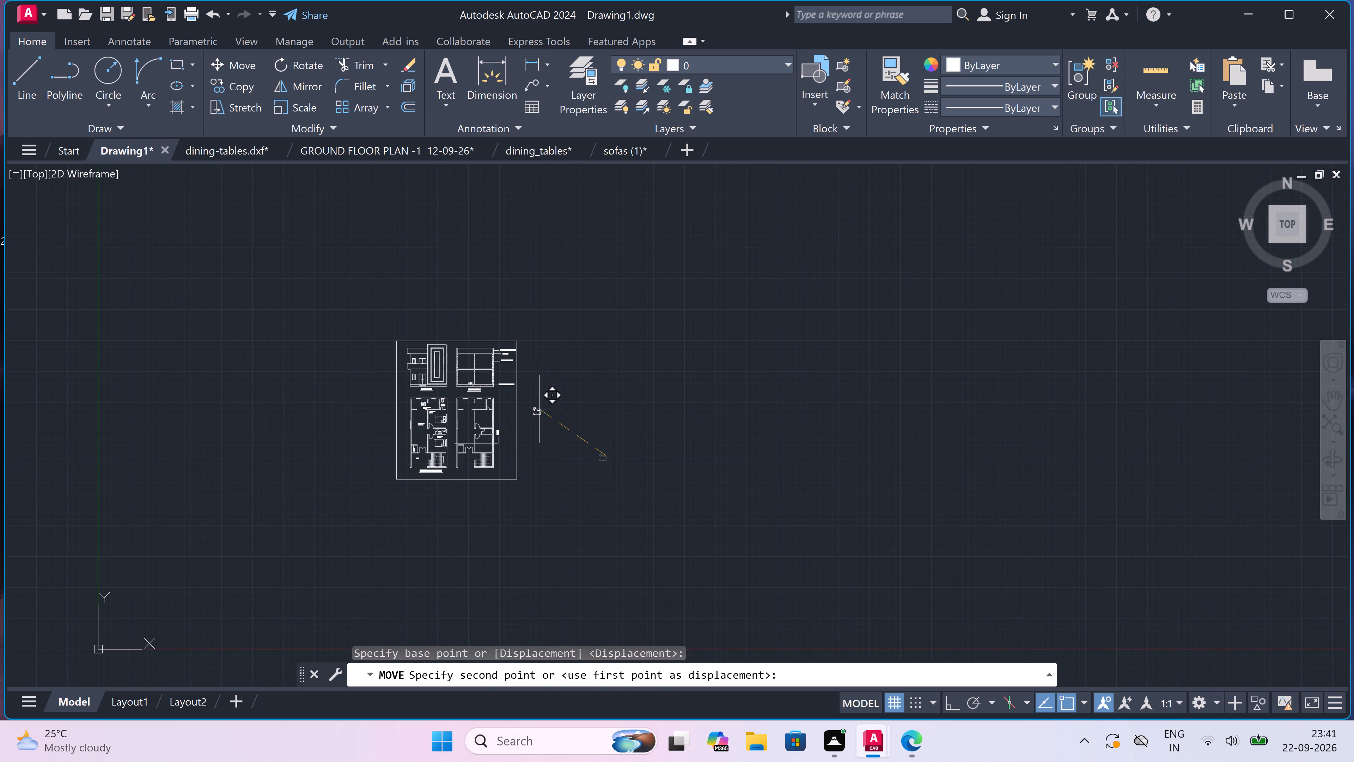
{"action": "scroll", "coordinate": [435, 336], "scroll_direction": "up", "scroll_amount": 3}
{"action": "scroll", "coordinate": [515, 589], "scroll_direction": "up", "scroll_amount": 1}
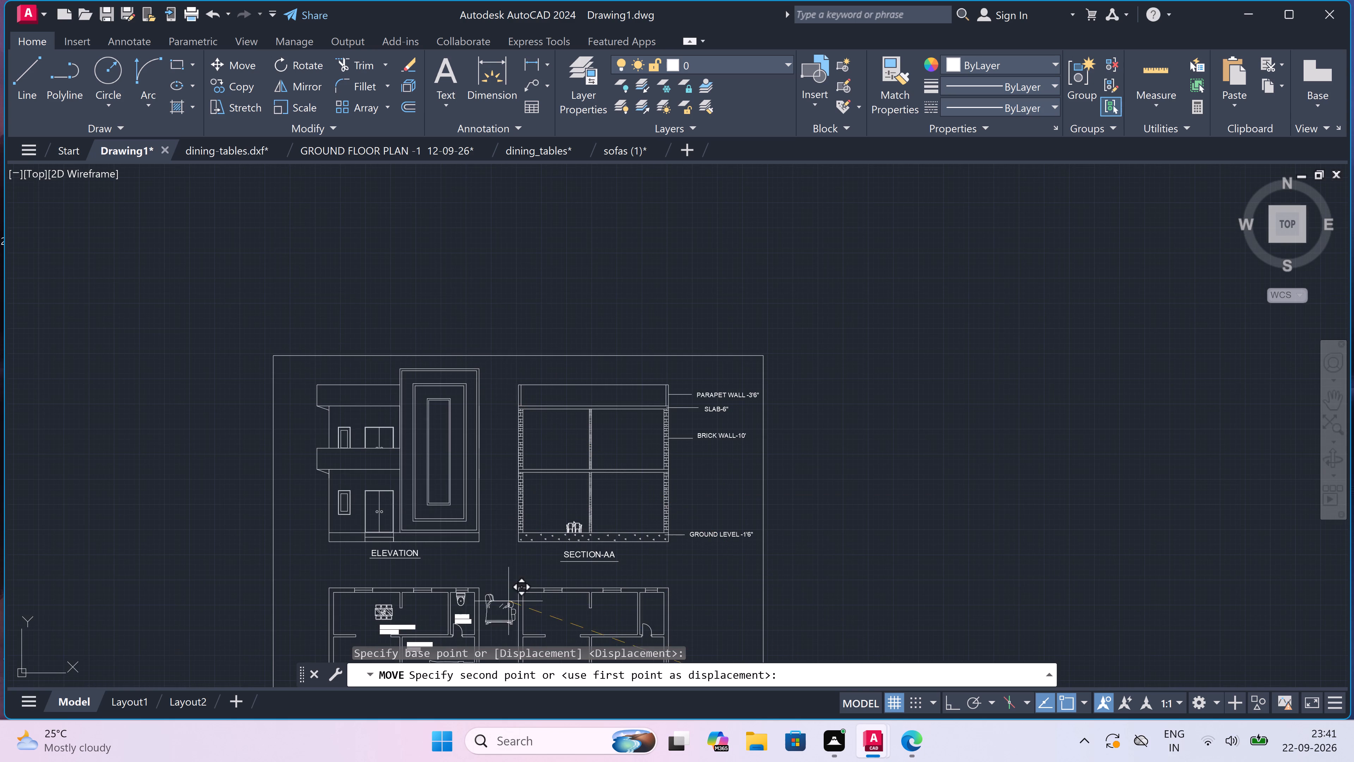
{"action": "scroll", "coordinate": [515, 589], "scroll_direction": "up", "scroll_amount": 2}
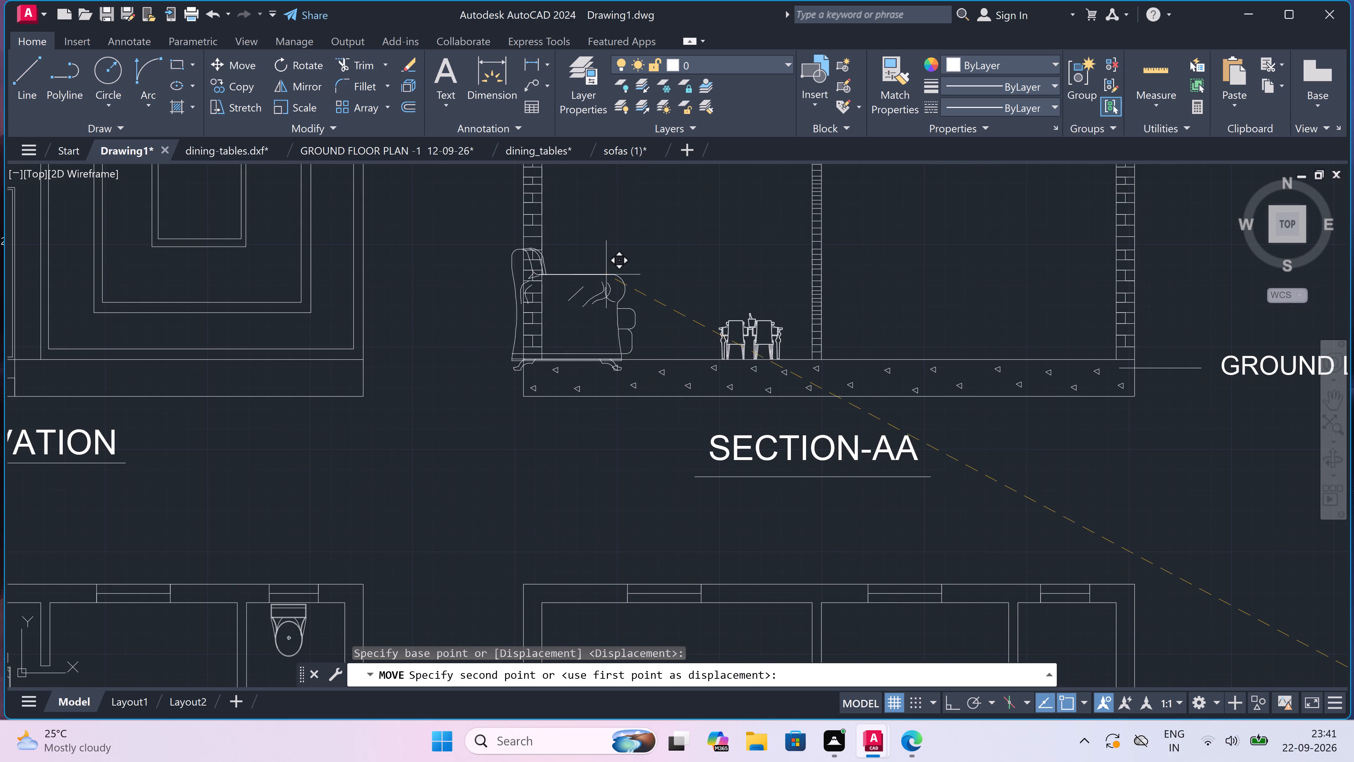
{"action": "scroll", "coordinate": [617, 261], "scroll_direction": "down", "scroll_amount": 2}
{"action": "scroll", "coordinate": [638, 234], "scroll_direction": "up", "scroll_amount": 1}
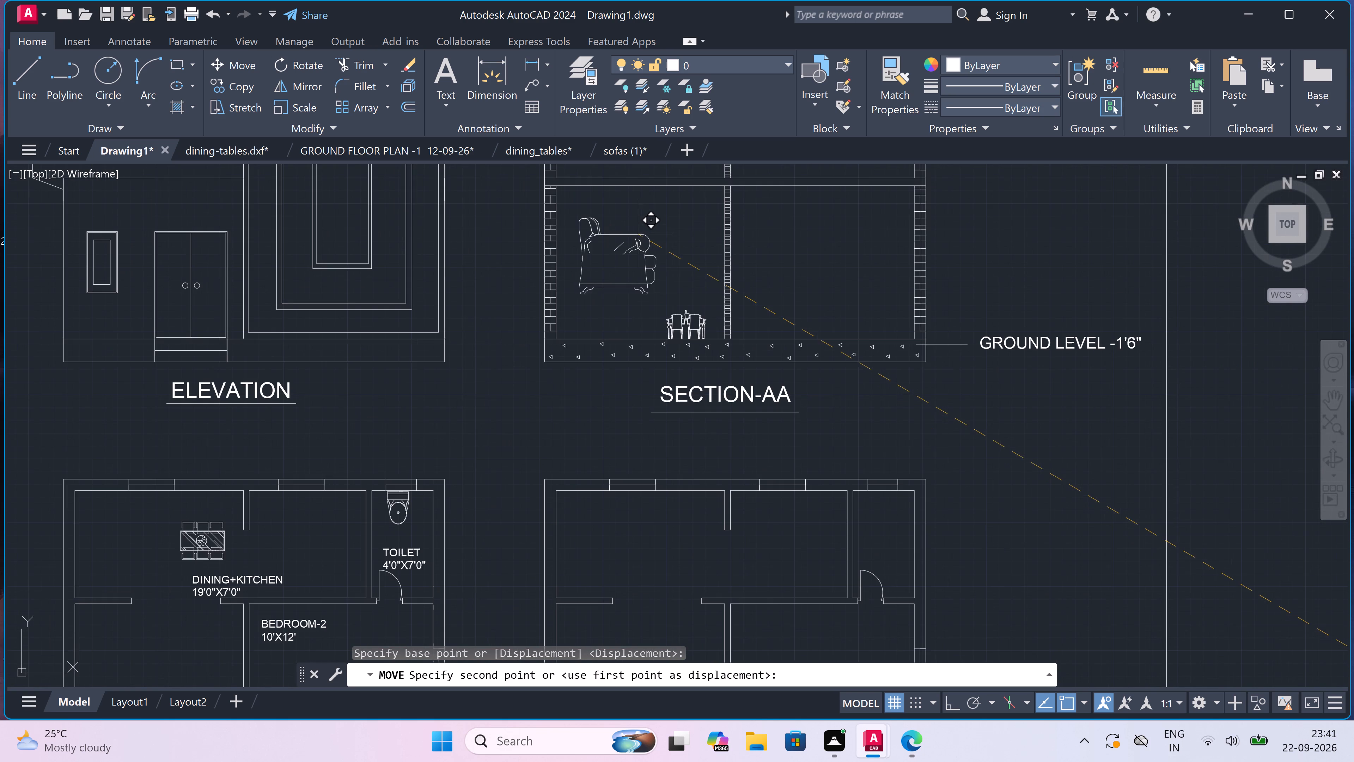
{"action": "left_click", "coordinate": [644, 234]}
{"action": "scroll", "coordinate": [610, 223], "scroll_direction": "up", "scroll_amount": 1}
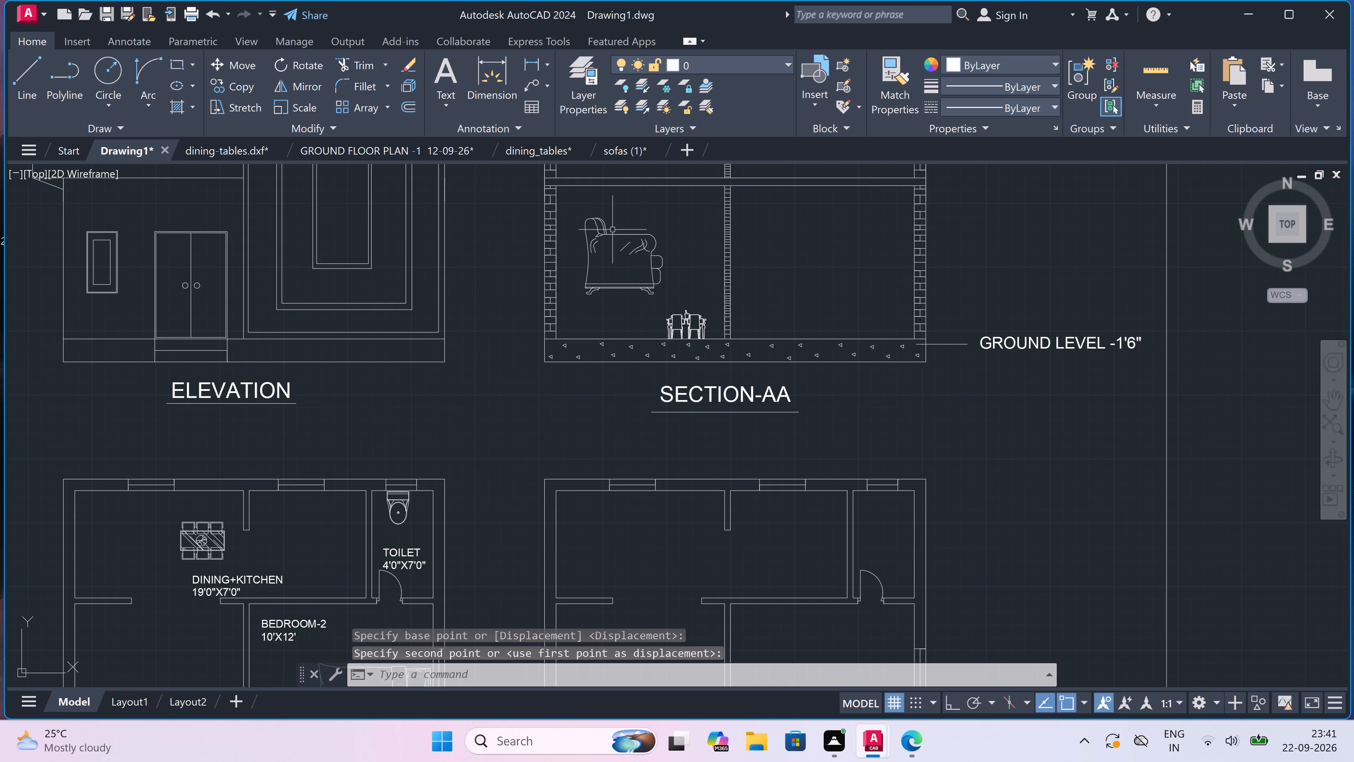
Scale the armchair in SECTION-AA down freehand to about 40% of its size, slightly narrower than the dining set.
{"action": "left_click_drag", "start_coordinate": [732, 193], "coordinate": [727, 201]}
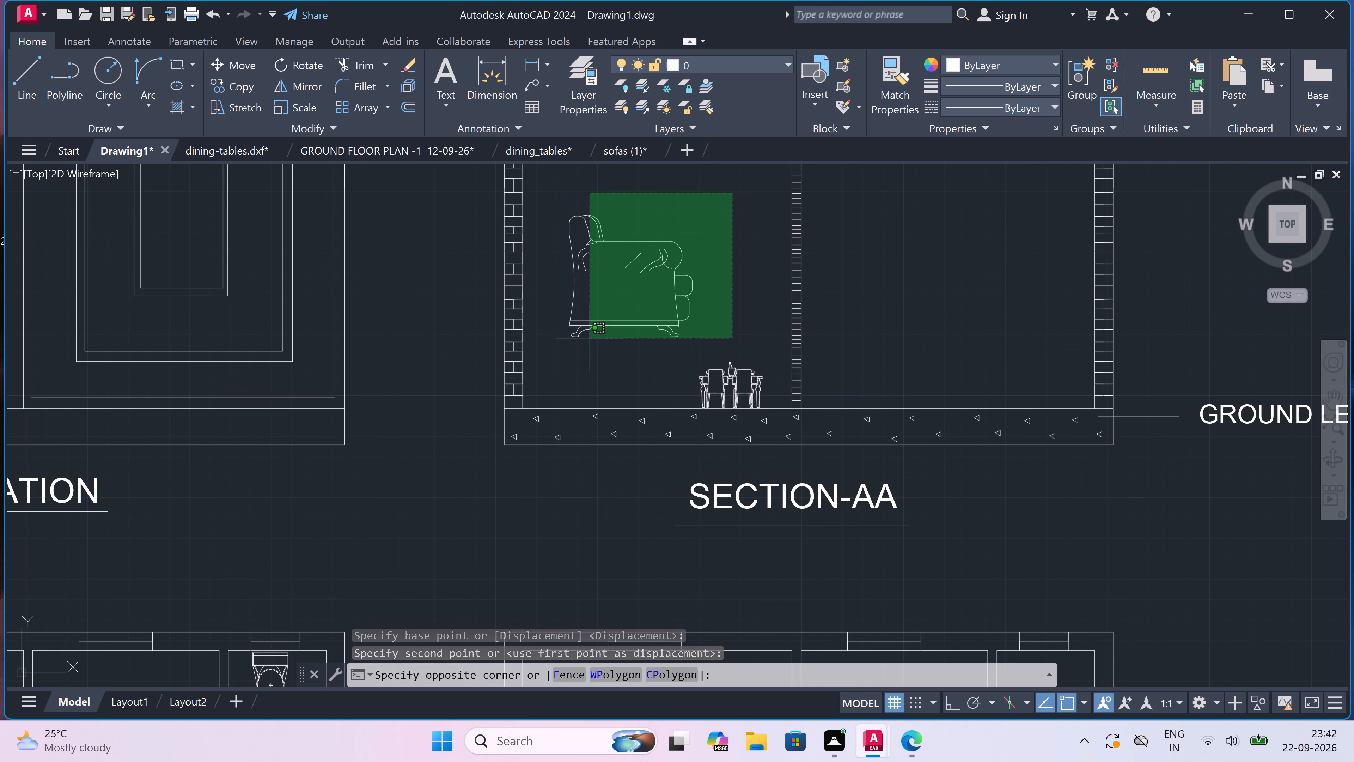
{"action": "left_click", "coordinate": [557, 341]}
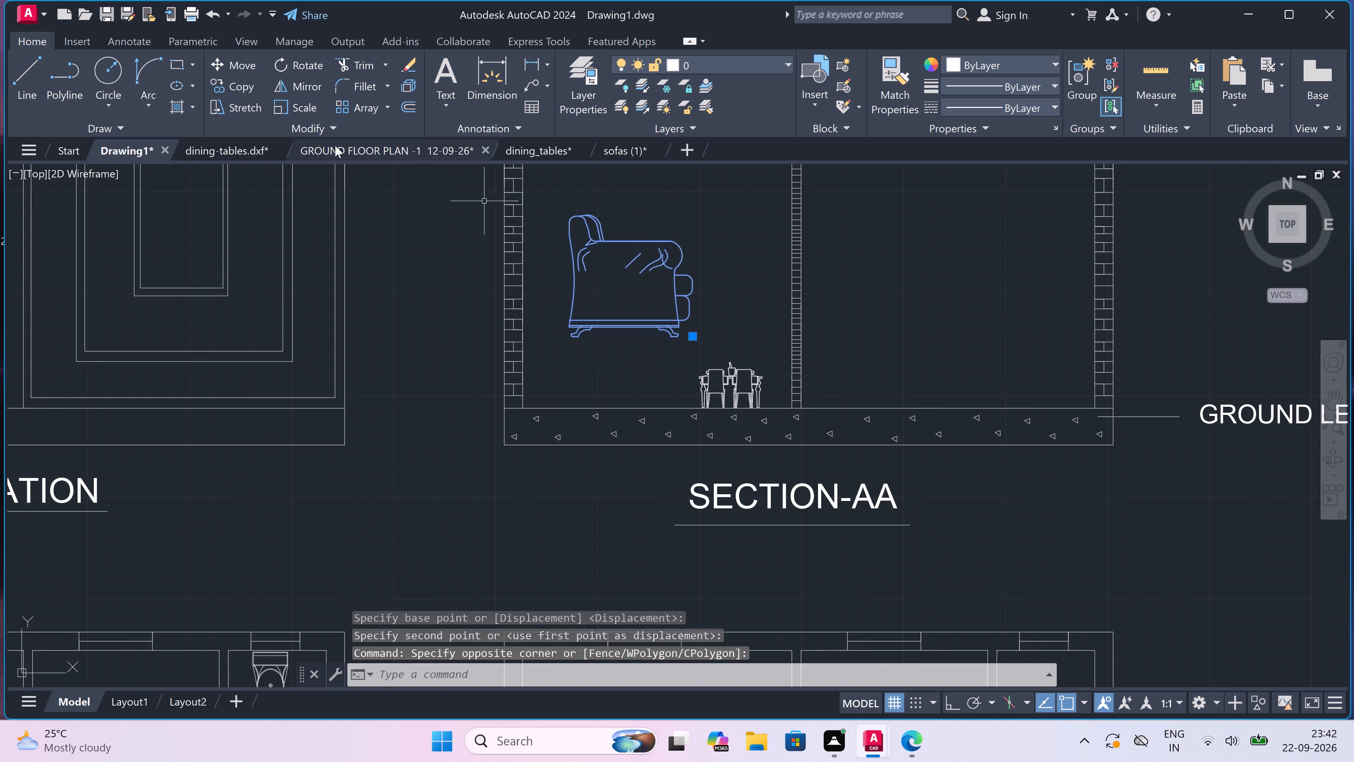
{"action": "left_click", "coordinate": [309, 109]}
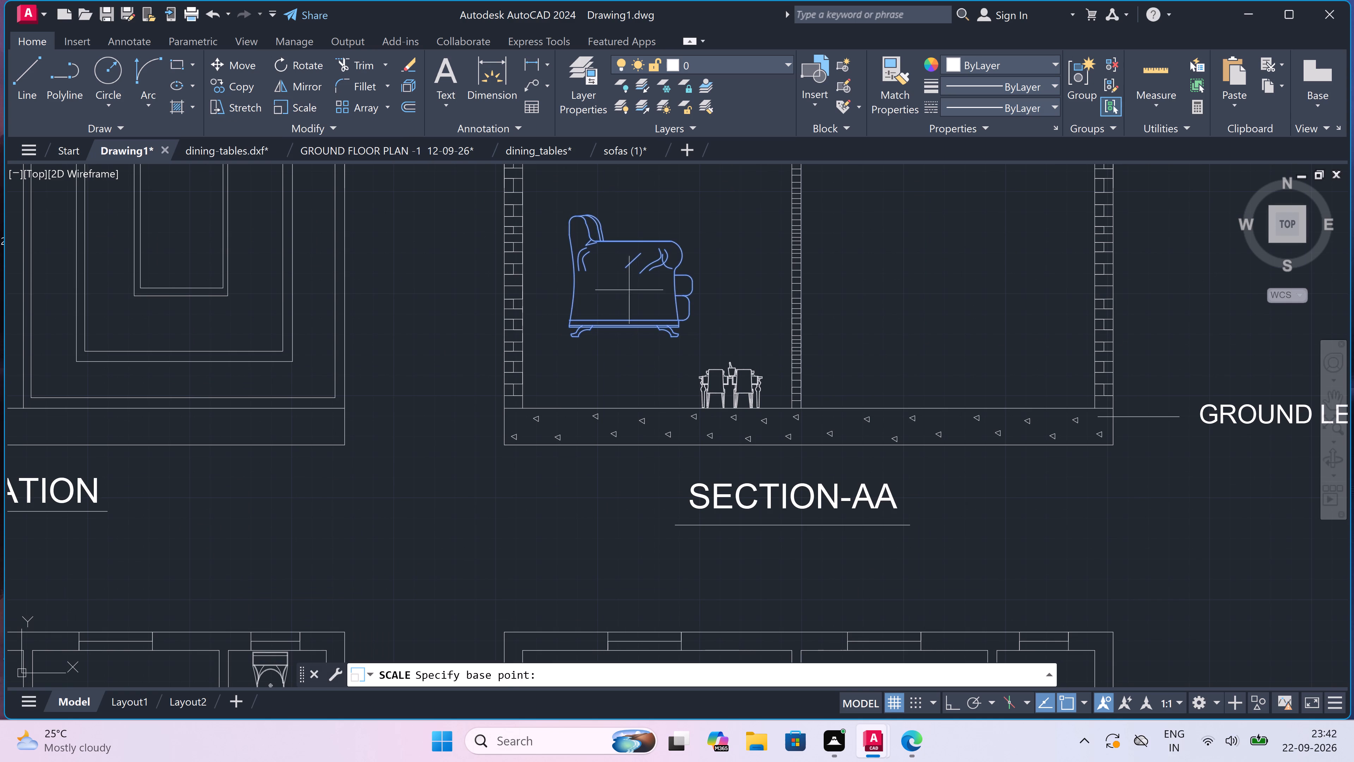
{"action": "left_click", "coordinate": [611, 275]}
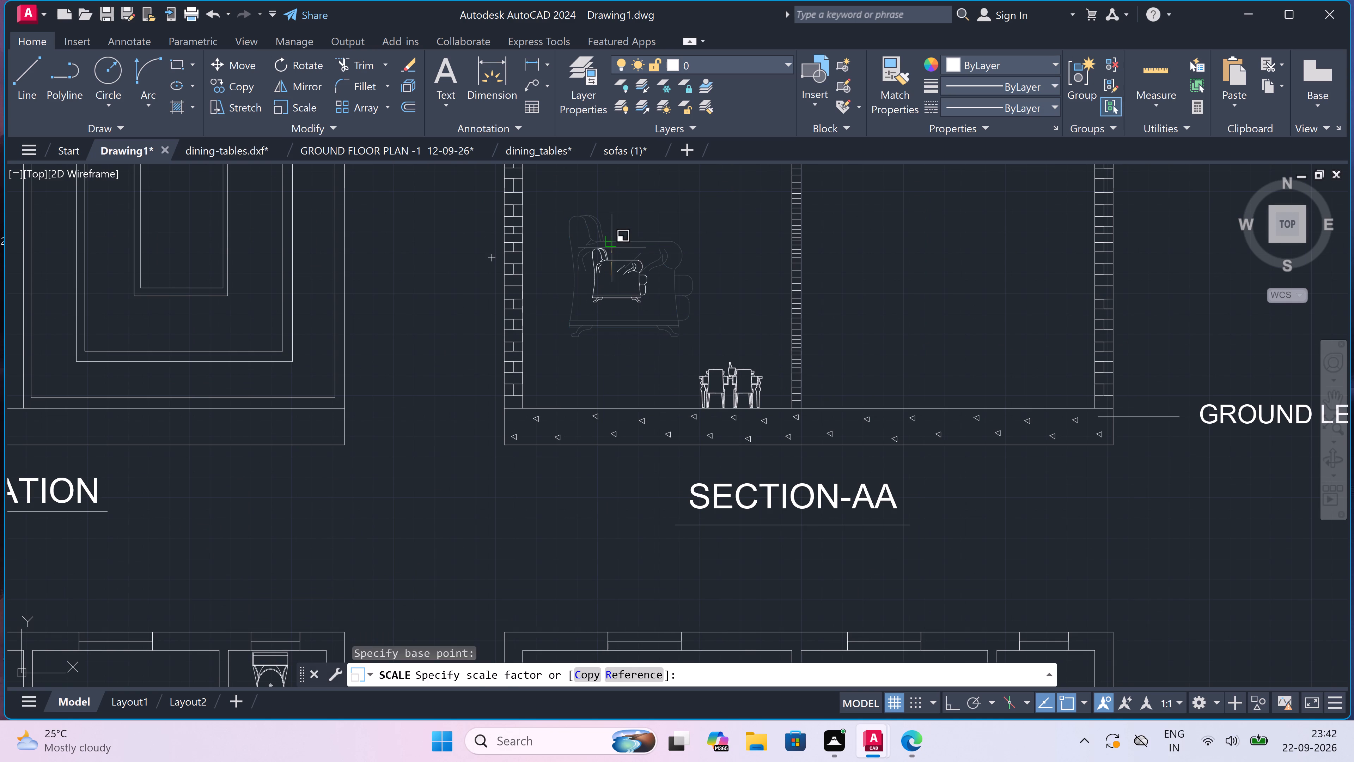
{"action": "left_click", "coordinate": [612, 252]}
Move the armchair in SECTION-AA down to just above the floor, a short gap from the outer brick wall.
{"action": "left_click_drag", "start_coordinate": [663, 231], "coordinate": [656, 244]}
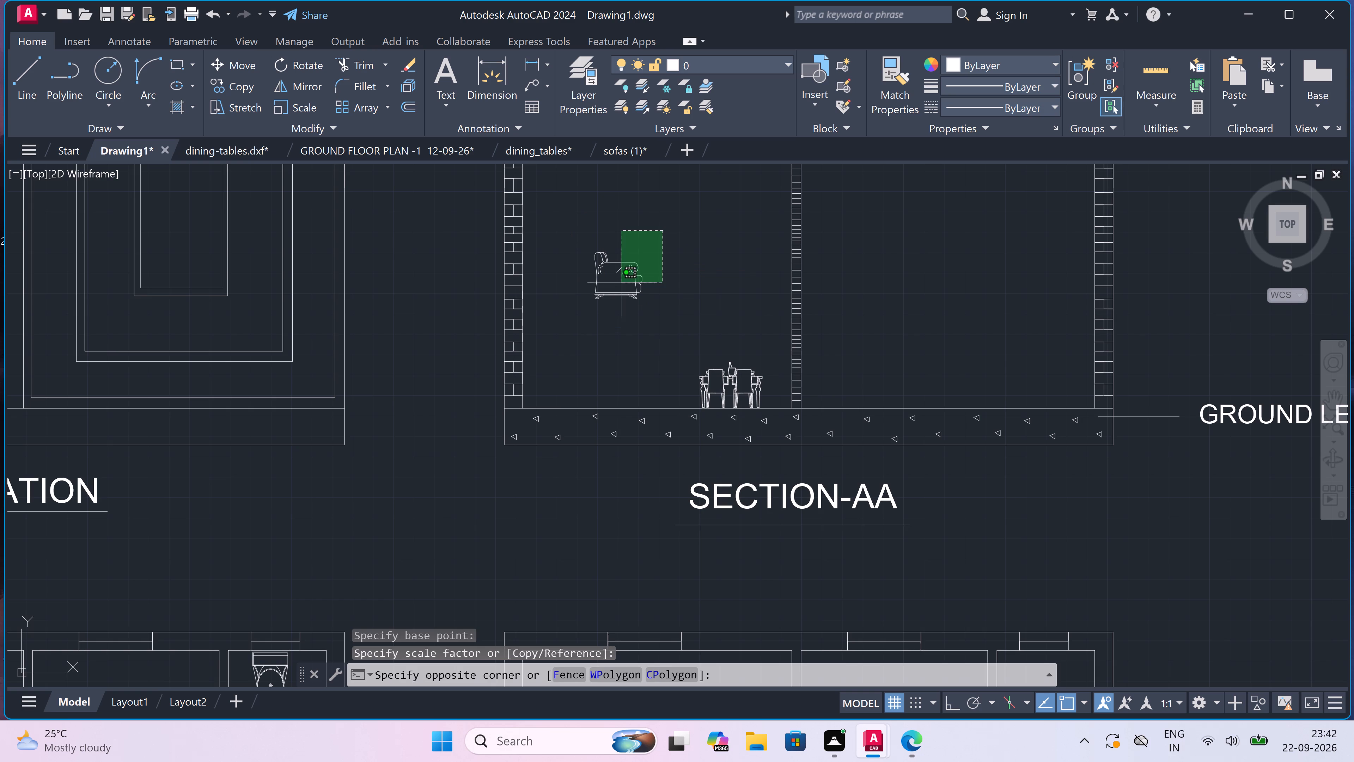
{"action": "left_click", "coordinate": [577, 321]}
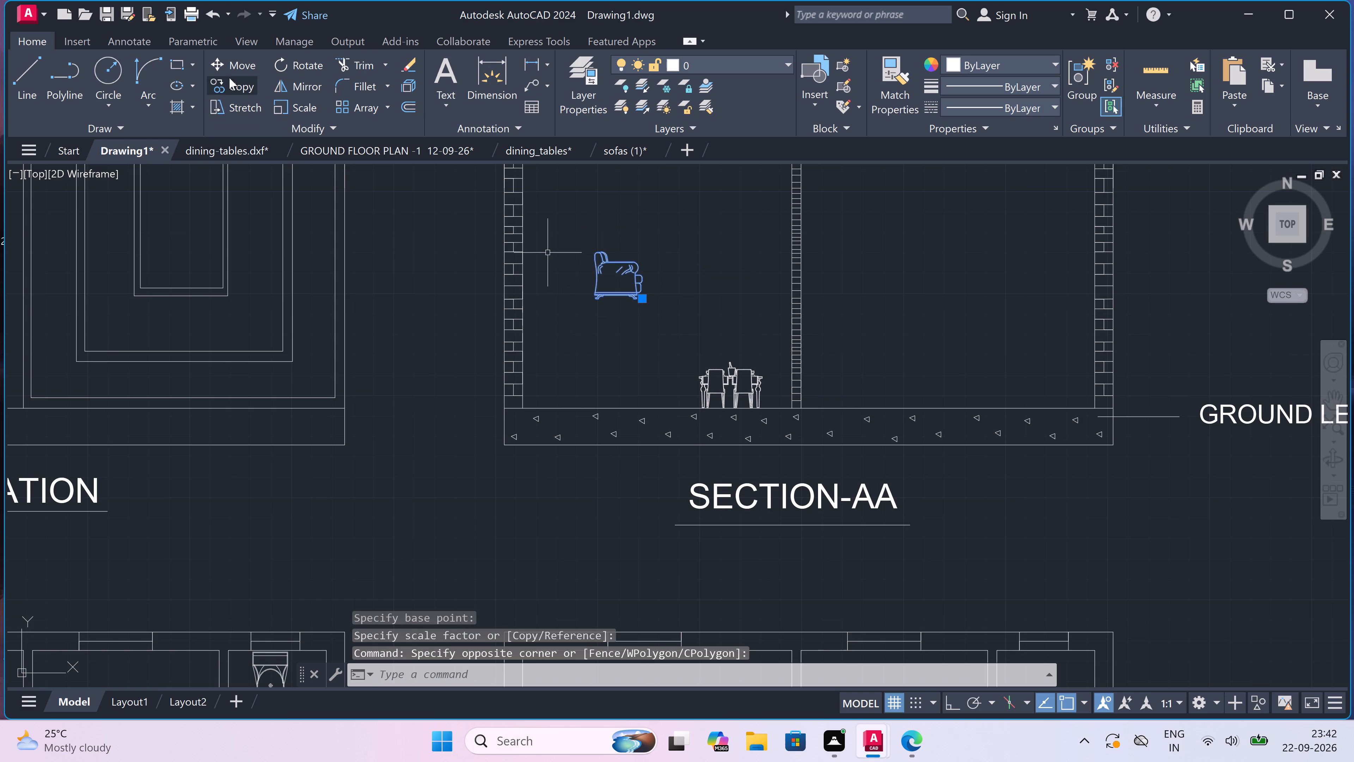
{"action": "left_click", "coordinate": [234, 61]}
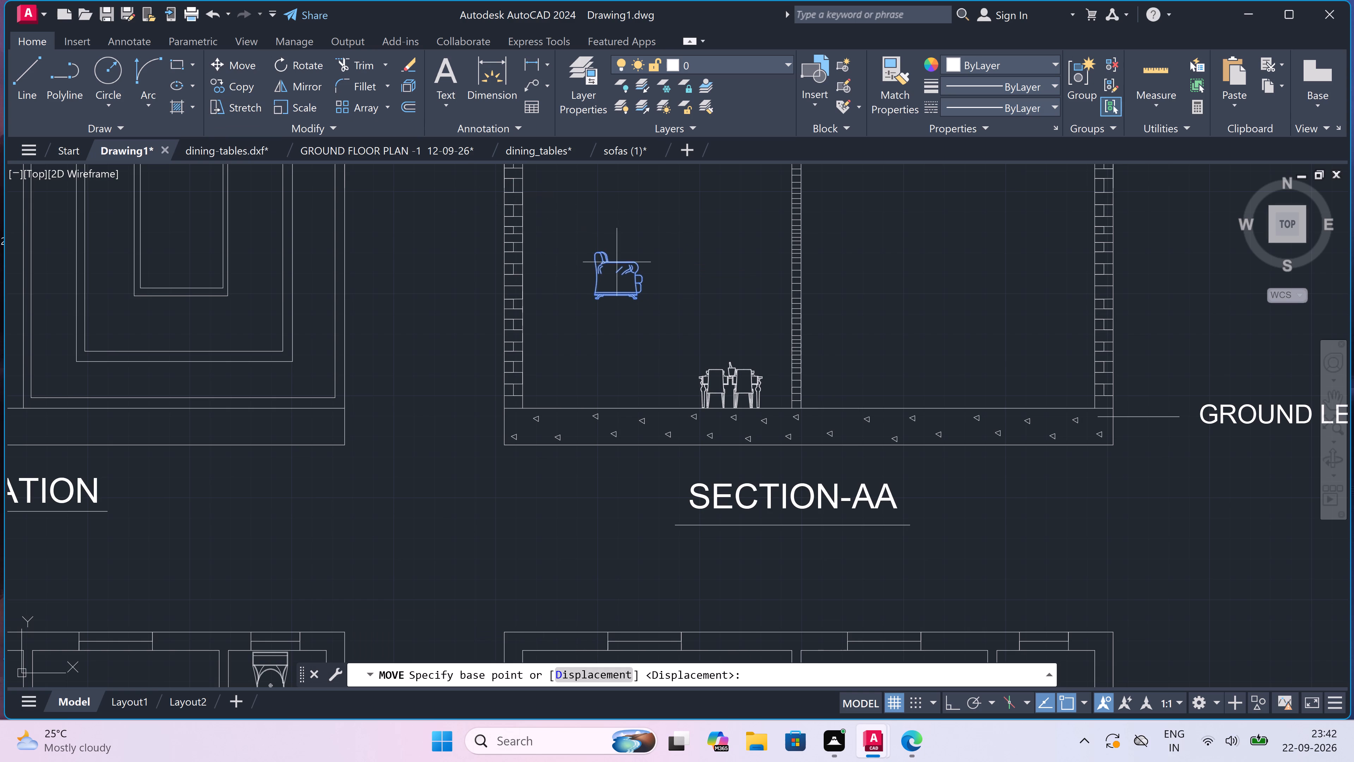
{"action": "left_click", "coordinate": [600, 255]}
{"action": "scroll", "coordinate": [527, 370], "scroll_direction": "up", "scroll_amount": 1}
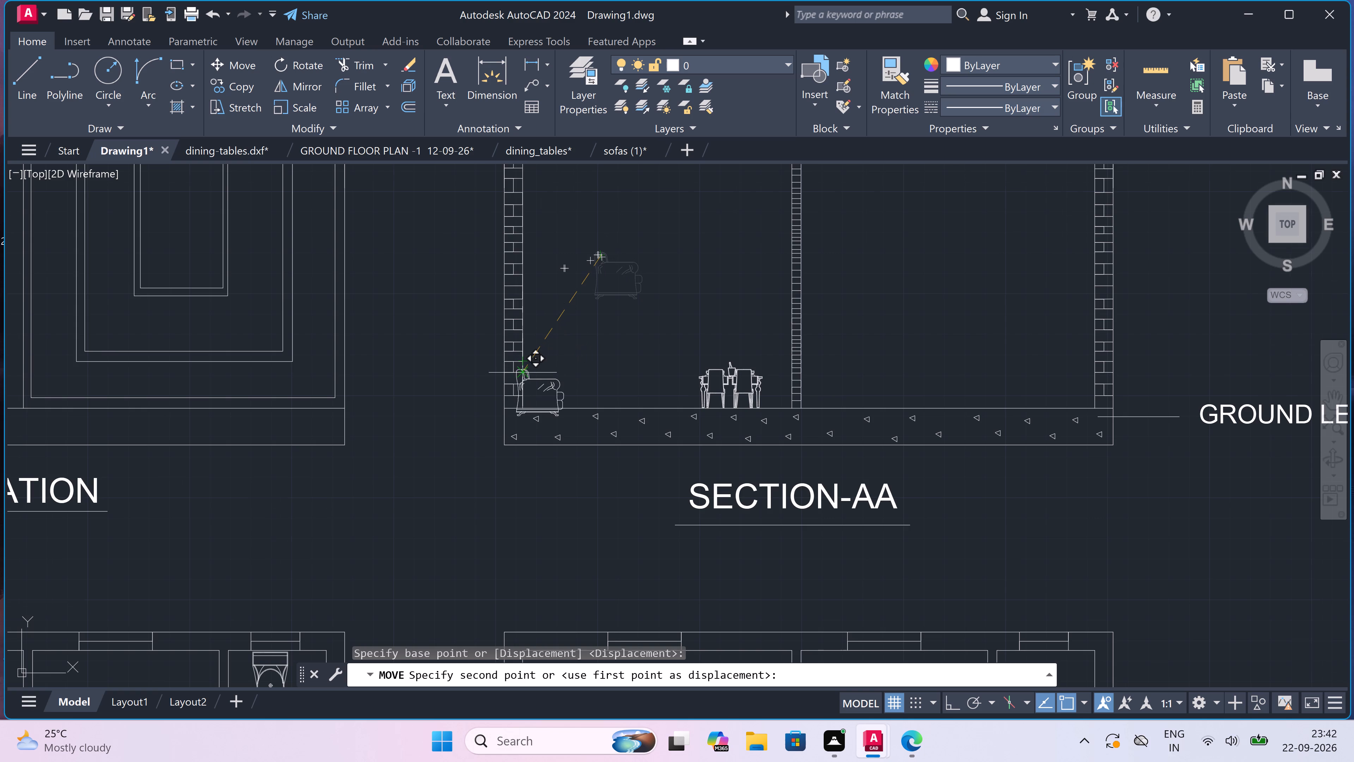
{"action": "scroll", "coordinate": [546, 354], "scroll_direction": "up", "scroll_amount": 1}
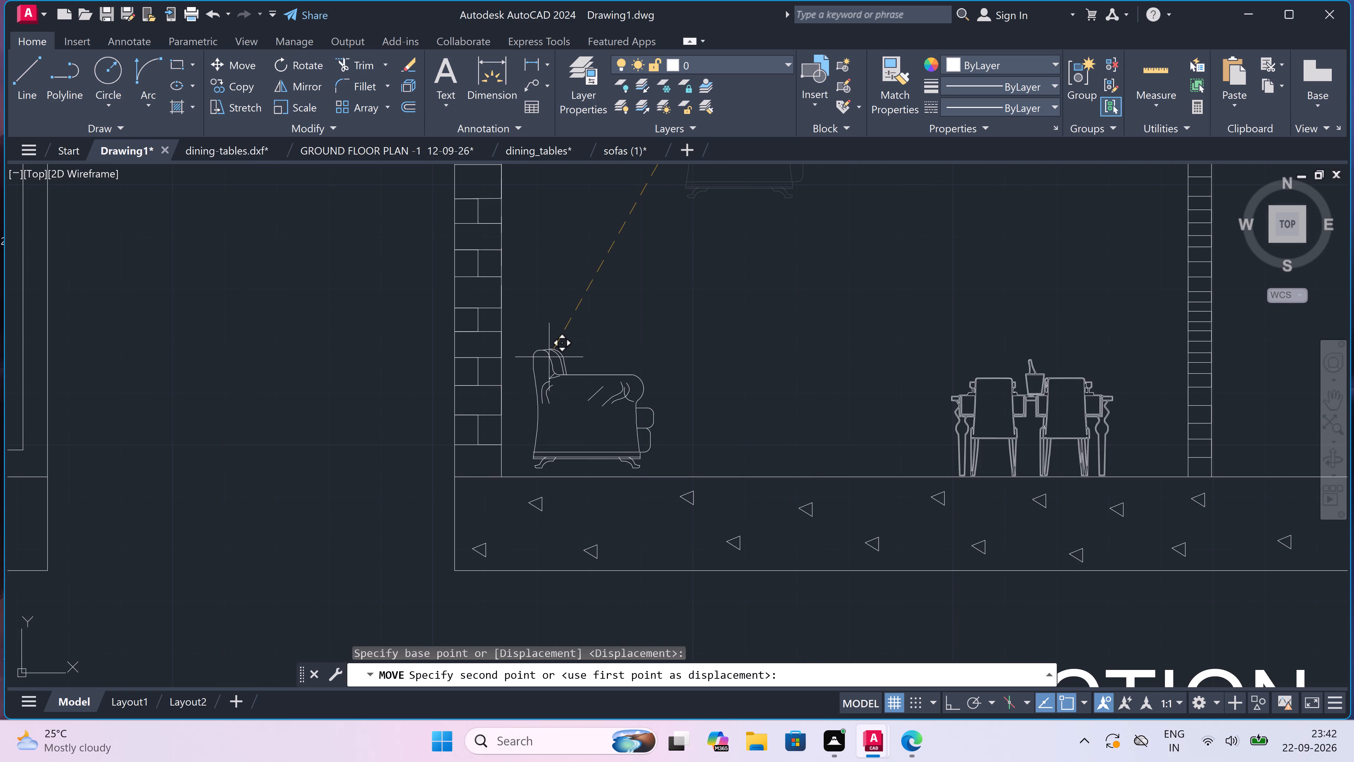
{"action": "left_click", "coordinate": [559, 345]}
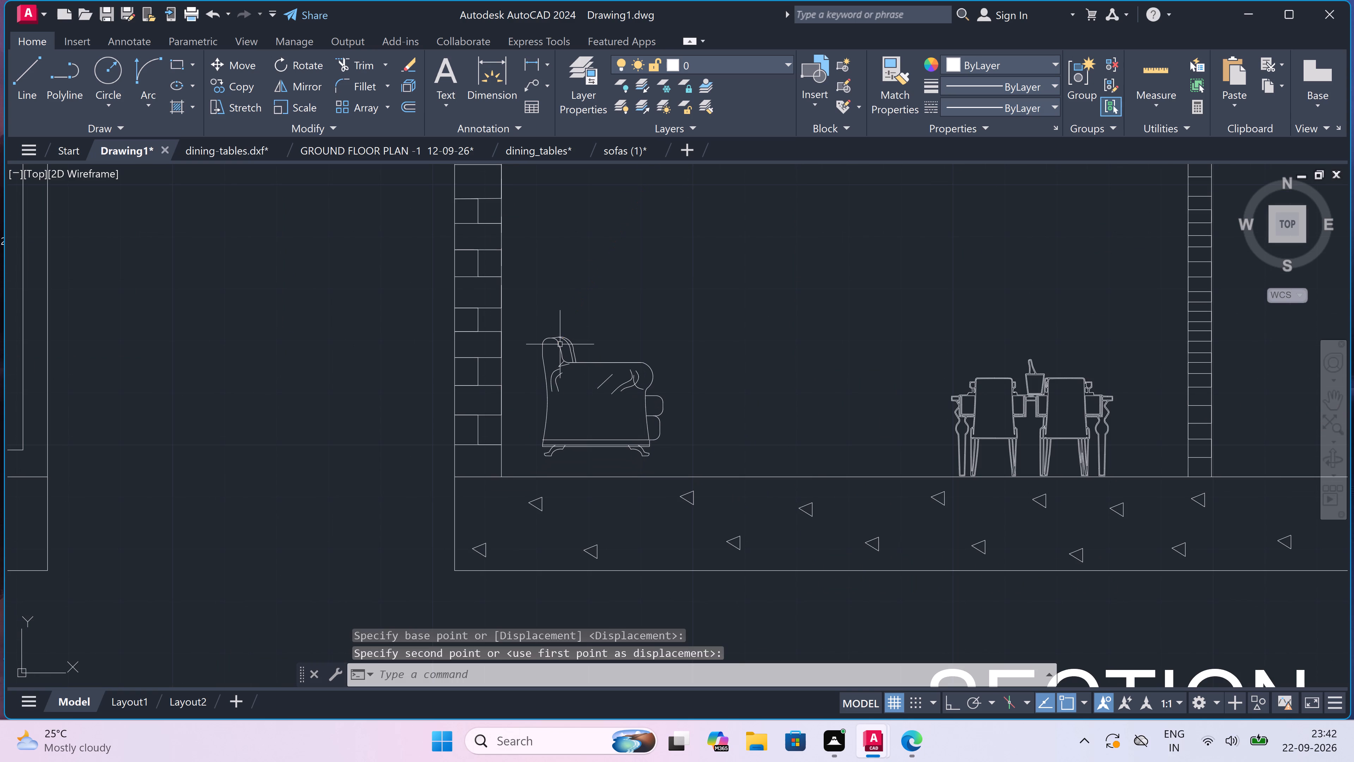
Scale the armchair up slightly freehand, to about 115%, so its feet meet the floor line.
{"action": "left_click_drag", "start_coordinate": [623, 327], "coordinate": [608, 358]}
{"action": "left_click", "coordinate": [597, 369]}
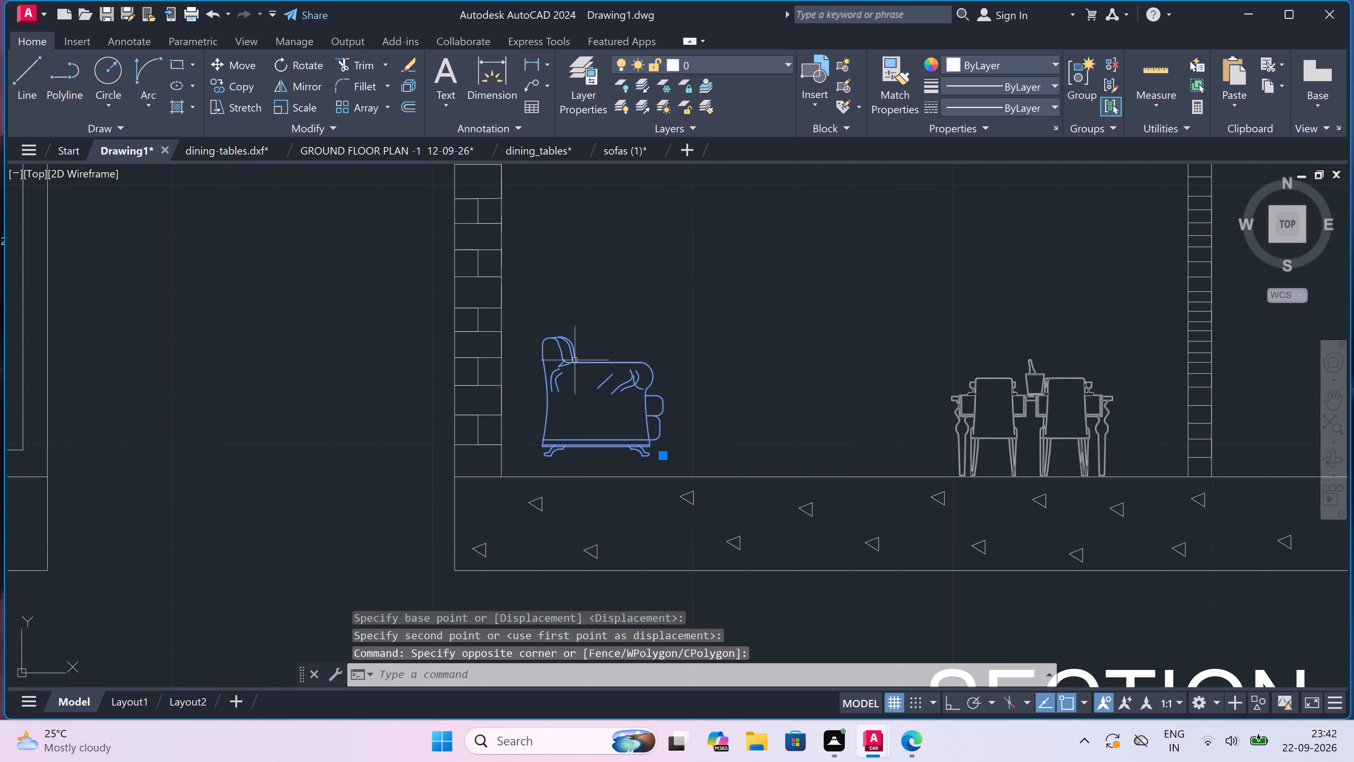
{"action": "left_click", "coordinate": [299, 101]}
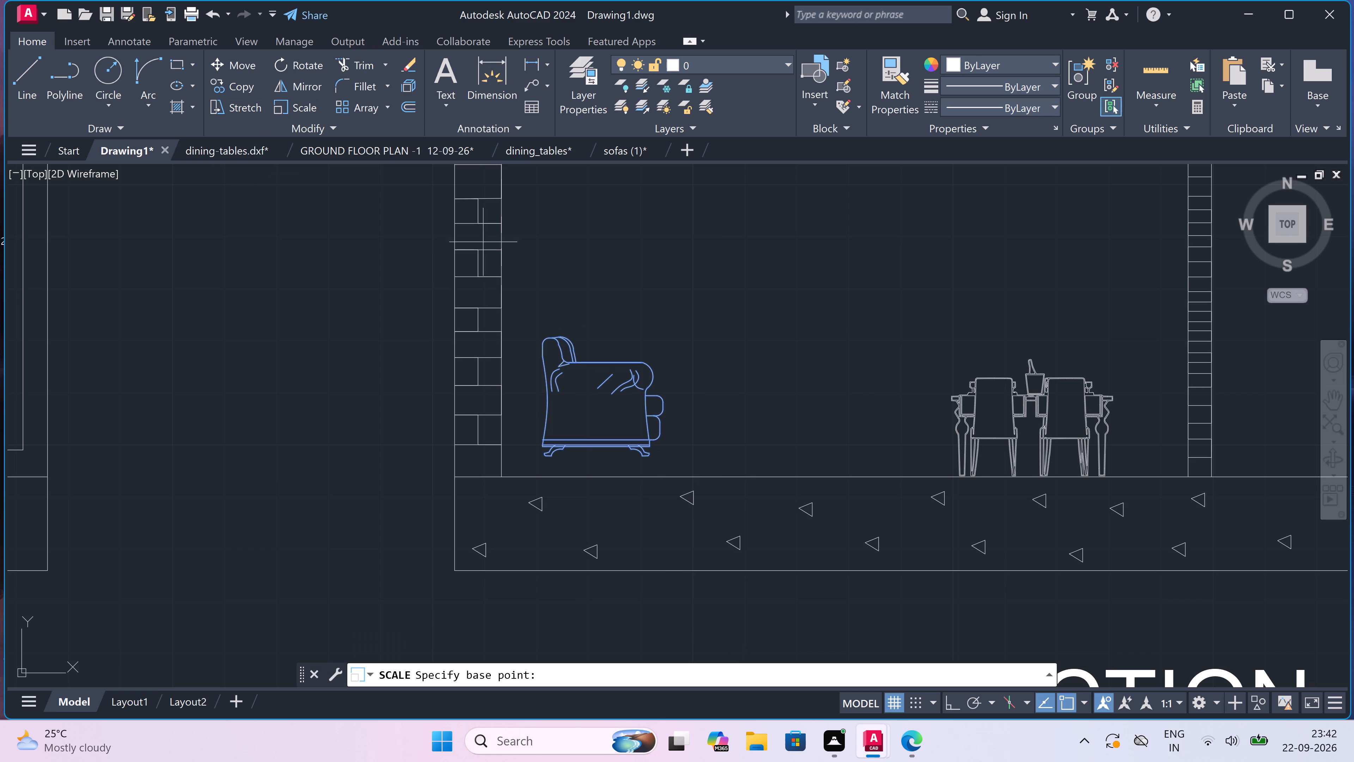
{"action": "left_click", "coordinate": [573, 353]}
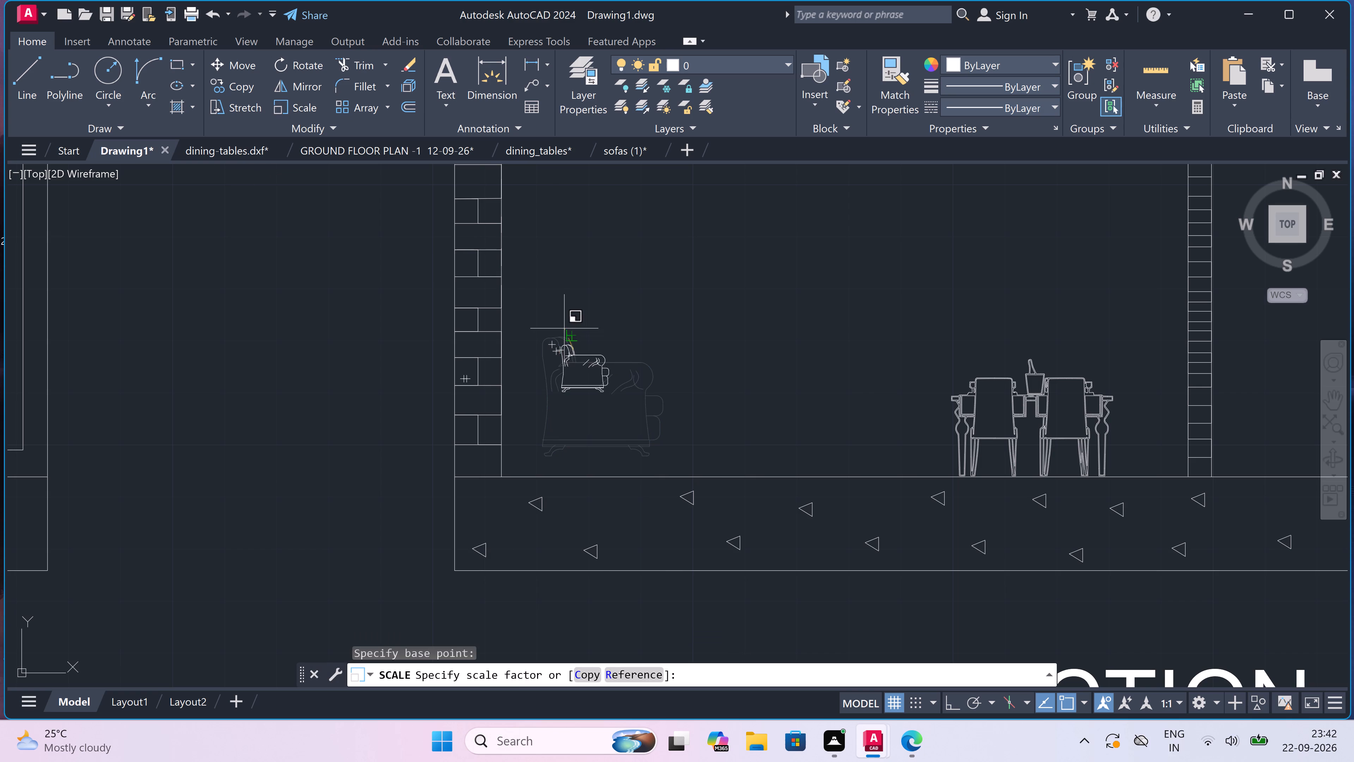
{"action": "left_click", "coordinate": [571, 278]}
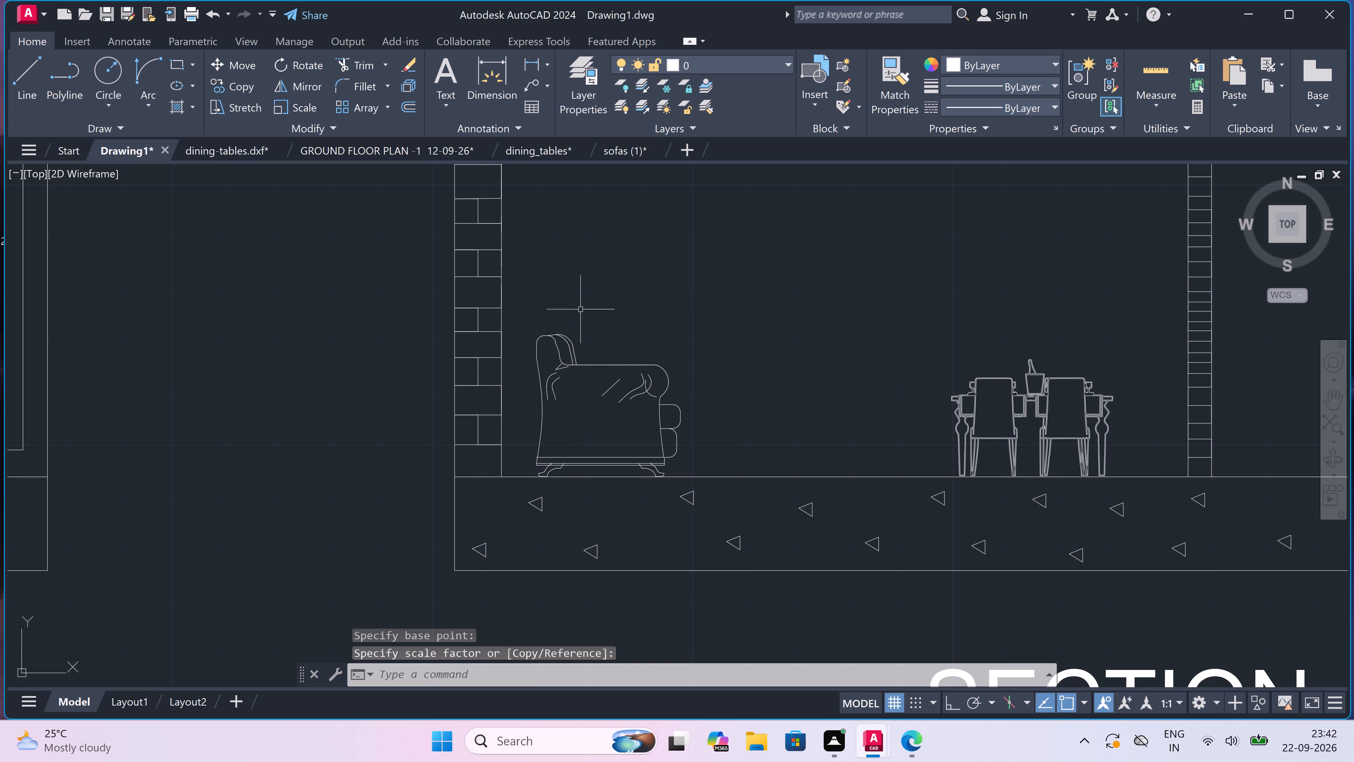
Move the armchair horizontally about 6" so its back sits against the outer brick wall.
{"action": "left_click", "coordinate": [596, 361]}
{"action": "left_click", "coordinate": [579, 372]}
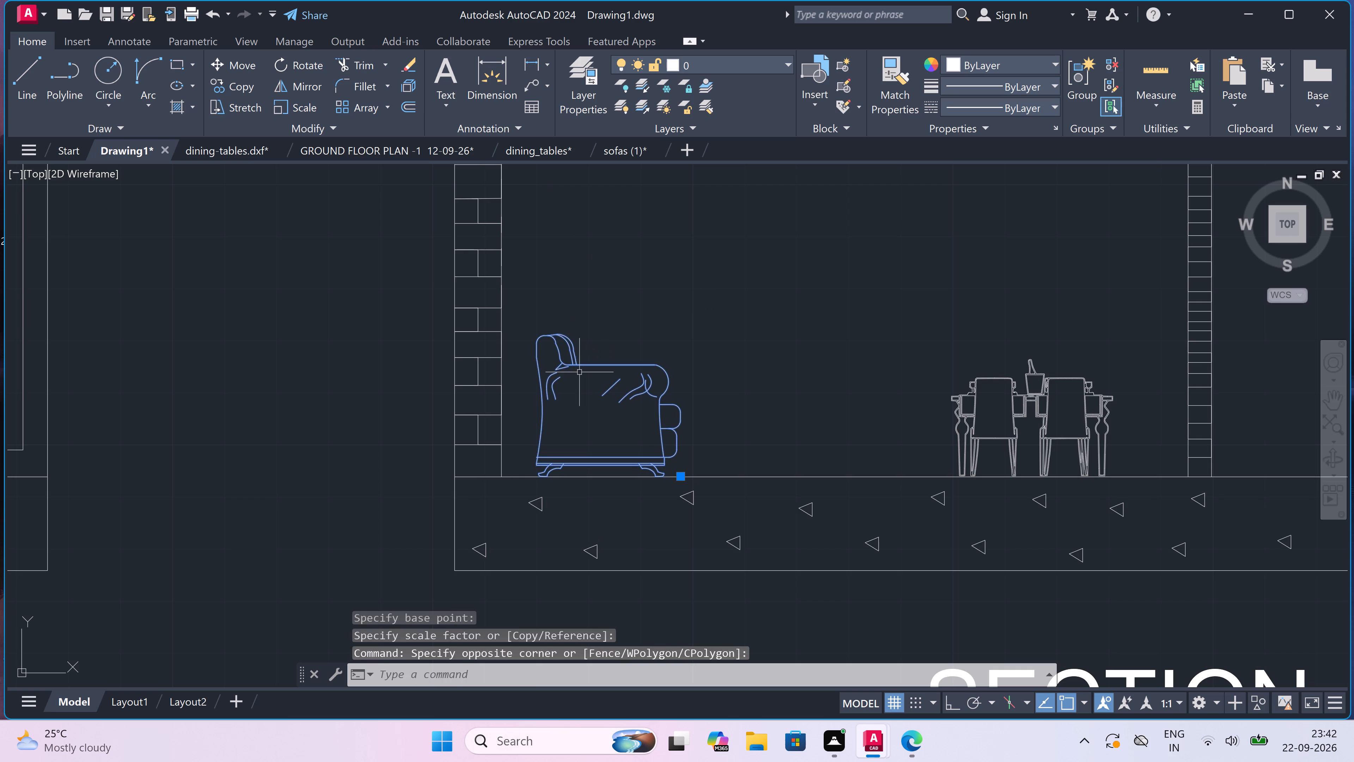
{"action": "left_click", "coordinate": [238, 70]}
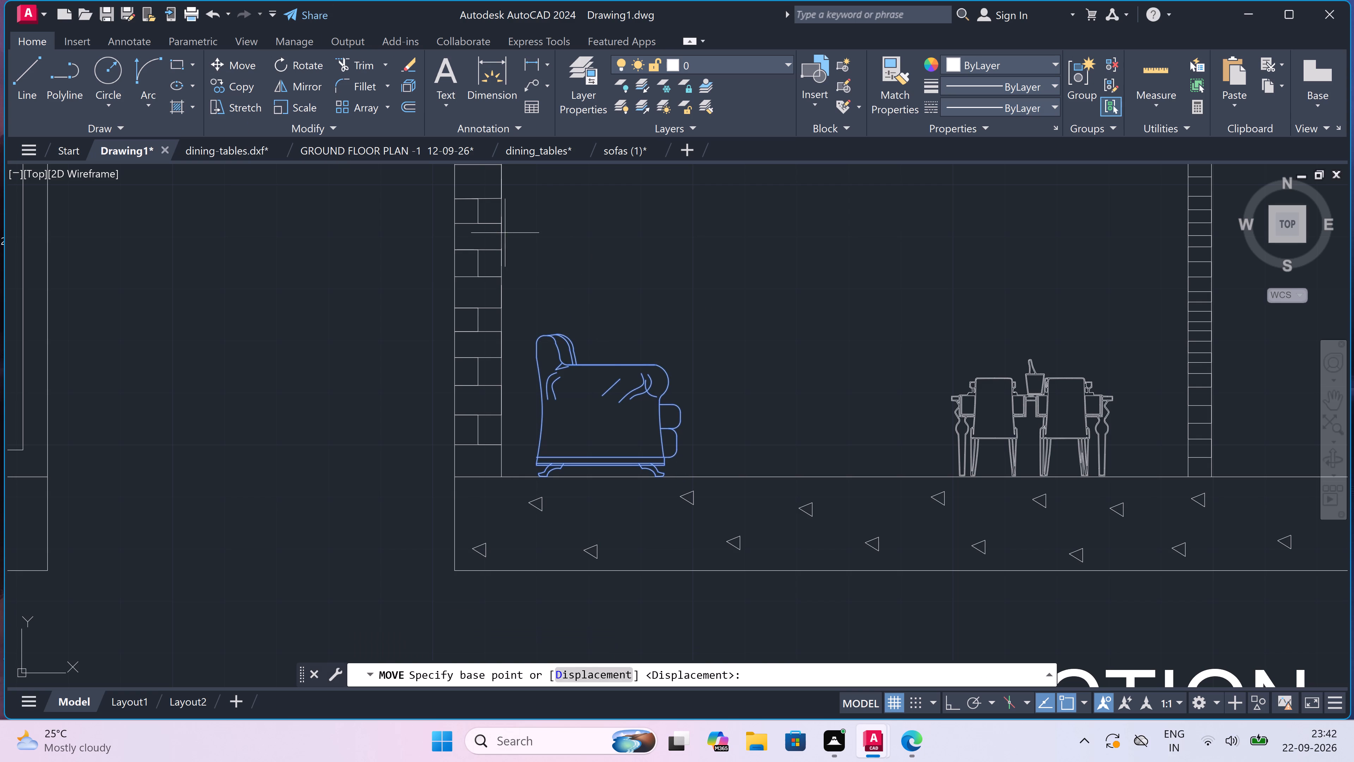
{"action": "left_click", "coordinate": [596, 395]}
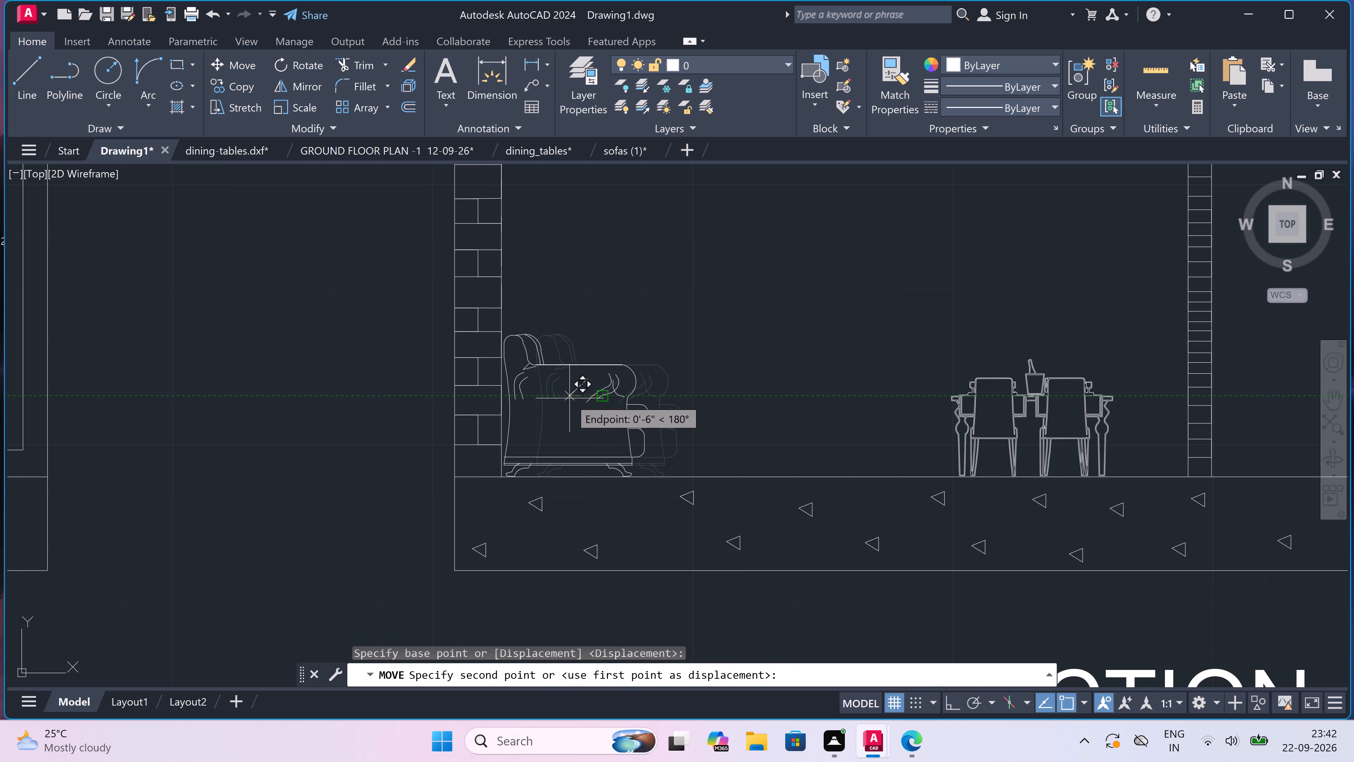
{"action": "left_click", "coordinate": [569, 398]}
Open the recent drawing FIRST FLOOR OR SECOND FLOOR PLAN -5 22-09-26.dwg.
{"action": "scroll", "coordinate": [597, 366], "scroll_direction": "down", "scroll_amount": 5}
{"action": "scroll", "coordinate": [597, 365], "scroll_direction": "up", "scroll_amount": 2}
{"action": "scroll", "coordinate": [597, 365], "scroll_direction": "down", "scroll_amount": 2}
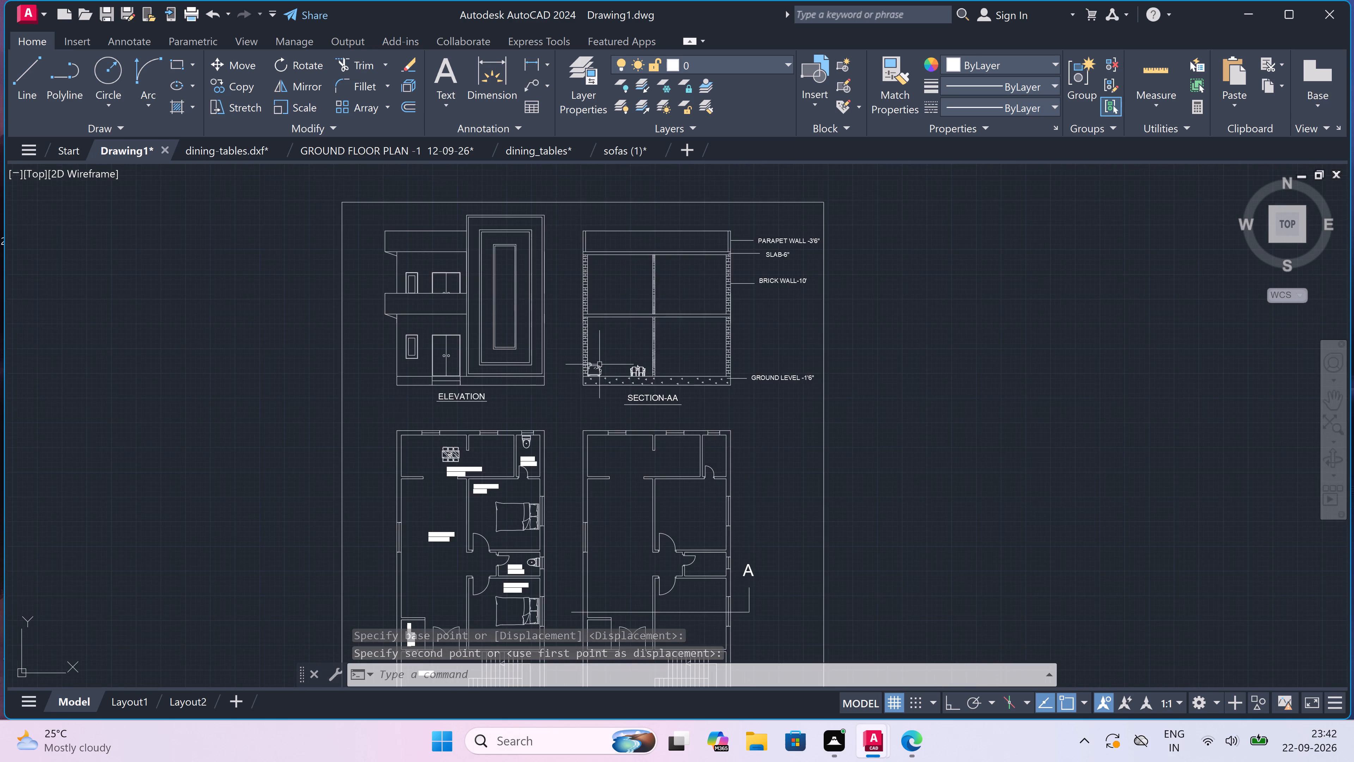
{"action": "scroll", "coordinate": [602, 363], "scroll_direction": "down", "scroll_amount": 1}
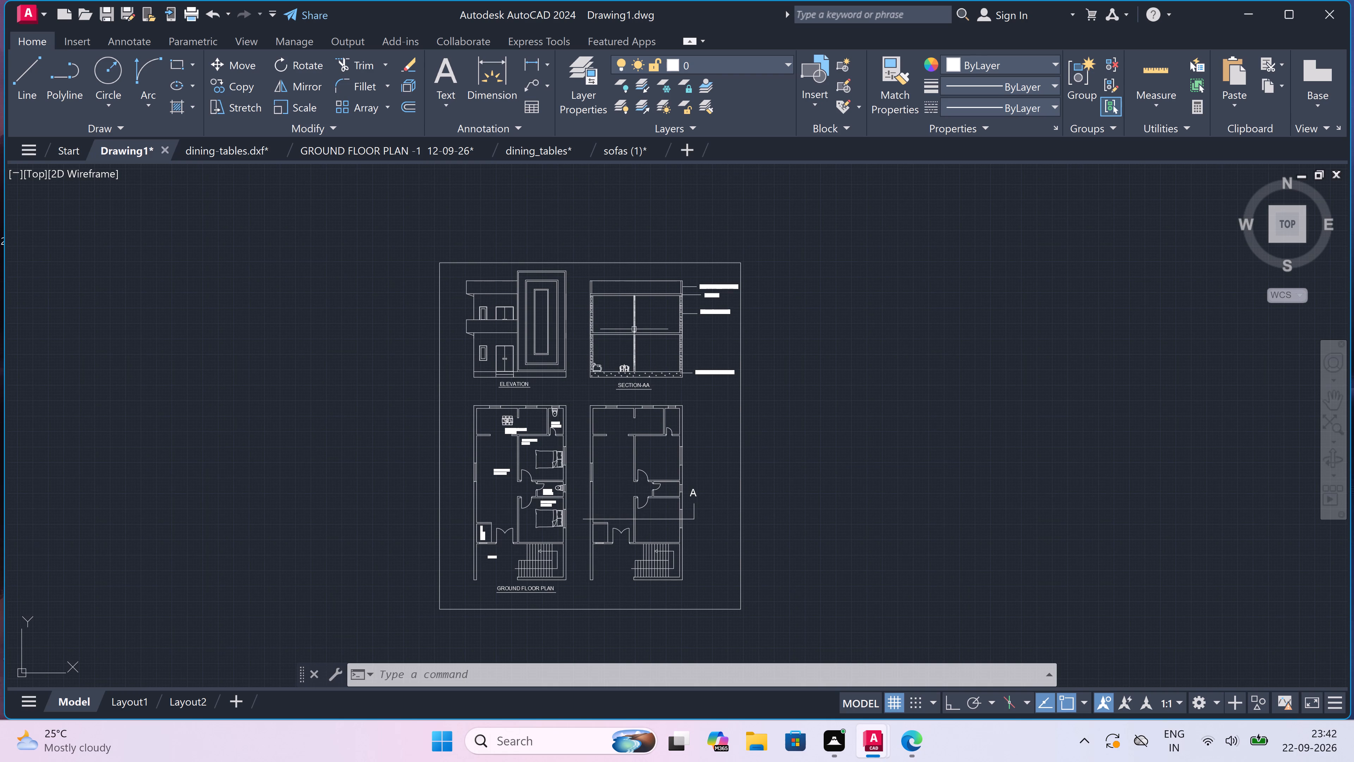
{"action": "left_click", "coordinate": [29, 10]}
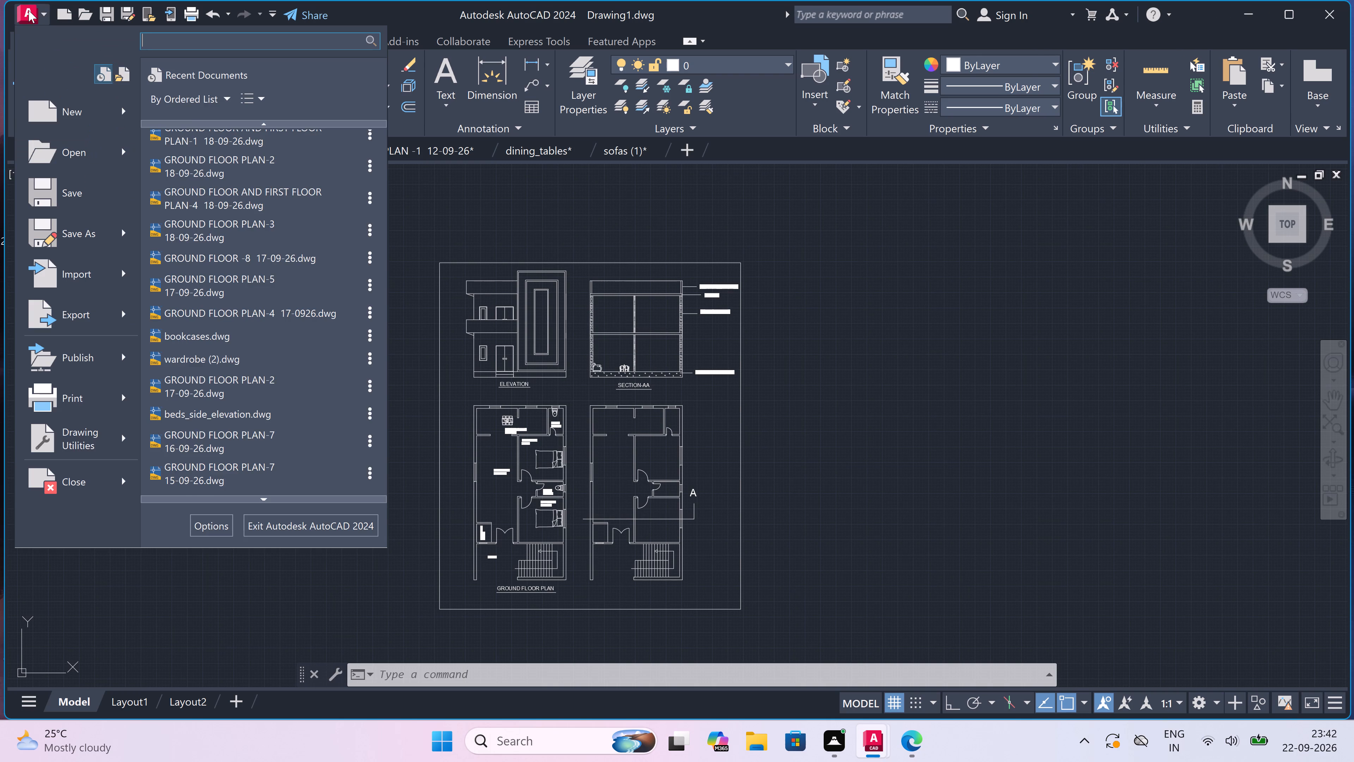
{"action": "scroll", "coordinate": [302, 238], "scroll_direction": "up", "scroll_amount": 11}
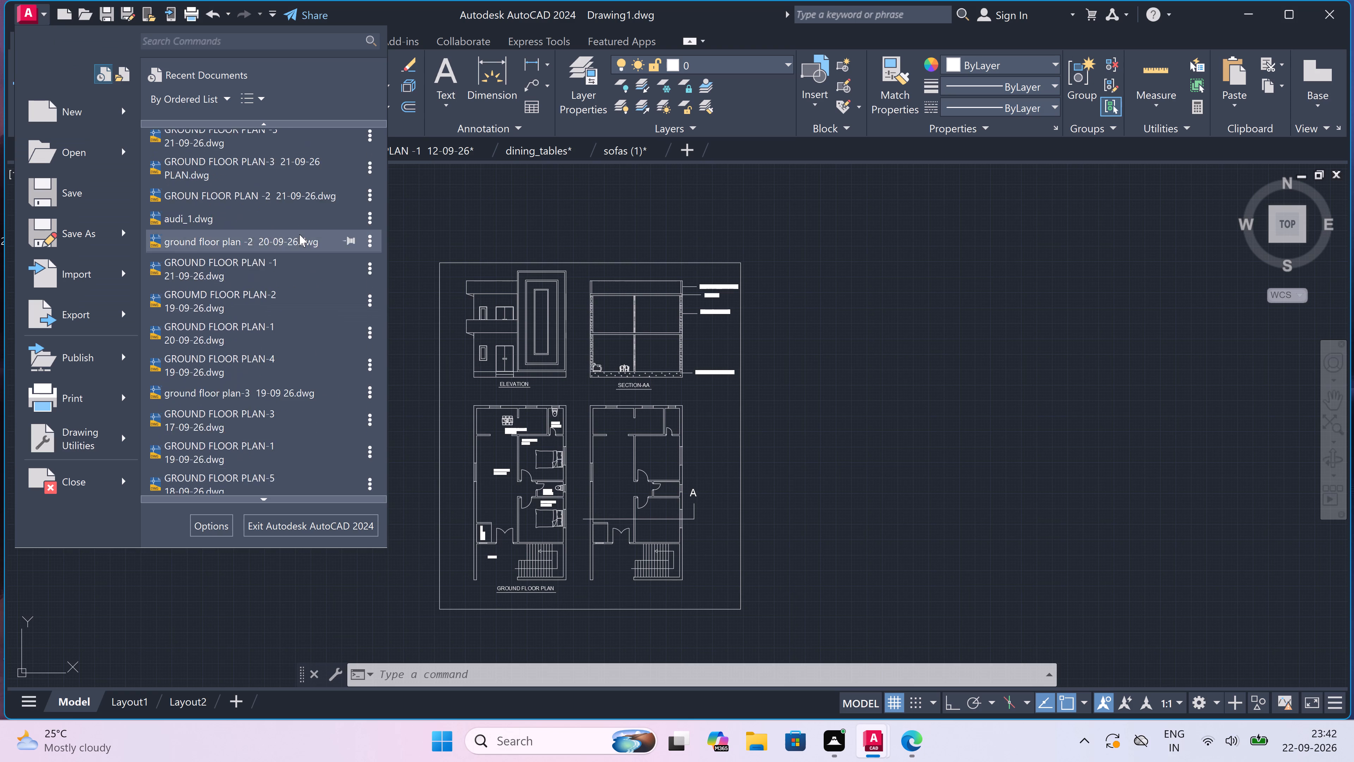
{"action": "scroll", "coordinate": [299, 234], "scroll_direction": "up", "scroll_amount": 16}
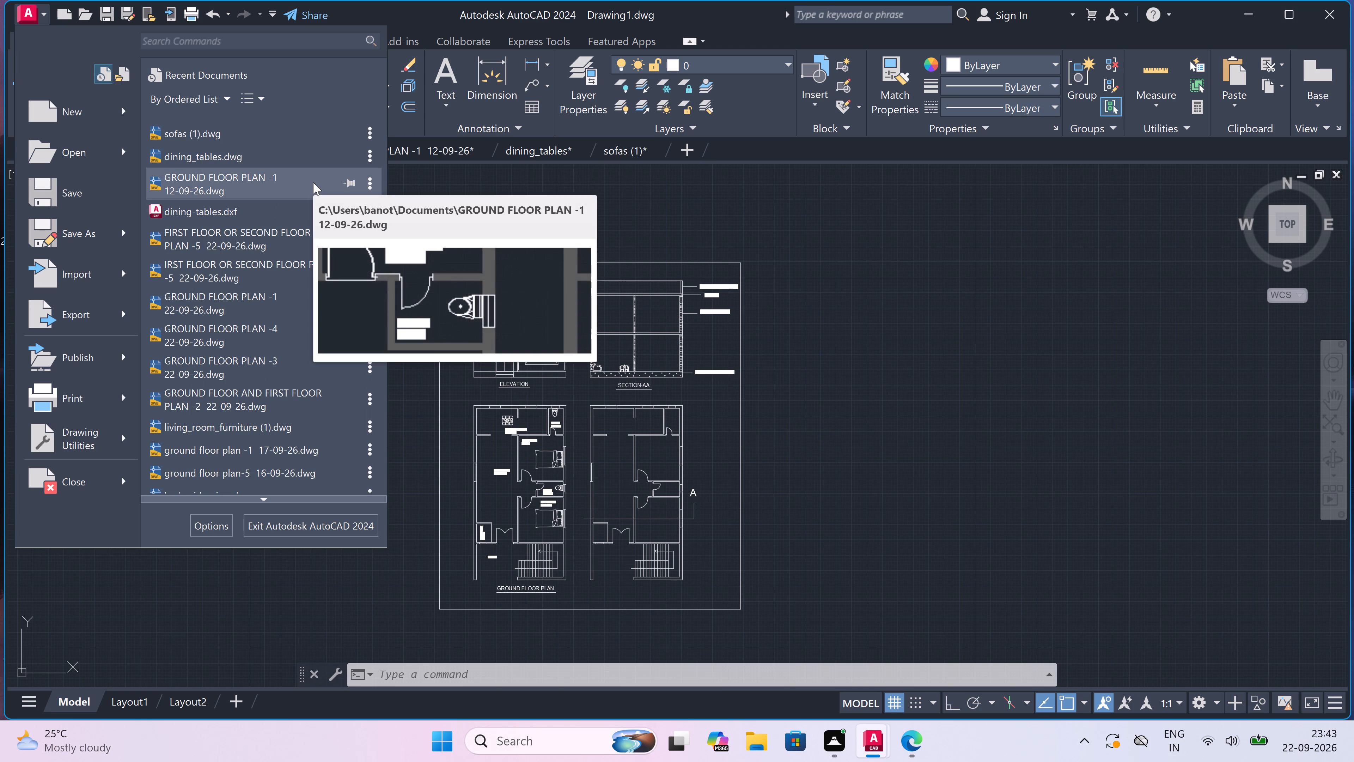
{"action": "double_click", "coordinate": [279, 244]}
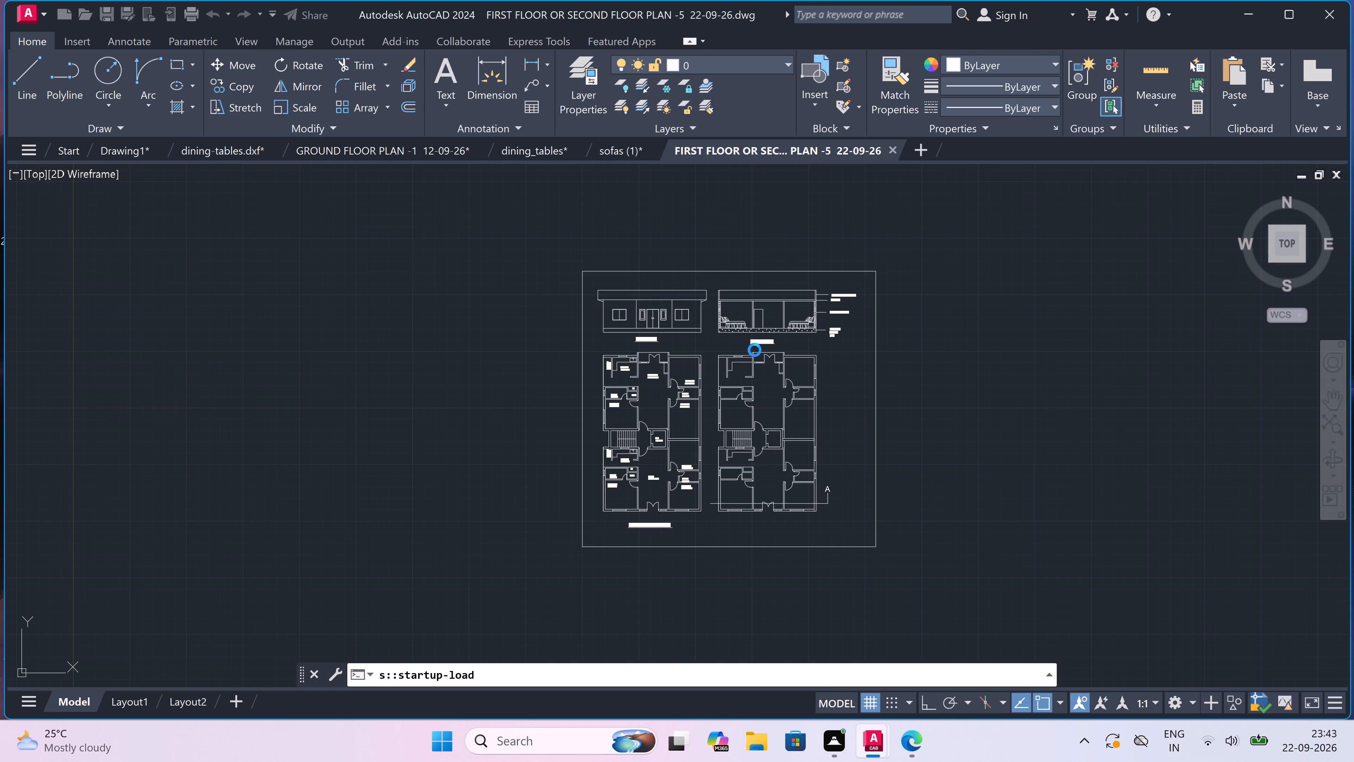
Copy the side-view bed in SECTION-AA that stands against the outer brick wall on the notes side.
{"action": "scroll", "coordinate": [814, 322], "scroll_direction": "up", "scroll_amount": 2}
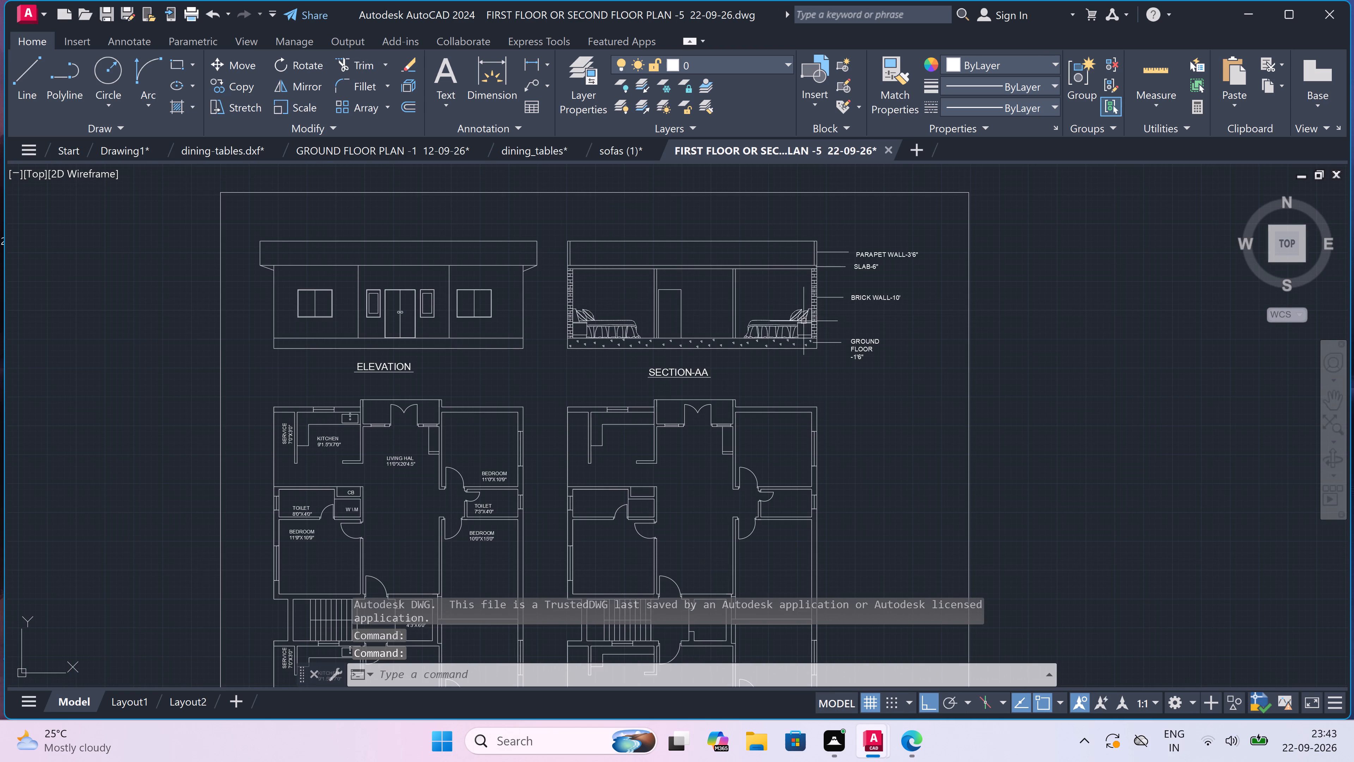
{"action": "left_click", "coordinate": [800, 322]}
{"action": "key", "text": "ctrl+c"}
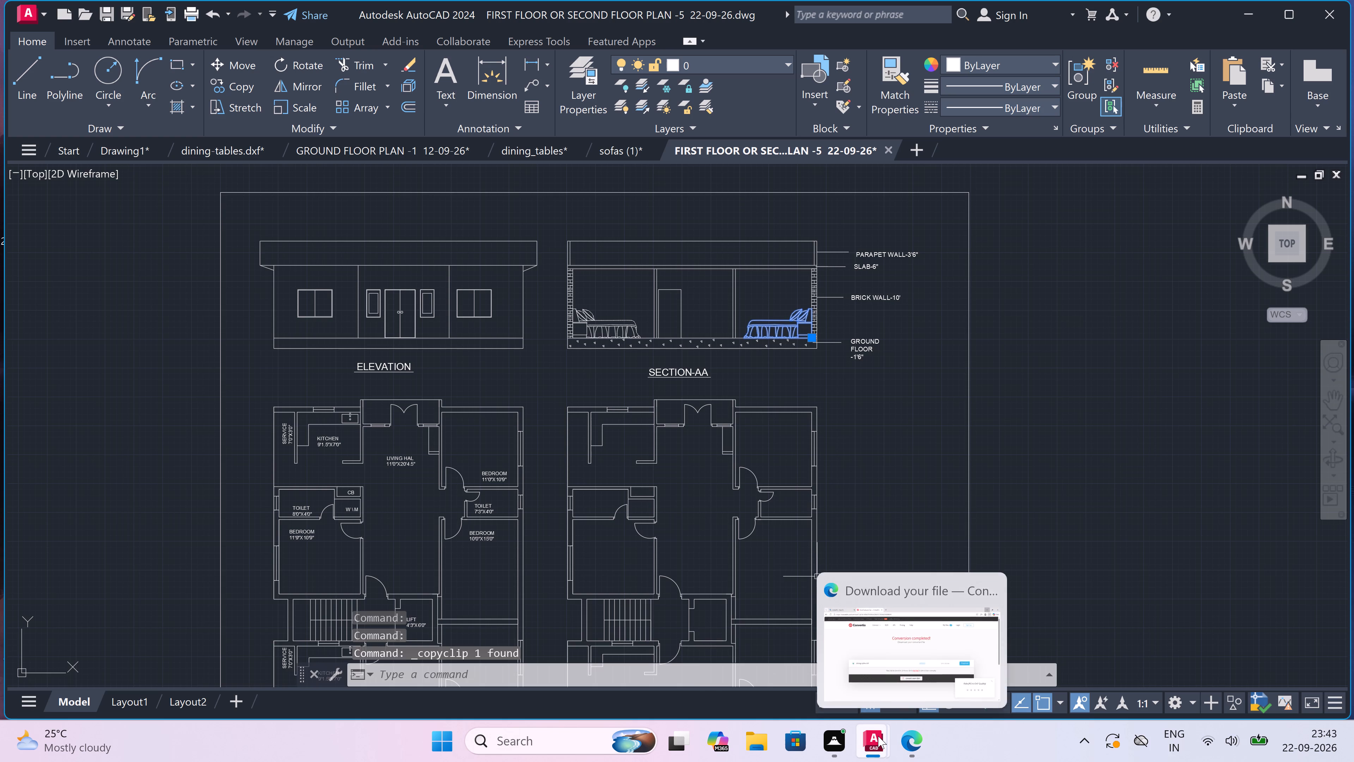
Paste the bed into Drawing1's SECTION-AA, on the floor of the empty ground-floor room, with its headboard against the outer brick wall.
{"action": "left_click", "coordinate": [298, 677]}
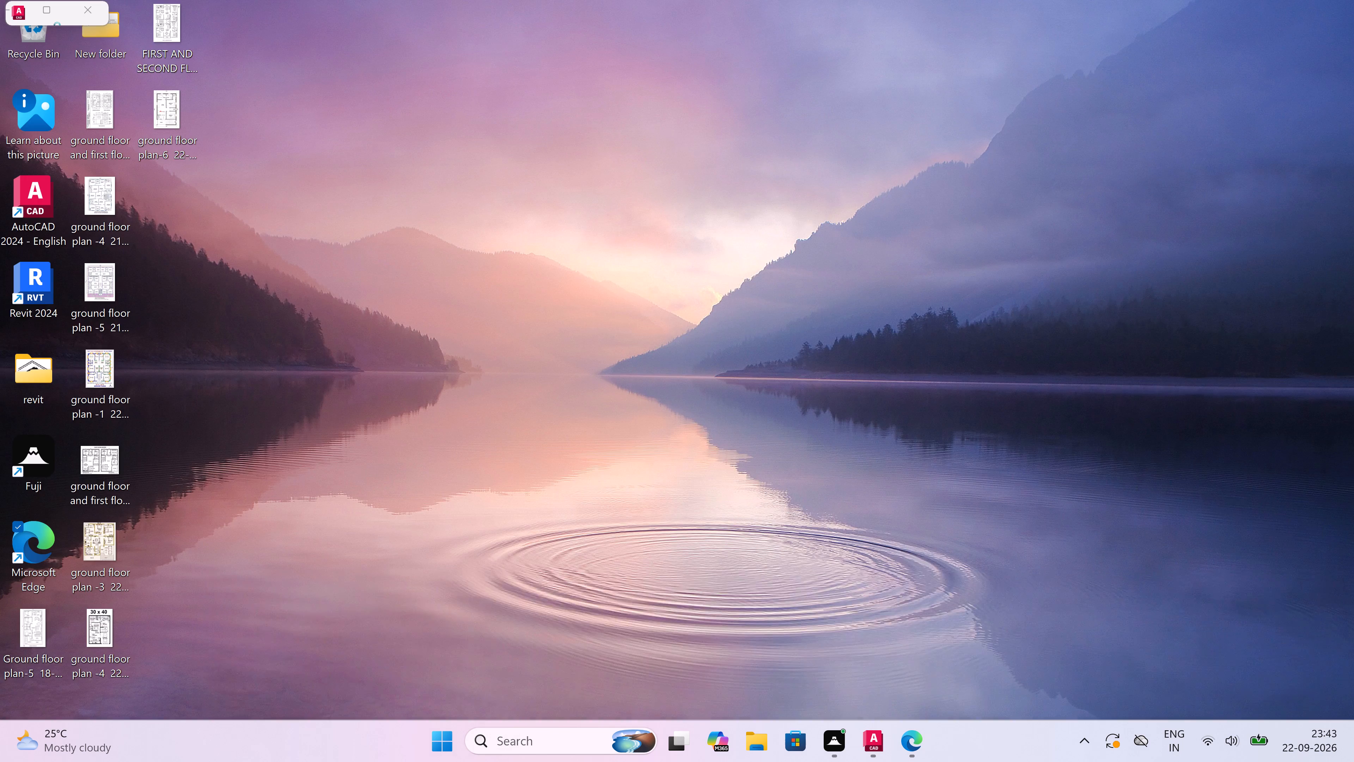
{"action": "key", "text": "ctrl+v"}
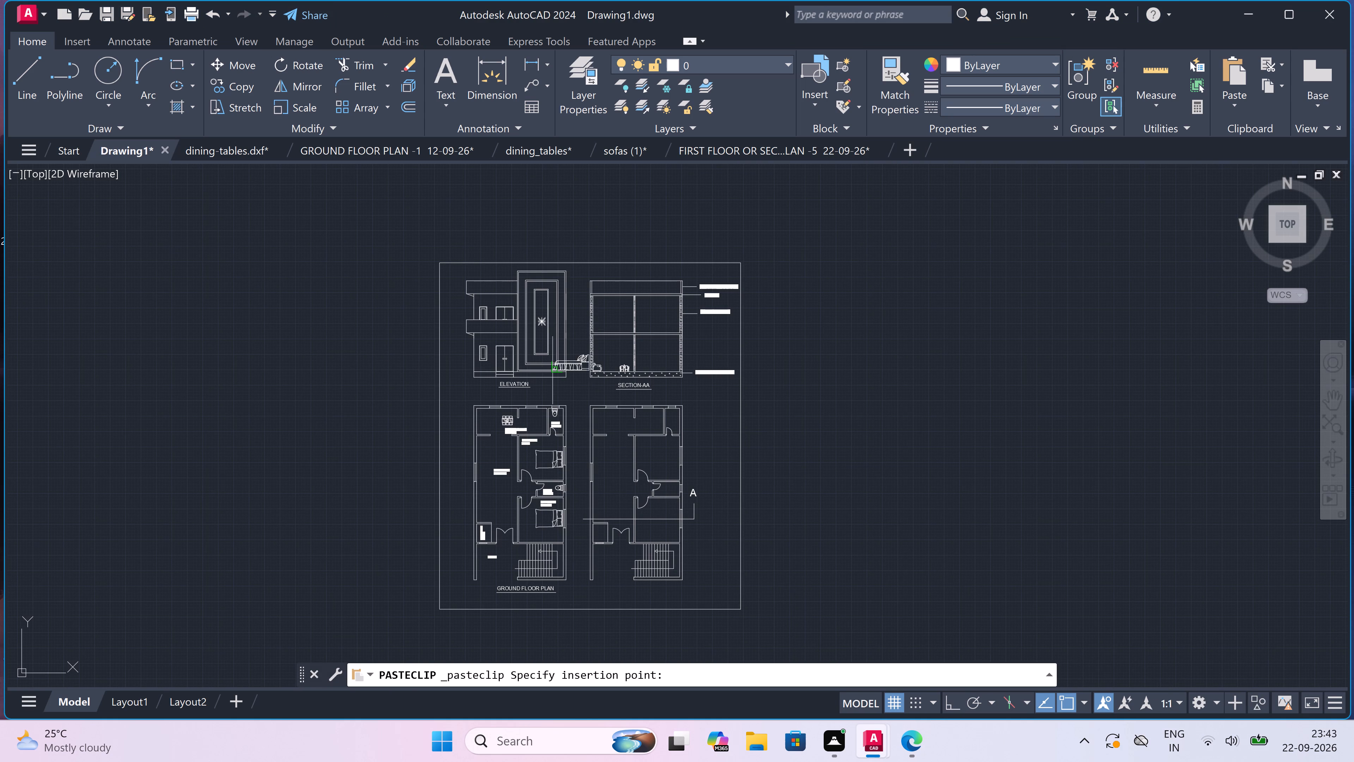
{"action": "scroll", "coordinate": [655, 351], "scroll_direction": "up", "scroll_amount": 2}
{"action": "scroll", "coordinate": [612, 401], "scroll_direction": "up", "scroll_amount": 2}
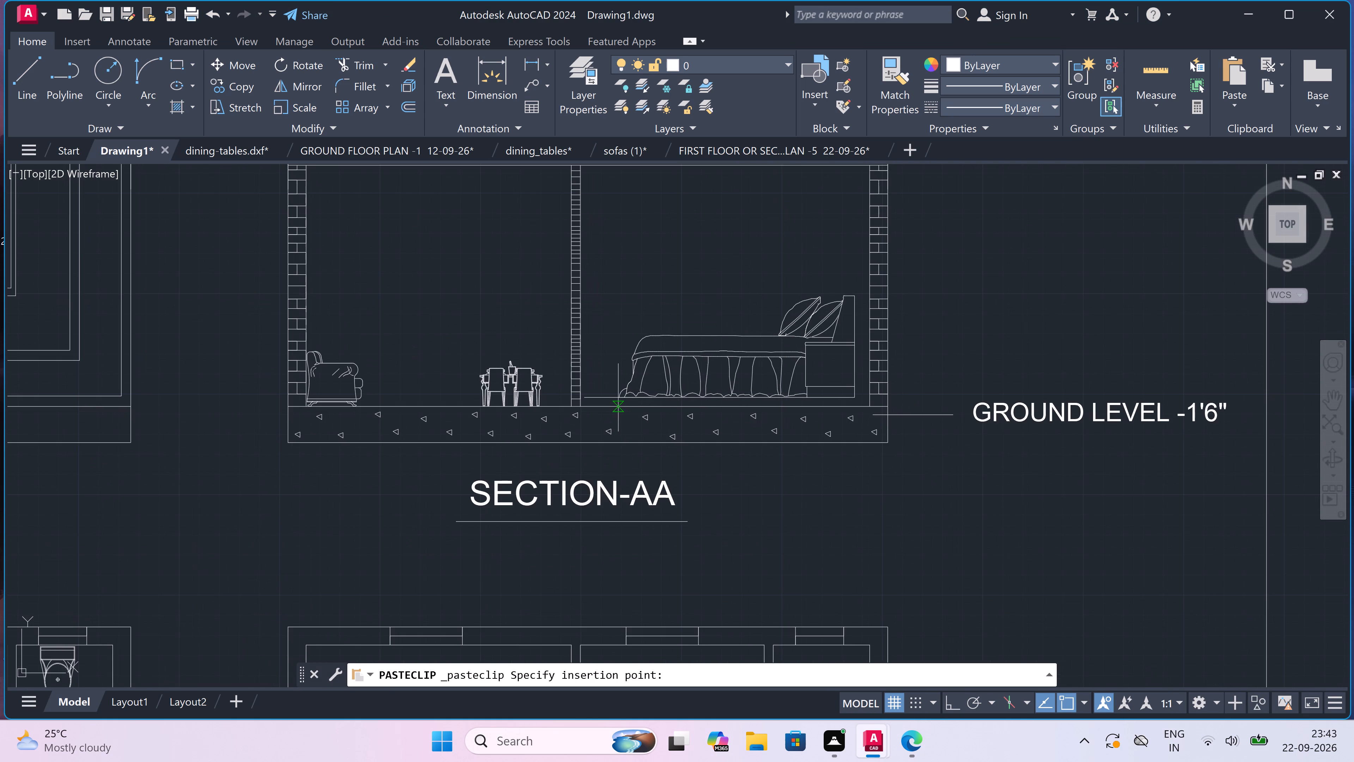
{"action": "scroll", "coordinate": [624, 397], "scroll_direction": "up", "scroll_amount": 2}
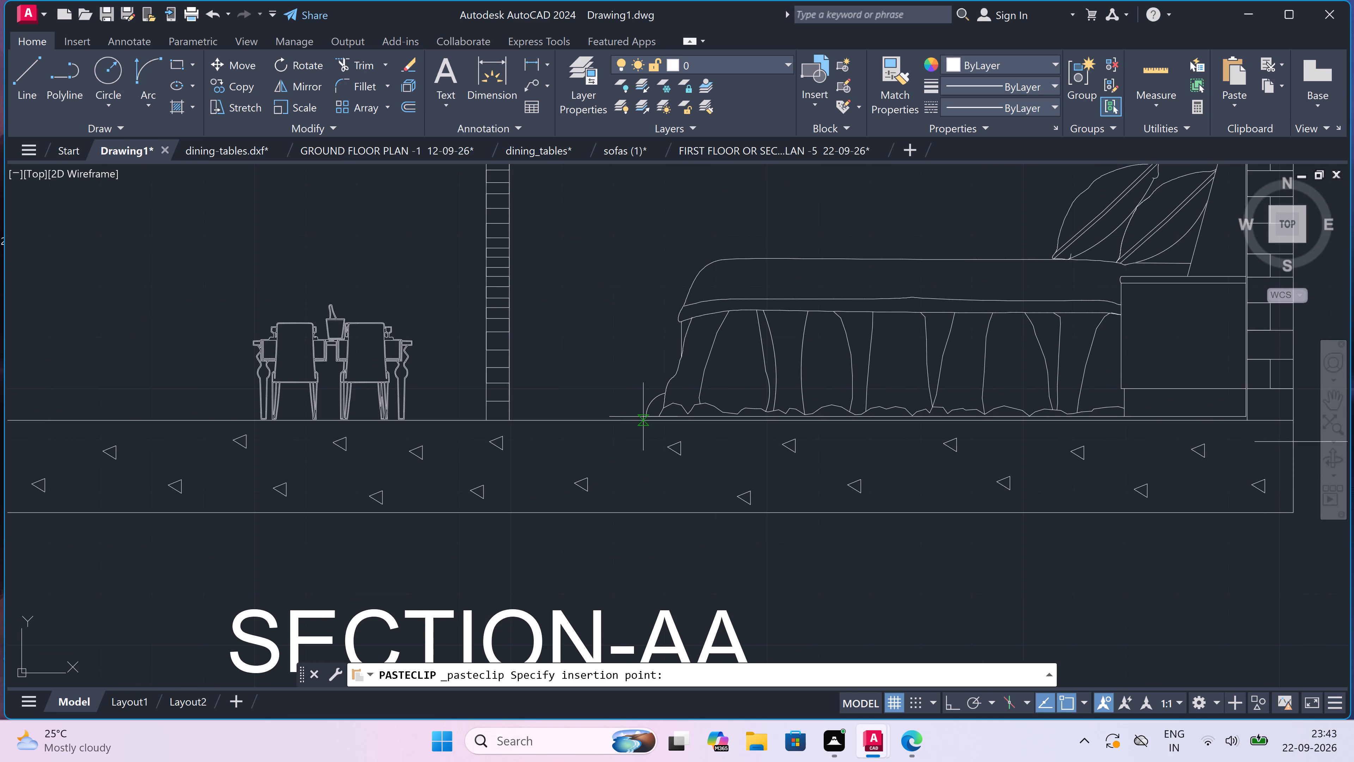
{"action": "left_click", "coordinate": [645, 420]}
Examine the full sheet, the furnished SECTION-AA, and the ground floor plan around the porch and staircase.
{"action": "scroll", "coordinate": [617, 371], "scroll_direction": "down", "scroll_amount": 4}
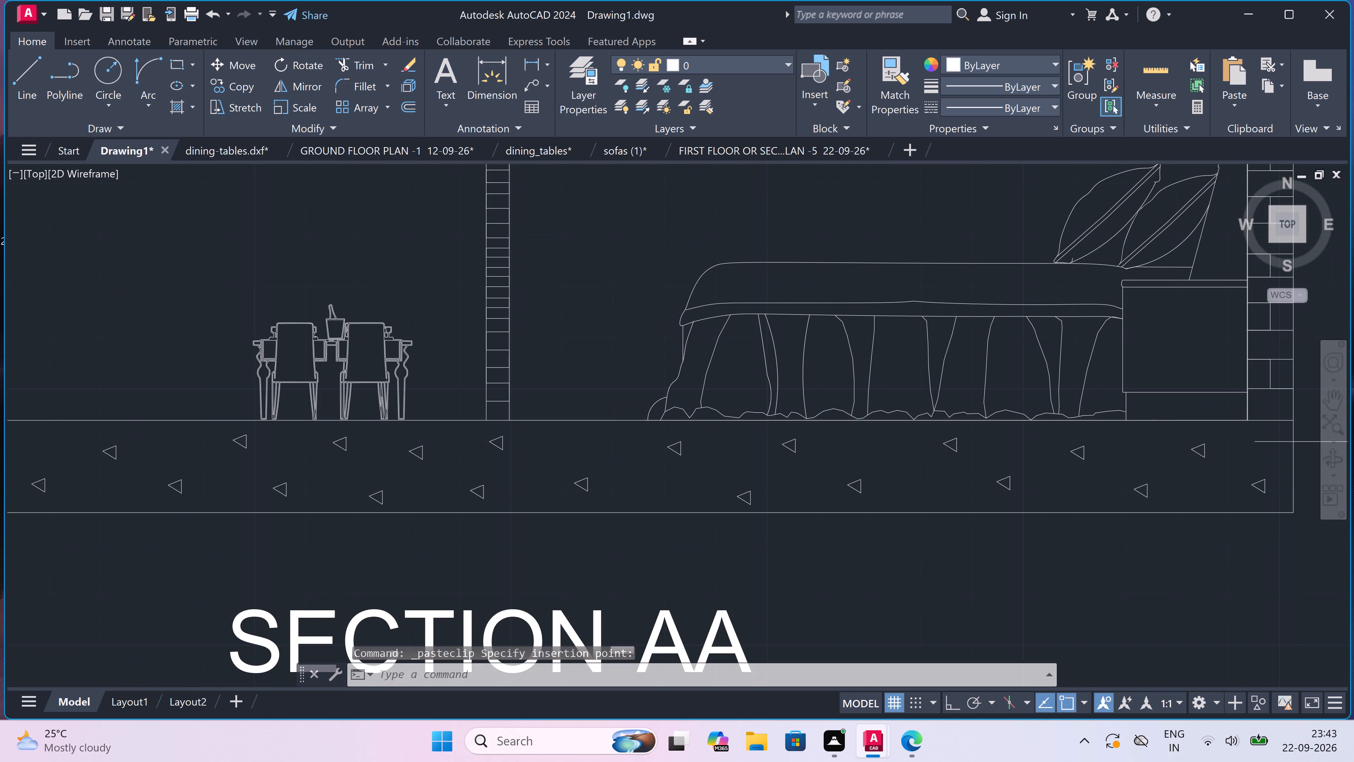
{"action": "scroll", "coordinate": [622, 367], "scroll_direction": "down", "scroll_amount": 2}
{"action": "scroll", "coordinate": [622, 367], "scroll_direction": "up", "scroll_amount": 2}
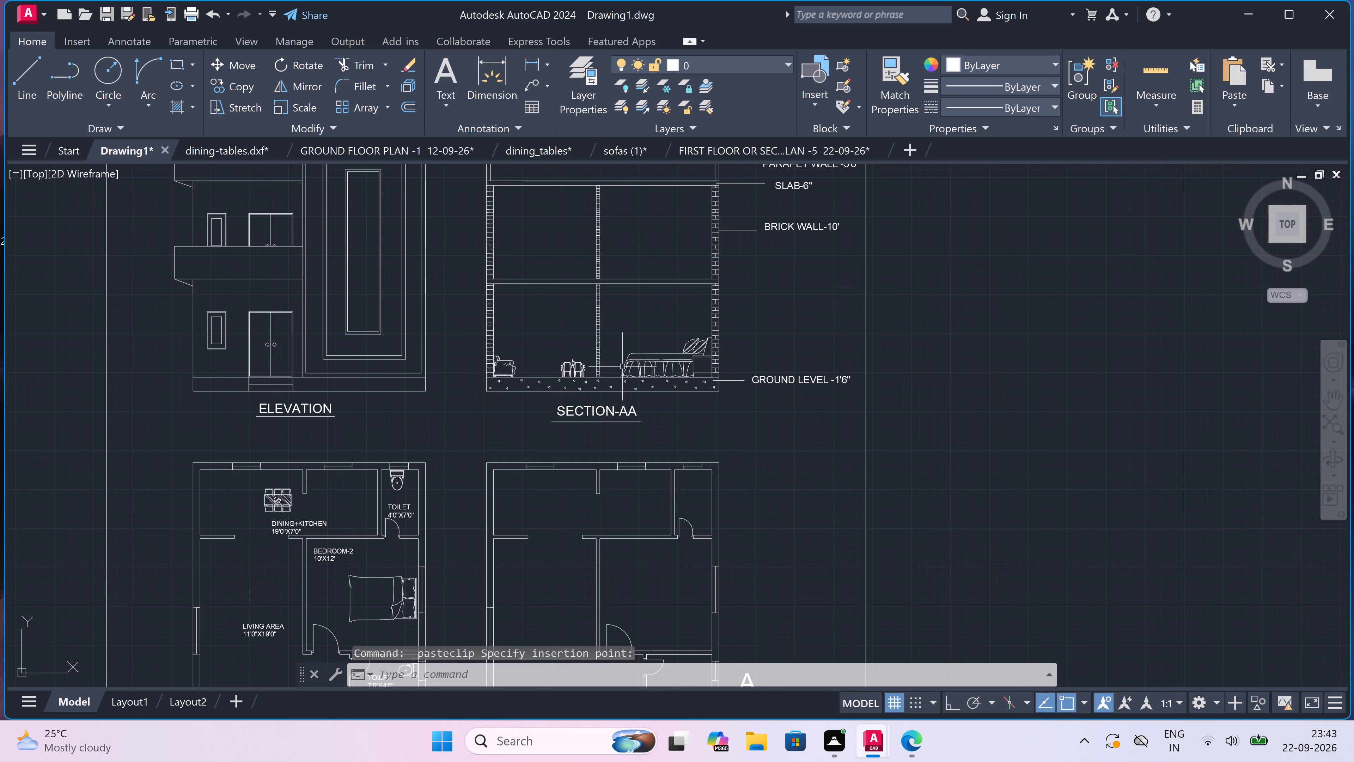
{"action": "scroll", "coordinate": [622, 367], "scroll_direction": "down", "scroll_amount": 1}
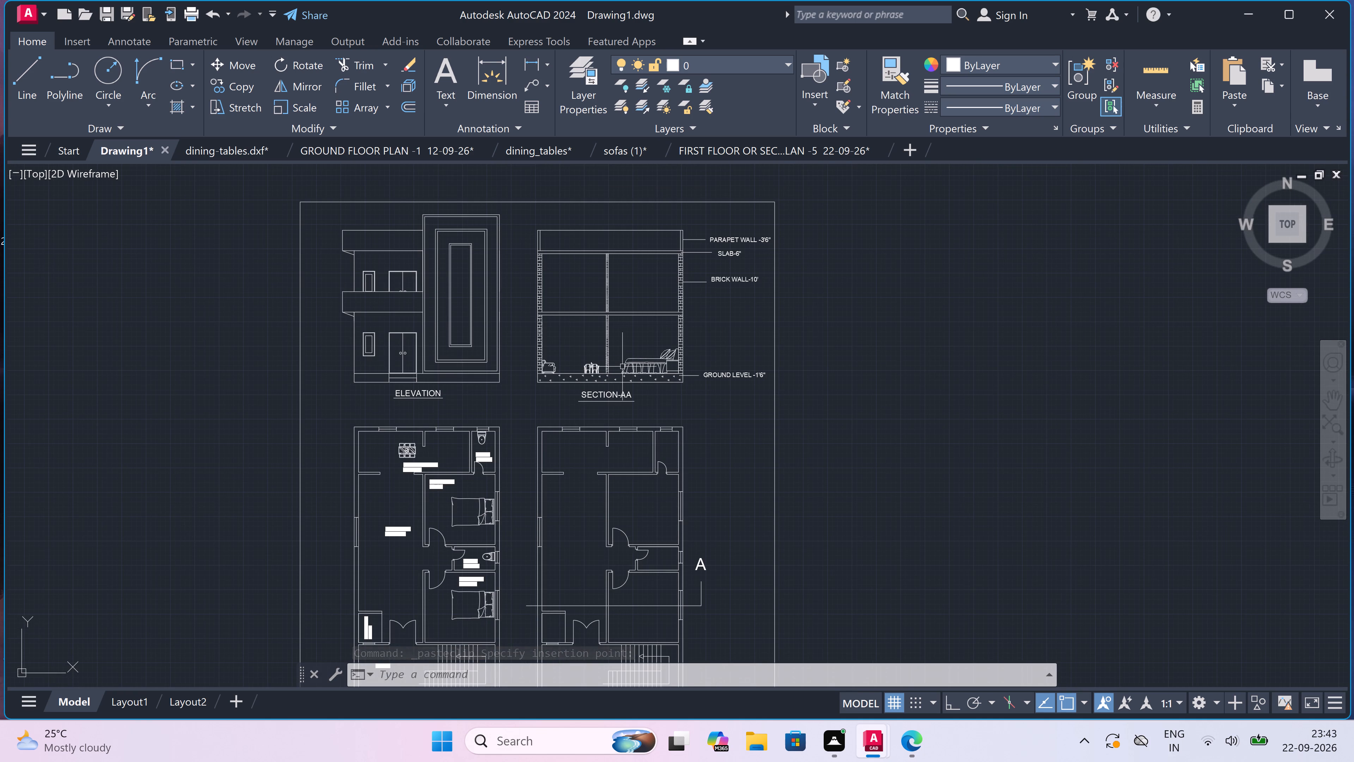
{"action": "scroll", "coordinate": [619, 360], "scroll_direction": "down", "scroll_amount": 1}
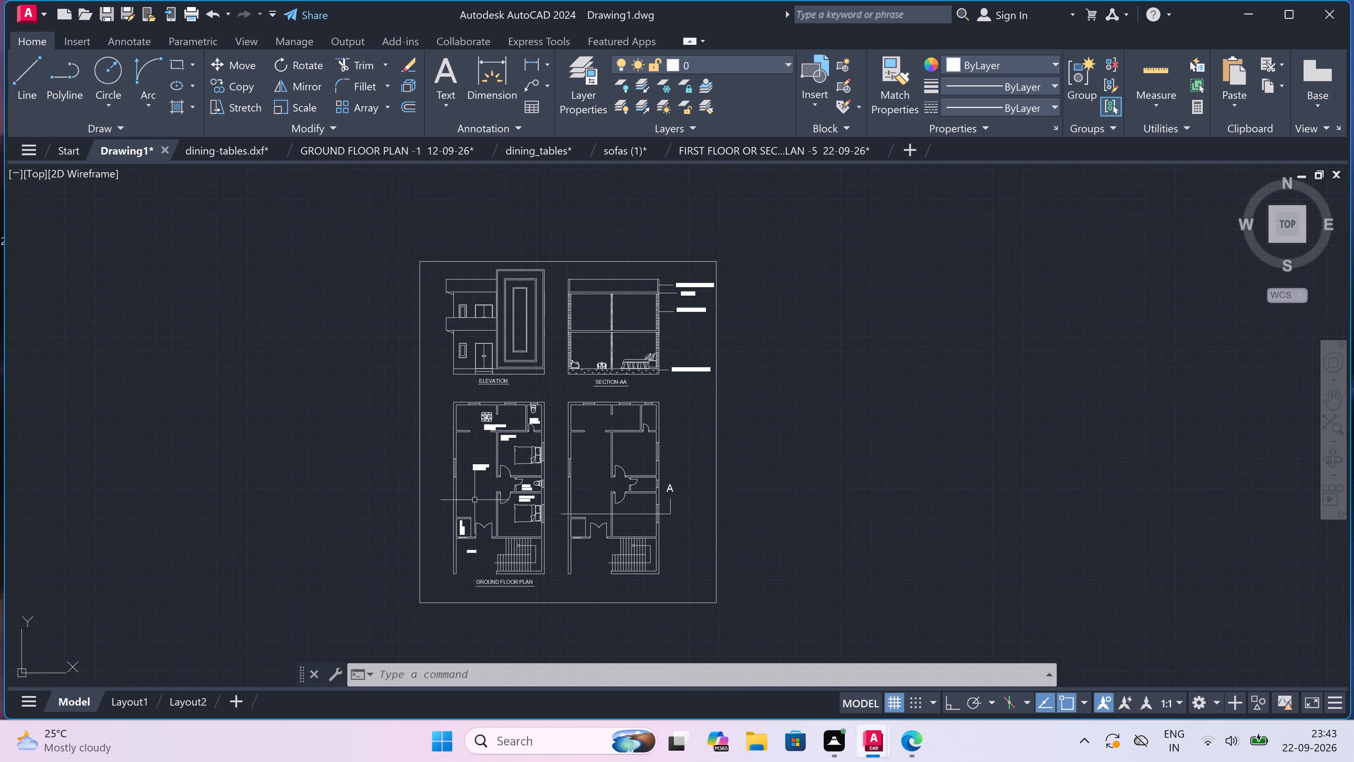
{"action": "scroll", "coordinate": [461, 573], "scroll_direction": "up", "scroll_amount": 2}
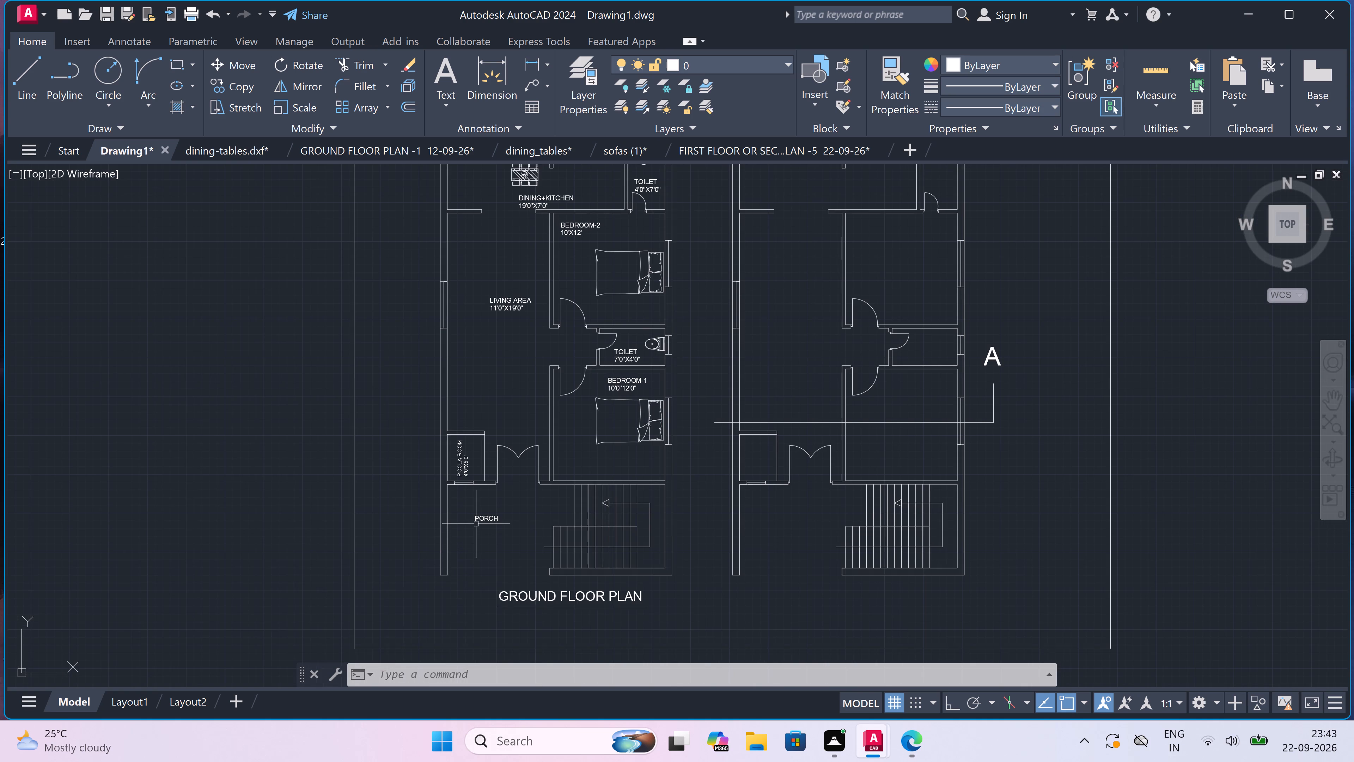
{"action": "scroll", "coordinate": [476, 524], "scroll_direction": "up", "scroll_amount": 2}
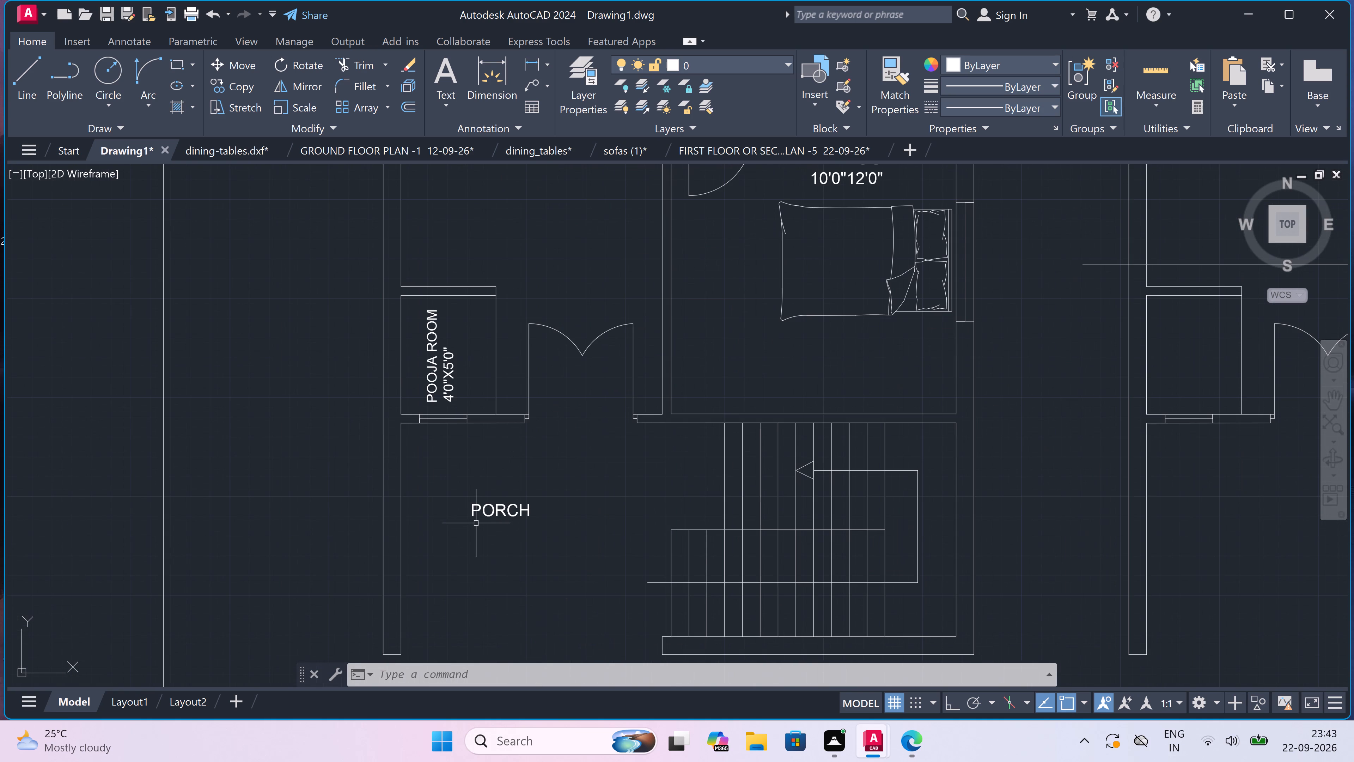
{"action": "scroll", "coordinate": [482, 506], "scroll_direction": "down", "scroll_amount": 4}
{"action": "scroll", "coordinate": [484, 530], "scroll_direction": "up", "scroll_amount": 3}
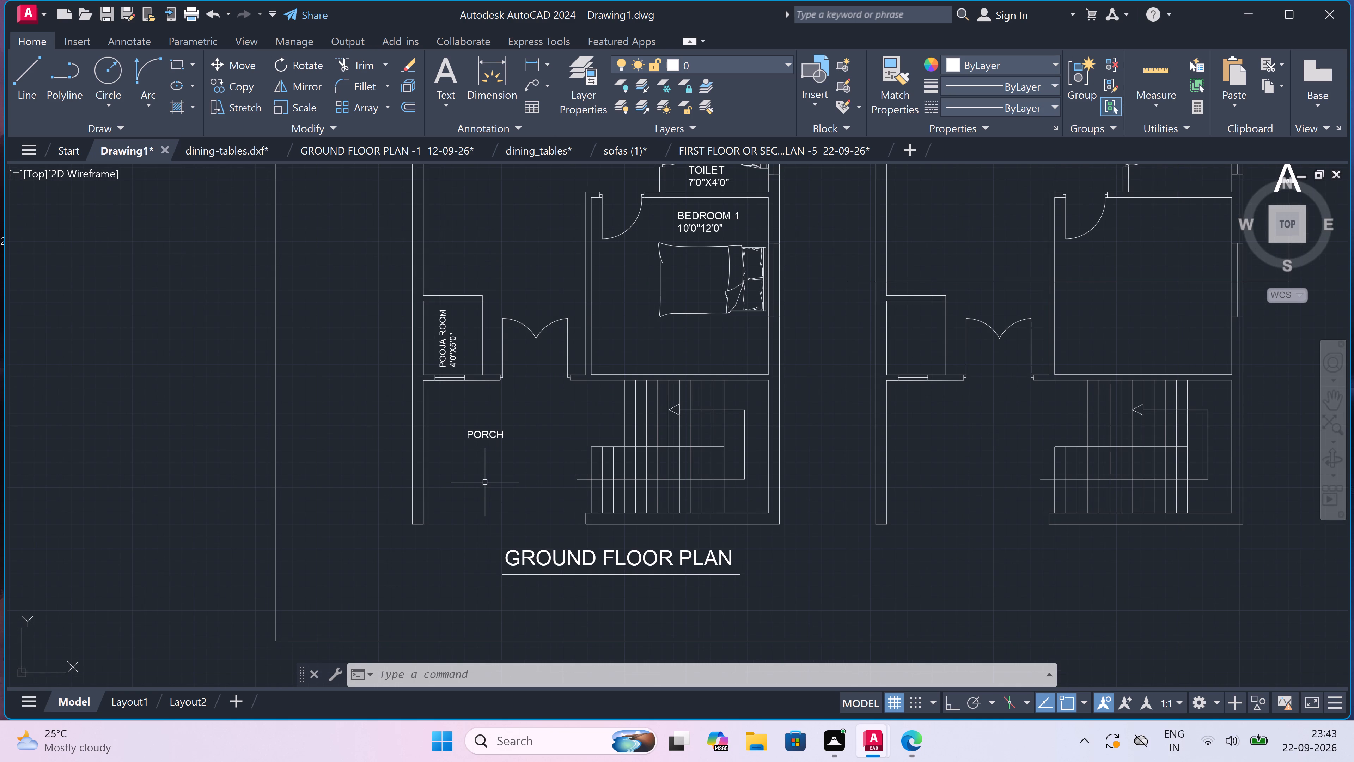
{"action": "scroll", "coordinate": [485, 482], "scroll_direction": "down", "scroll_amount": 1}
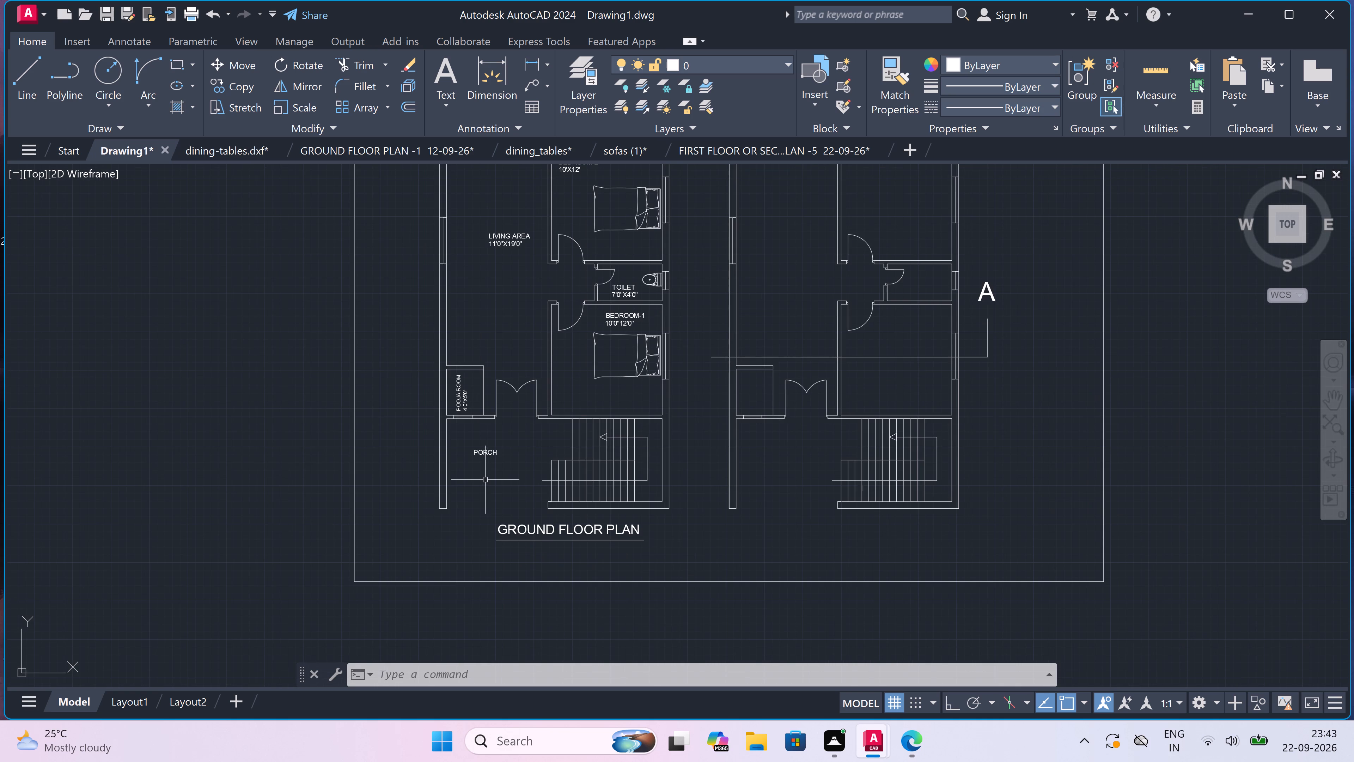
{"action": "scroll", "coordinate": [485, 480], "scroll_direction": "down", "scroll_amount": 1}
{"action": "scroll", "coordinate": [485, 480], "scroll_direction": "up", "scroll_amount": 1}
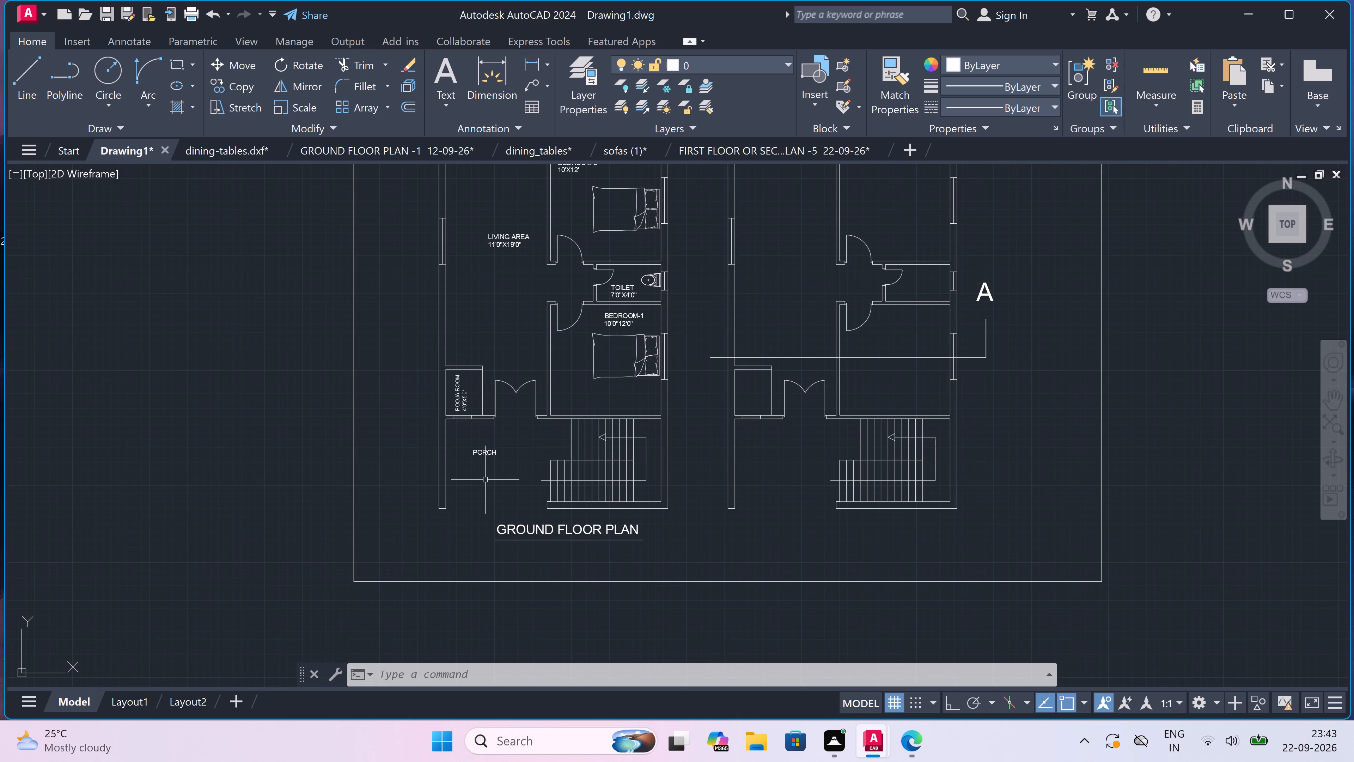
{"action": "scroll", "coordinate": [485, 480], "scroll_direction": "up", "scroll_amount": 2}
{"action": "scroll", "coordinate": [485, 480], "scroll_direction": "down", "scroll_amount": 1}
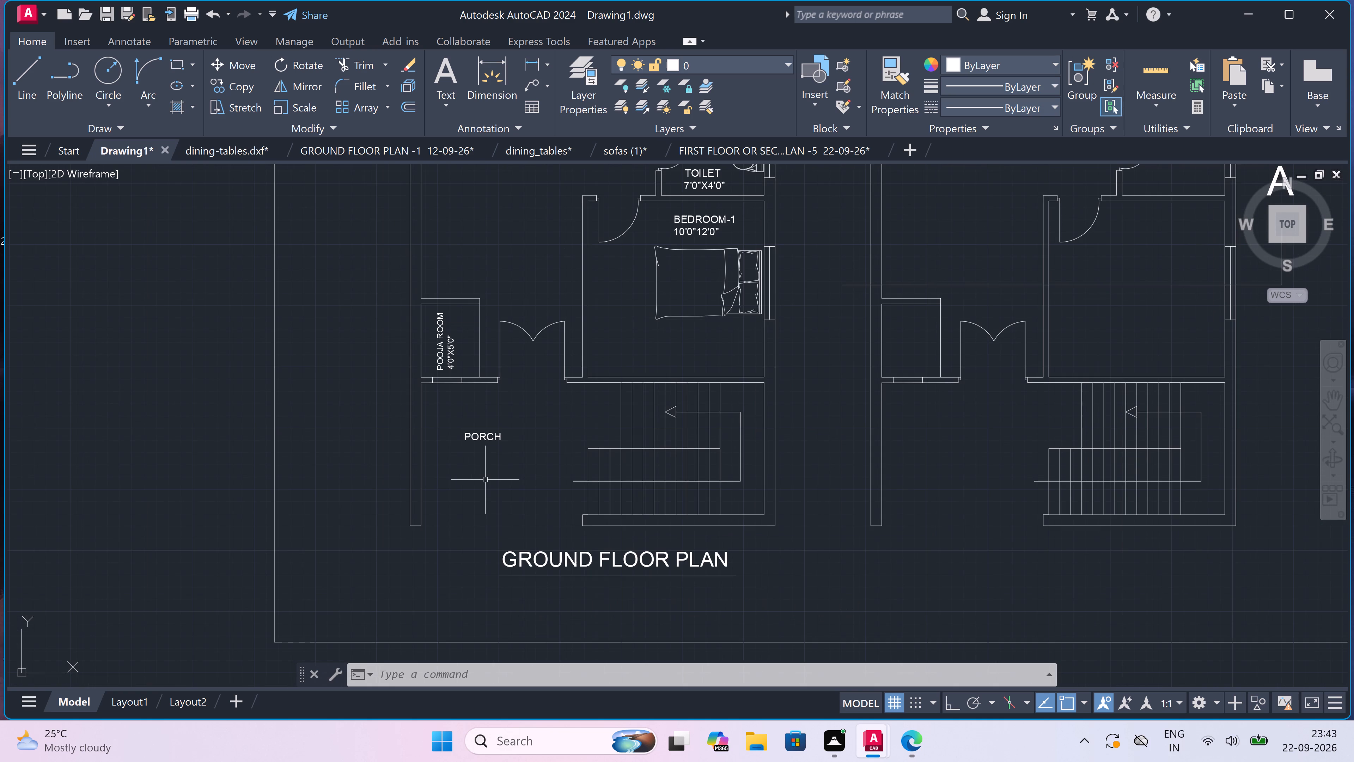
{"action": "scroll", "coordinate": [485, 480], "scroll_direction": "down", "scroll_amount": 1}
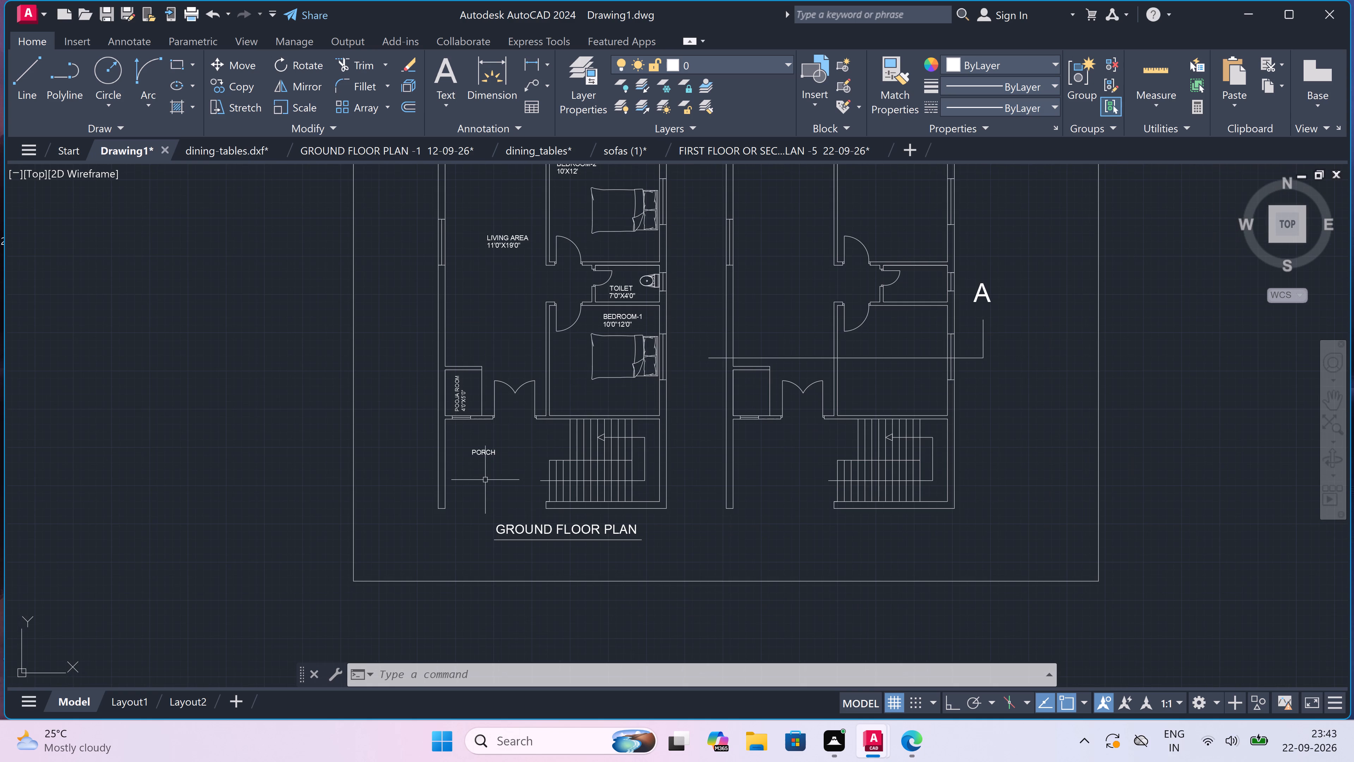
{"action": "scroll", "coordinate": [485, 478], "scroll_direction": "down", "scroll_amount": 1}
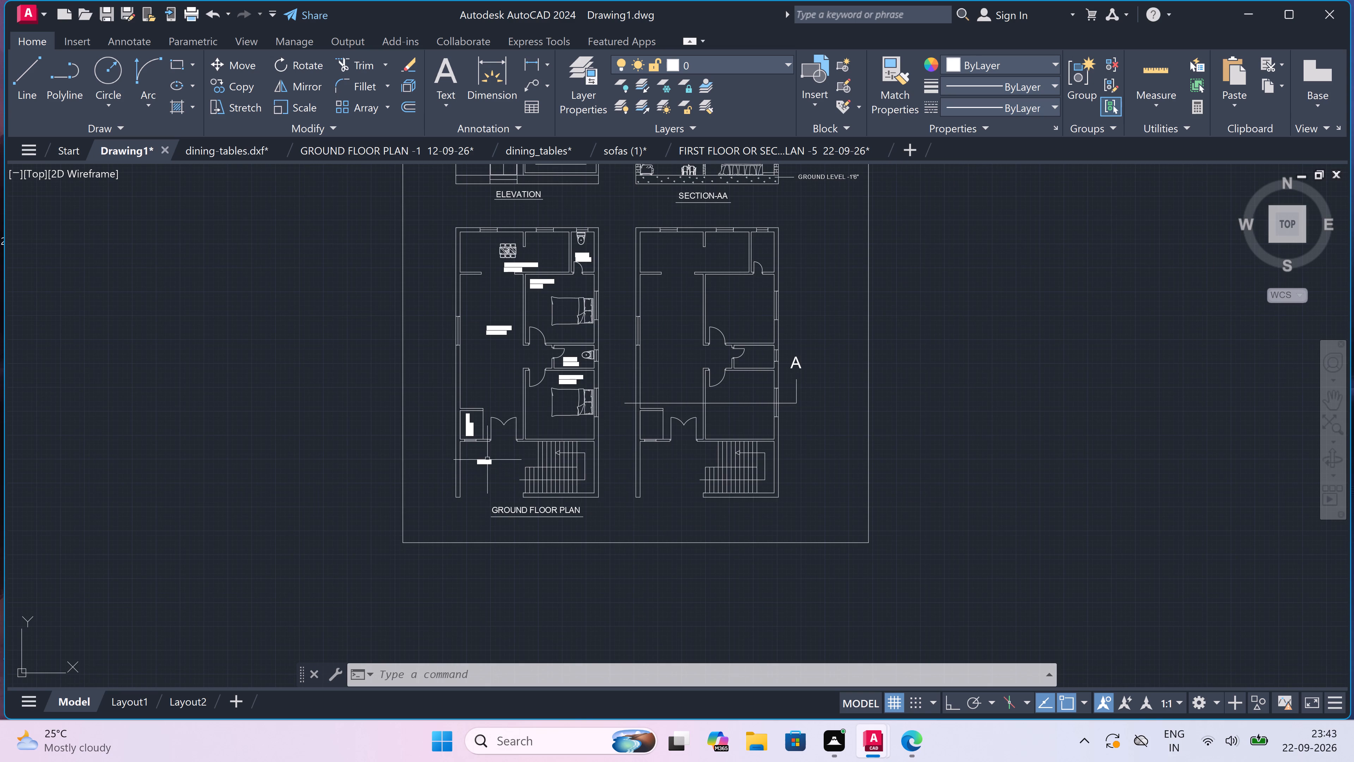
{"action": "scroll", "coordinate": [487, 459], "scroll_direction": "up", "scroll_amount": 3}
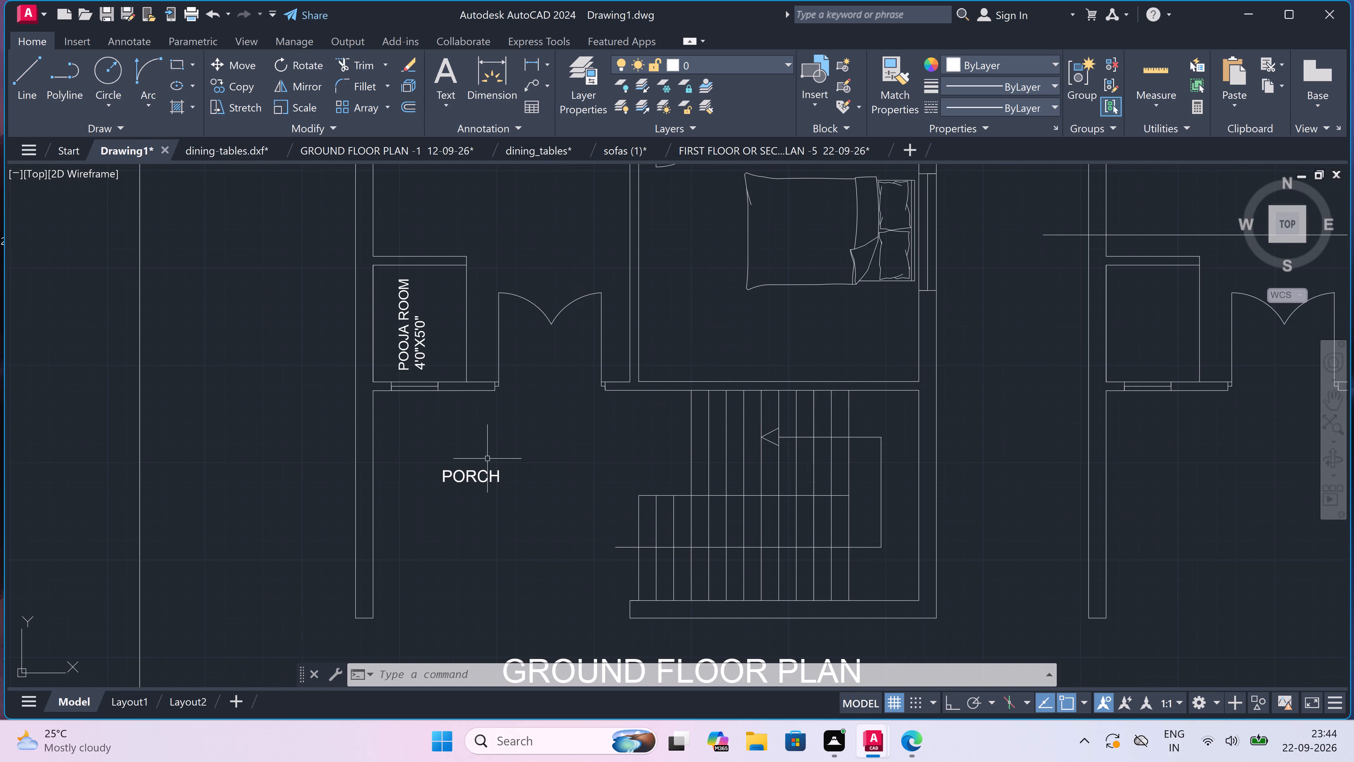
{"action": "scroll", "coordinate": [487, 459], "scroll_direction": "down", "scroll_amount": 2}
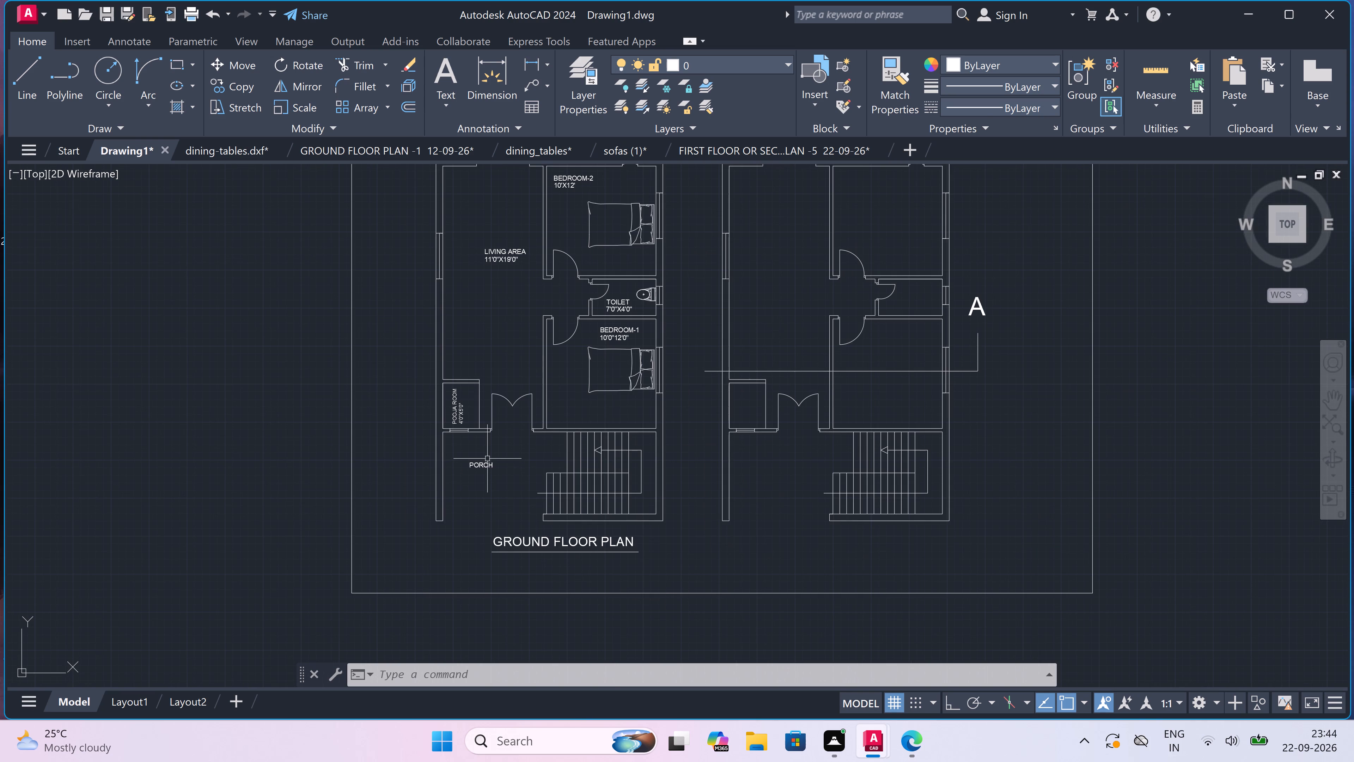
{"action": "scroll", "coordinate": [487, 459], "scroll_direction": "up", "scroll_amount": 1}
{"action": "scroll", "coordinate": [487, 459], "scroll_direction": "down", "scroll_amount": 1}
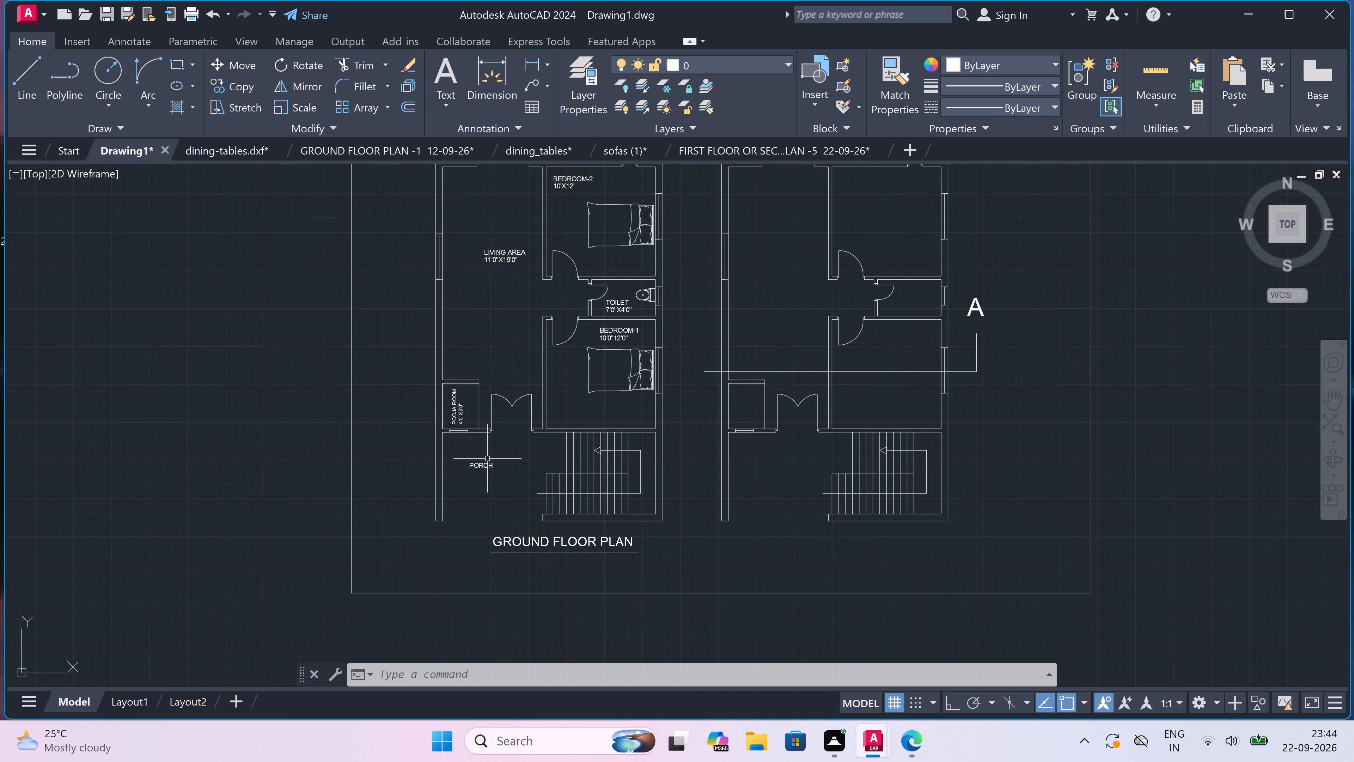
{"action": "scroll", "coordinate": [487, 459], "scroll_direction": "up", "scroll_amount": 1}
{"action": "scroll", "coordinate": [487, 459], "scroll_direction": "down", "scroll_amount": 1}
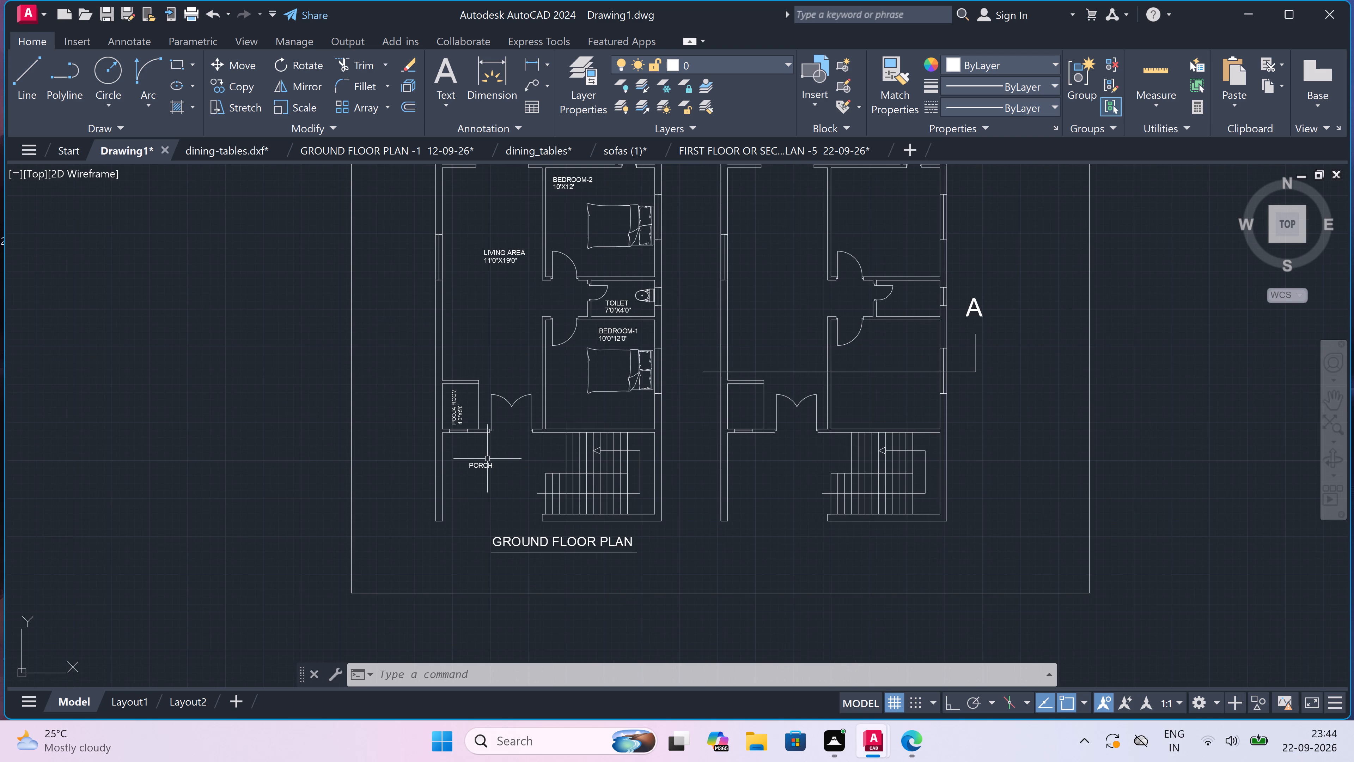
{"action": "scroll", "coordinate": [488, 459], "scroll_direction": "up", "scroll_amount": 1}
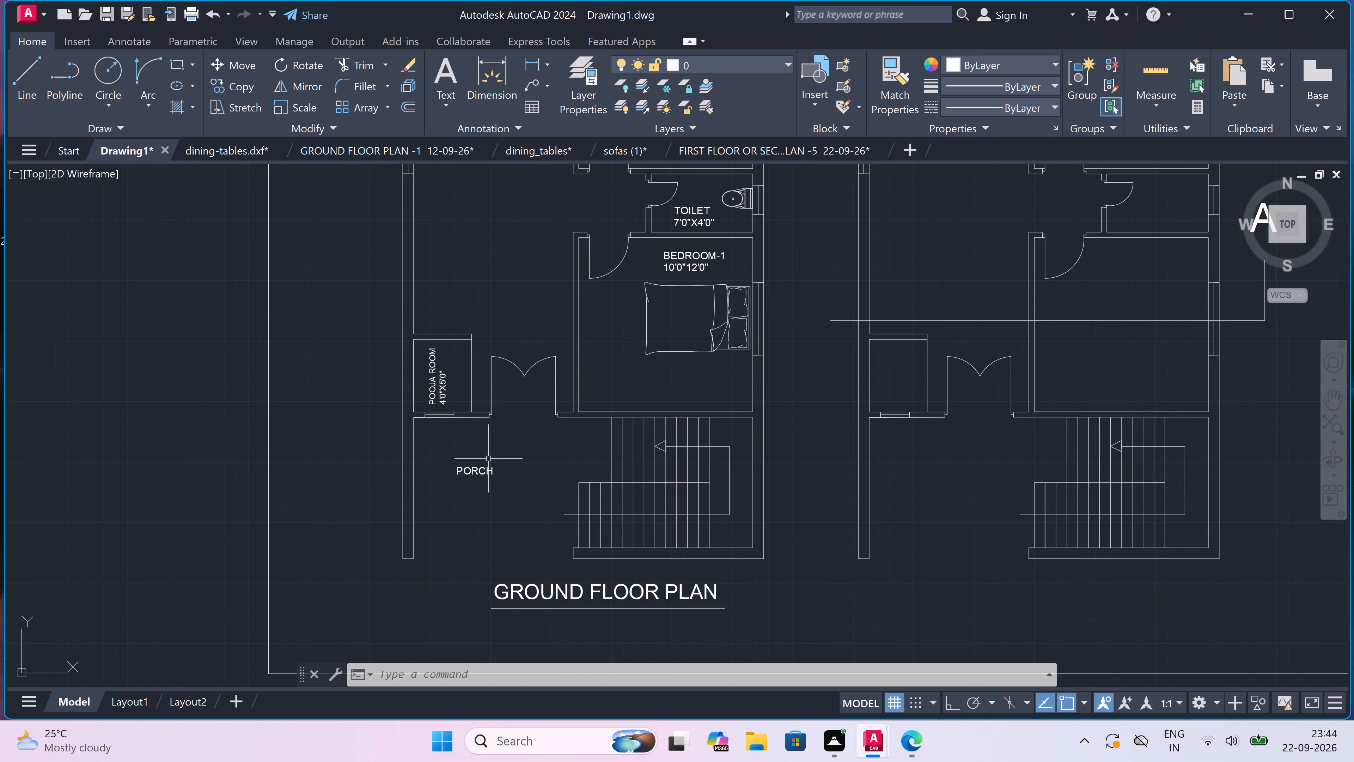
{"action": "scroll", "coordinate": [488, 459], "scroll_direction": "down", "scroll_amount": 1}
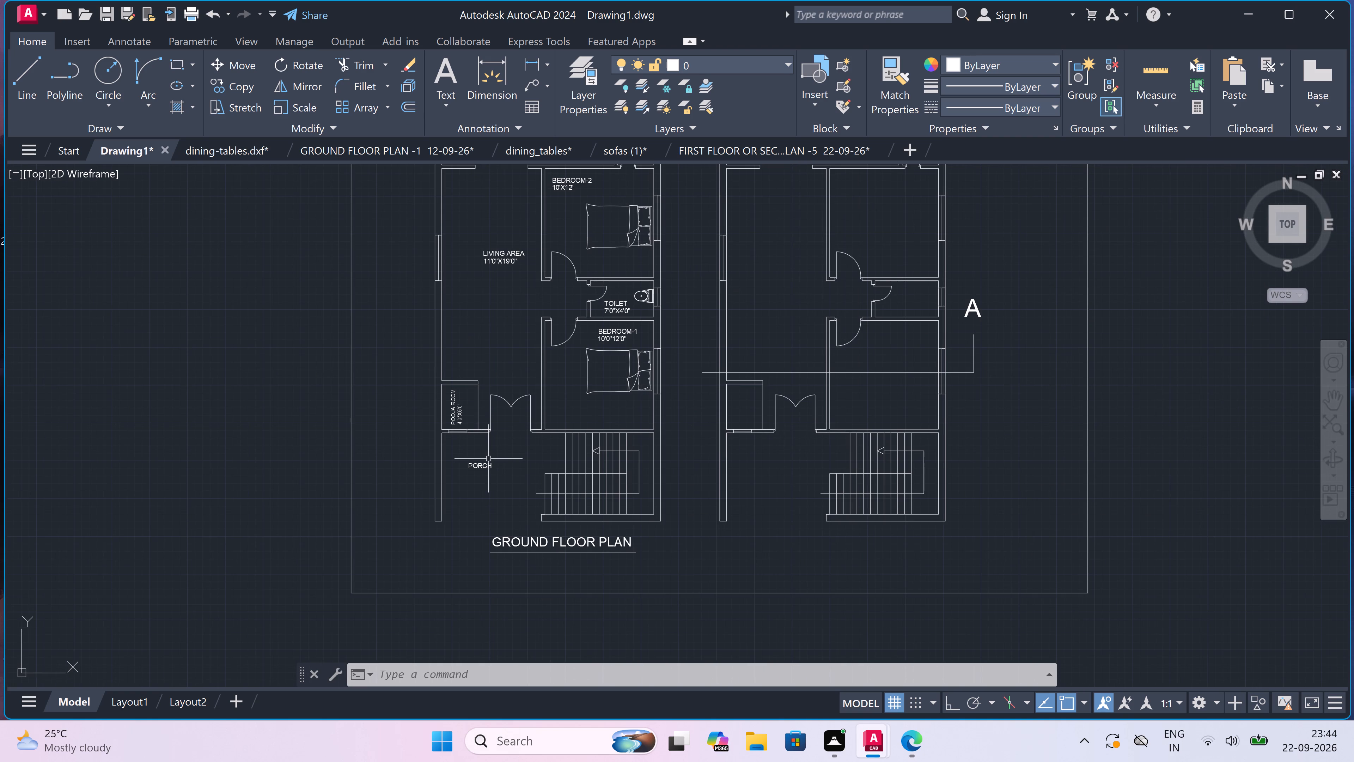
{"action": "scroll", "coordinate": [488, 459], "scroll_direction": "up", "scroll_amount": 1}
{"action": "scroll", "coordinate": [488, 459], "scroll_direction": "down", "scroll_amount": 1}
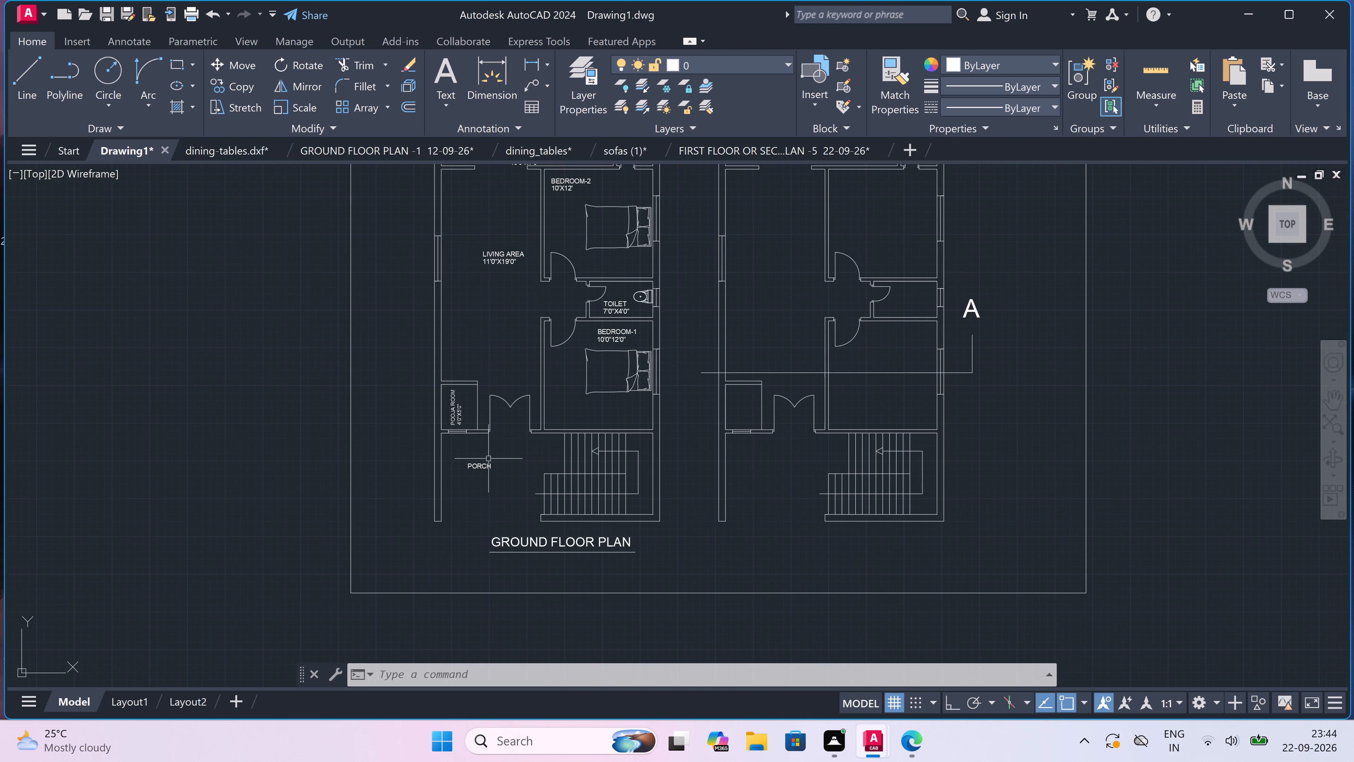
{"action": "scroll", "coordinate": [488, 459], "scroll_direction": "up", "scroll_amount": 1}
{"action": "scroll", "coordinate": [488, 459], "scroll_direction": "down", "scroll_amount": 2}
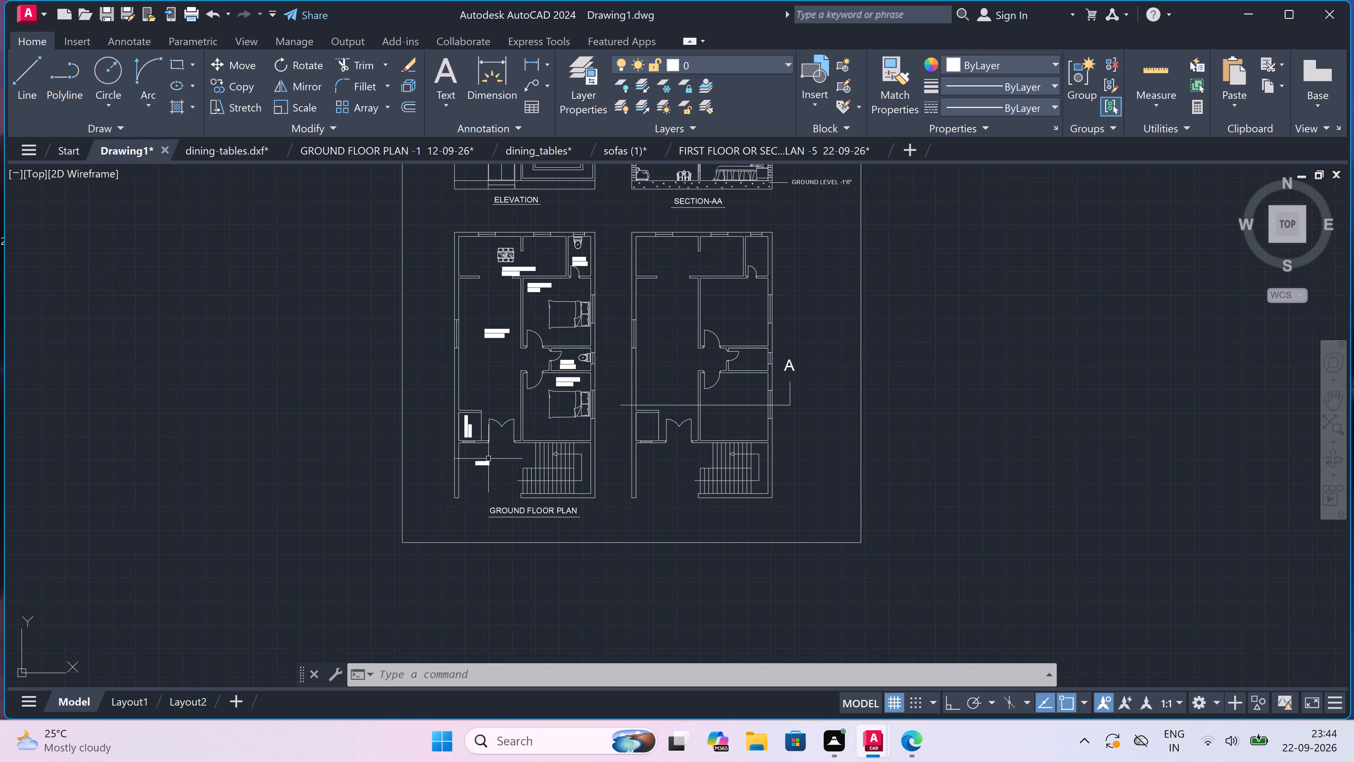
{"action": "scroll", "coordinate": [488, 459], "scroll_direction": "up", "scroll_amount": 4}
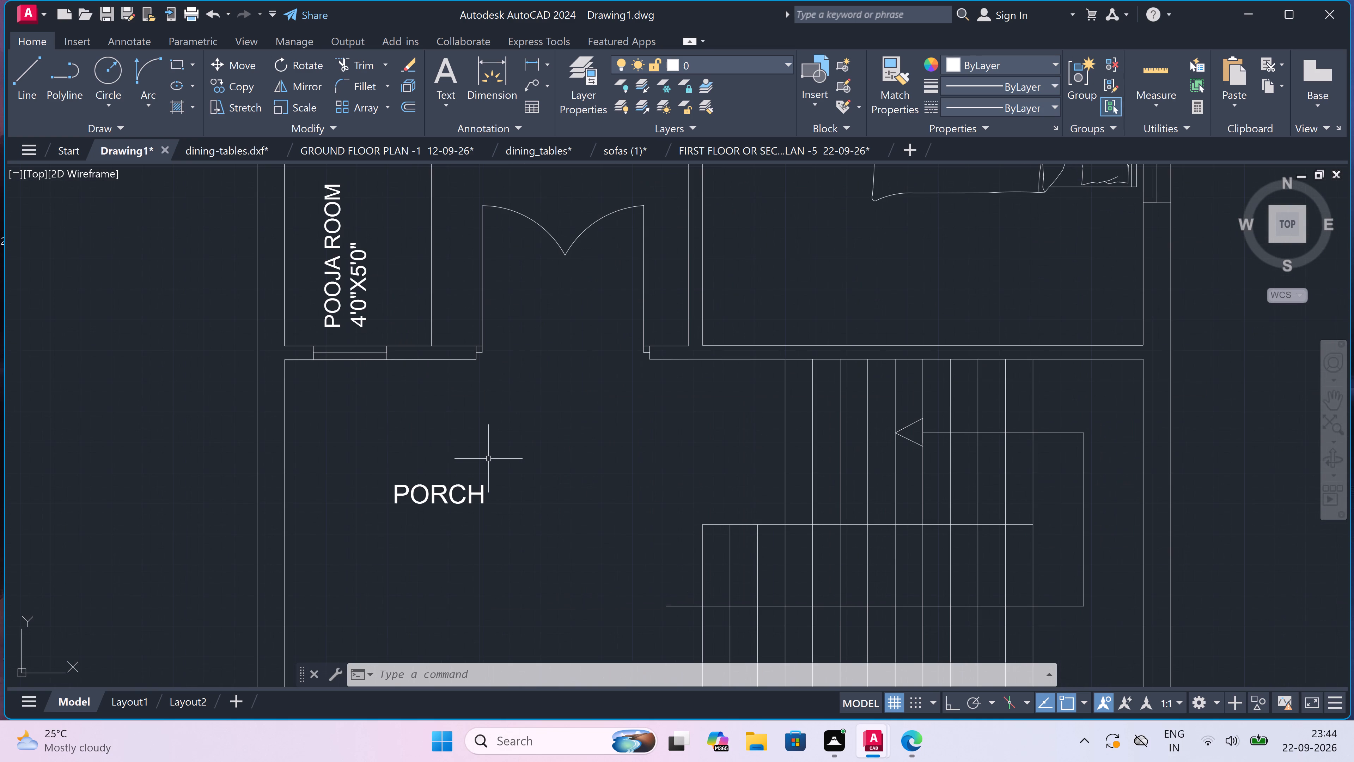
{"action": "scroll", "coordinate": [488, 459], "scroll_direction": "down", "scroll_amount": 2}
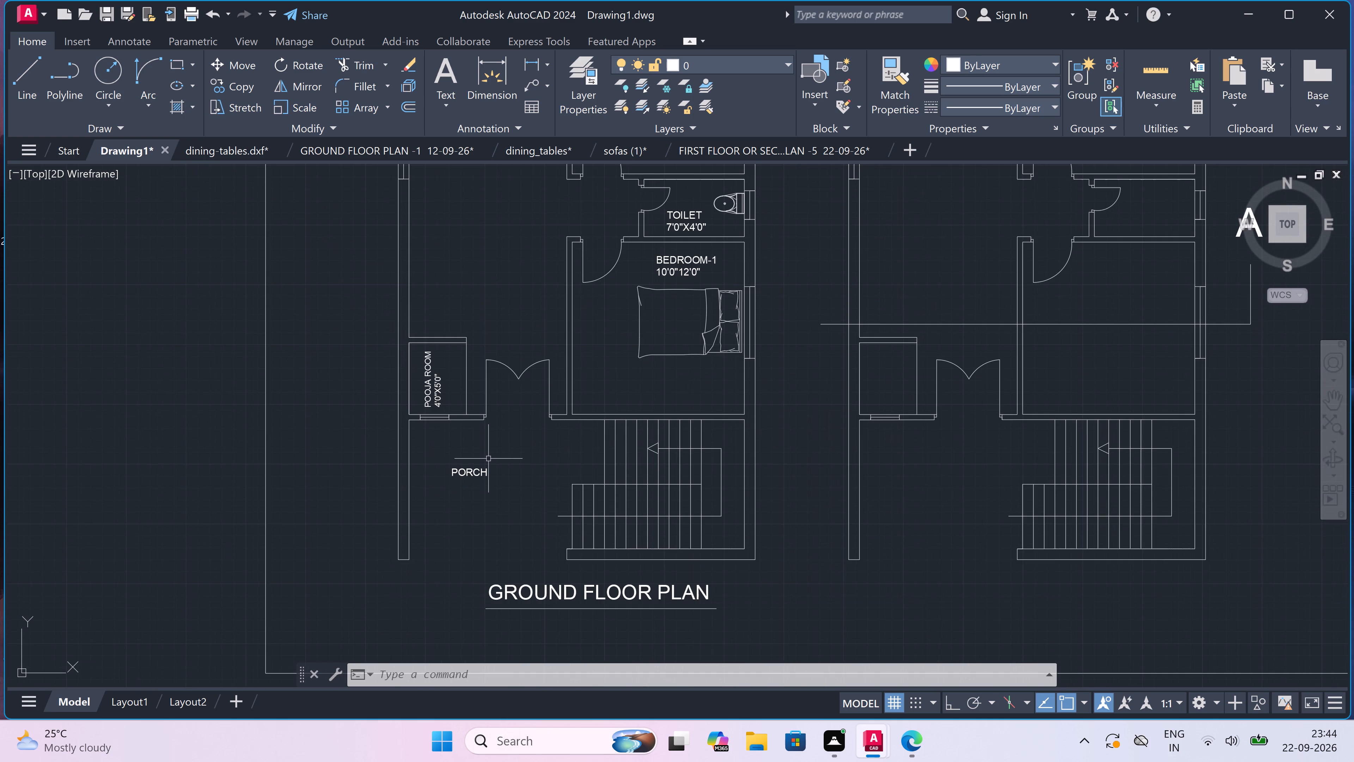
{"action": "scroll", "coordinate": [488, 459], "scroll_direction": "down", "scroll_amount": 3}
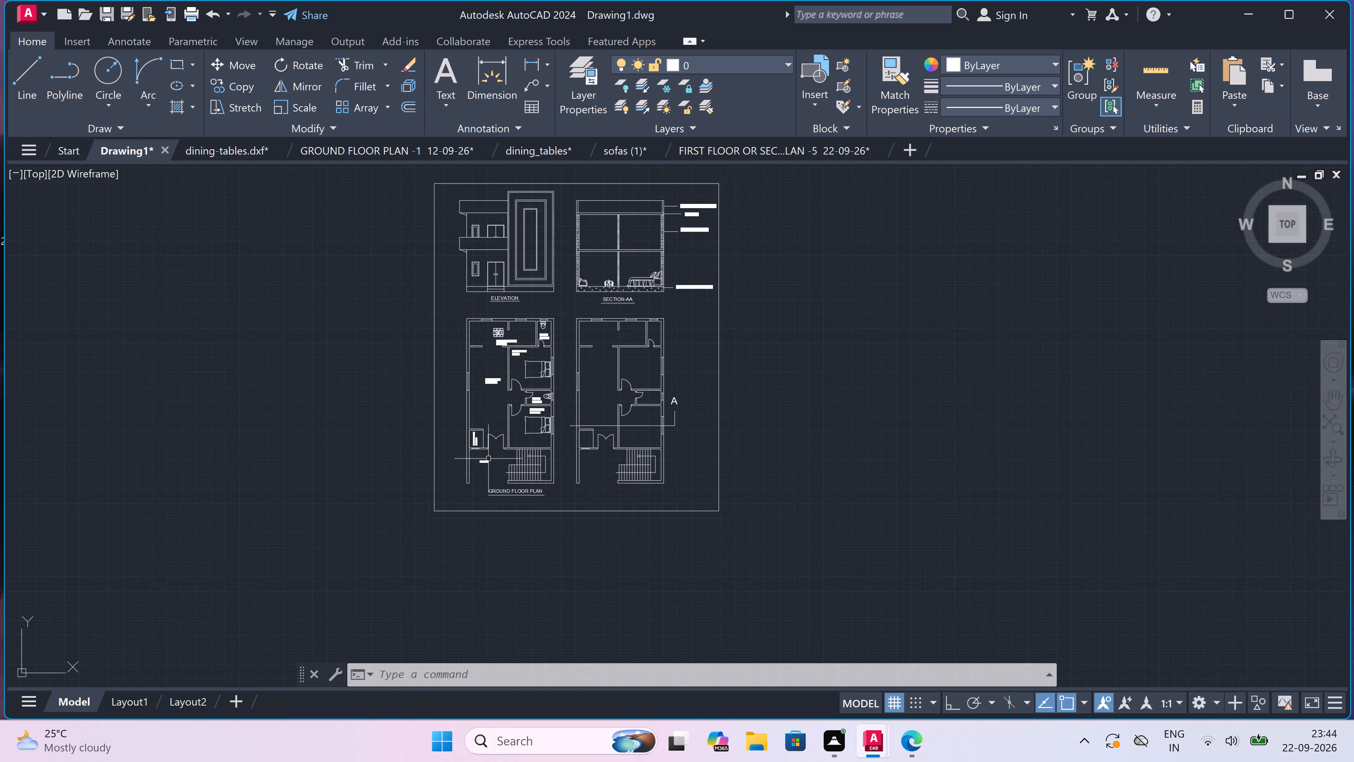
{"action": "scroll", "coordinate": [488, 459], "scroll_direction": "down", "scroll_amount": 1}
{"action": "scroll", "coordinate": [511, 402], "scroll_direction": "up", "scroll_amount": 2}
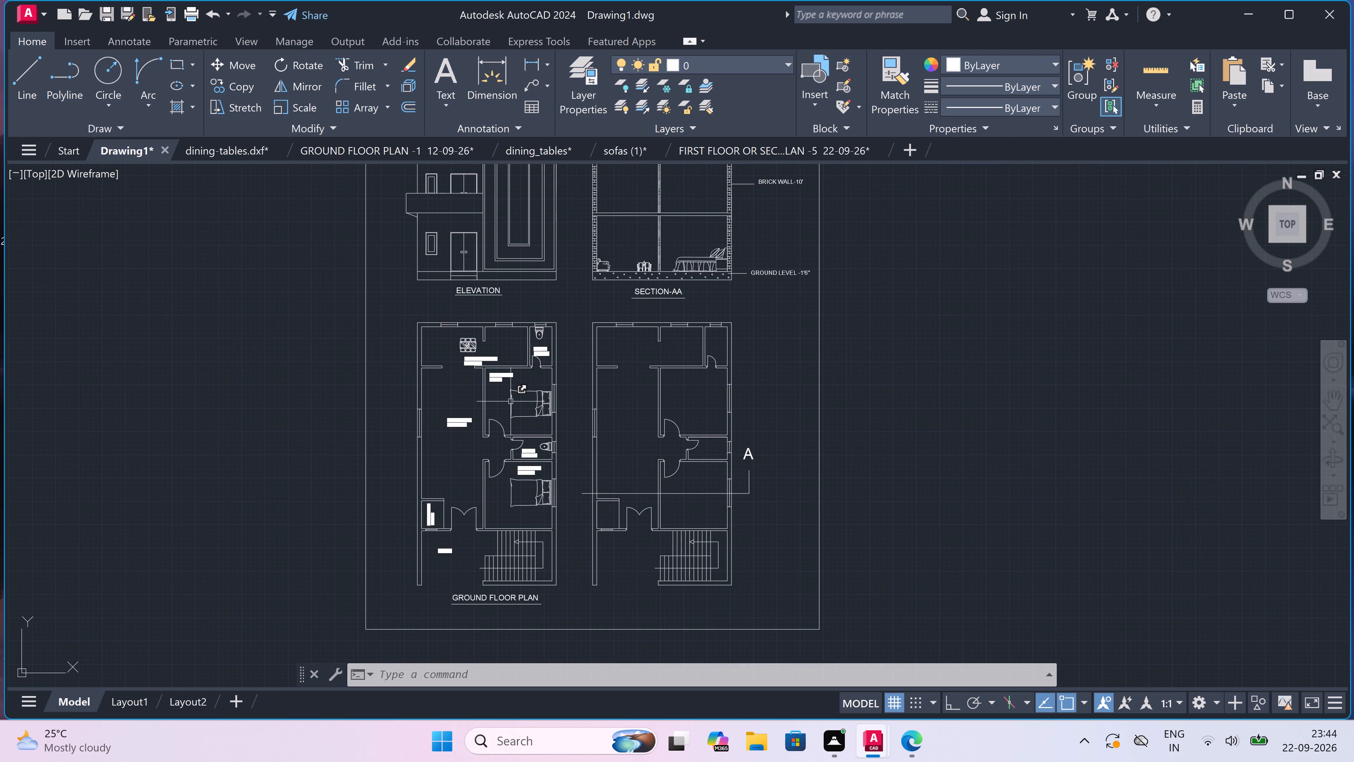
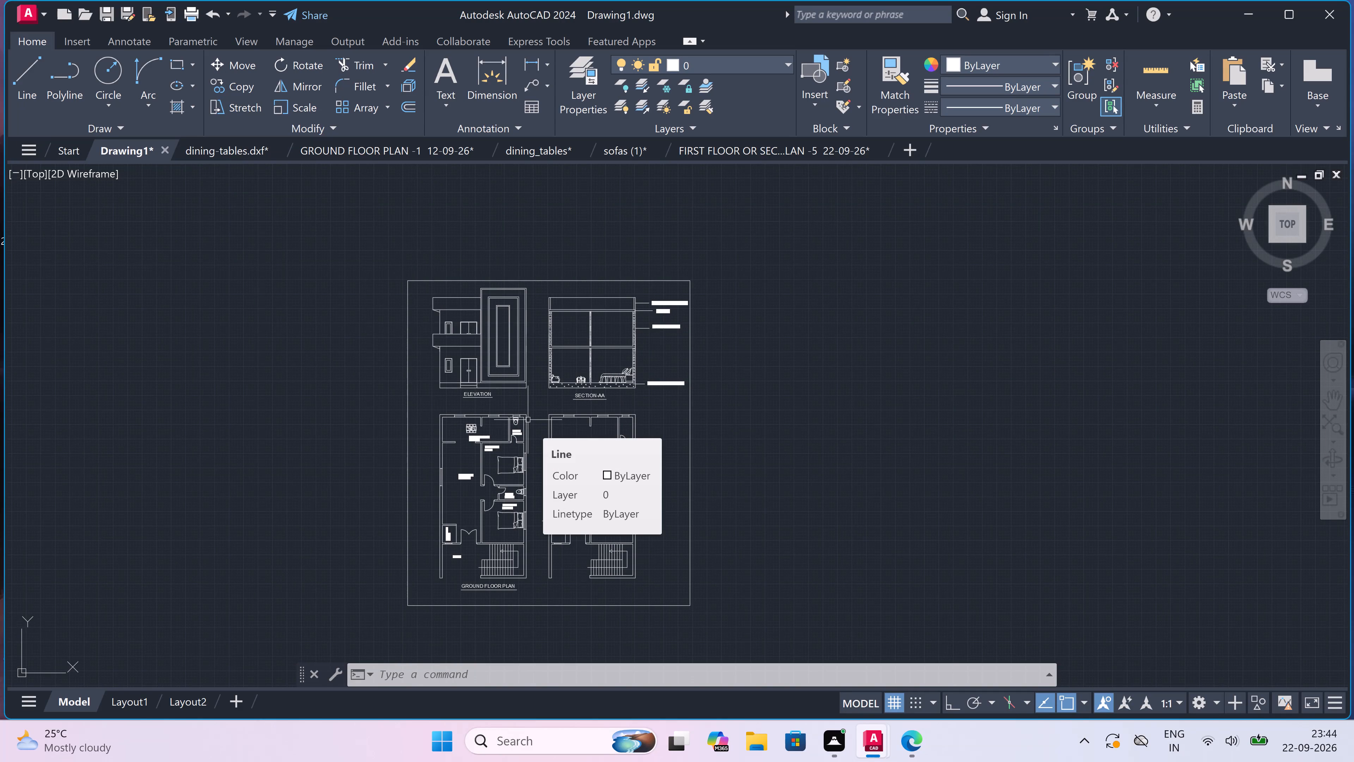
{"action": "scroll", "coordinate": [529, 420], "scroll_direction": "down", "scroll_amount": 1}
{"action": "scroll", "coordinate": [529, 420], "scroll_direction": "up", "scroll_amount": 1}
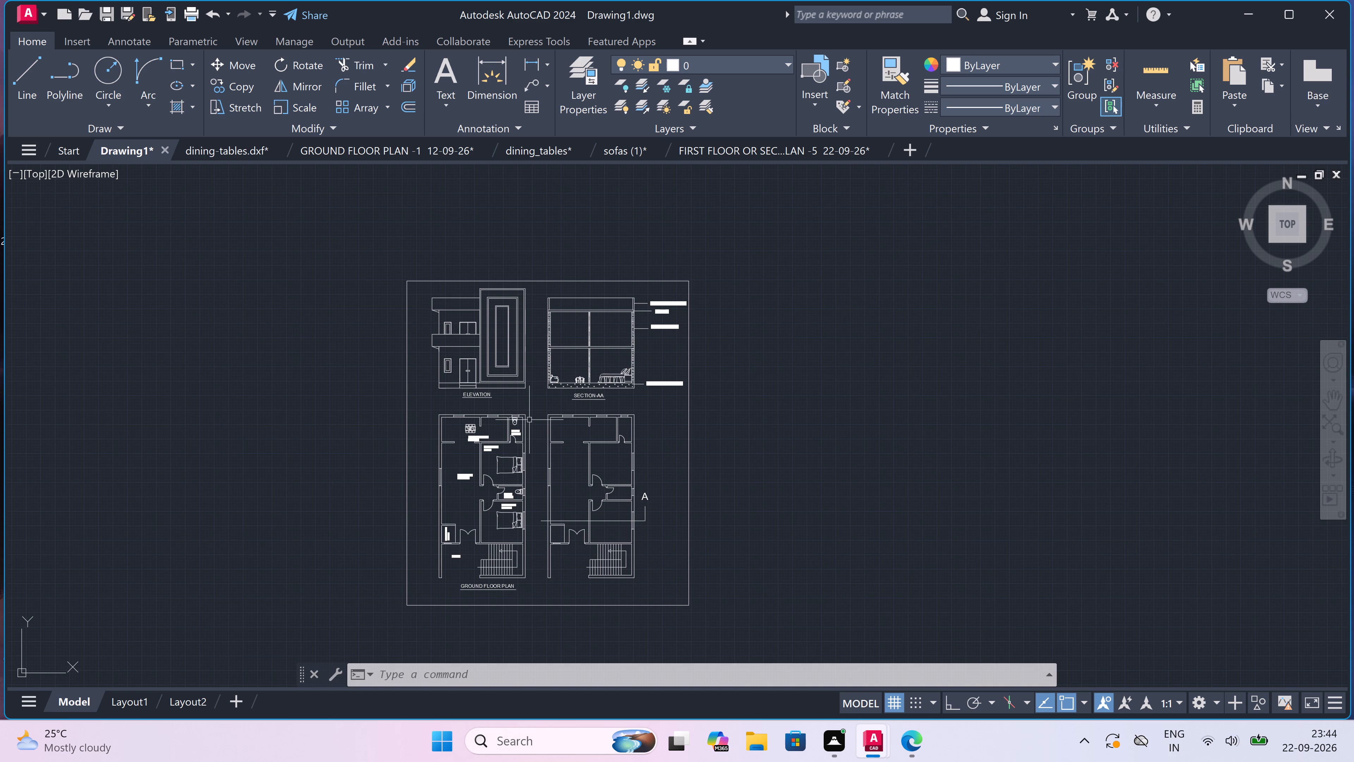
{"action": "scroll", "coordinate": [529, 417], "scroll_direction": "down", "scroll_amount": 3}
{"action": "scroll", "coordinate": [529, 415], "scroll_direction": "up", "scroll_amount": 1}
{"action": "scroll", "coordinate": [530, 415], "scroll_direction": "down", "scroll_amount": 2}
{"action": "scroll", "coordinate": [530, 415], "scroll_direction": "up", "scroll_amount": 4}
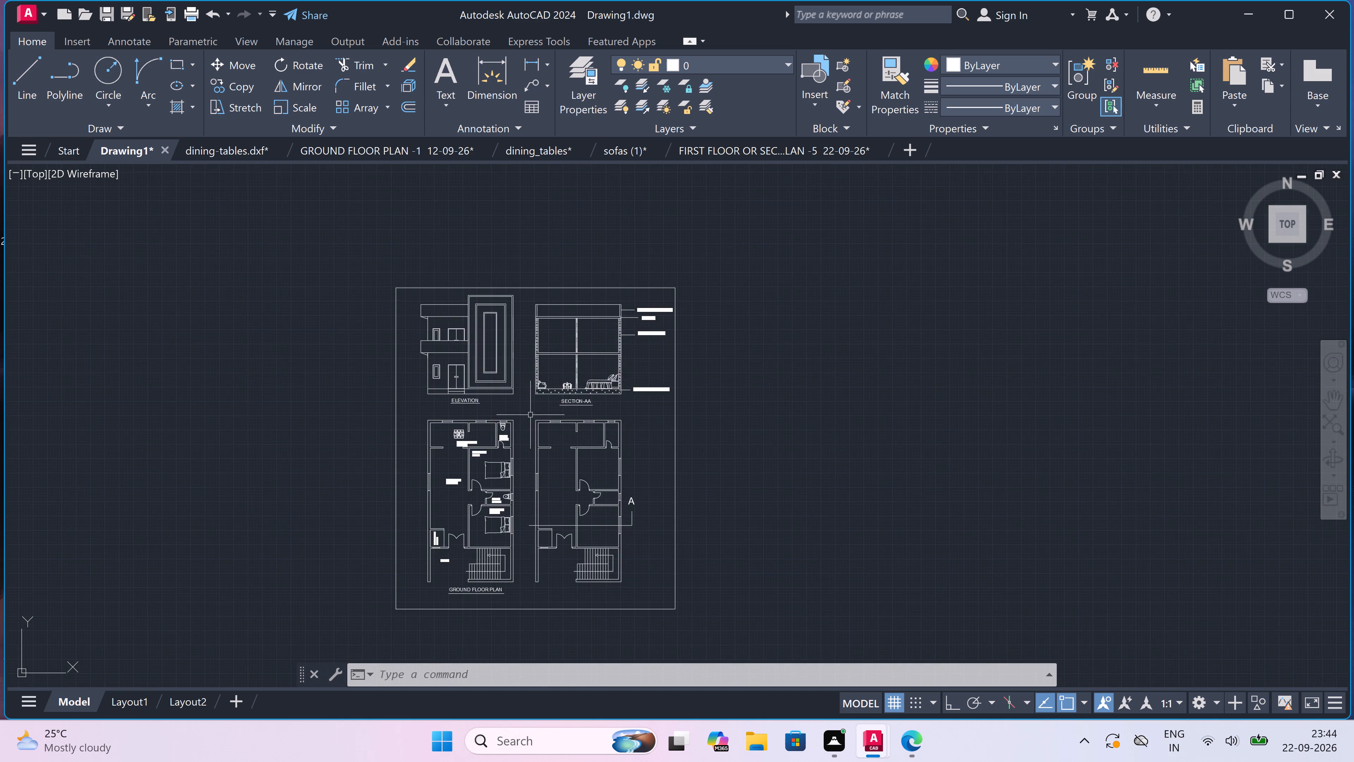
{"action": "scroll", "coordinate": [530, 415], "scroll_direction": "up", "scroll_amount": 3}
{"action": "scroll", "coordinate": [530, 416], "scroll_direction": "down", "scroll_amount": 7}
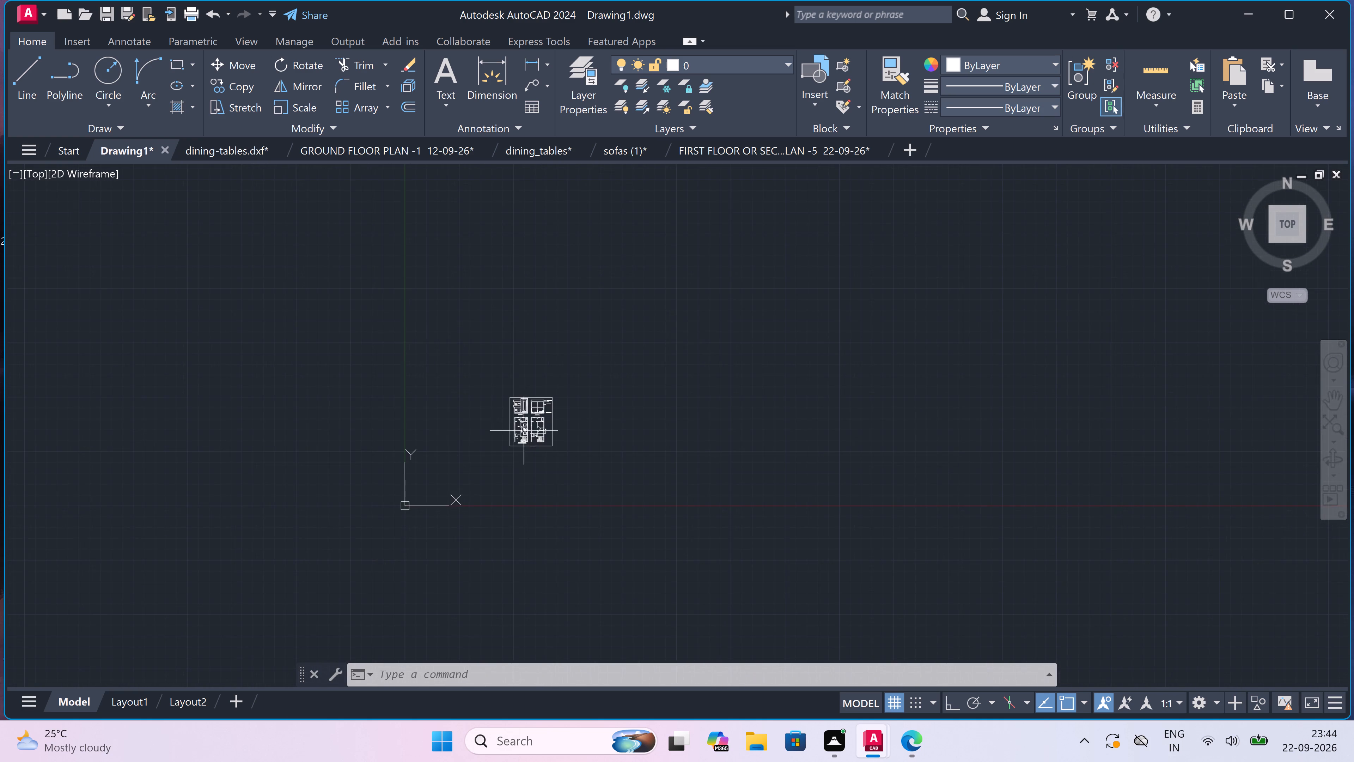
Examine the ground floor plan's porch, staircase, pooja room, bedroom and living area alongside the unlabelled plan beside it.
{"action": "scroll", "coordinate": [516, 442], "scroll_direction": "up", "scroll_amount": 9}
{"action": "scroll", "coordinate": [516, 442], "scroll_direction": "down", "scroll_amount": 3}
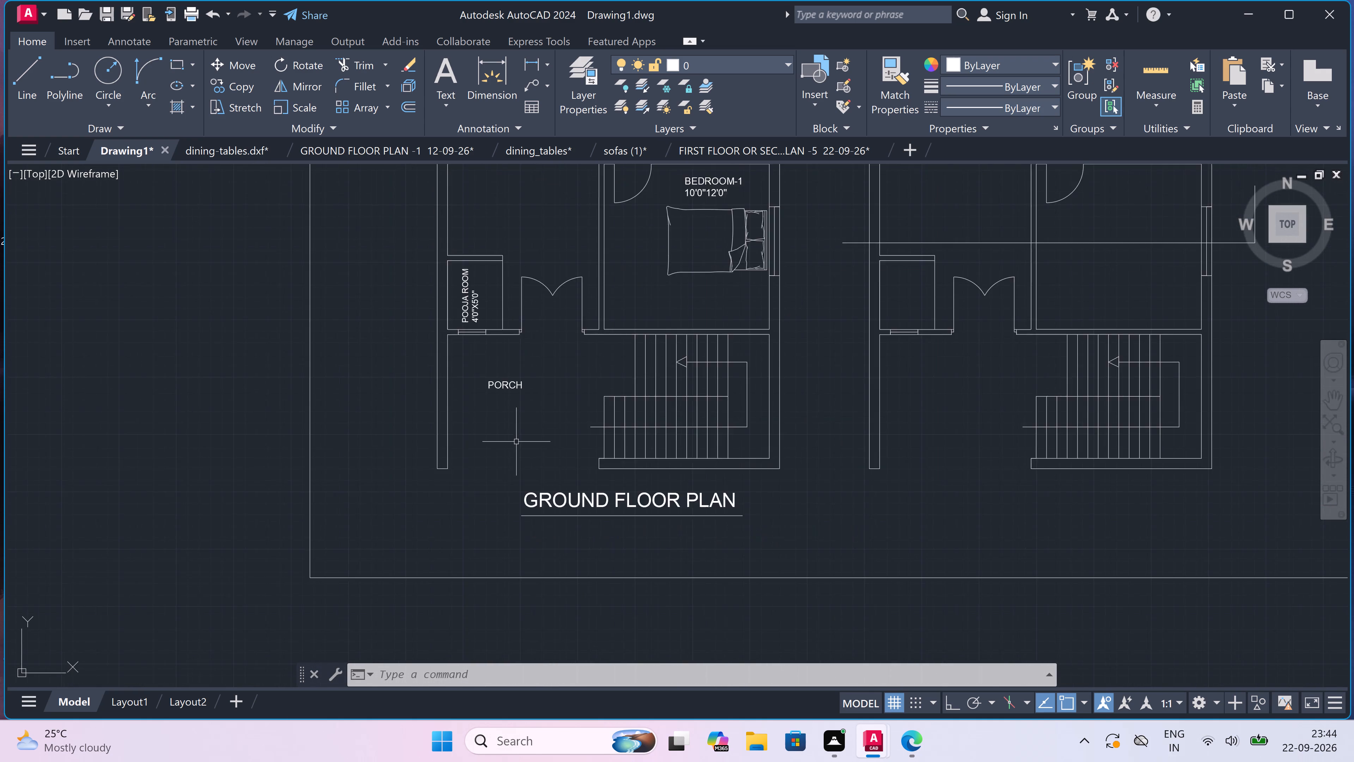
{"action": "scroll", "coordinate": [516, 442], "scroll_direction": "down", "scroll_amount": 2}
{"action": "scroll", "coordinate": [515, 396], "scroll_direction": "up", "scroll_amount": 3}
{"action": "scroll", "coordinate": [515, 396], "scroll_direction": "down", "scroll_amount": 1}
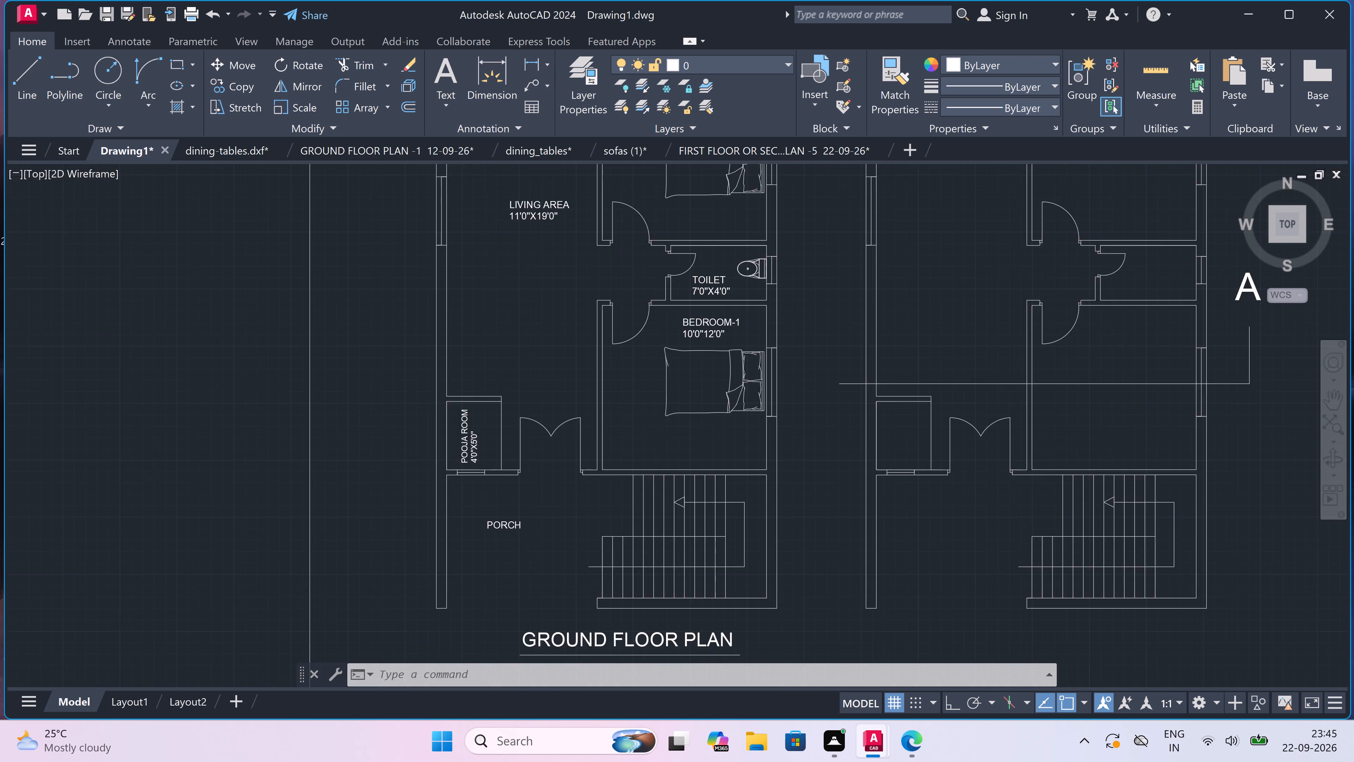
{"action": "scroll", "coordinate": [515, 396], "scroll_direction": "down", "scroll_amount": 1}
{"action": "scroll", "coordinate": [511, 344], "scroll_direction": "up", "scroll_amount": 3}
{"action": "scroll", "coordinate": [511, 344], "scroll_direction": "down", "scroll_amount": 2}
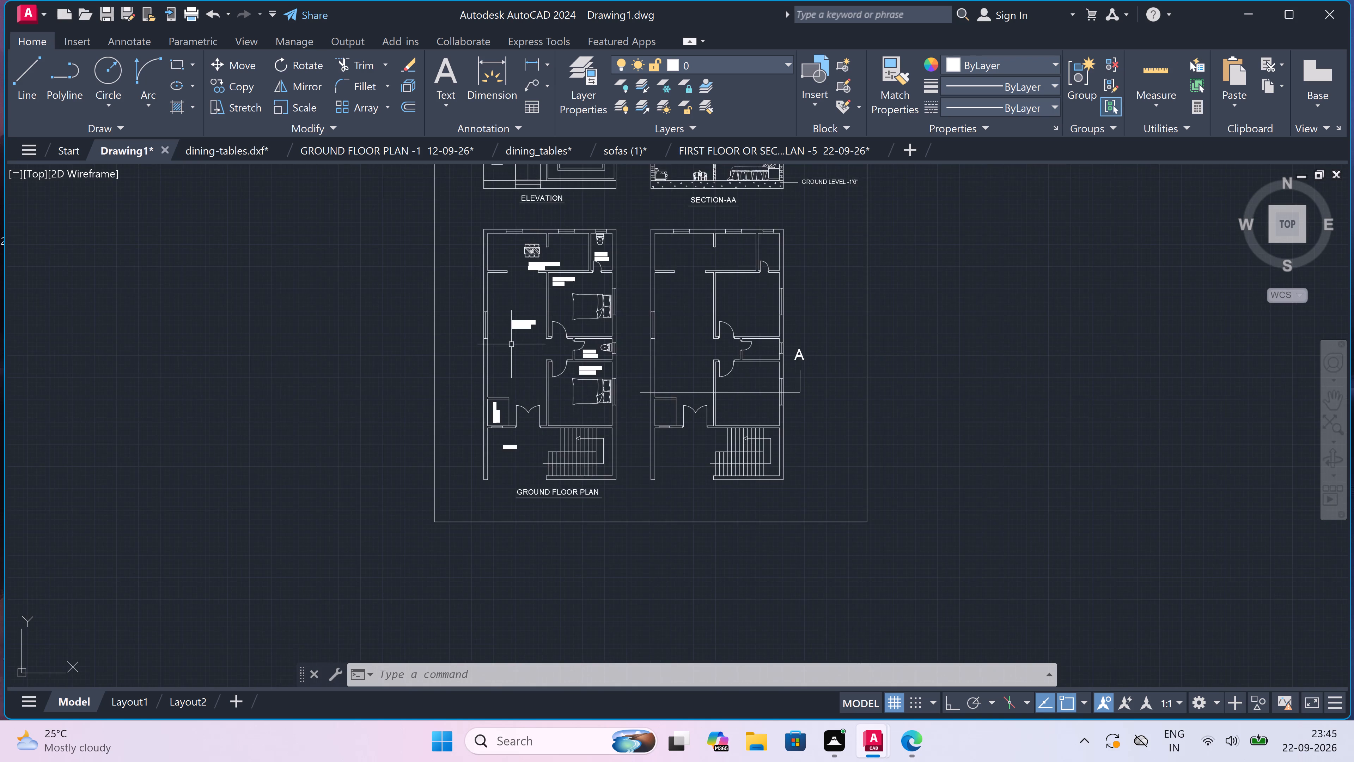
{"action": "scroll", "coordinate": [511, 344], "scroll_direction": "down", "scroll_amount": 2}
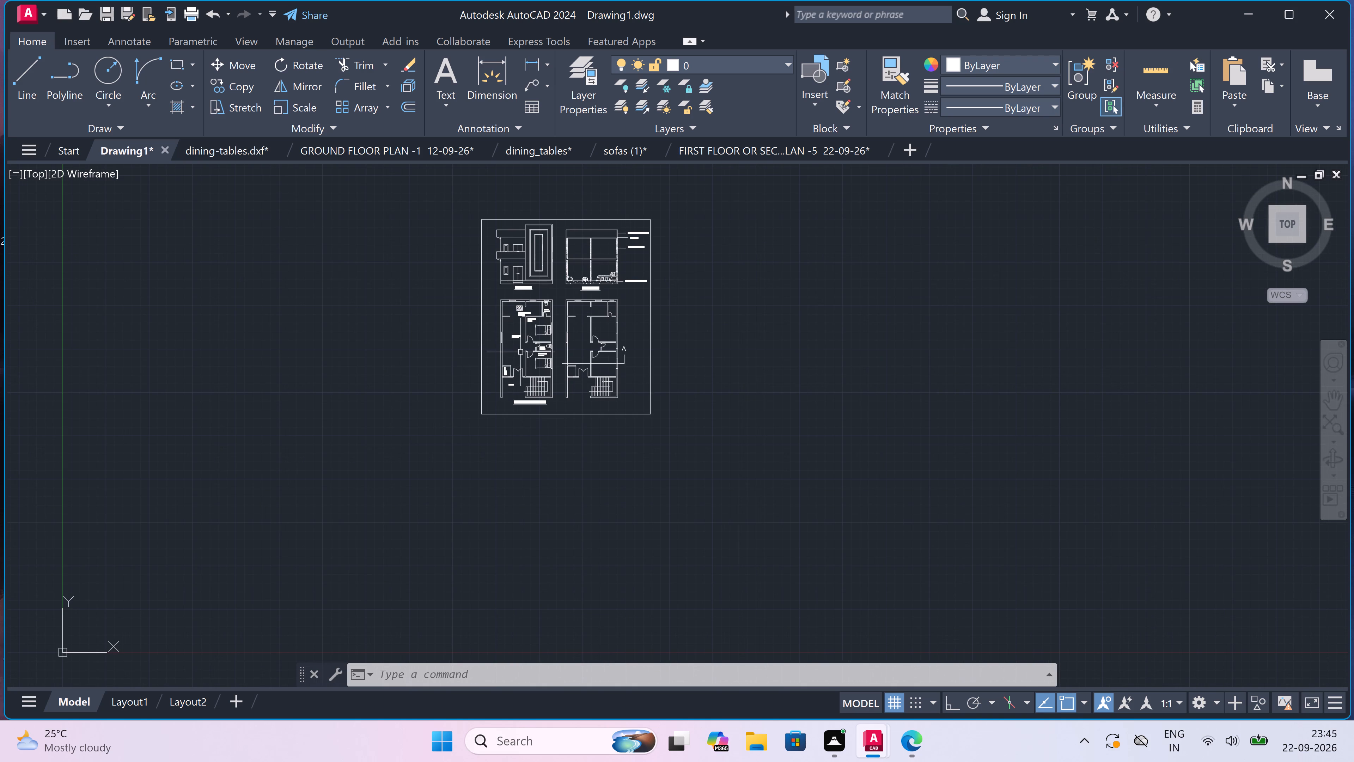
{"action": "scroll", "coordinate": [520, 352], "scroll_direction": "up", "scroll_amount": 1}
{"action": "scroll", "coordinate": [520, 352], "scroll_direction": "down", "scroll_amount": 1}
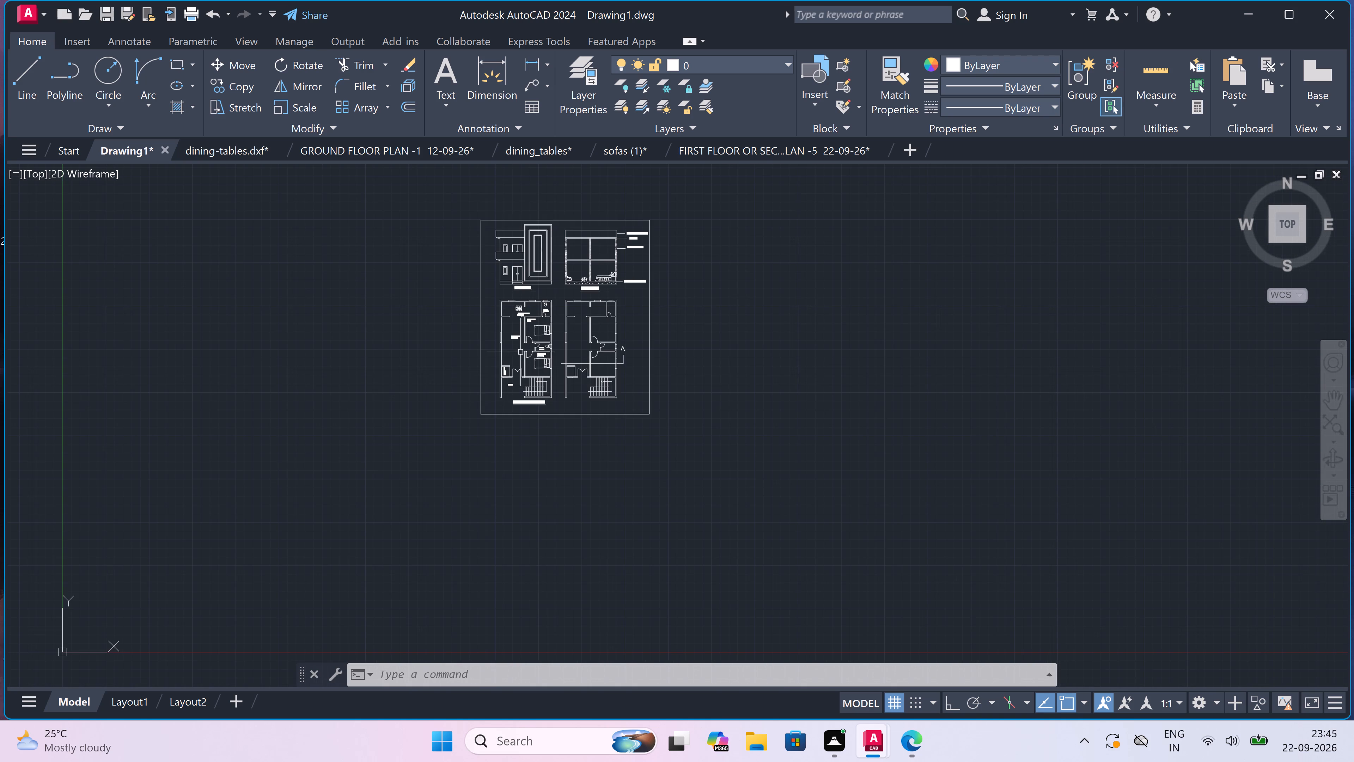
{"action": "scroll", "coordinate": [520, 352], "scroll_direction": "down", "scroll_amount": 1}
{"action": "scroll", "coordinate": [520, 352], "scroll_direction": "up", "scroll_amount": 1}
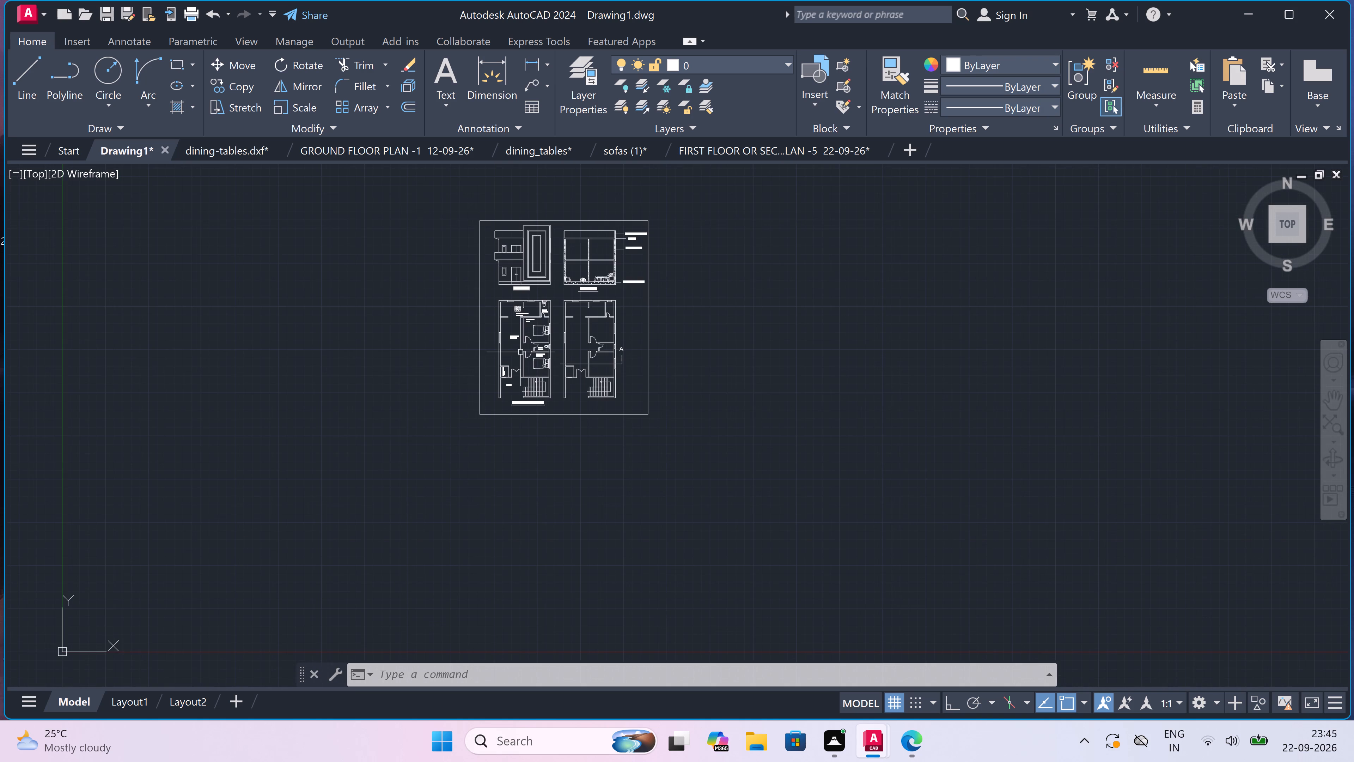
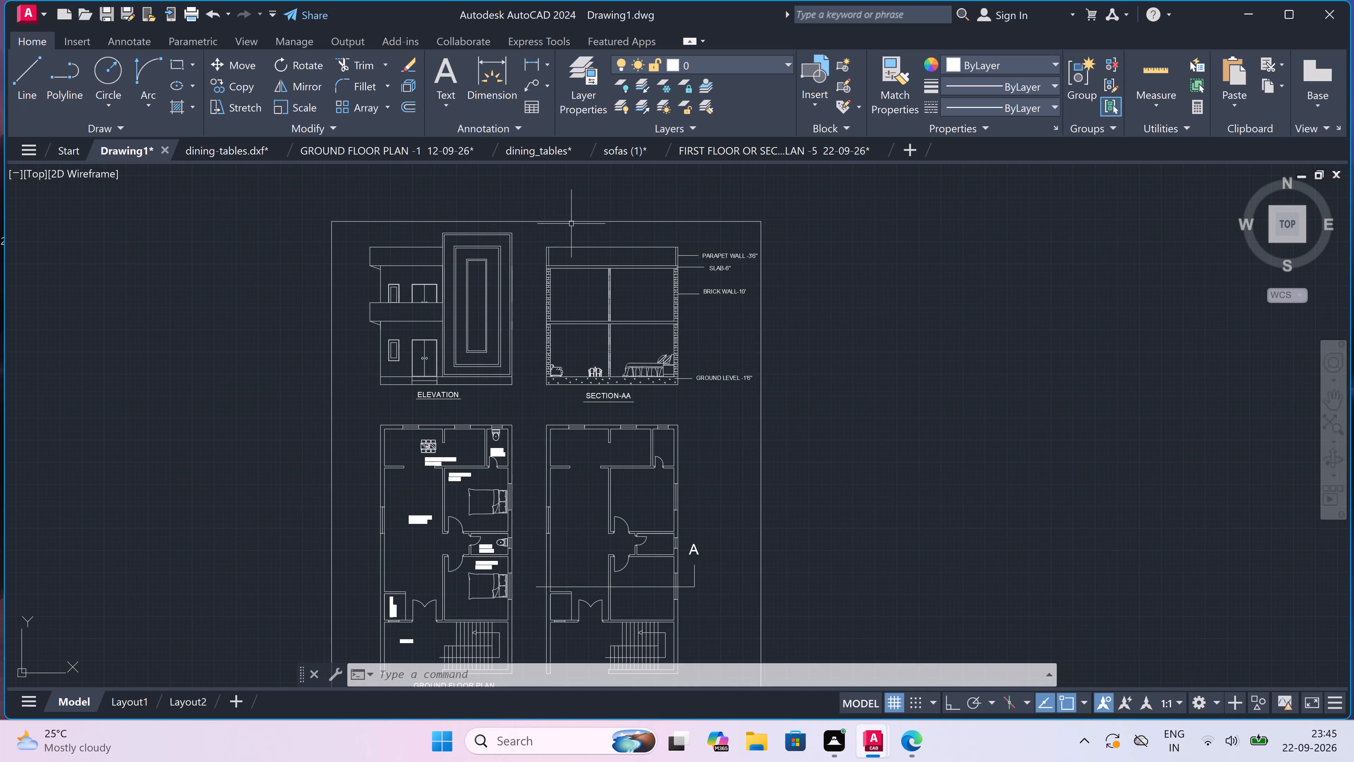
Draw a horizontal brick course line across section AA's left parapet wall, just above the roof slab.
{"action": "scroll", "coordinate": [568, 230], "scroll_direction": "up", "scroll_amount": 3}
{"action": "scroll", "coordinate": [463, 400], "scroll_direction": "up", "scroll_amount": 2}
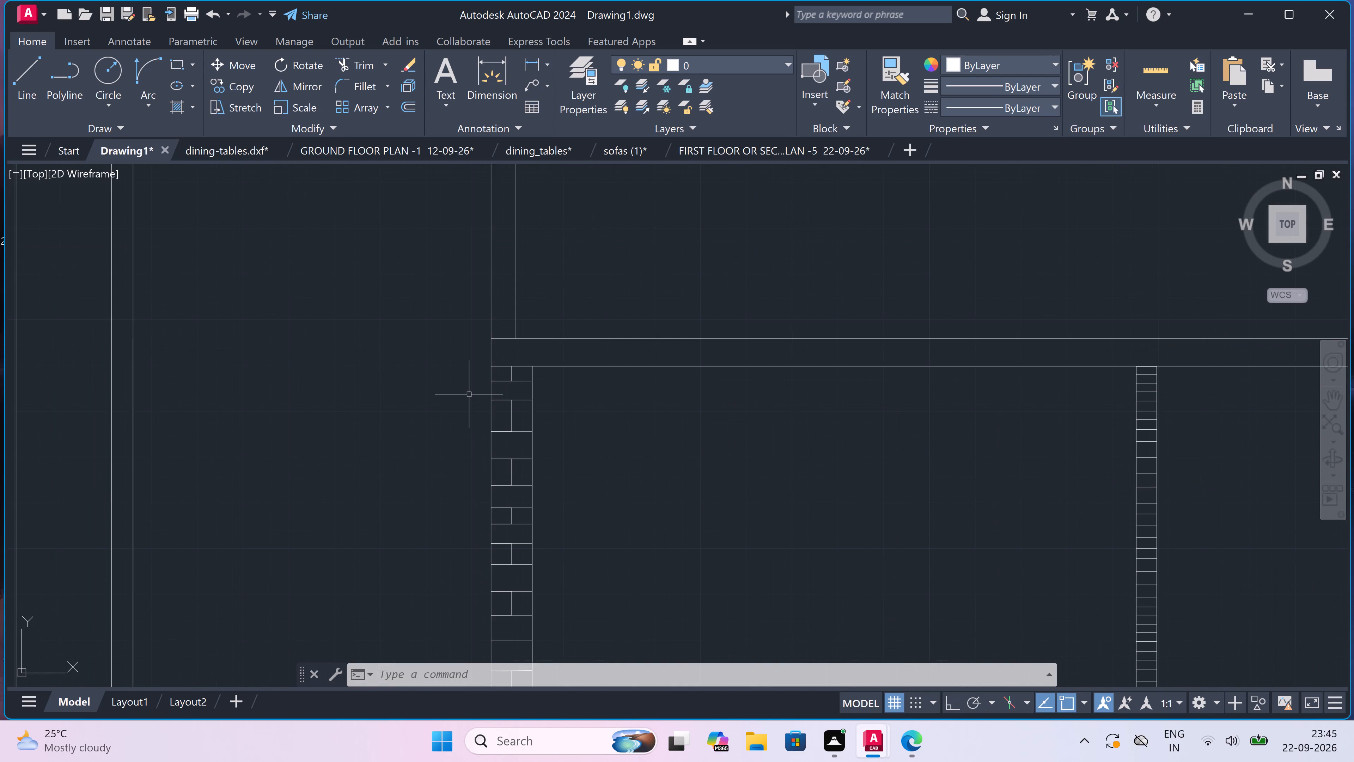
{"action": "type", "text": "L"}
{"action": "key", "text": "space"}
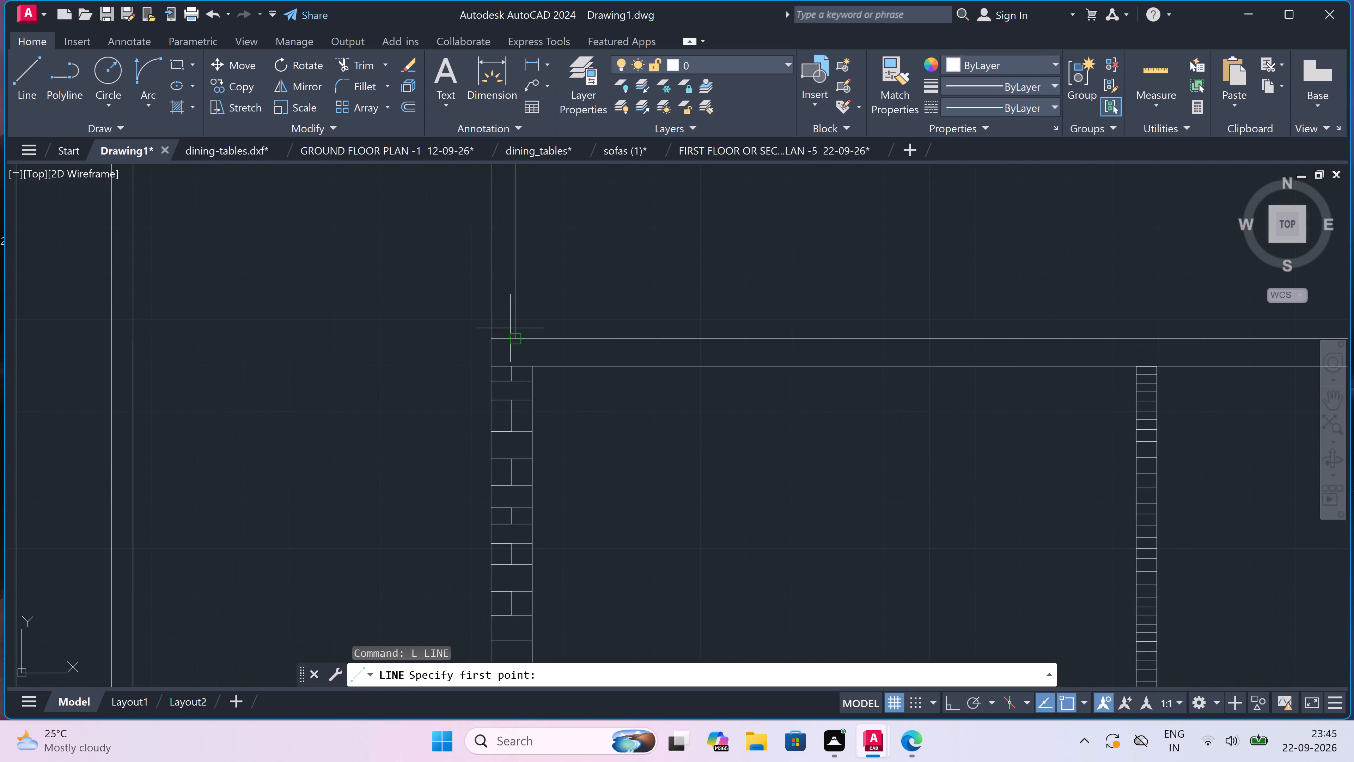
{"action": "scroll", "coordinate": [517, 286], "scroll_direction": "up", "scroll_amount": 2}
{"action": "left_click", "coordinate": [507, 384]}
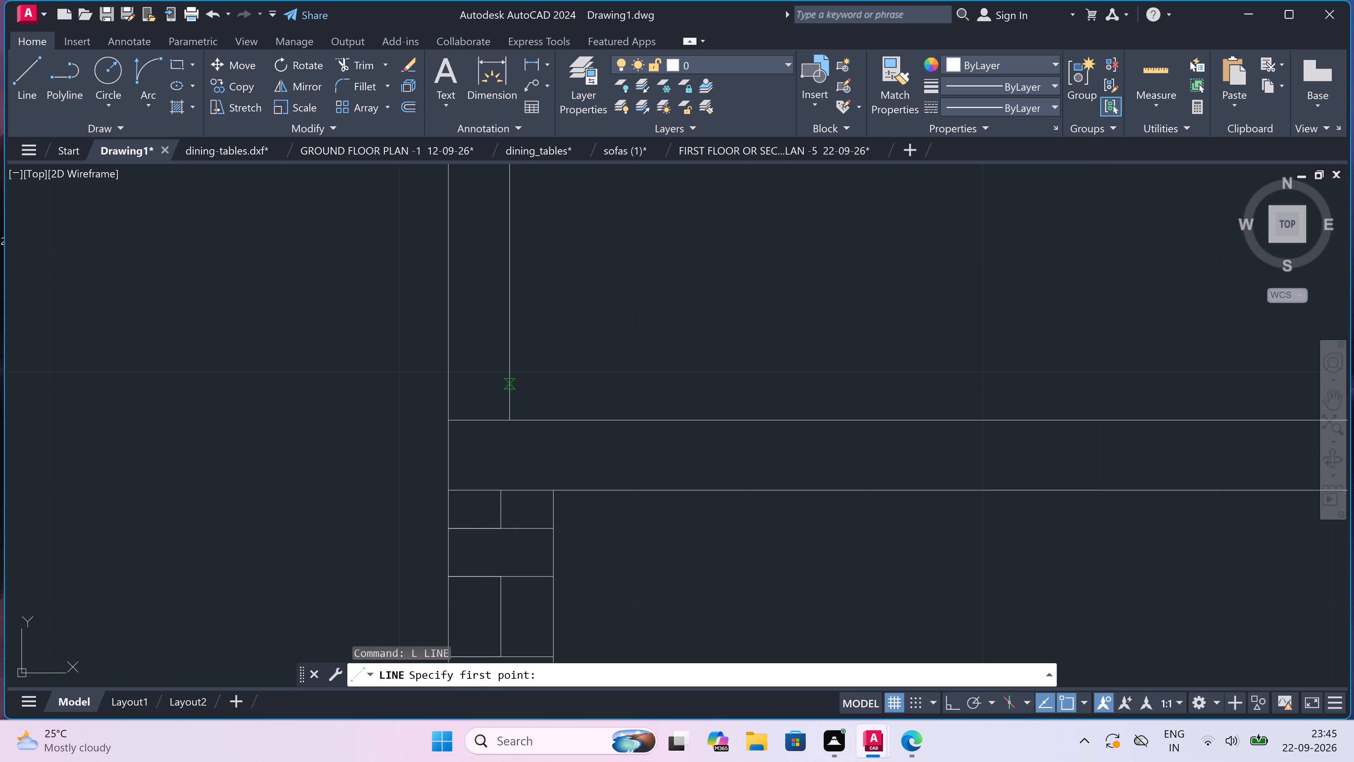
{"action": "double_click", "coordinate": [449, 382]}
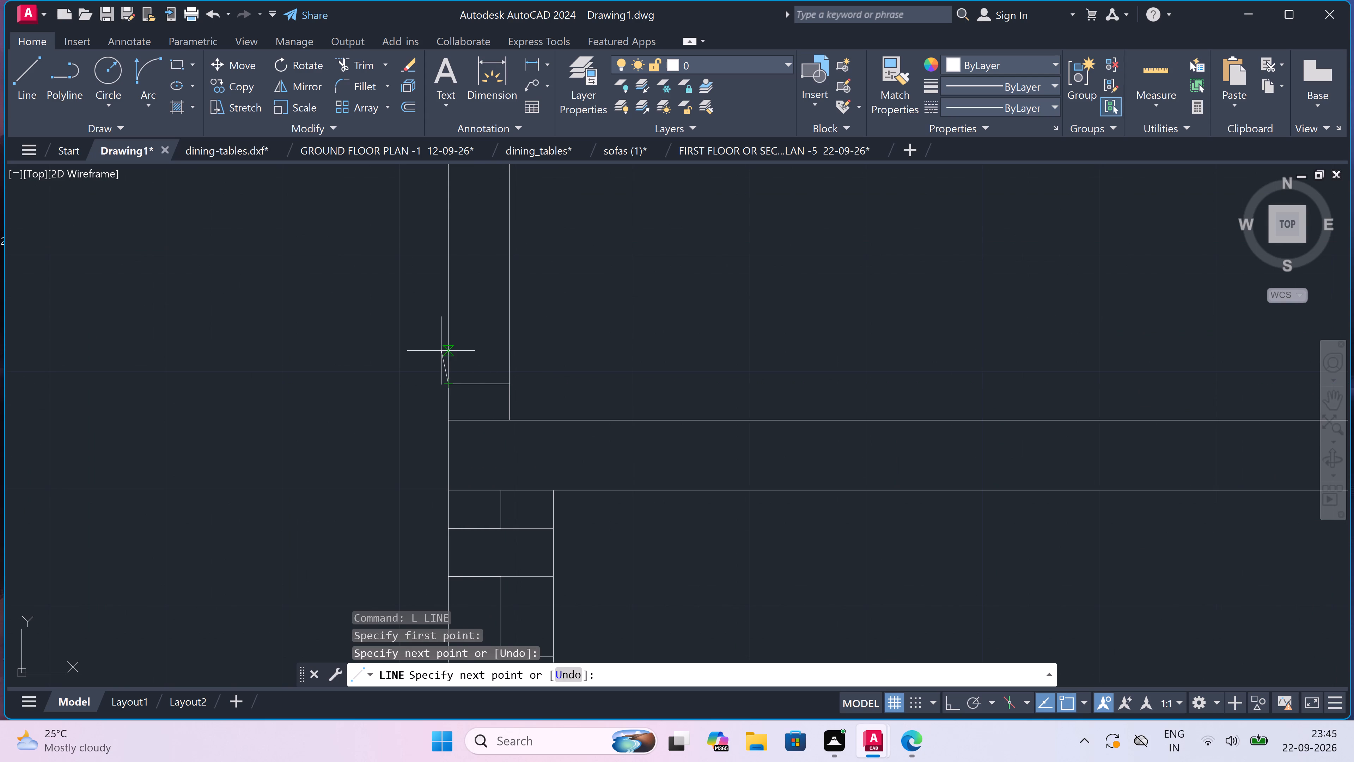
With Ortho on, continue the line up the parapet's outer face and across as a level second course, undoing any slanted segment.
{"action": "key", "text": "F8"}
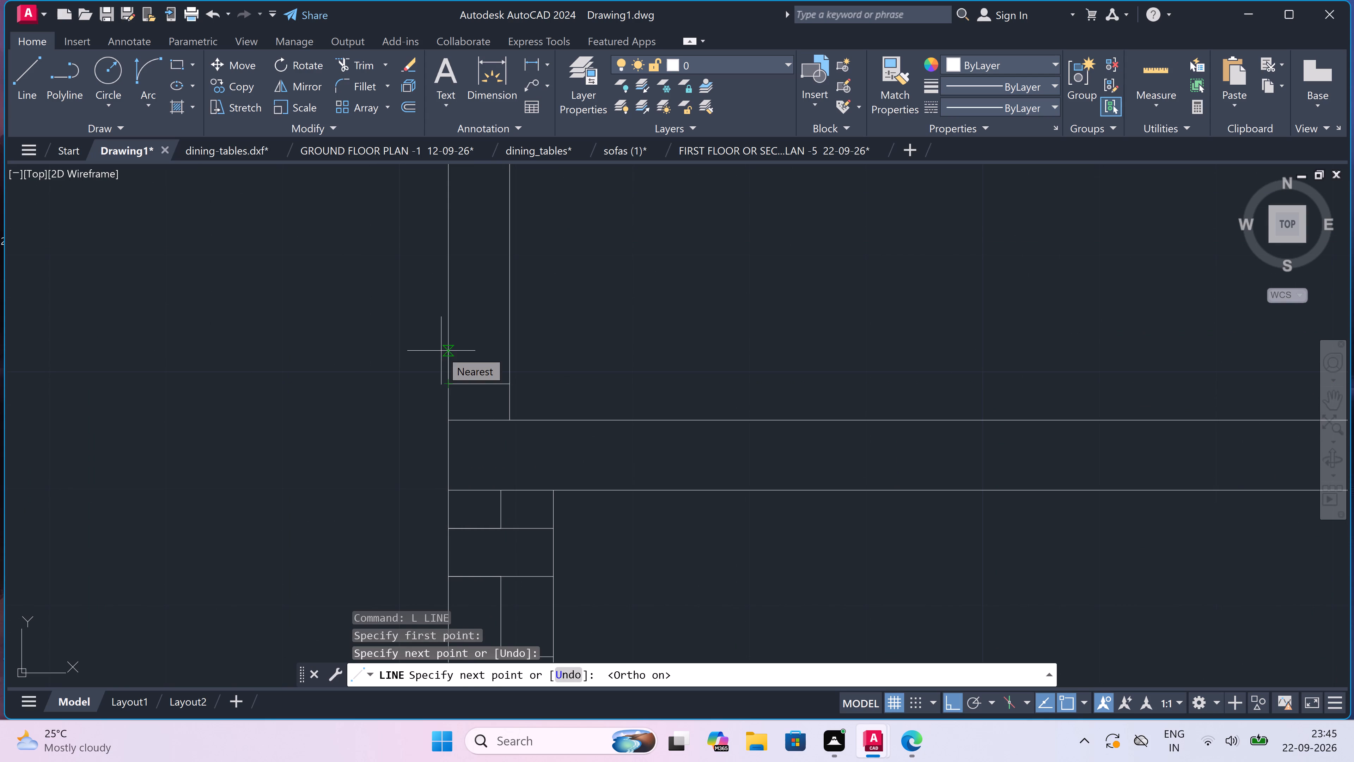
{"action": "scroll", "coordinate": [441, 351], "scroll_direction": "up", "scroll_amount": 1}
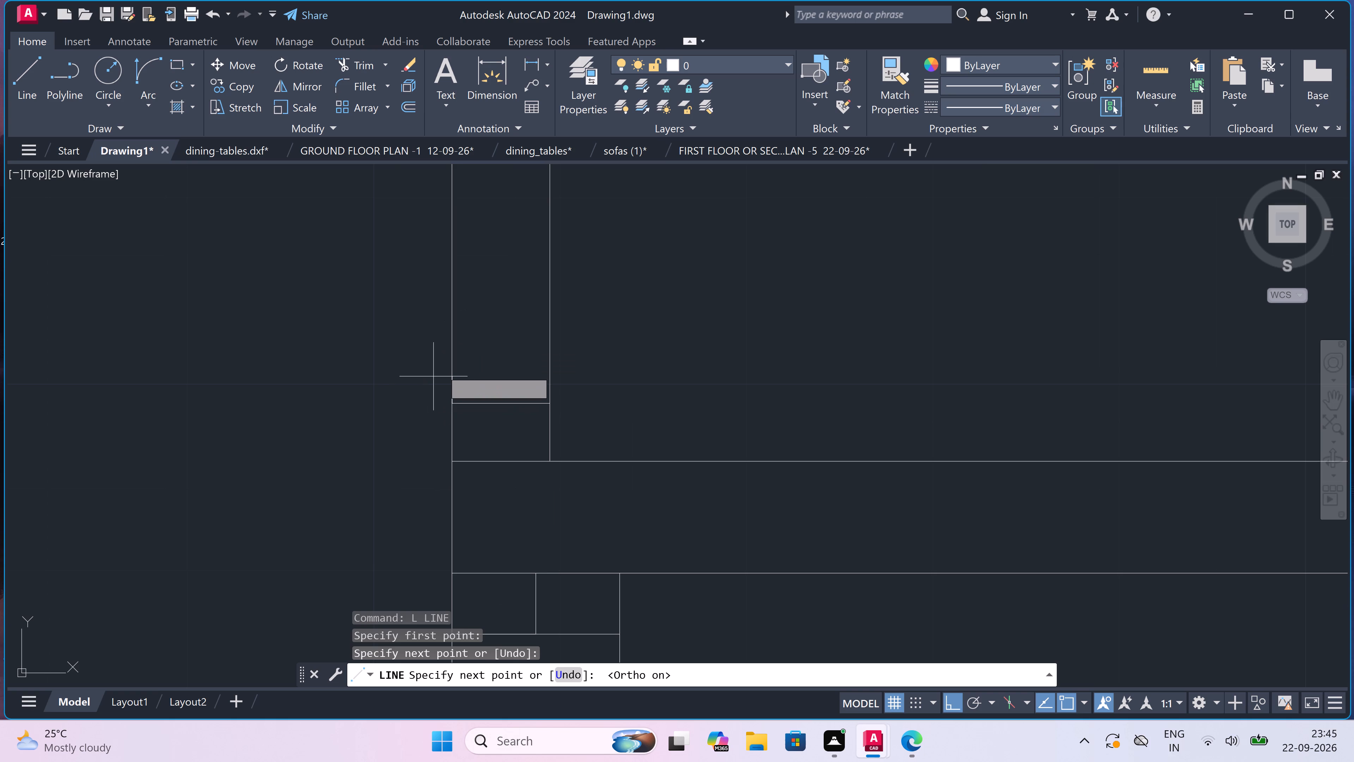
{"action": "left_click", "coordinate": [449, 352]}
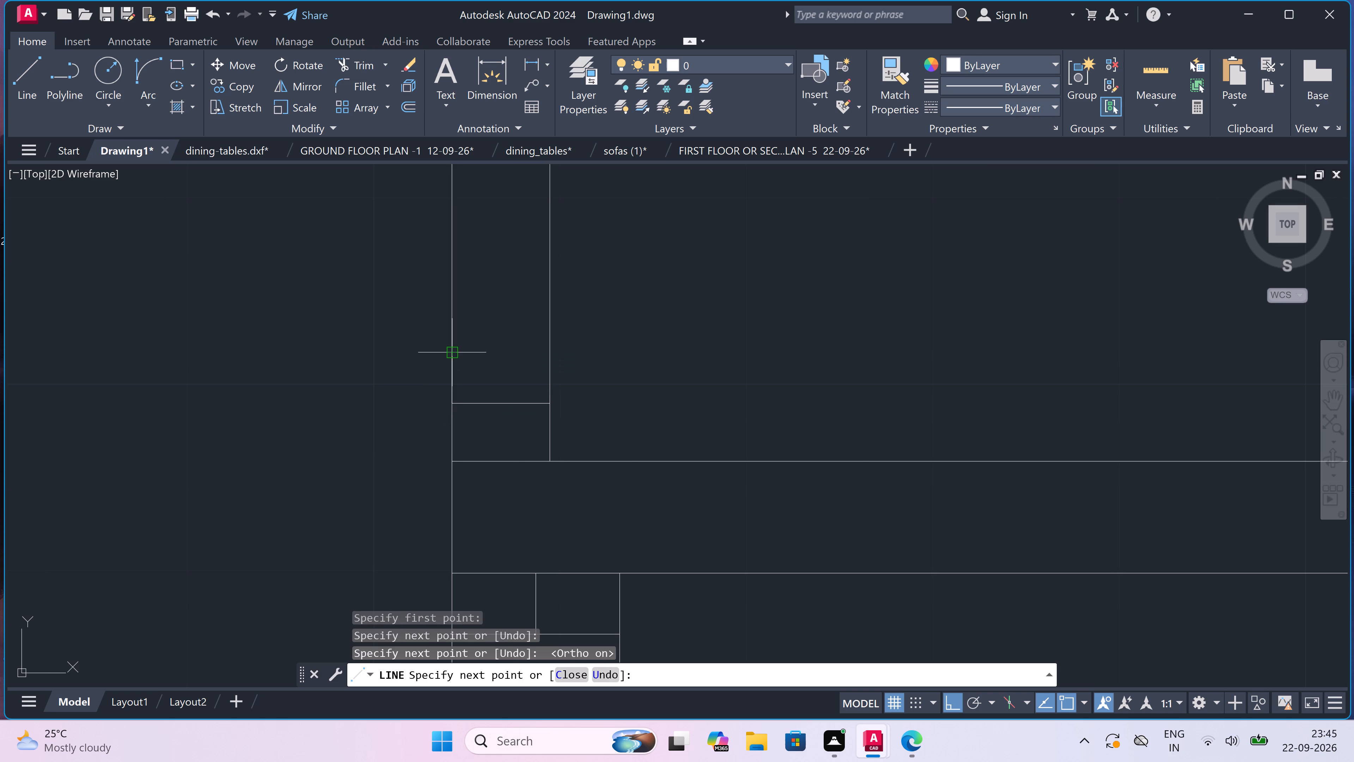
{"action": "left_click", "coordinate": [541, 357]}
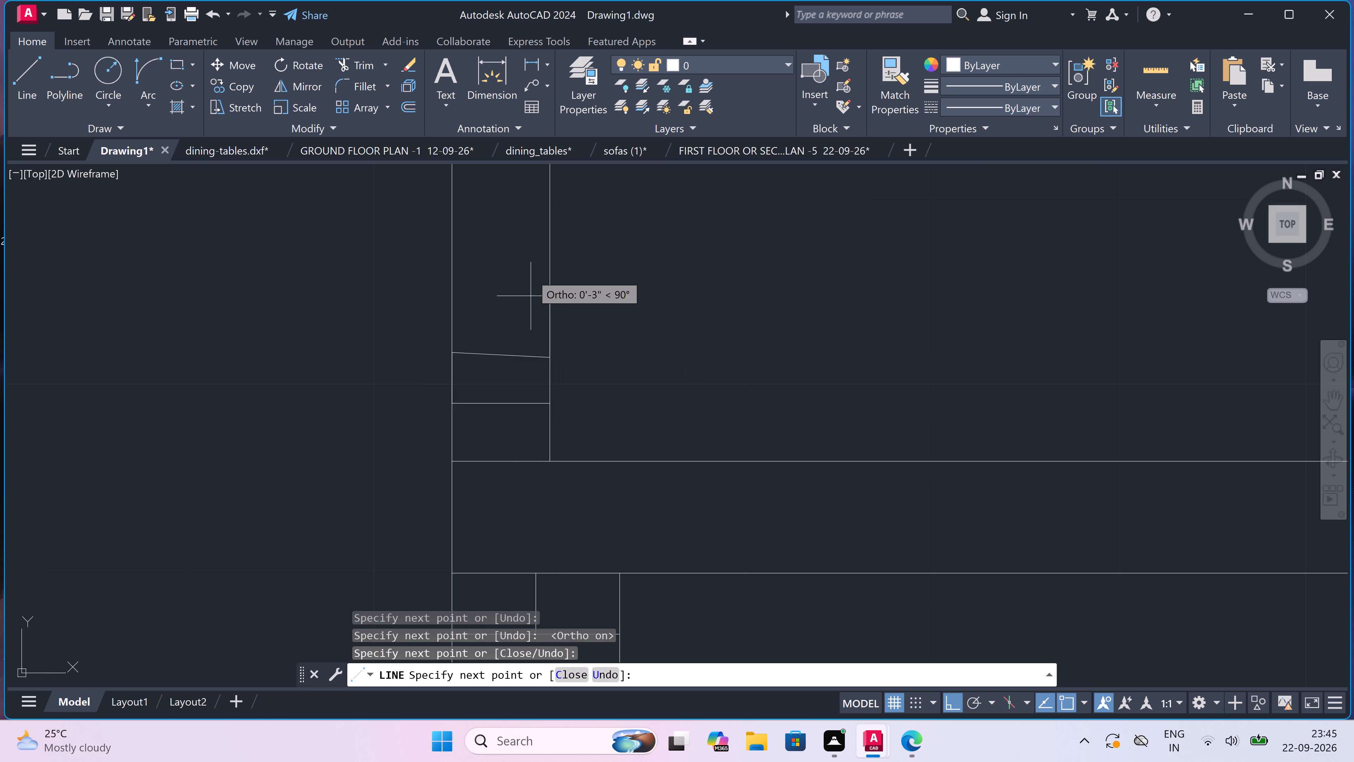
{"action": "key", "text": "ctrl+z"}
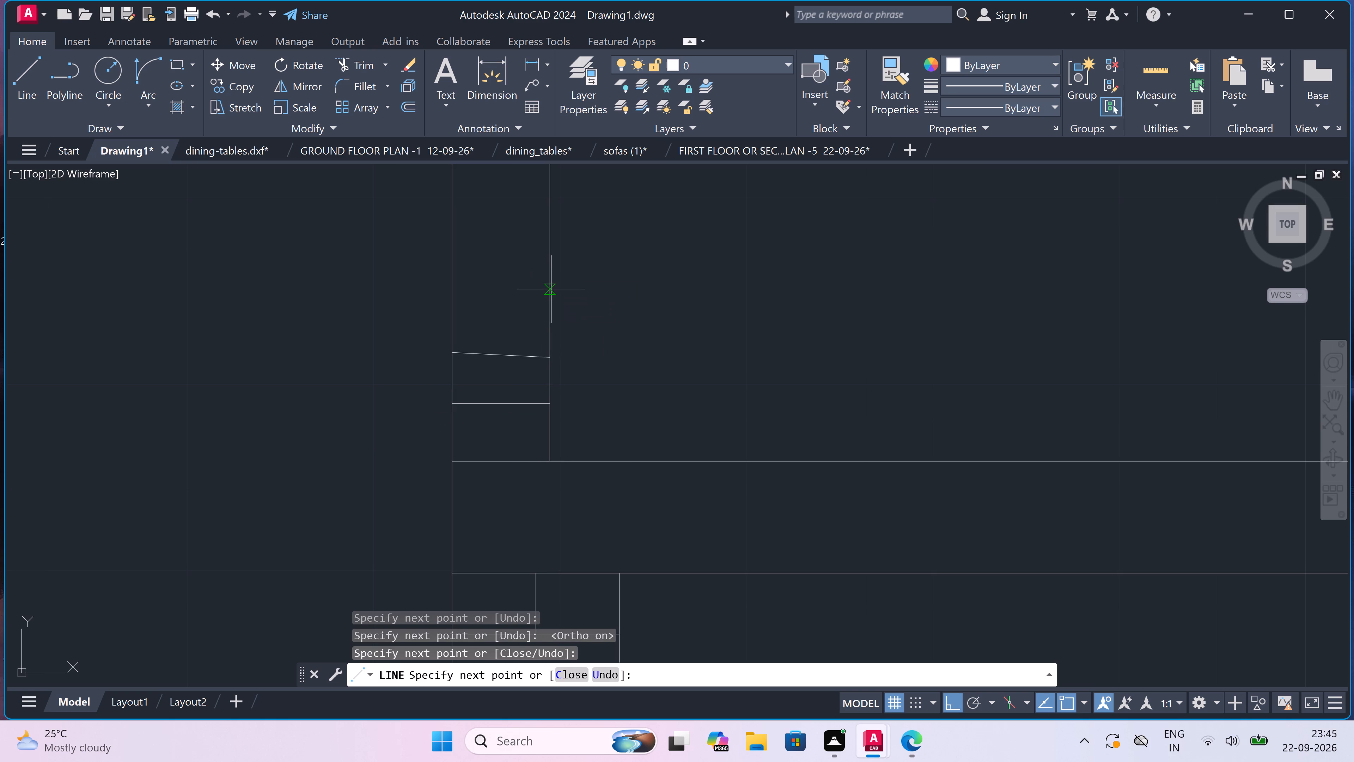
{"action": "key", "text": "F8"}
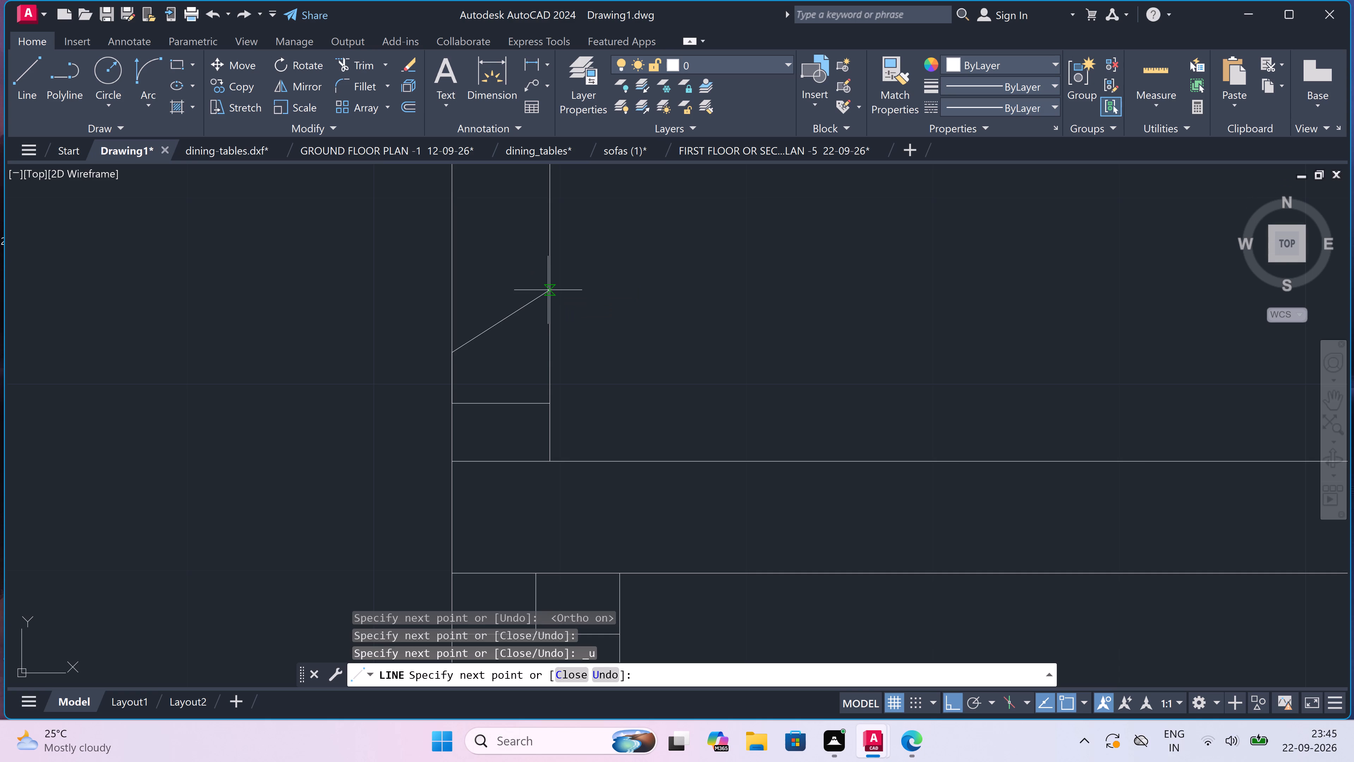
{"action": "key", "text": "F8"}
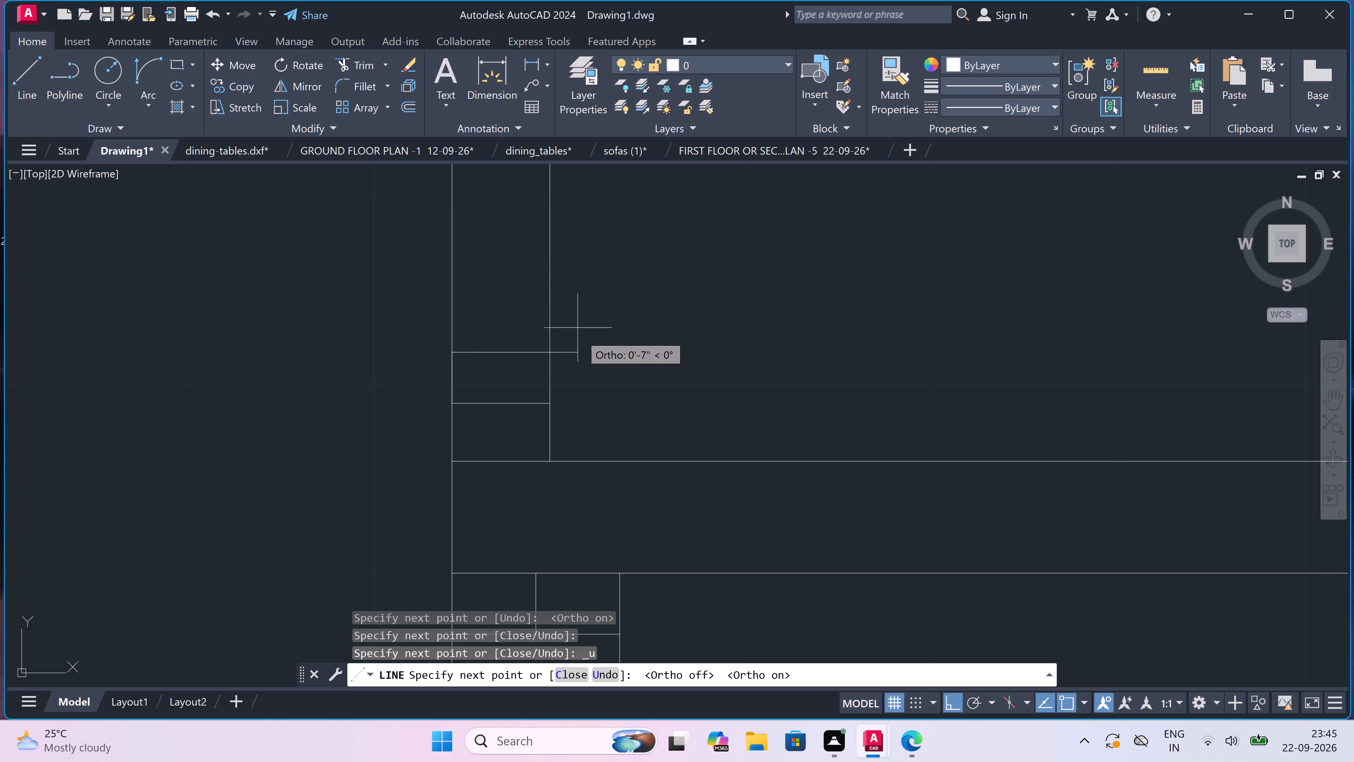
{"action": "left_click", "coordinate": [551, 350]}
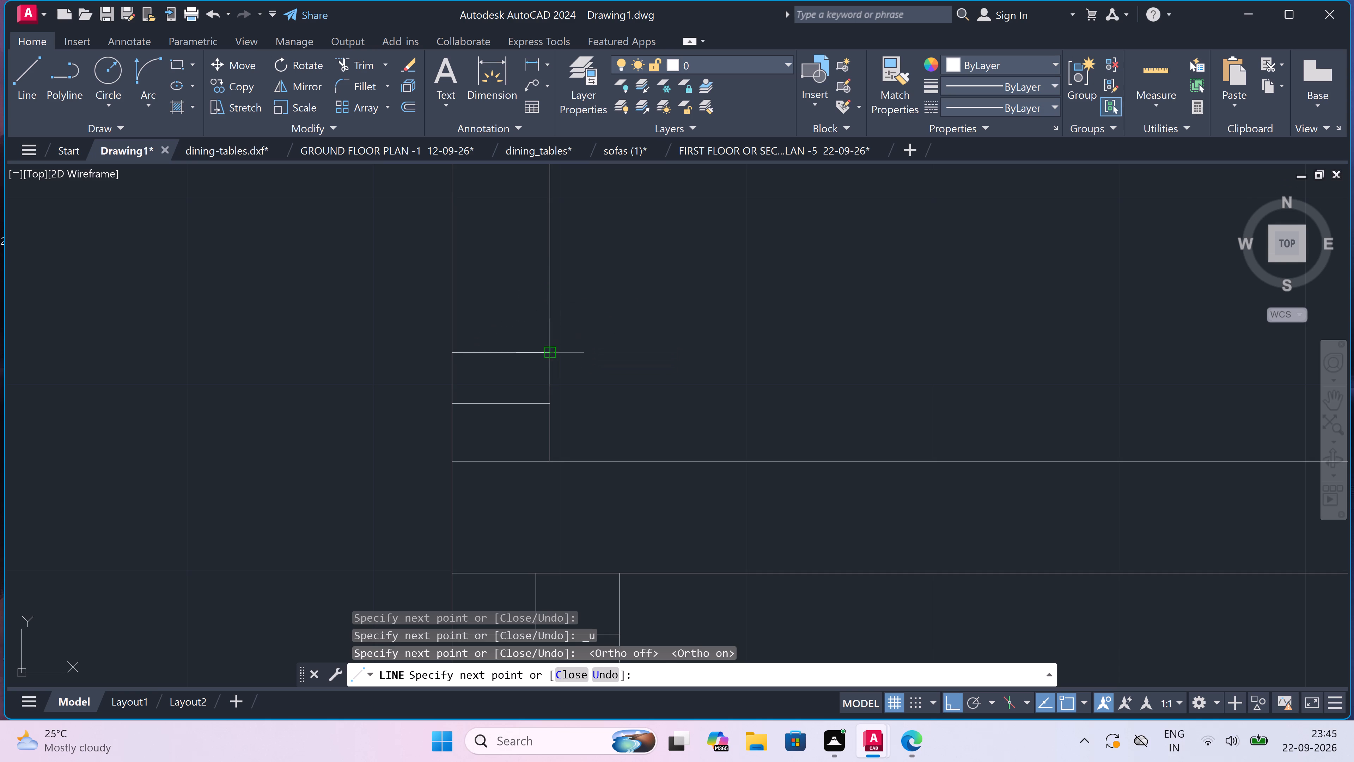
Continue the line up the left parapet wall, alternating sides, to form the third and fourth horizontal brick courses.
{"action": "left_click", "coordinate": [548, 292]}
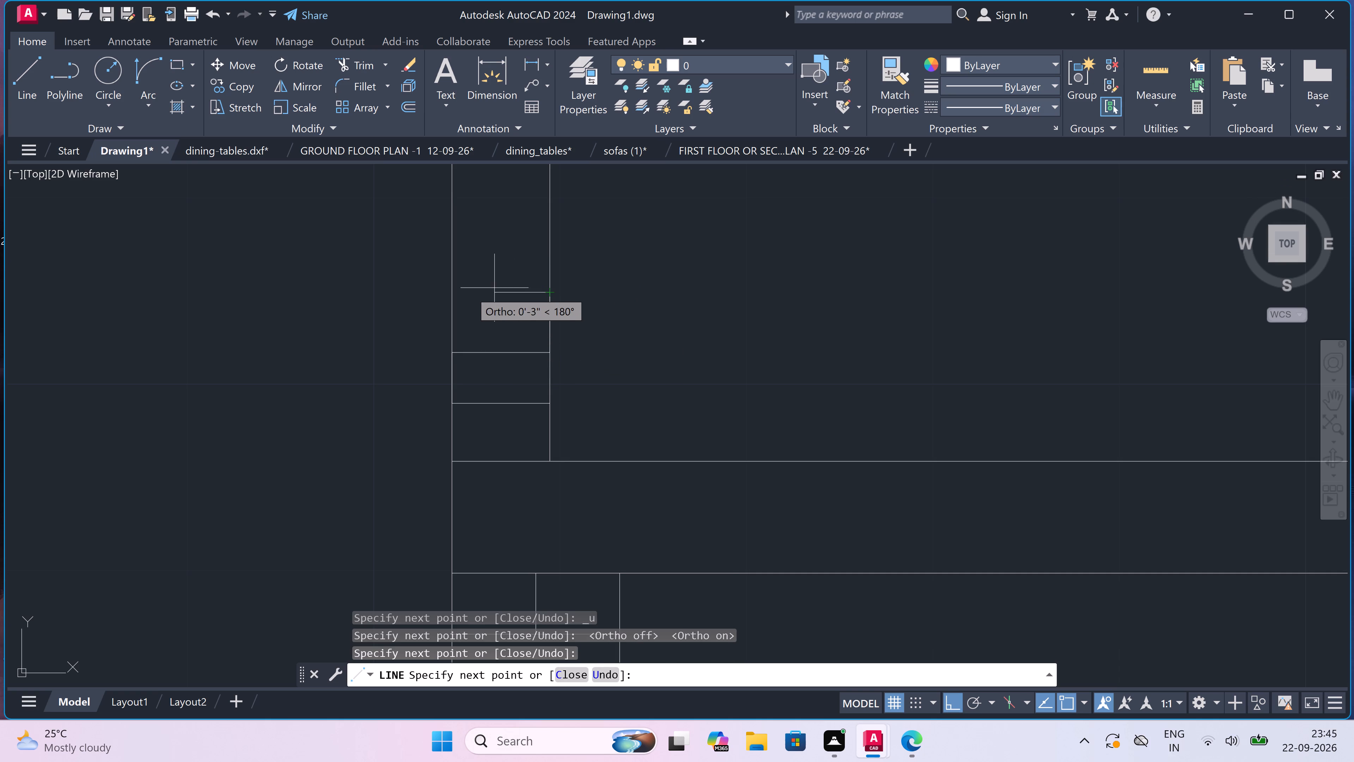
{"action": "left_click", "coordinate": [457, 293]}
{"action": "scroll", "coordinate": [457, 293], "scroll_direction": "down", "scroll_amount": 3}
{"action": "scroll", "coordinate": [450, 274], "scroll_direction": "up", "scroll_amount": 3}
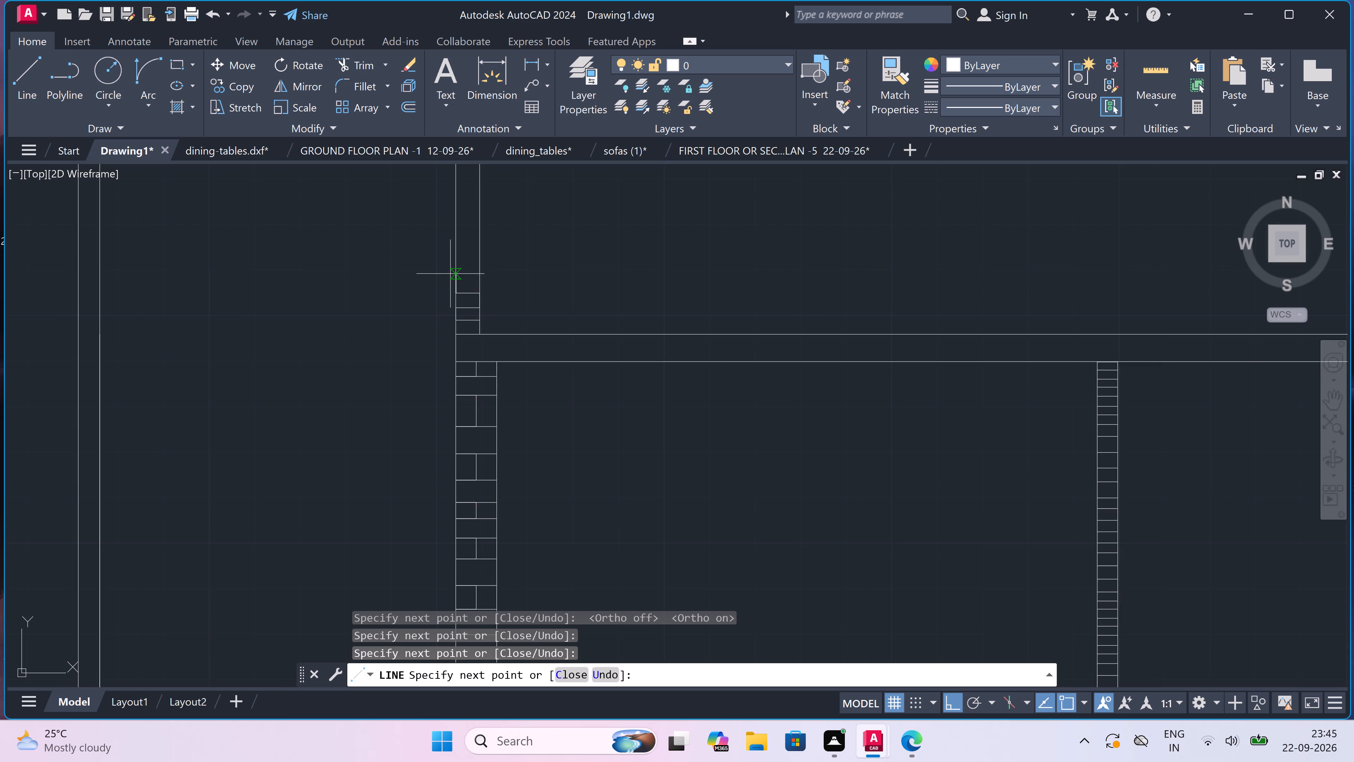
{"action": "scroll", "coordinate": [450, 274], "scroll_direction": "up", "scroll_amount": 1}
{"action": "left_click", "coordinate": [471, 317]}
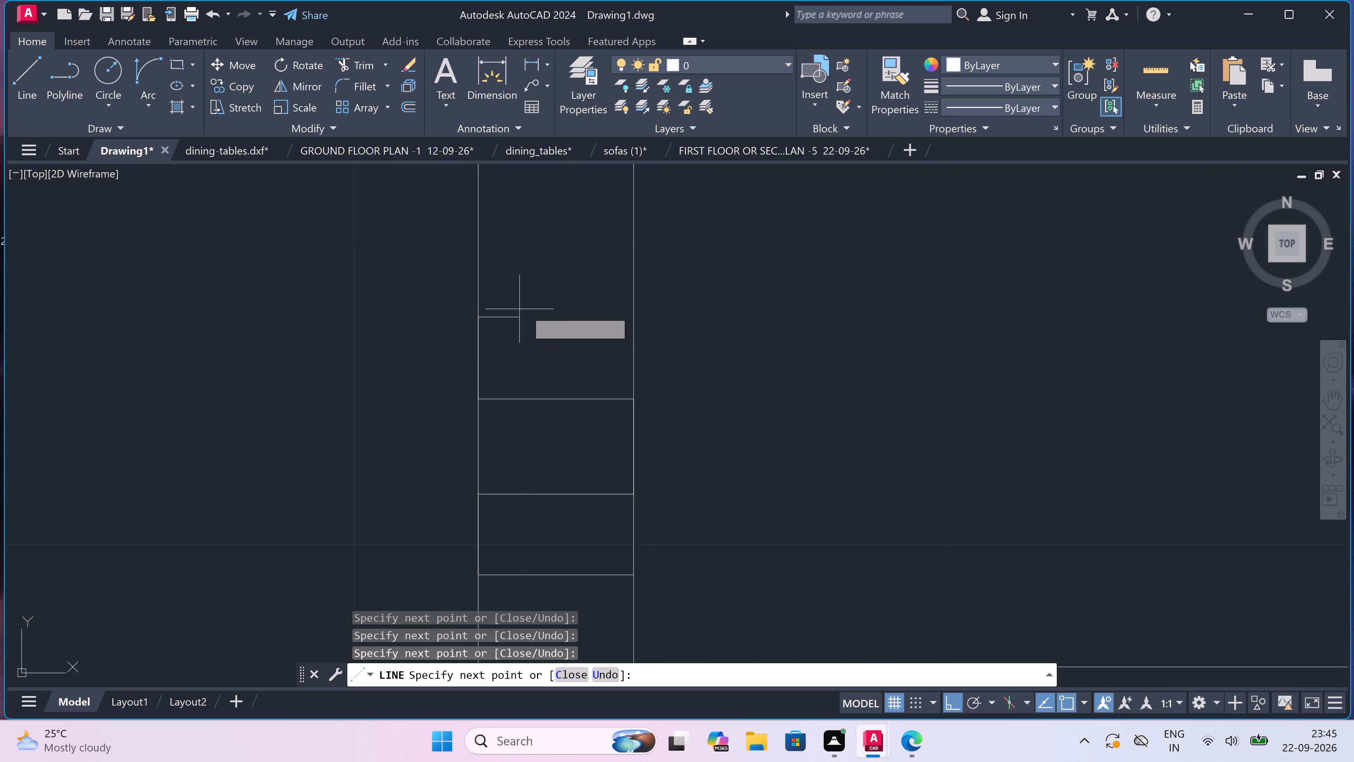
{"action": "left_click", "coordinate": [628, 316]}
Extend the zigzag line upward between the parapet's two faces to add the fifth and sixth brick courses.
{"action": "scroll", "coordinate": [628, 316], "scroll_direction": "down", "scroll_amount": 3}
{"action": "scroll", "coordinate": [630, 272], "scroll_direction": "up", "scroll_amount": 4}
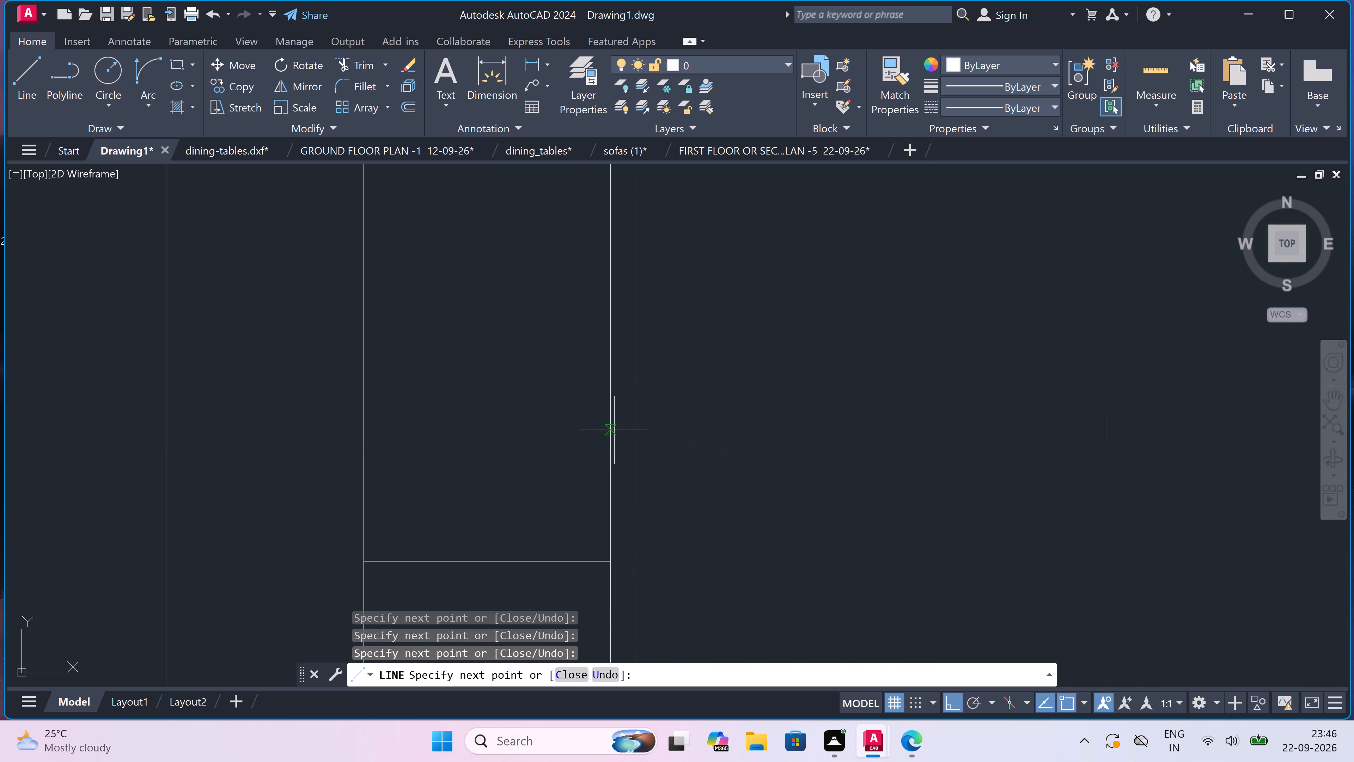
{"action": "left_click", "coordinate": [610, 428]}
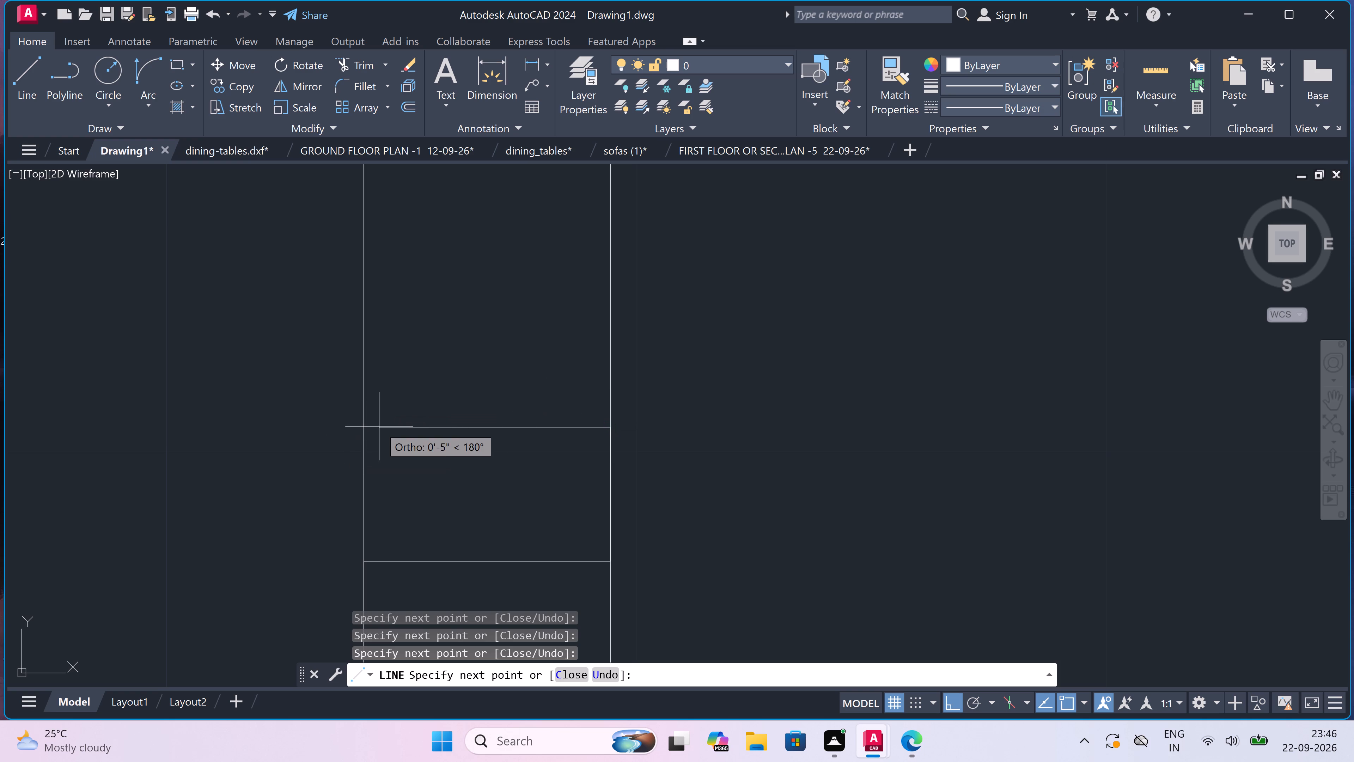
{"action": "left_click_drag", "start_coordinate": [366, 430], "coordinate": [366, 427]}
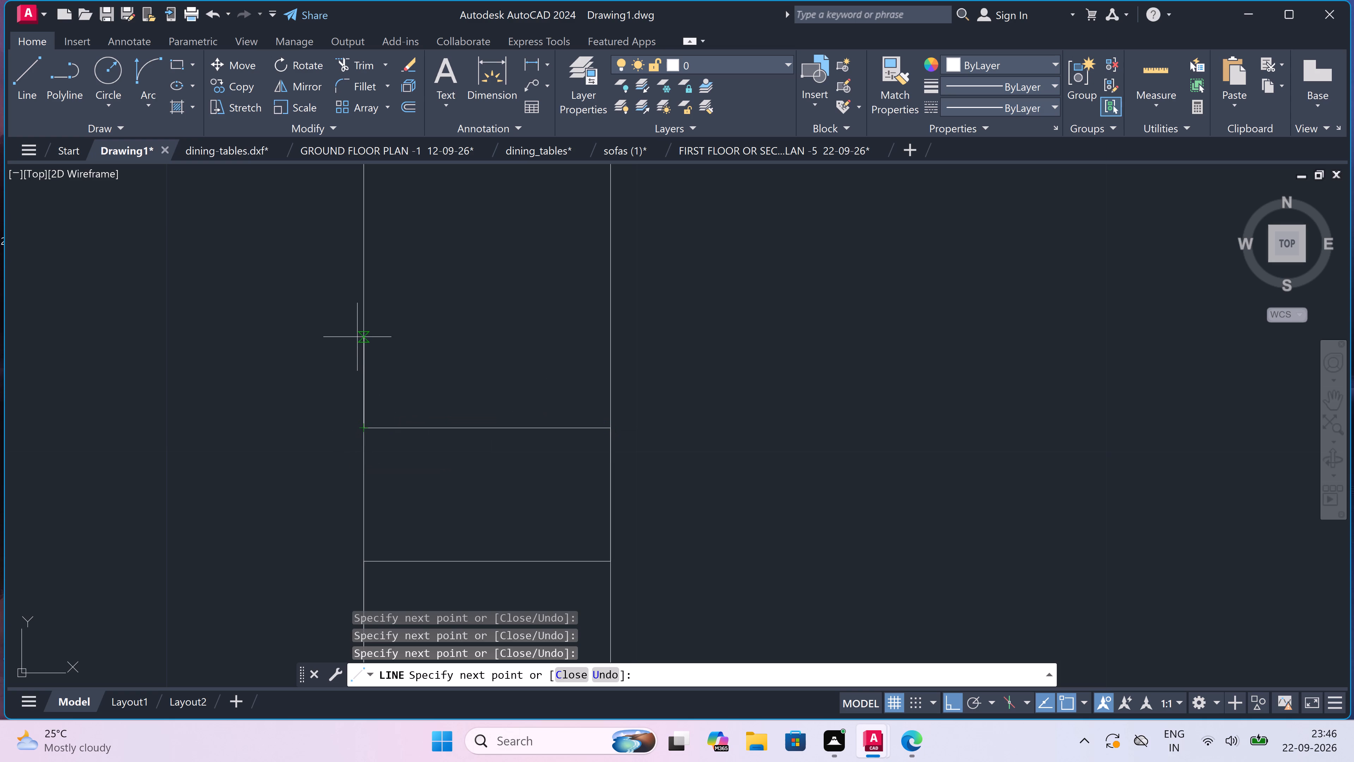
{"action": "left_click", "coordinate": [362, 300]}
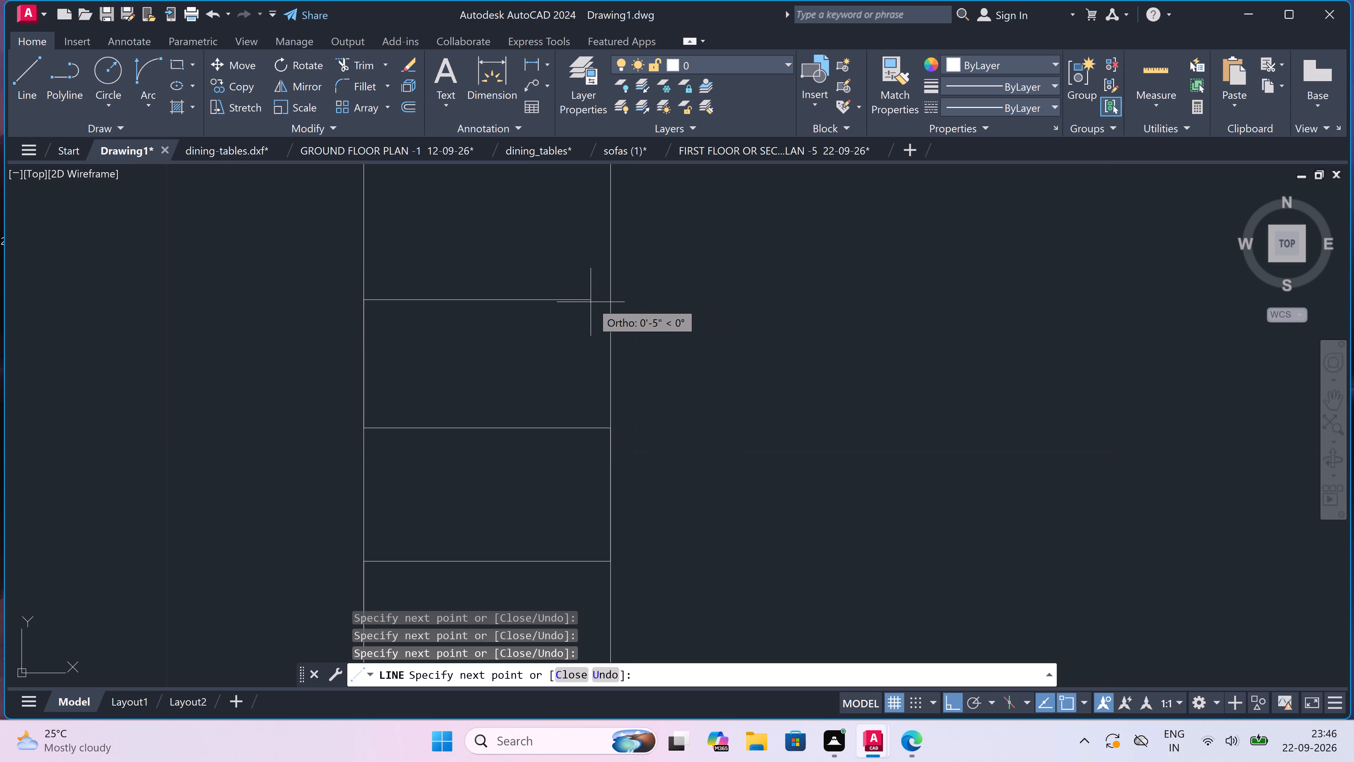
{"action": "left_click", "coordinate": [611, 300]}
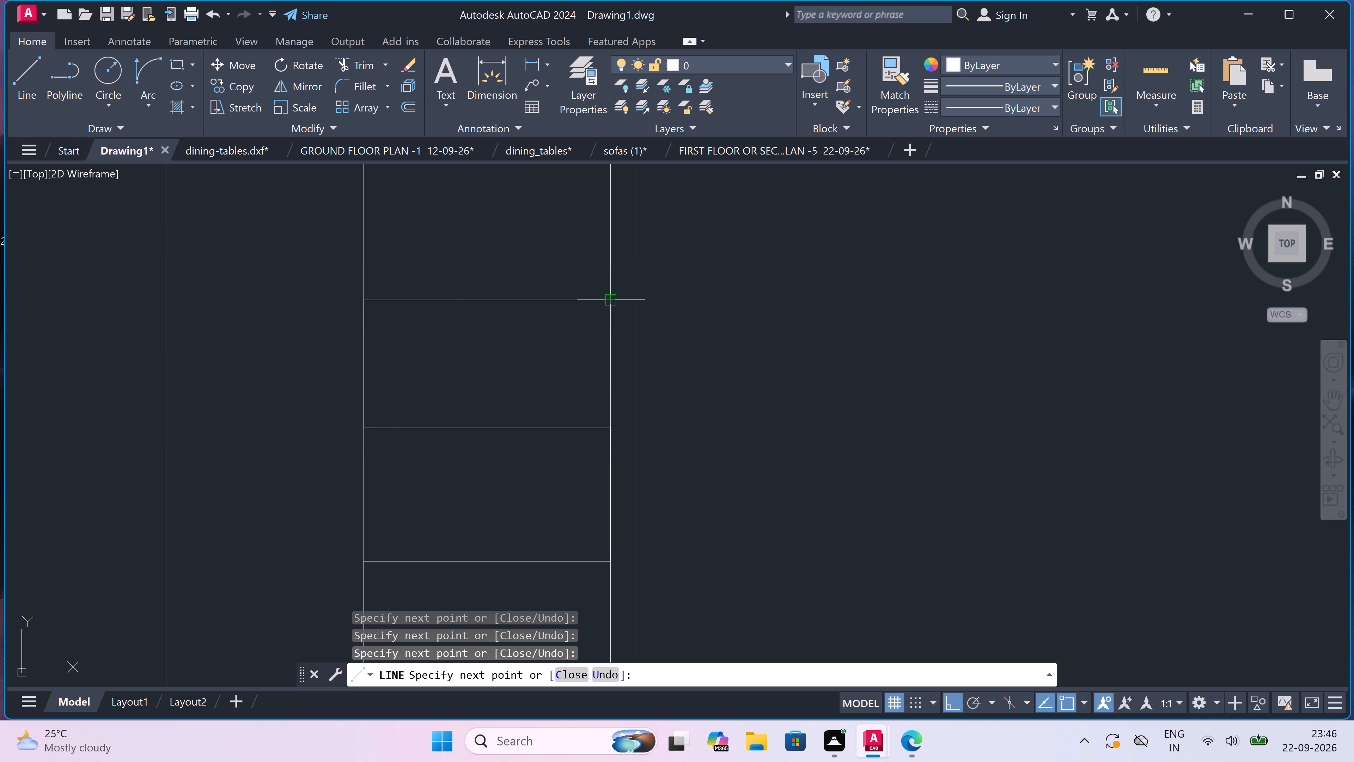
Add the seventh and eighth brick course lines across the left parapet wall, spaced similarly to those below.
{"action": "scroll", "coordinate": [610, 301], "scroll_direction": "down", "scroll_amount": 3}
{"action": "scroll", "coordinate": [603, 252], "scroll_direction": "up", "scroll_amount": 4}
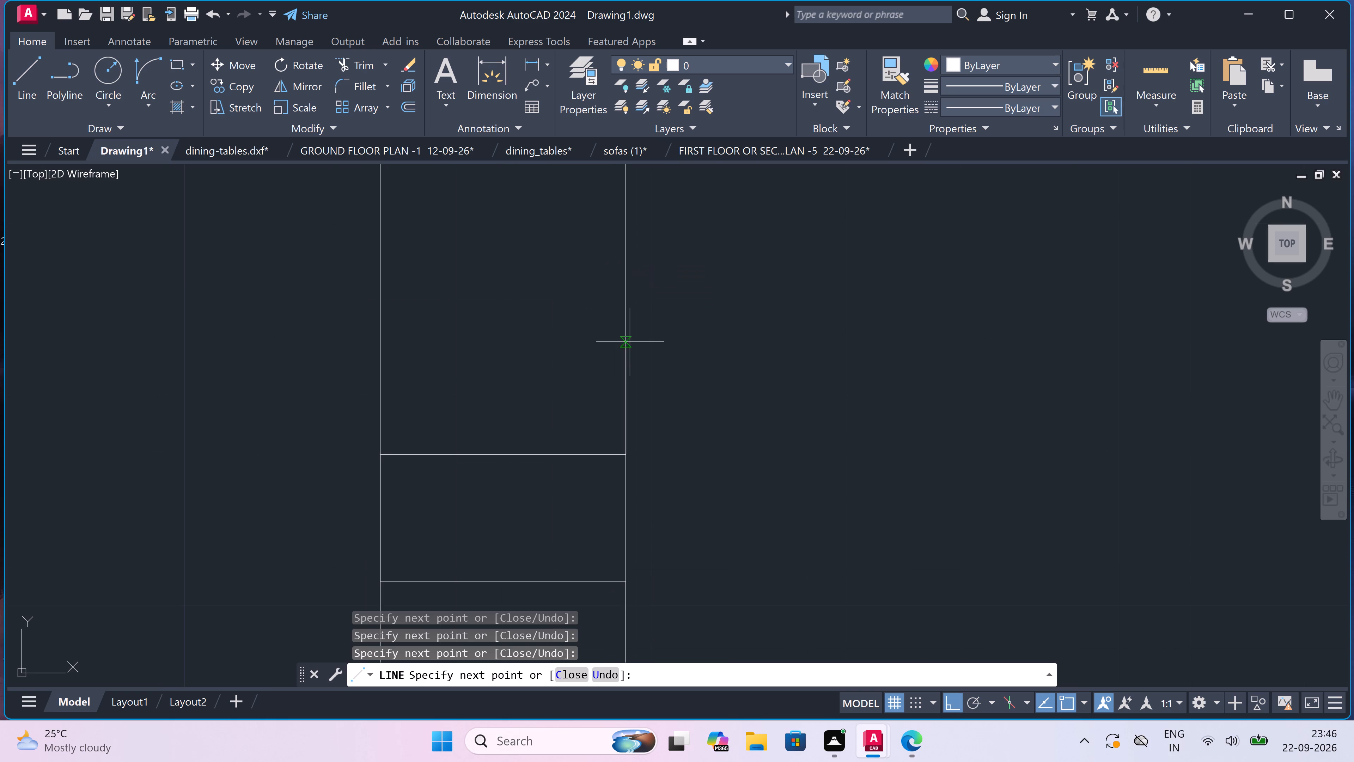
{"action": "left_click", "coordinate": [626, 321]}
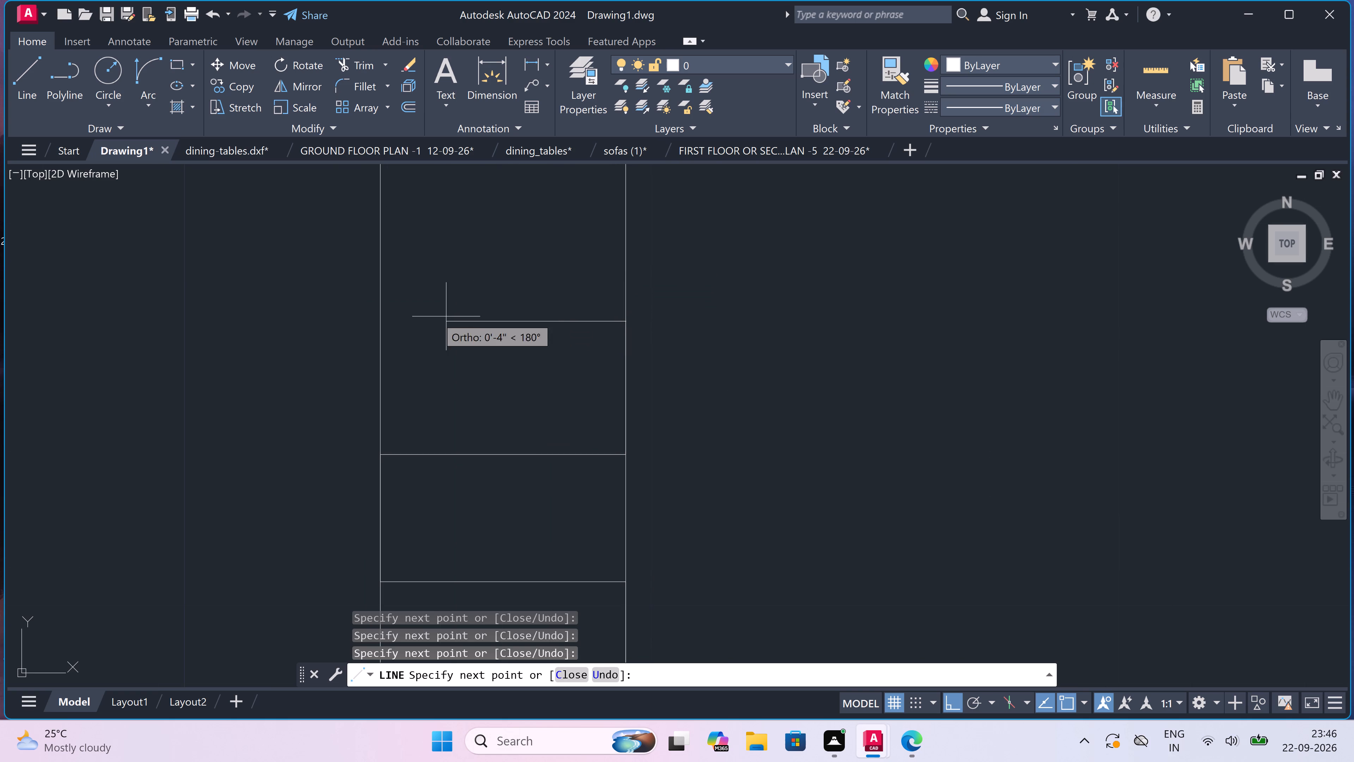
{"action": "left_click", "coordinate": [379, 325]}
{"action": "scroll", "coordinate": [379, 325], "scroll_direction": "down", "scroll_amount": 2}
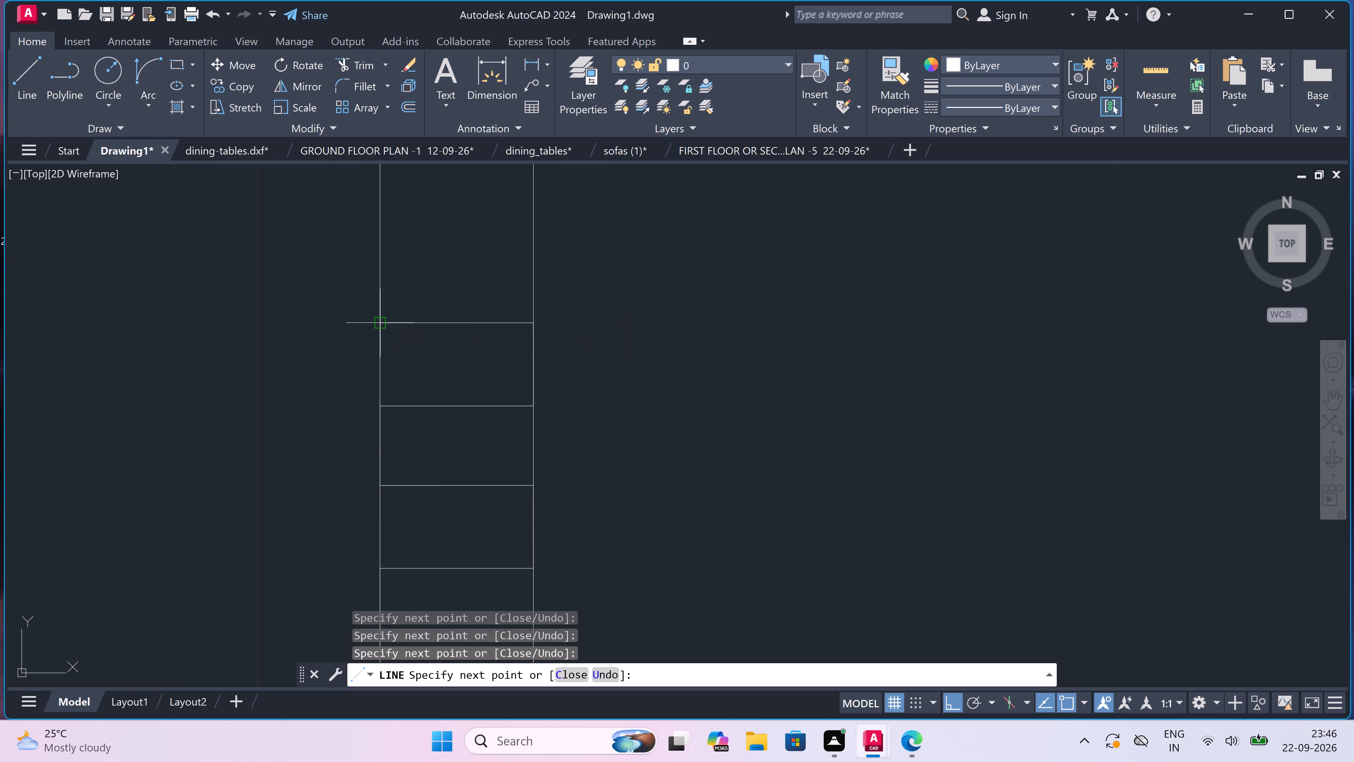
{"action": "scroll", "coordinate": [379, 325], "scroll_direction": "down", "scroll_amount": 1}
{"action": "scroll", "coordinate": [366, 282], "scroll_direction": "up", "scroll_amount": 4}
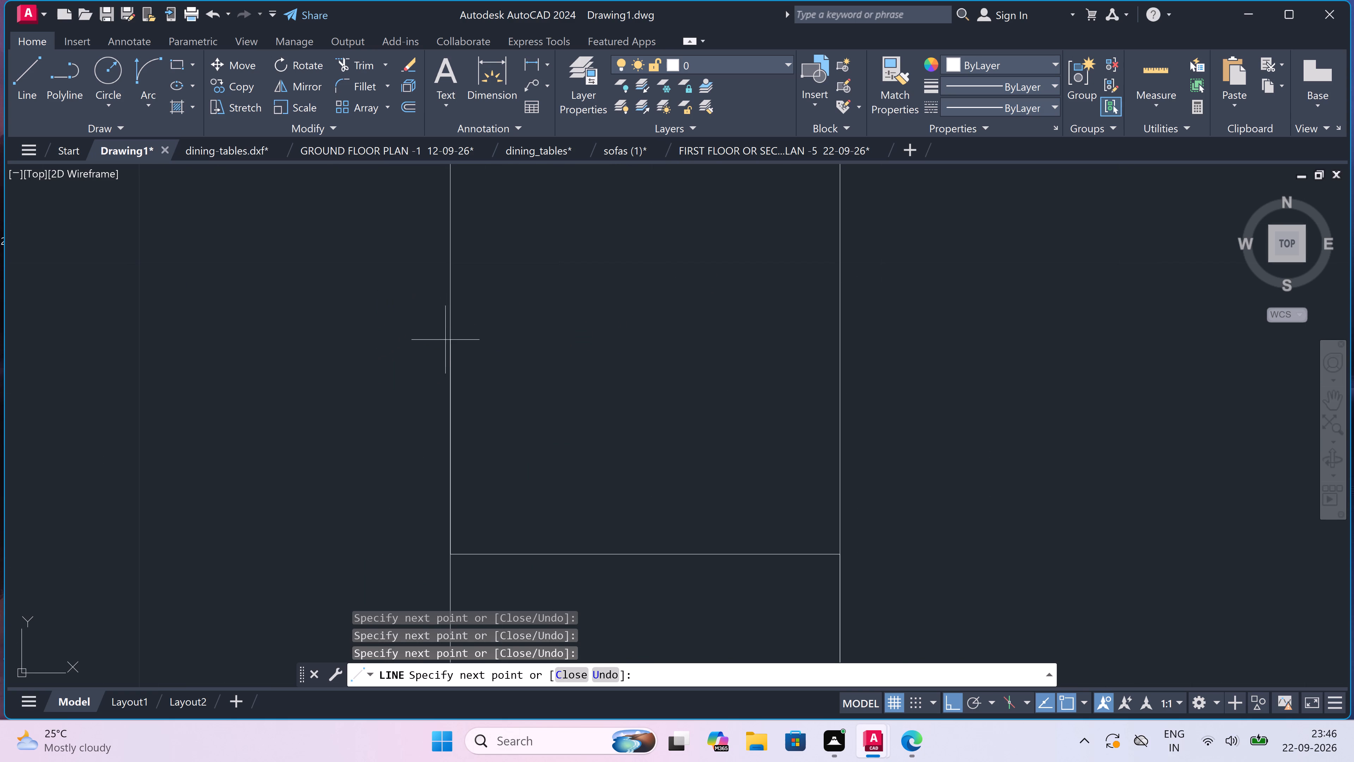
{"action": "left_click", "coordinate": [447, 342]}
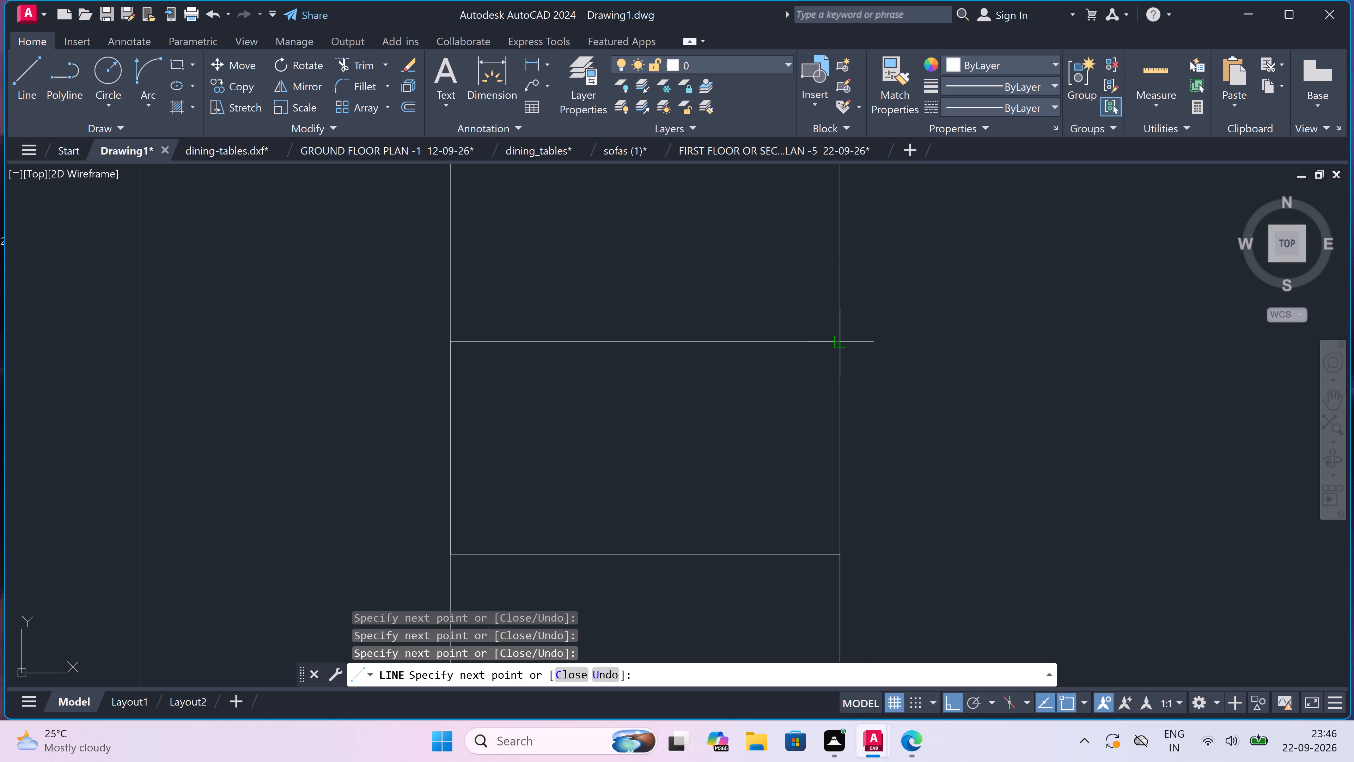
{"action": "left_click", "coordinate": [834, 343]}
Add the ninth and tenth brick course lines across the left parapet wall, continuing the same line upward.
{"action": "scroll", "coordinate": [835, 343], "scroll_direction": "down", "scroll_amount": 4}
{"action": "scroll", "coordinate": [834, 270], "scroll_direction": "up", "scroll_amount": 3}
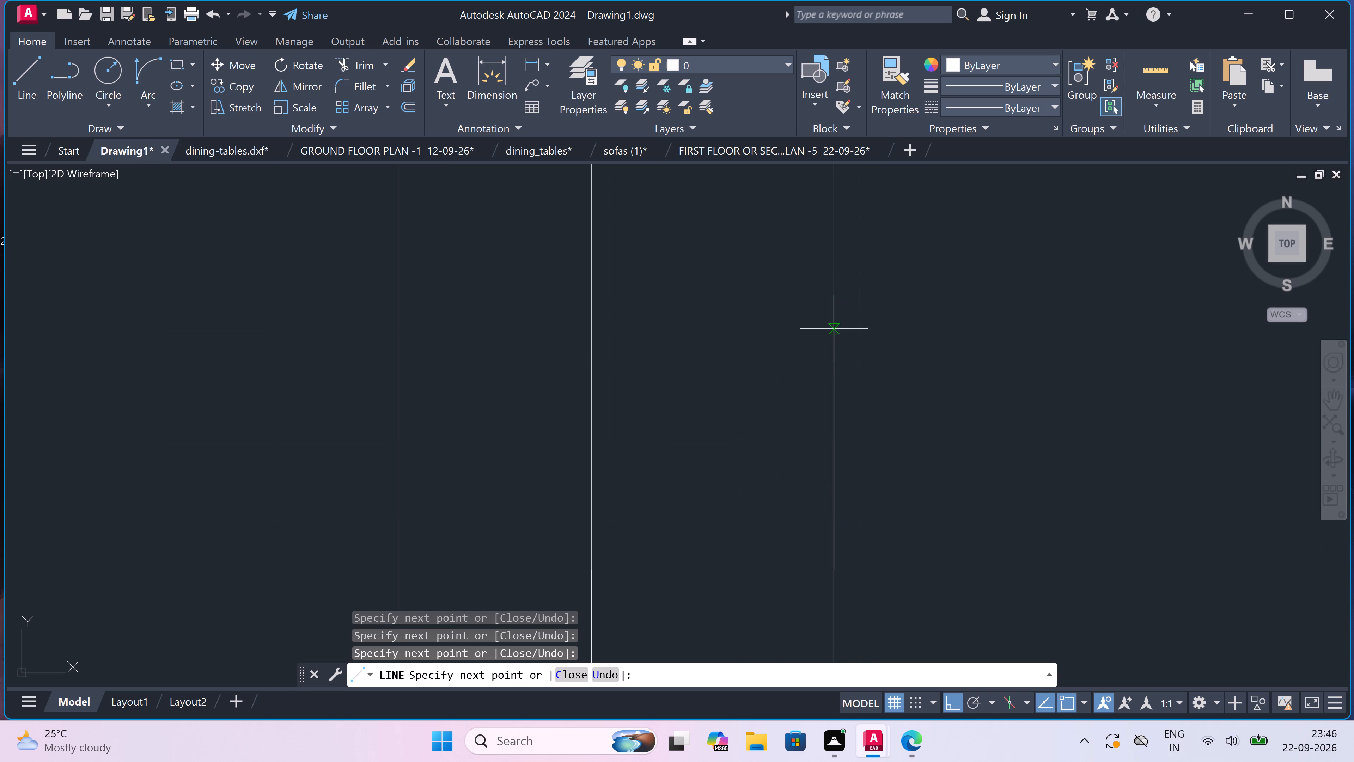
{"action": "left_click", "coordinate": [832, 400]}
{"action": "left_click", "coordinate": [591, 394]}
{"action": "scroll", "coordinate": [592, 394], "scroll_direction": "down", "scroll_amount": 2}
{"action": "scroll", "coordinate": [592, 337], "scroll_direction": "up", "scroll_amount": 2}
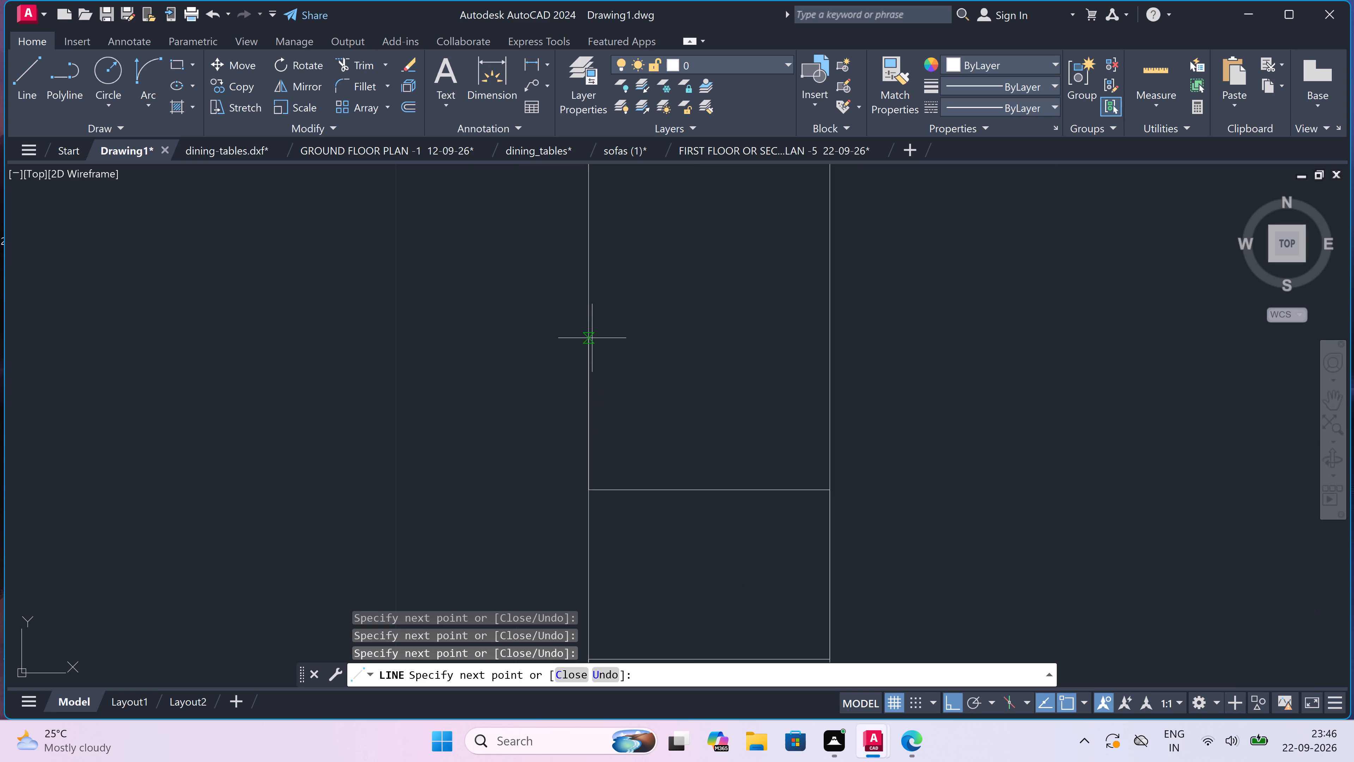
{"action": "left_click", "coordinate": [591, 354]}
{"action": "left_click", "coordinate": [831, 349]}
Draw the last three brick course lines across the left parapet wall, ending one brick course below its top edge.
{"action": "scroll", "coordinate": [831, 349], "scroll_direction": "down", "scroll_amount": 3}
{"action": "scroll", "coordinate": [825, 298], "scroll_direction": "up", "scroll_amount": 3}
{"action": "left_click", "coordinate": [842, 334]}
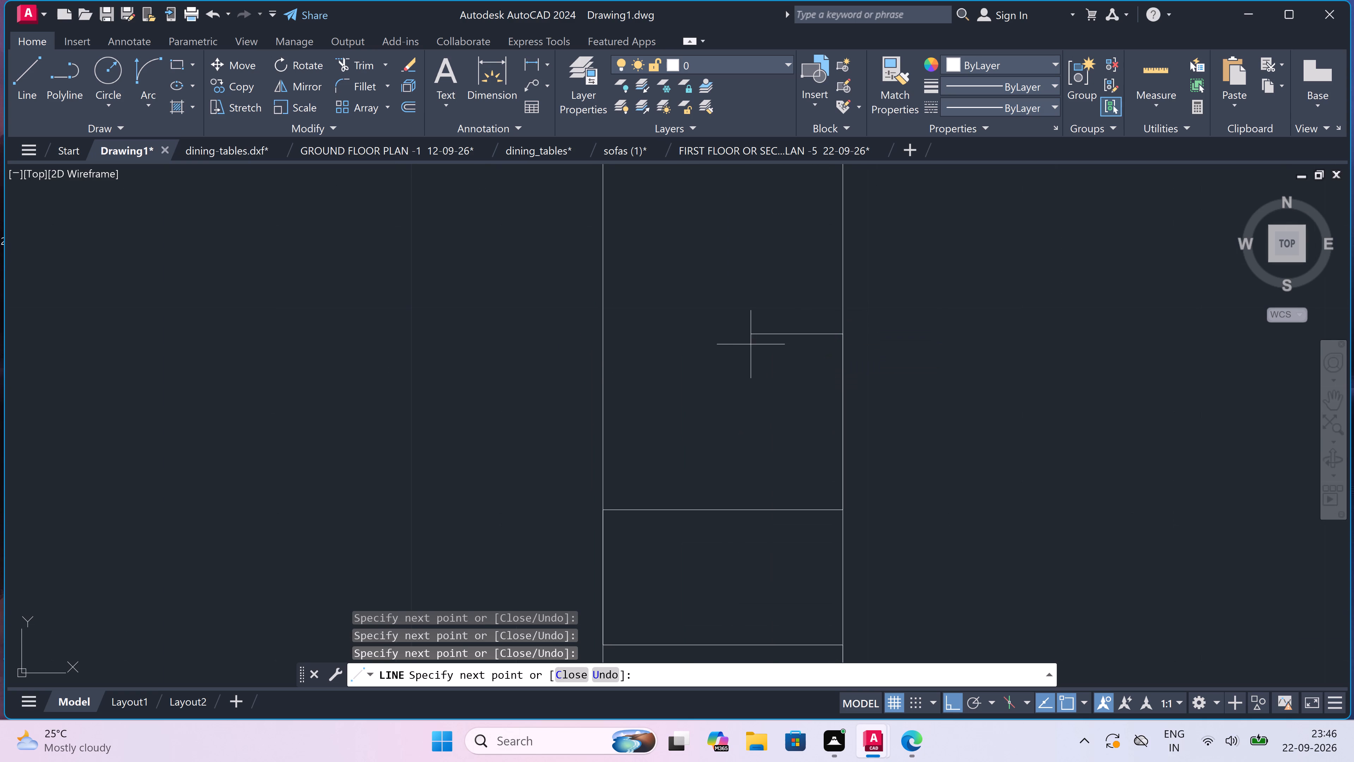
{"action": "left_click", "coordinate": [609, 327]}
{"action": "scroll", "coordinate": [604, 331], "scroll_direction": "down", "scroll_amount": 2}
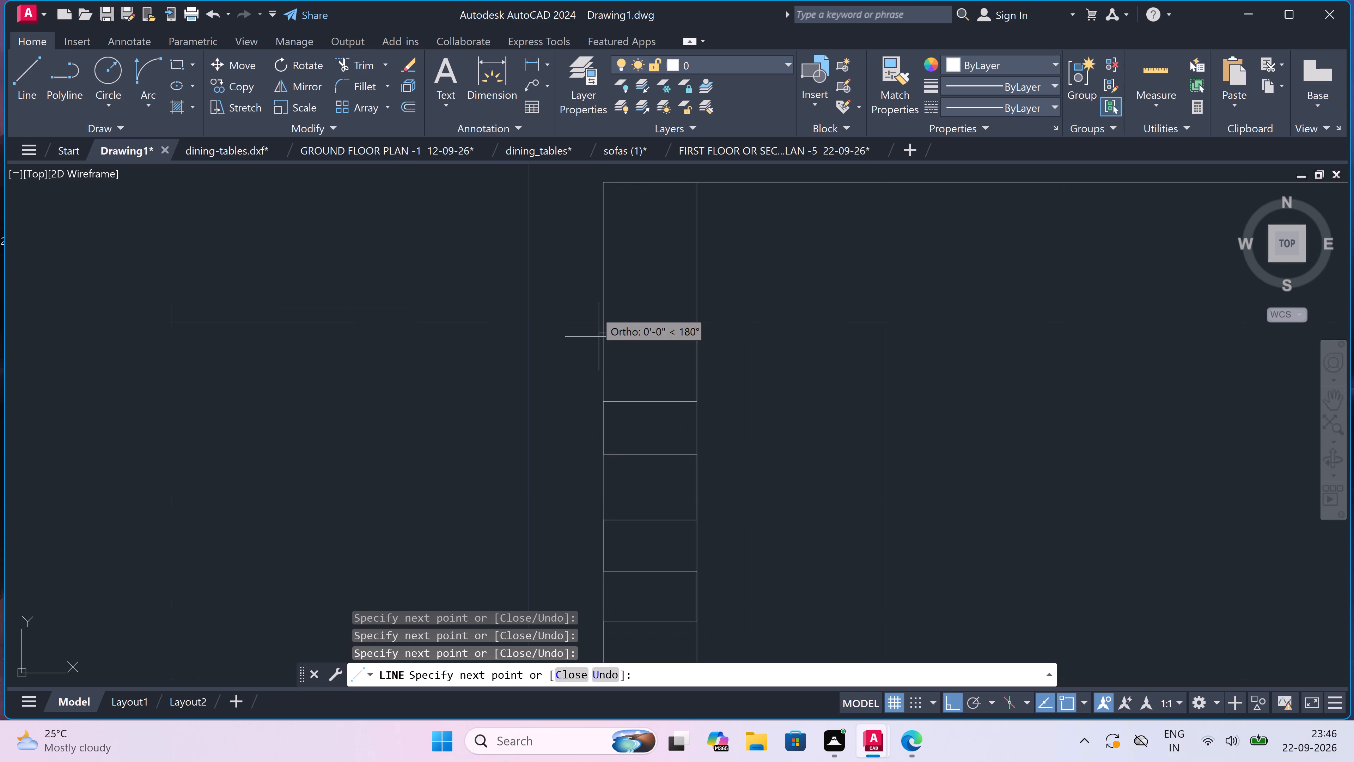
{"action": "scroll", "coordinate": [597, 290], "scroll_direction": "up", "scroll_amount": 2}
{"action": "left_click", "coordinate": [614, 282]}
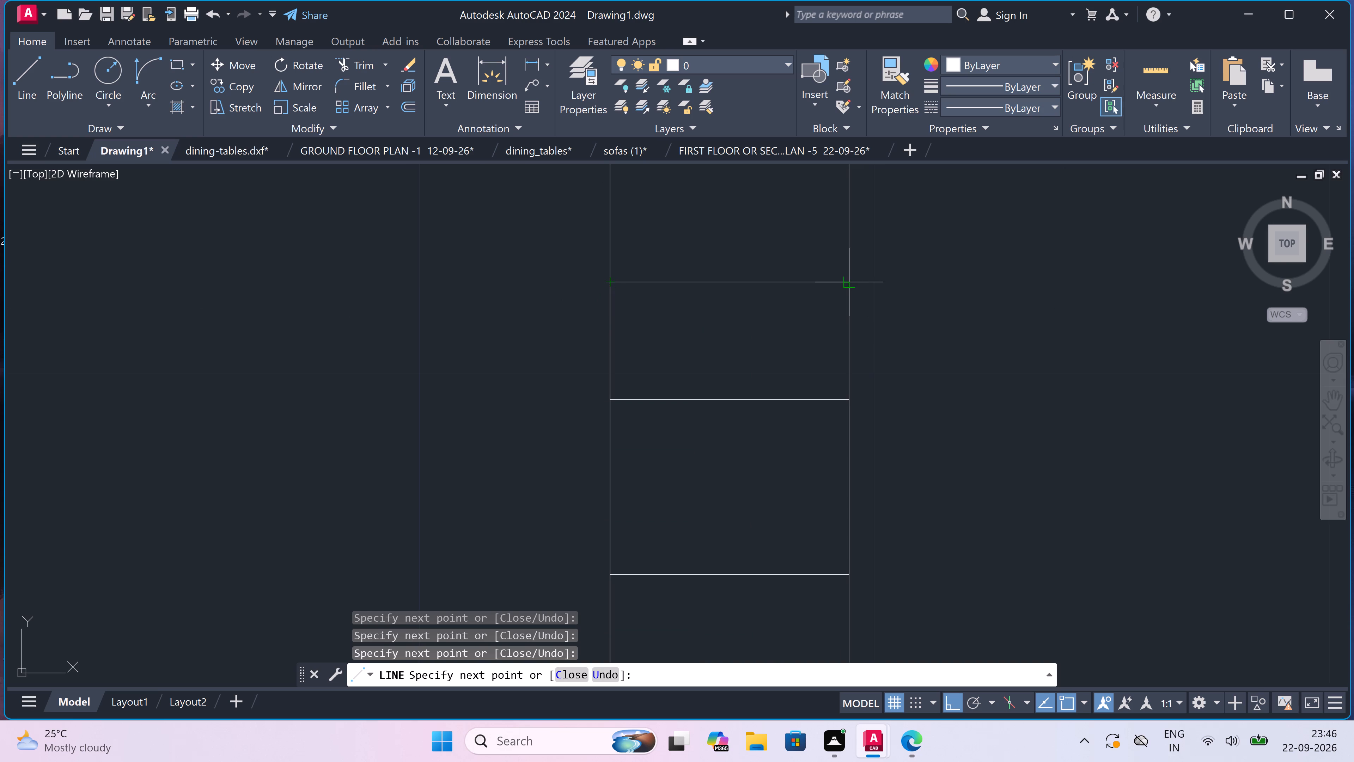
{"action": "left_click", "coordinate": [853, 288]}
{"action": "scroll", "coordinate": [854, 288], "scroll_direction": "down", "scroll_amount": 4}
{"action": "scroll", "coordinate": [847, 255], "scroll_direction": "up", "scroll_amount": 4}
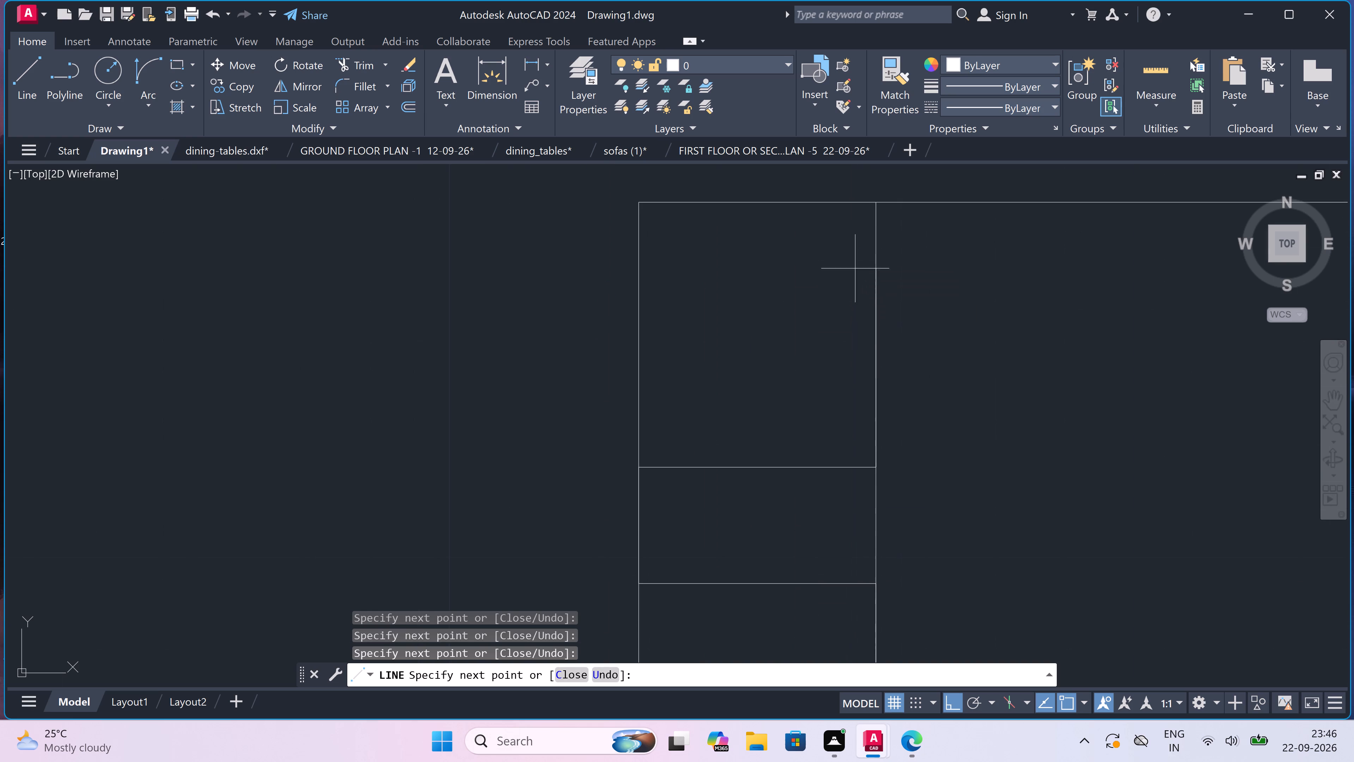
{"action": "left_click_drag", "start_coordinate": [874, 315], "coordinate": [868, 317]}
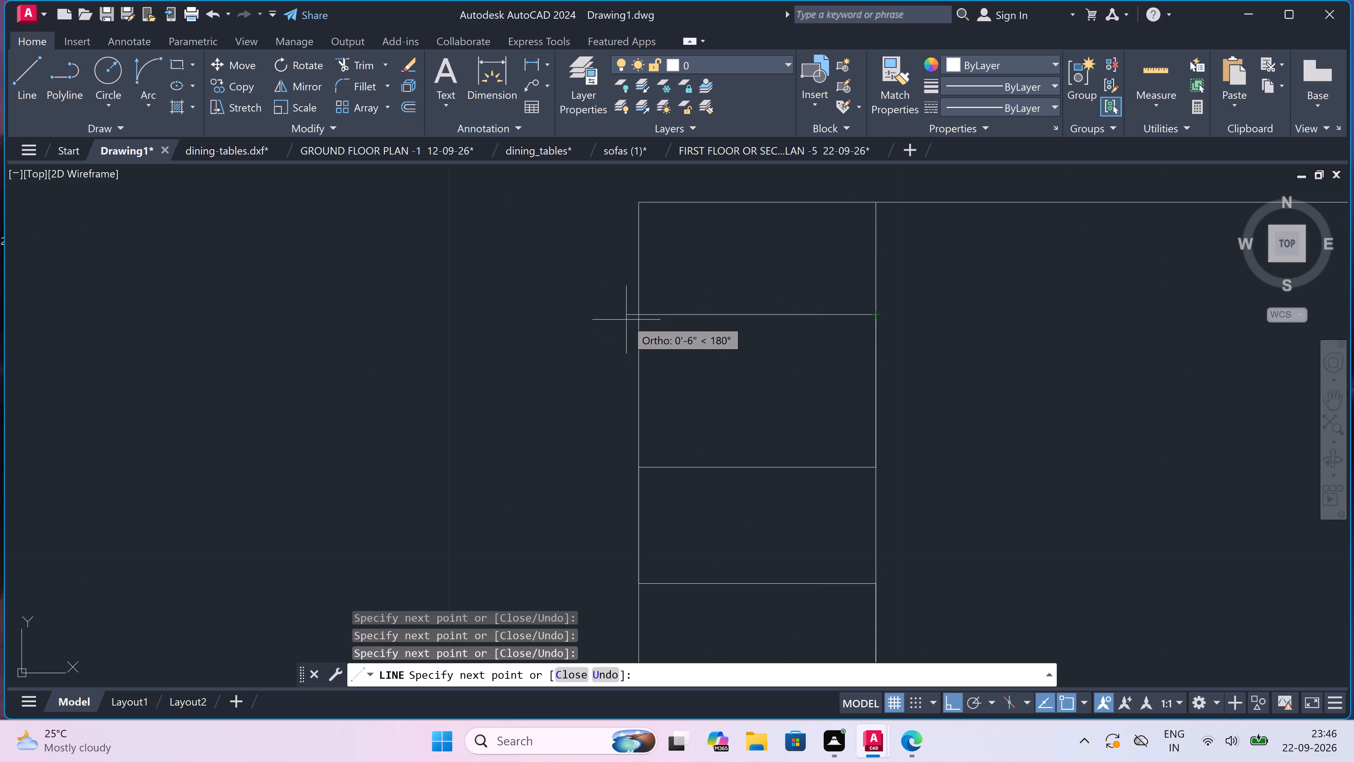
{"action": "left_click", "coordinate": [632, 316]}
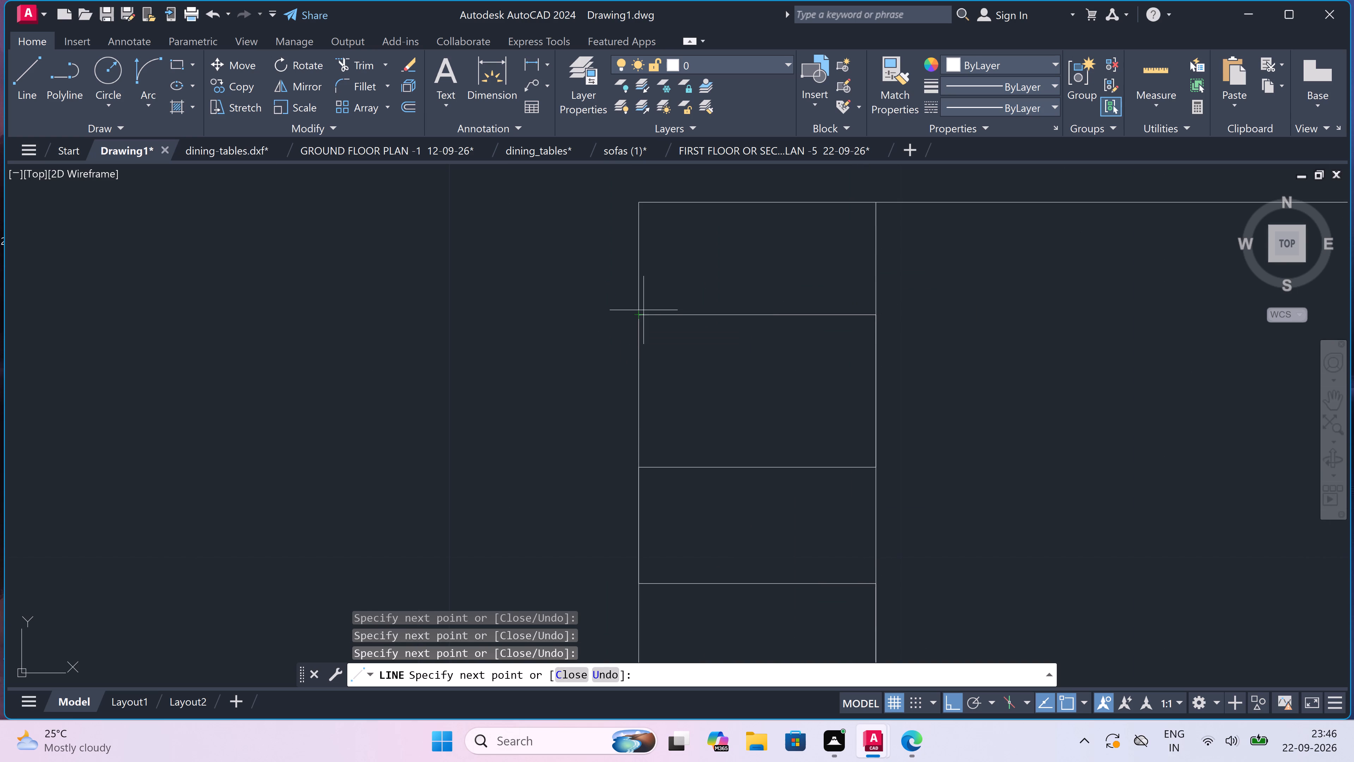
Copy all the brick course lines from the left parapet wall to the right parapet, using the wall's bottom corner as base point.
{"action": "key", "text": "Escape"}
{"action": "scroll", "coordinate": [743, 252], "scroll_direction": "down", "scroll_amount": 3}
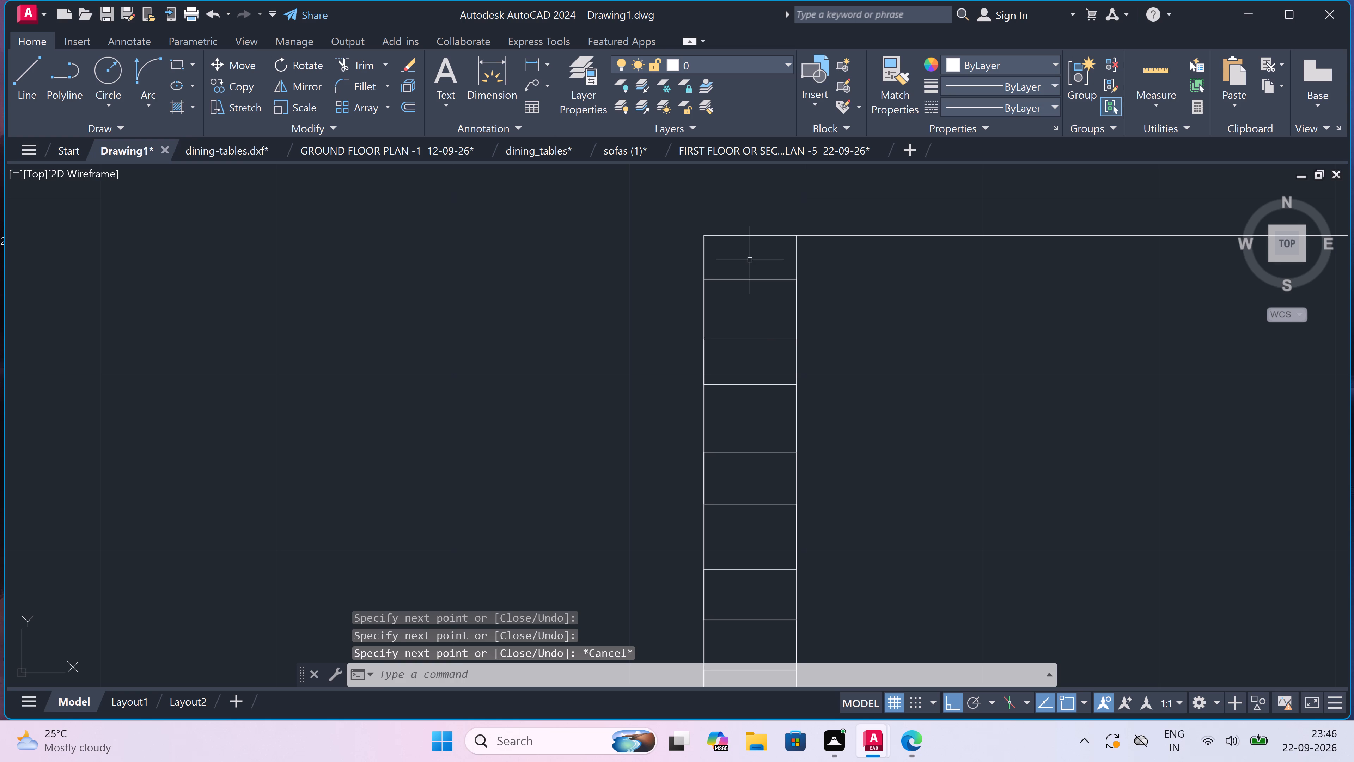
{"action": "left_click_drag", "start_coordinate": [750, 260], "coordinate": [753, 265]}
{"action": "scroll", "coordinate": [752, 349], "scroll_direction": "down", "scroll_amount": 7}
{"action": "scroll", "coordinate": [754, 369], "scroll_direction": "up", "scroll_amount": 7}
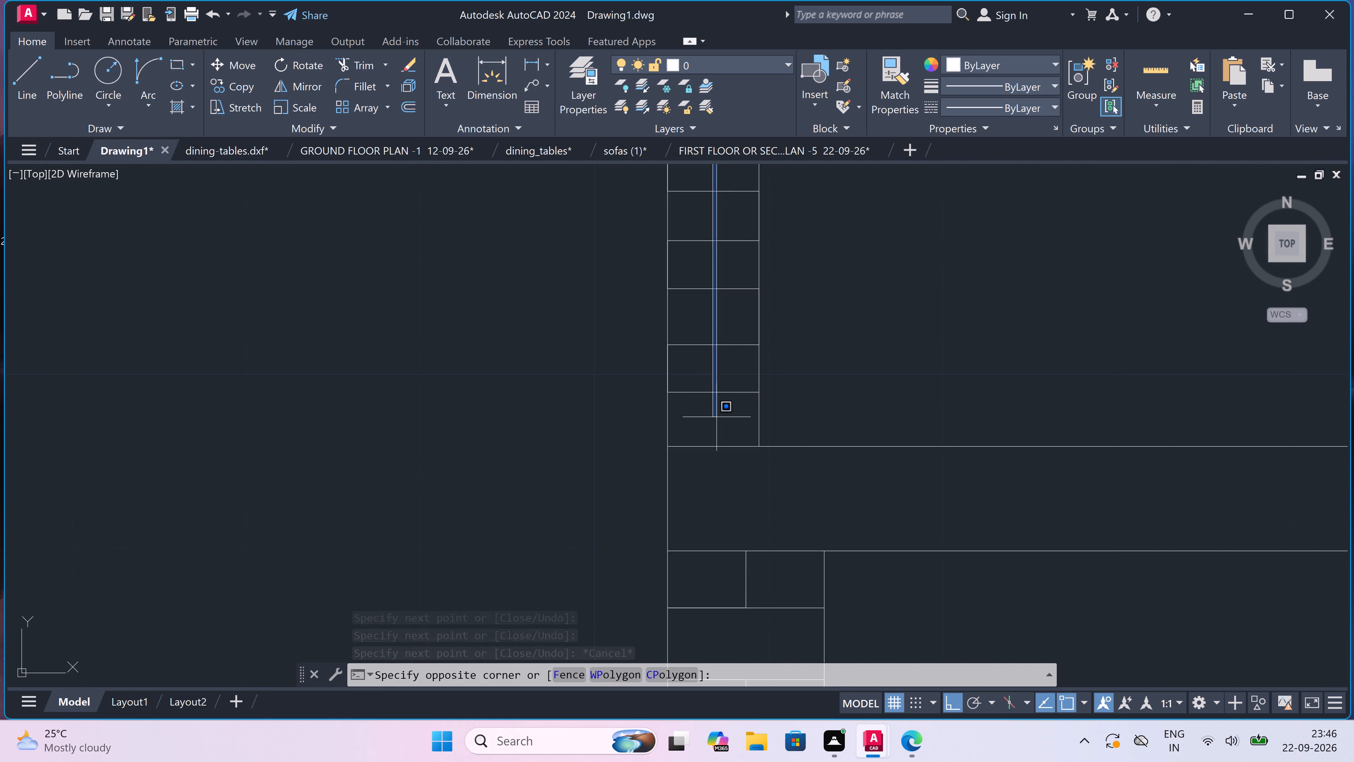
{"action": "left_click", "coordinate": [705, 419]}
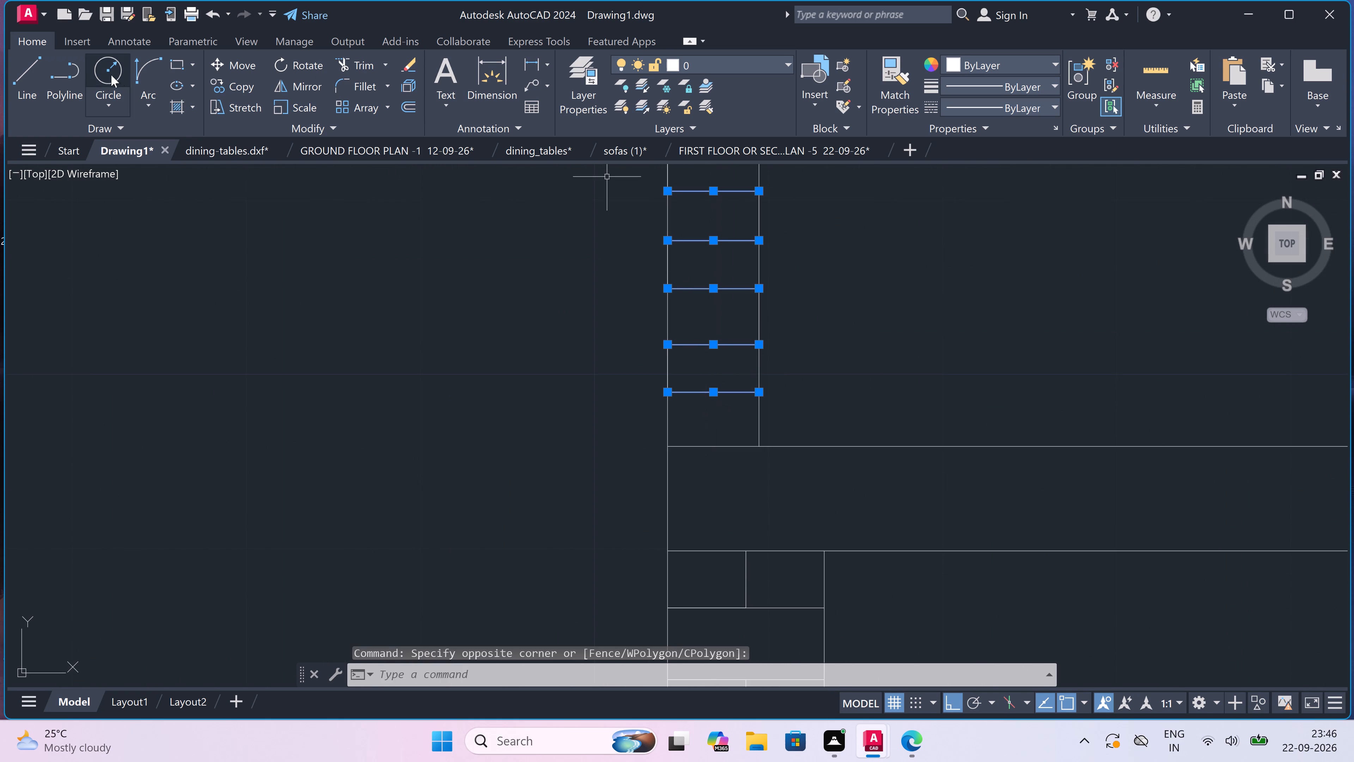
{"action": "left_click", "coordinate": [221, 80]}
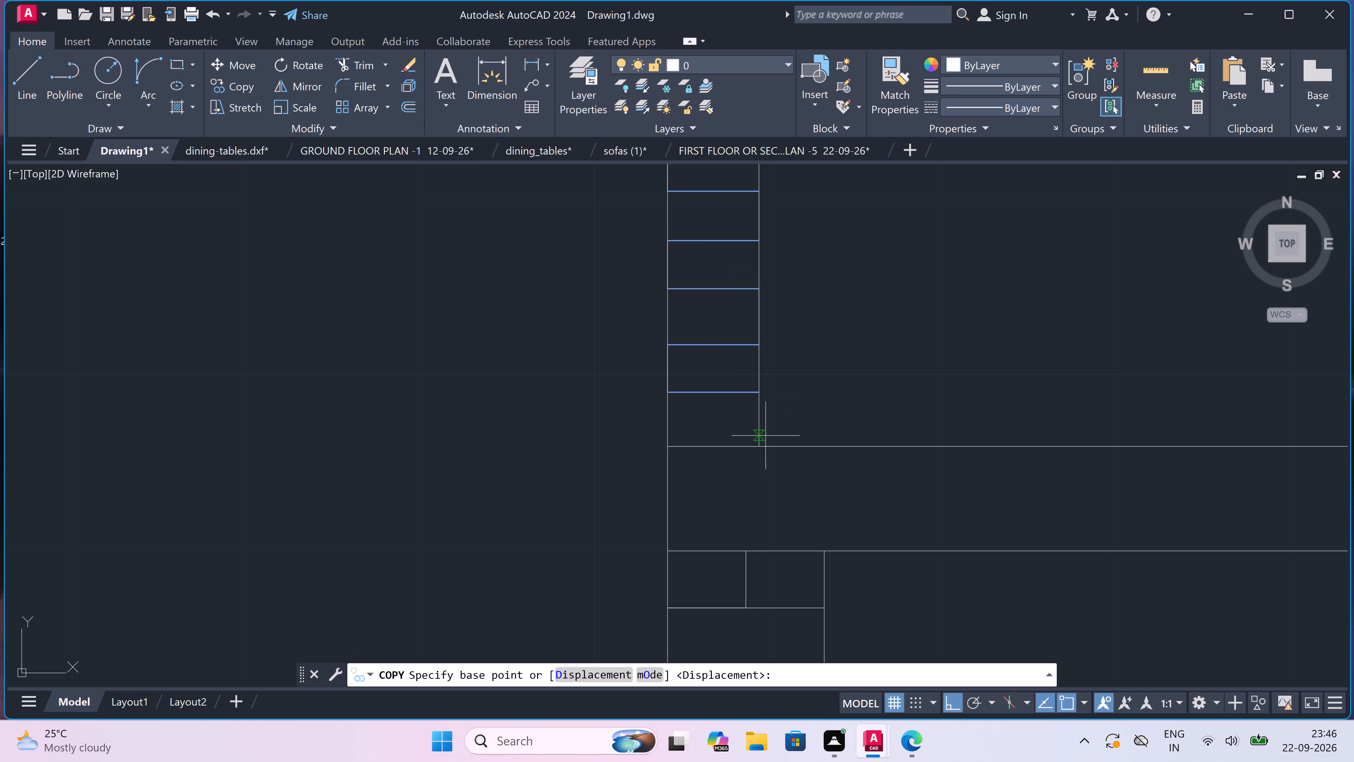
{"action": "left_click", "coordinate": [757, 441]}
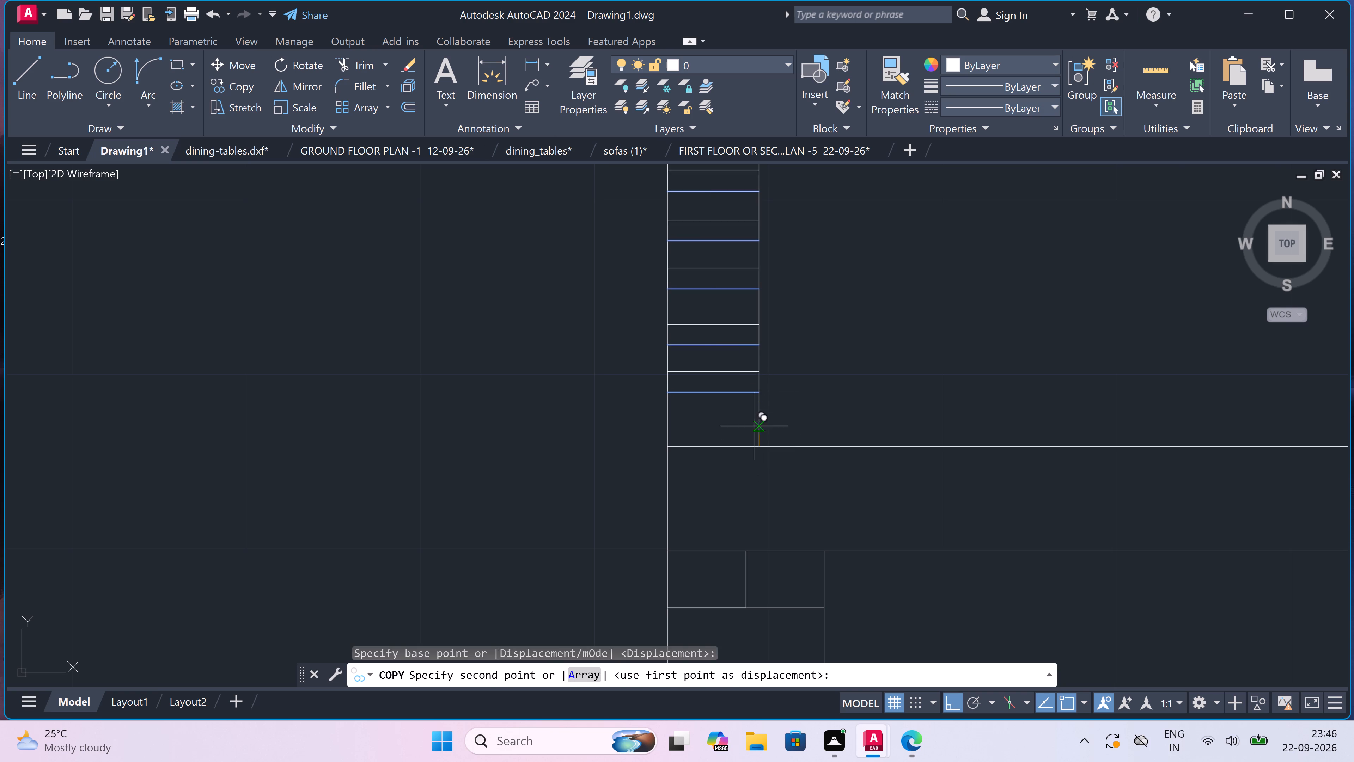
{"action": "scroll", "coordinate": [706, 345], "scroll_direction": "down", "scroll_amount": 5}
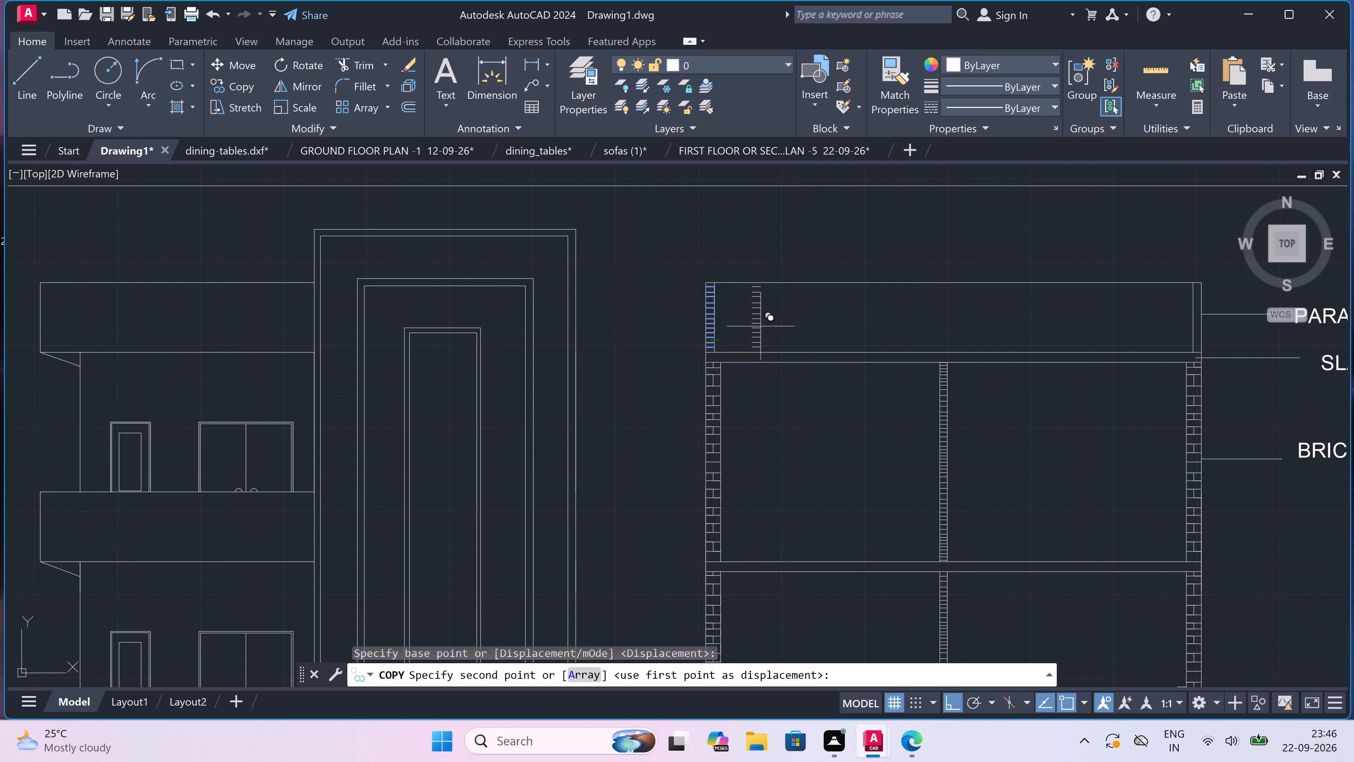
{"action": "scroll", "coordinate": [1125, 312], "scroll_direction": "up", "scroll_amount": 2}
{"action": "scroll", "coordinate": [1190, 297], "scroll_direction": "up", "scroll_amount": 1}
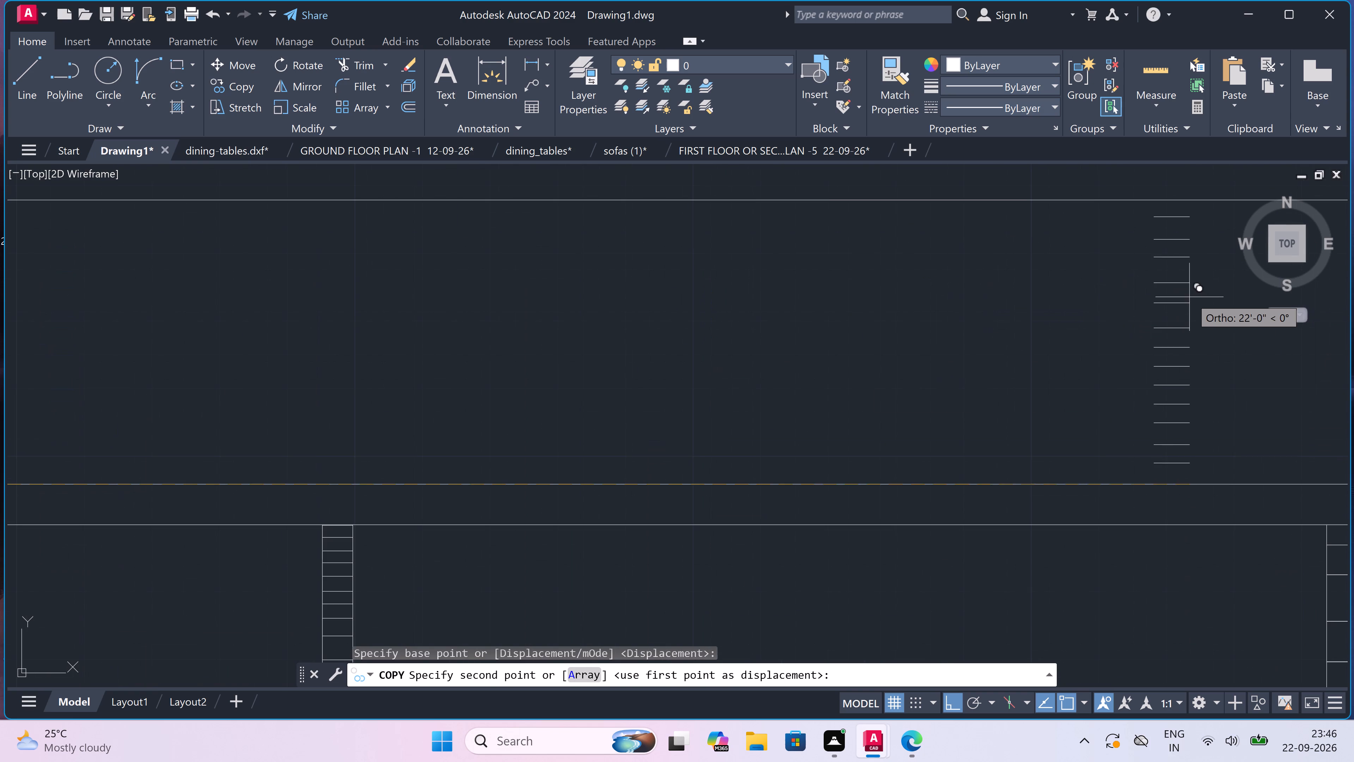
{"action": "scroll", "coordinate": [732, 386], "scroll_direction": "down", "scroll_amount": 3}
{"action": "scroll", "coordinate": [887, 404], "scroll_direction": "up", "scroll_amount": 2}
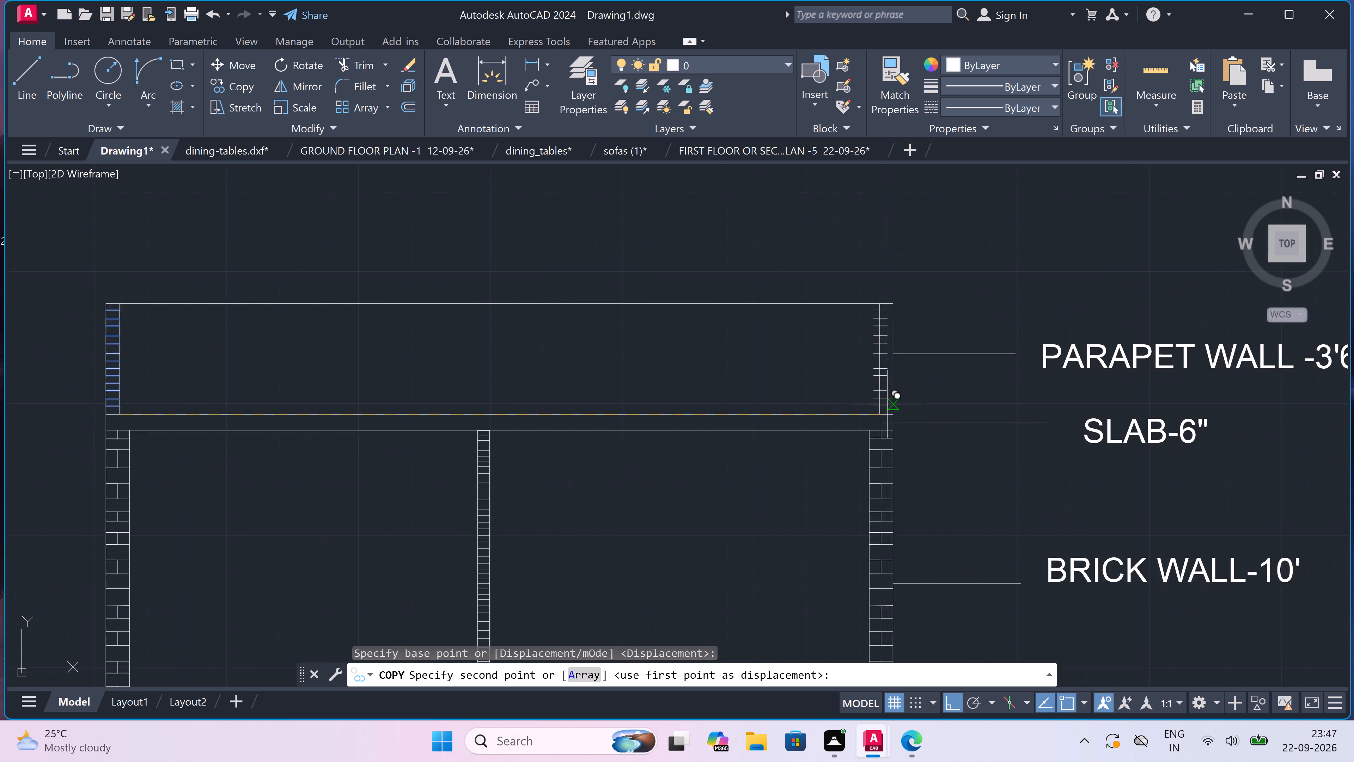
{"action": "scroll", "coordinate": [887, 404], "scroll_direction": "up", "scroll_amount": 1}
{"action": "scroll", "coordinate": [899, 432], "scroll_direction": "up", "scroll_amount": 2}
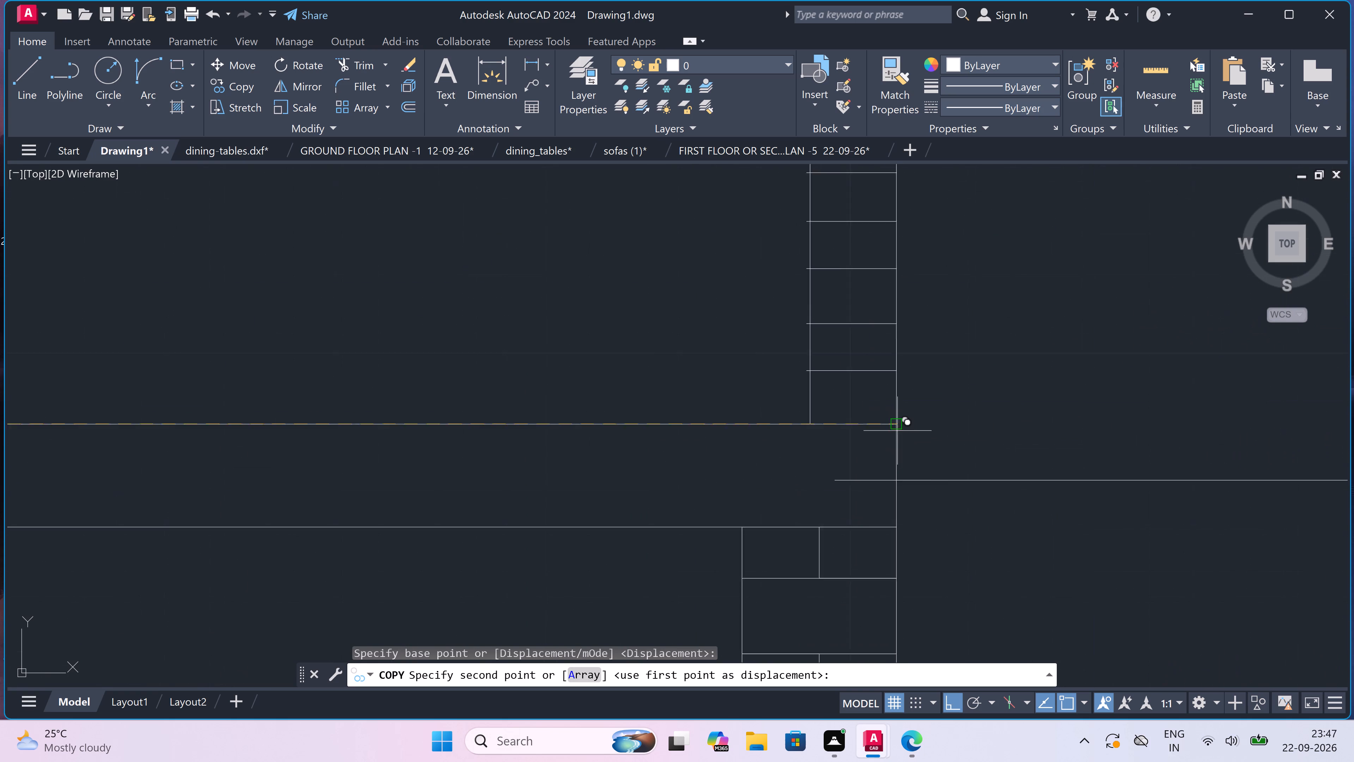
{"action": "scroll", "coordinate": [897, 431], "scroll_direction": "up", "scroll_amount": 2}
{"action": "left_click", "coordinate": [892, 416]}
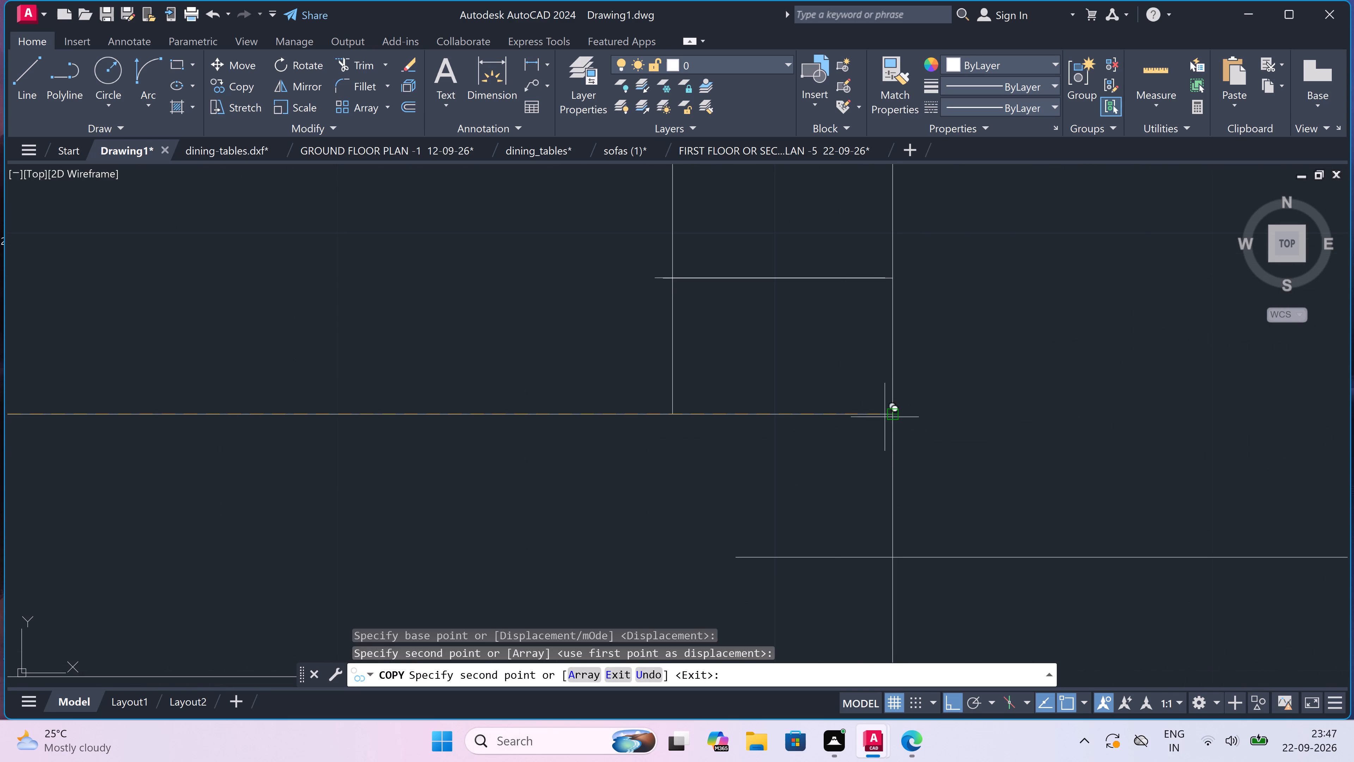
{"action": "key", "text": "Escape"}
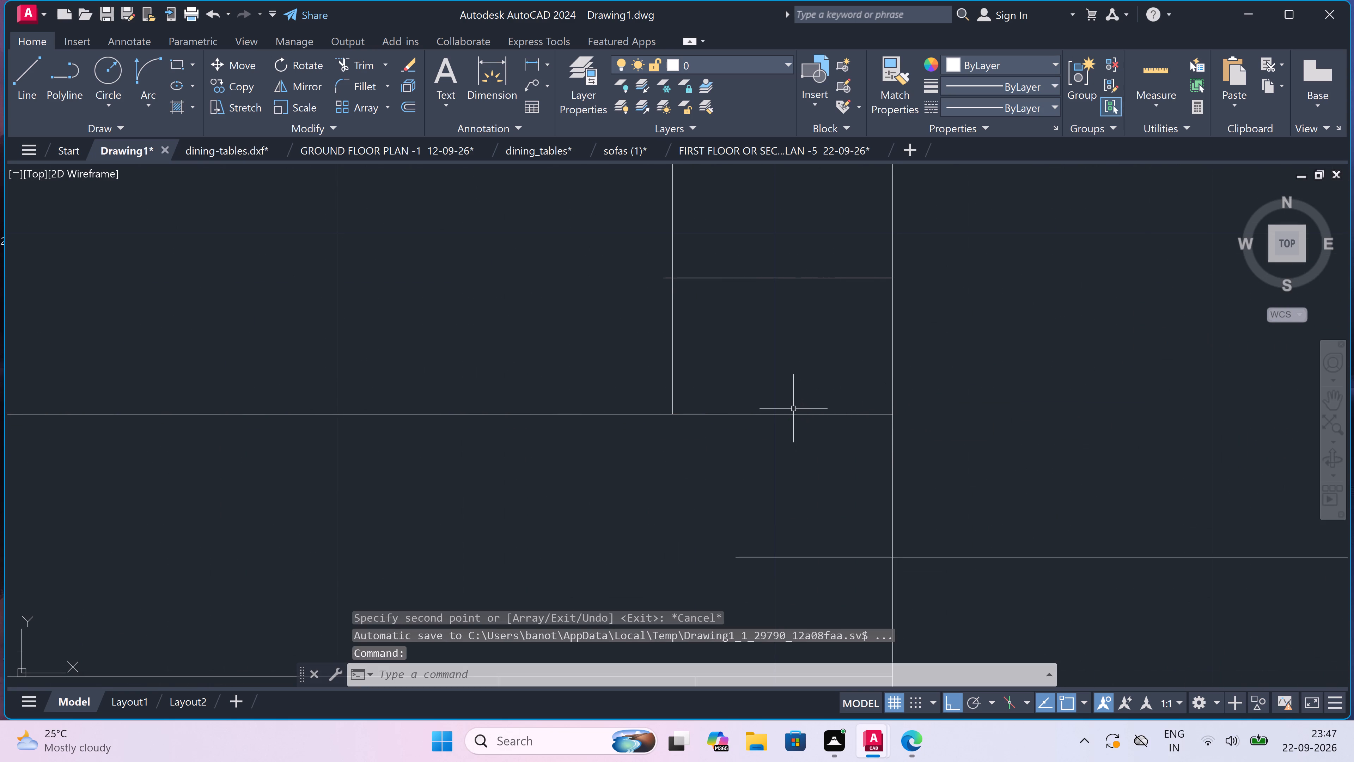
Trim the ends of the lowest three course lines that project past the inner face of the right parapet wall.
{"action": "key", "text": "e"}
{"action": "key", "text": "Escape"}
{"action": "type", "text": "TR"}
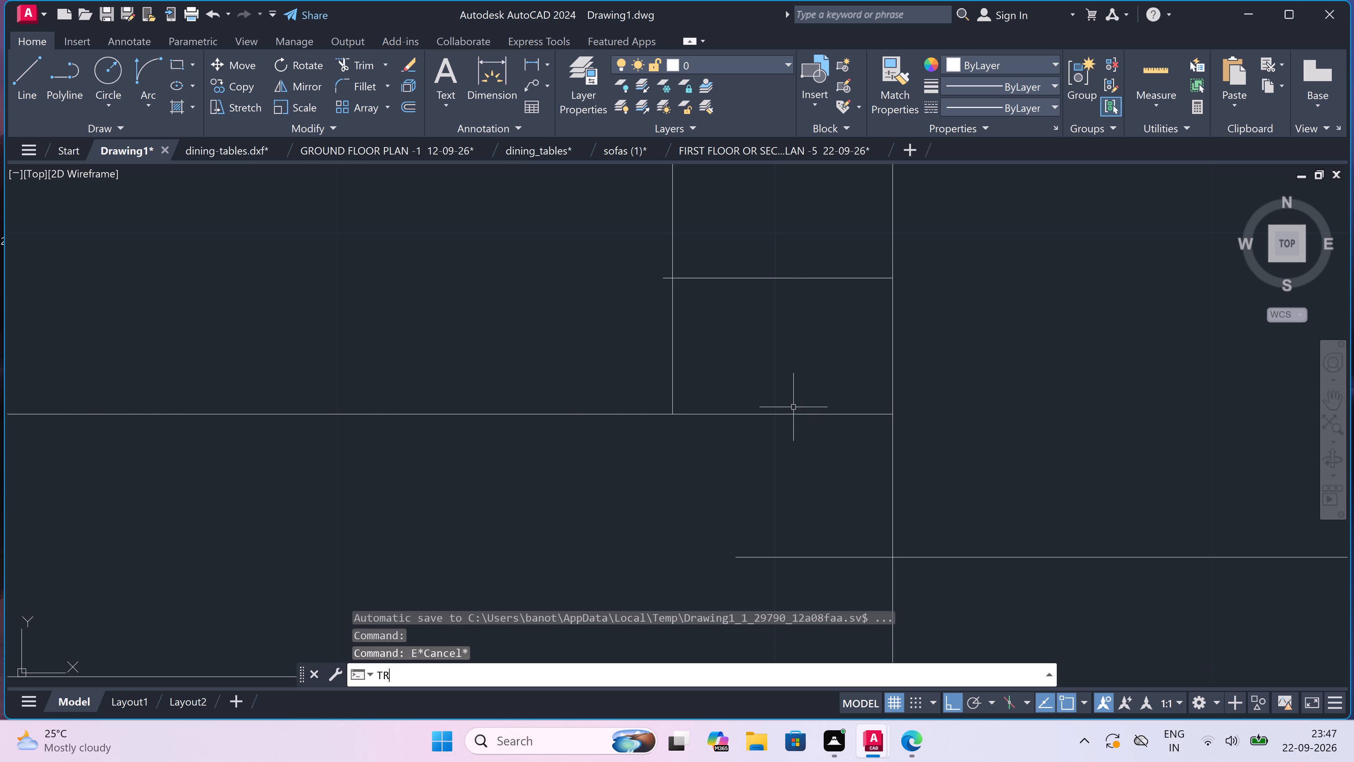
{"action": "key", "text": "space"}
{"action": "scroll", "coordinate": [764, 407], "scroll_direction": "down", "scroll_amount": 3}
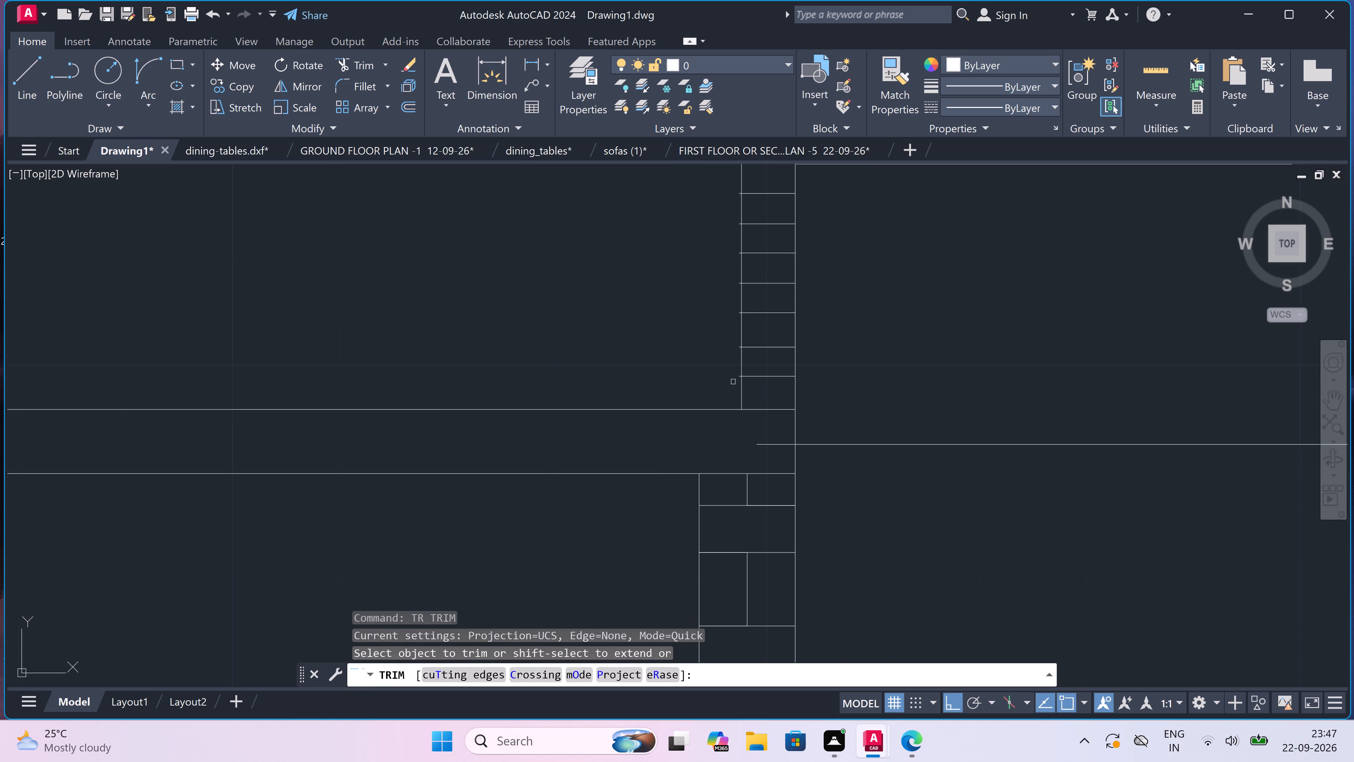
{"action": "scroll", "coordinate": [737, 380], "scroll_direction": "up", "scroll_amount": 5}
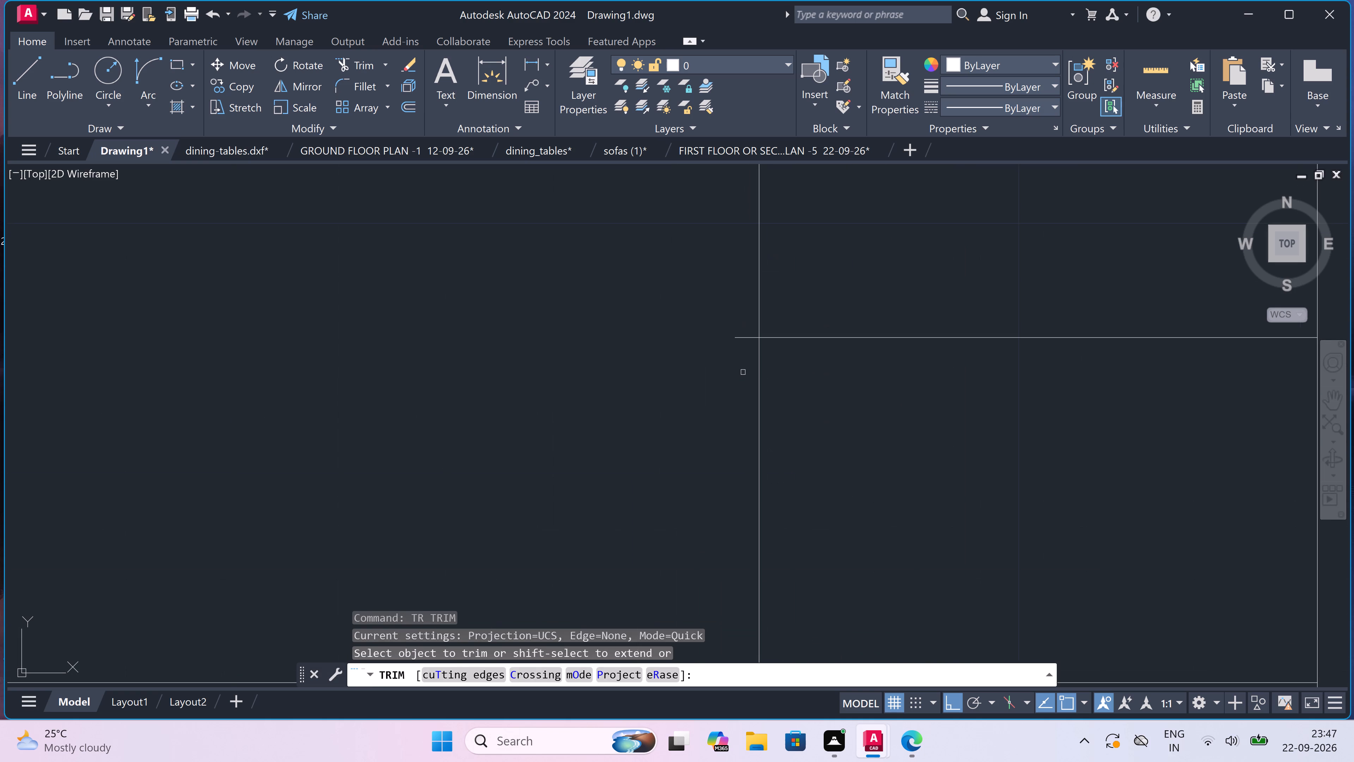
{"action": "left_click", "coordinate": [743, 335]}
{"action": "scroll", "coordinate": [732, 388], "scroll_direction": "down", "scroll_amount": 3}
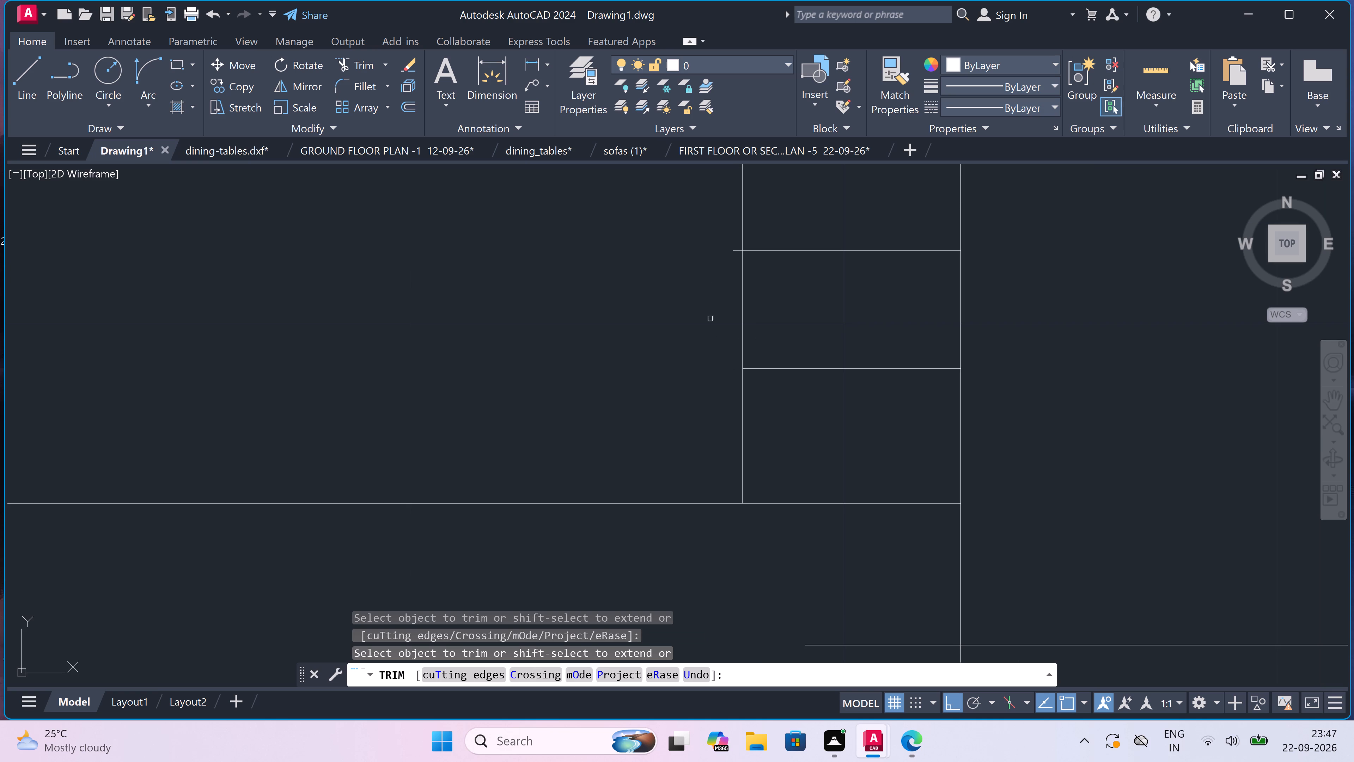
{"action": "scroll", "coordinate": [726, 242], "scroll_direction": "up", "scroll_amount": 3}
{"action": "left_click", "coordinate": [747, 254]}
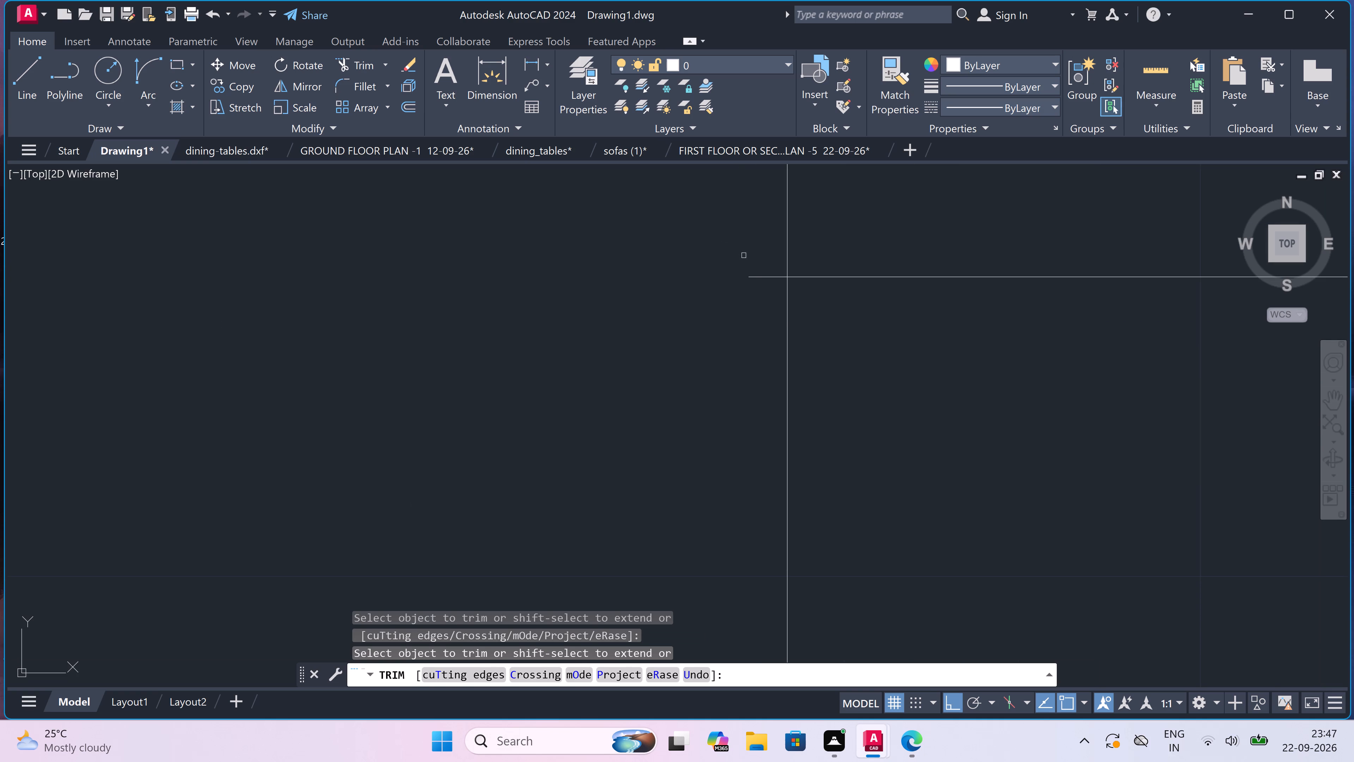
{"action": "left_click", "coordinate": [759, 321]}
{"action": "scroll", "coordinate": [759, 321], "scroll_direction": "down", "scroll_amount": 6}
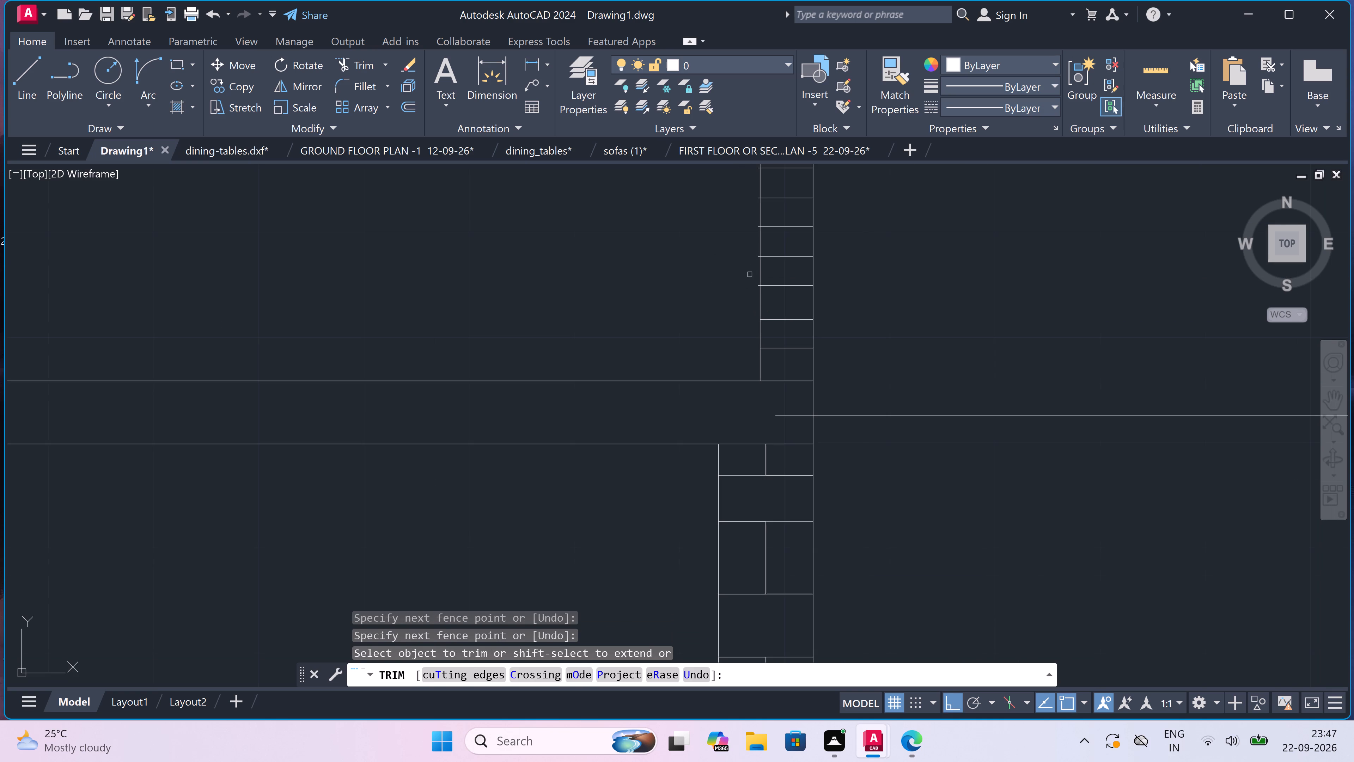
{"action": "scroll", "coordinate": [763, 261], "scroll_direction": "up", "scroll_amount": 4}
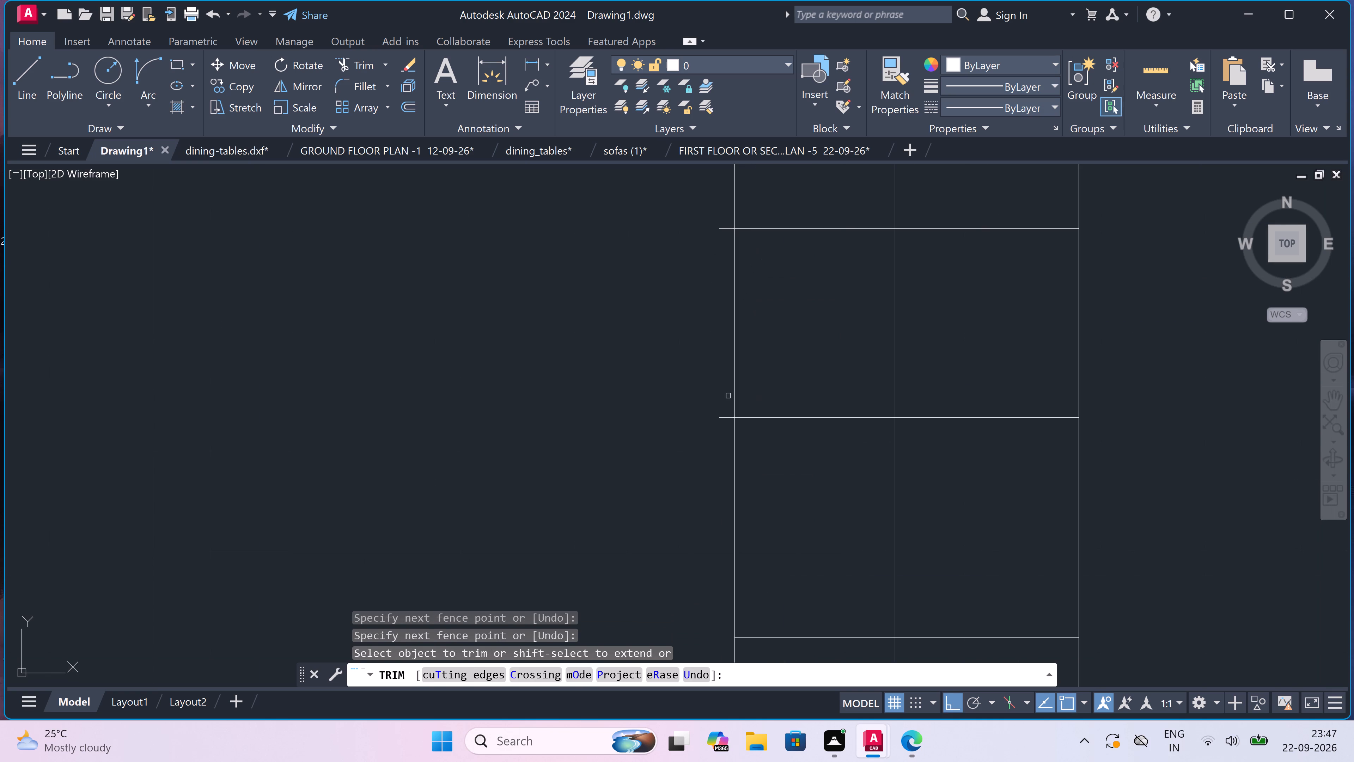
{"action": "left_click_drag", "start_coordinate": [728, 396], "coordinate": [728, 404]}
{"action": "left_click", "coordinate": [727, 457]}
Trim the projecting ends of the fourth to seventh course lines at the right parapet wall's inner face.
{"action": "scroll", "coordinate": [727, 456], "scroll_direction": "down", "scroll_amount": 3}
{"action": "scroll", "coordinate": [718, 340], "scroll_direction": "up", "scroll_amount": 1}
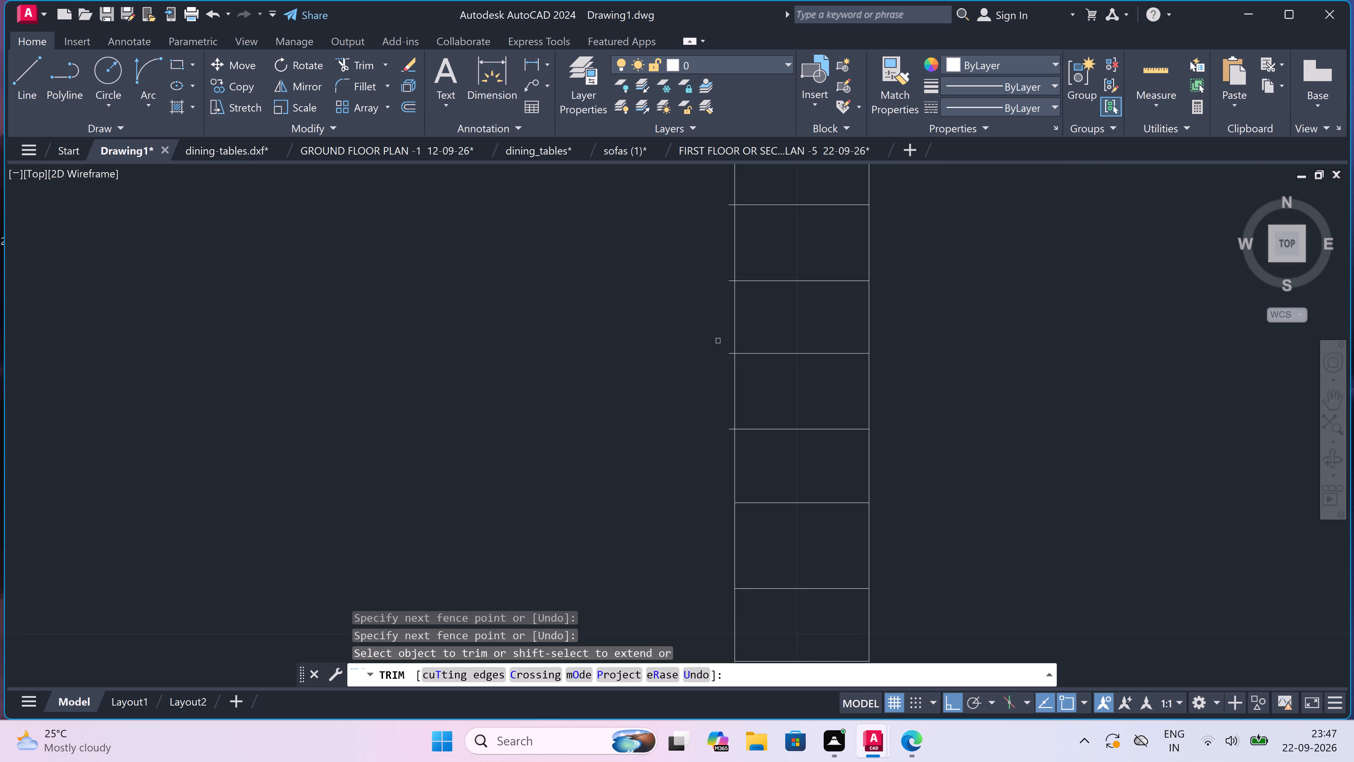
{"action": "scroll", "coordinate": [720, 338], "scroll_direction": "up", "scroll_amount": 2}
{"action": "left_click", "coordinate": [750, 327]}
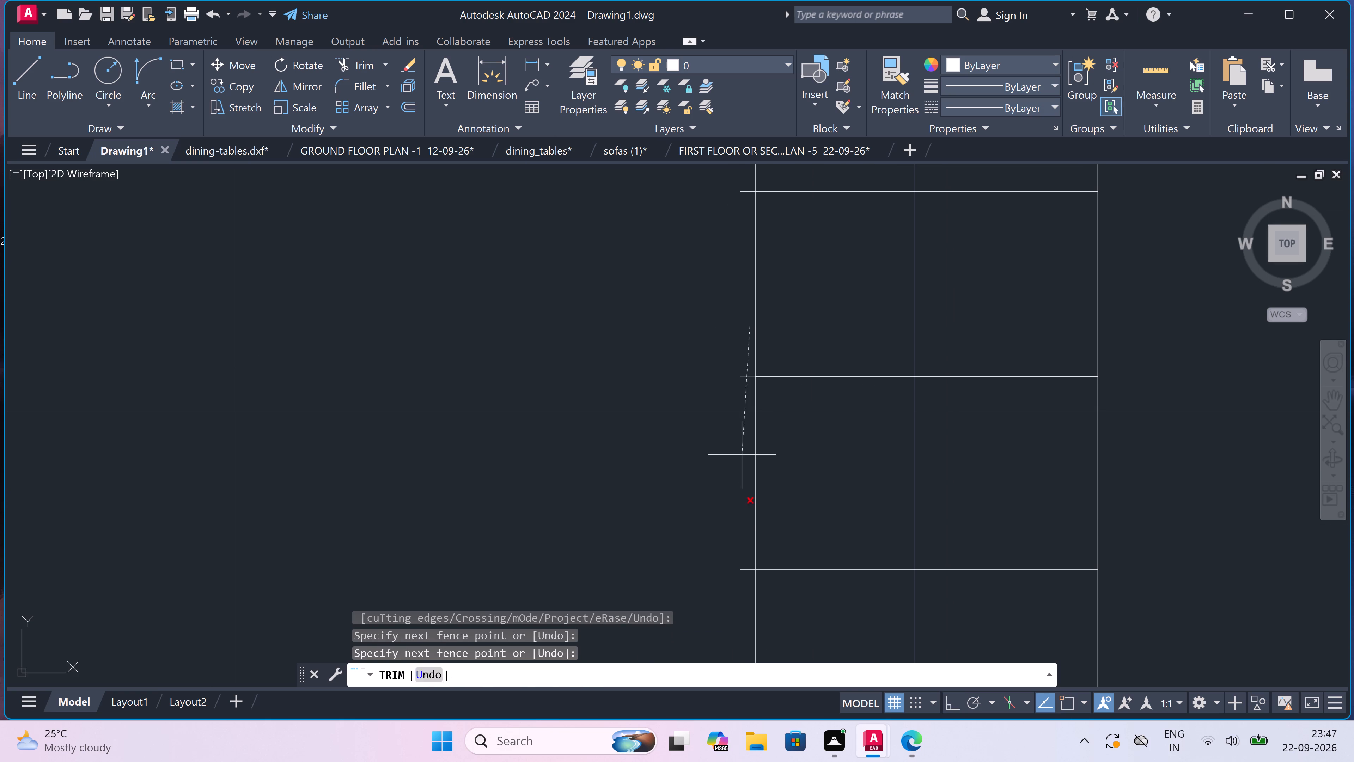
{"action": "left_click", "coordinate": [745, 580]}
{"action": "scroll", "coordinate": [745, 580], "scroll_direction": "down", "scroll_amount": 2}
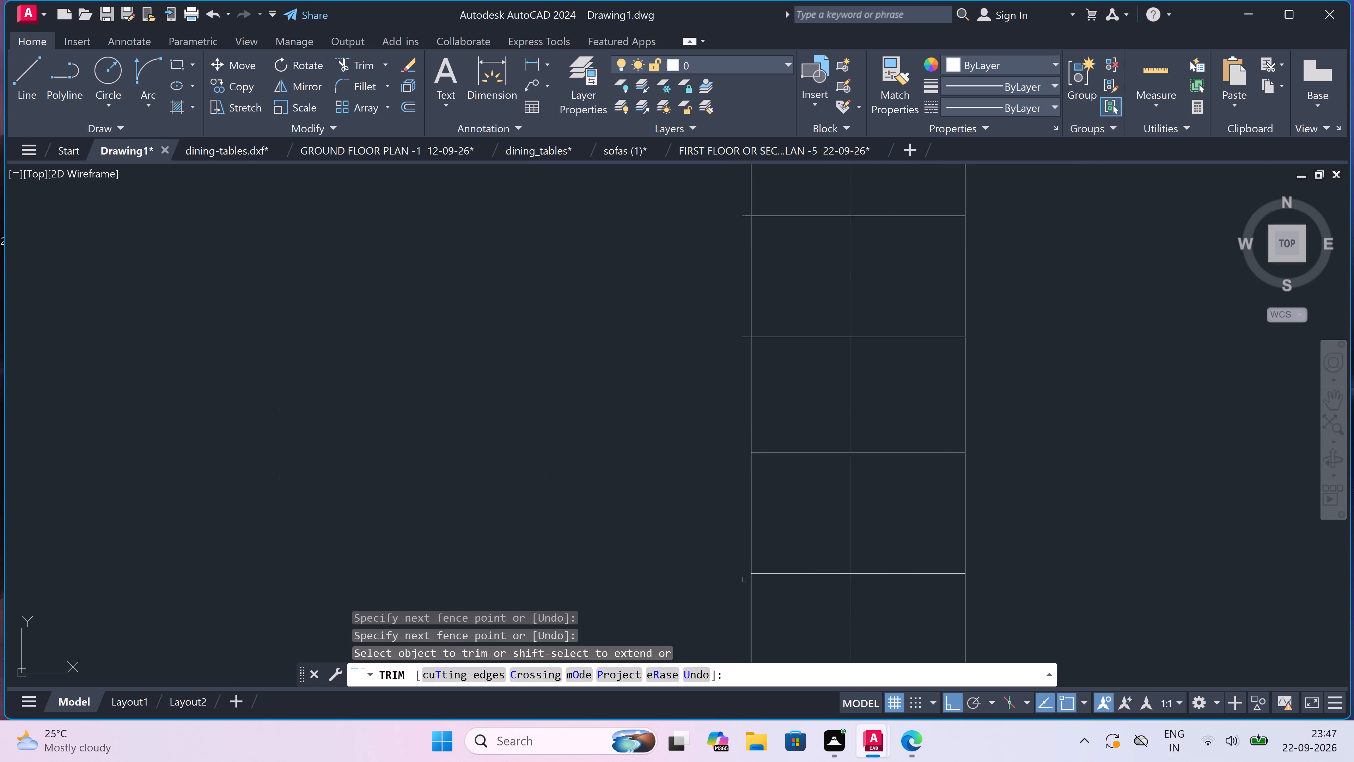
{"action": "scroll", "coordinate": [728, 383], "scroll_direction": "up", "scroll_amount": 2}
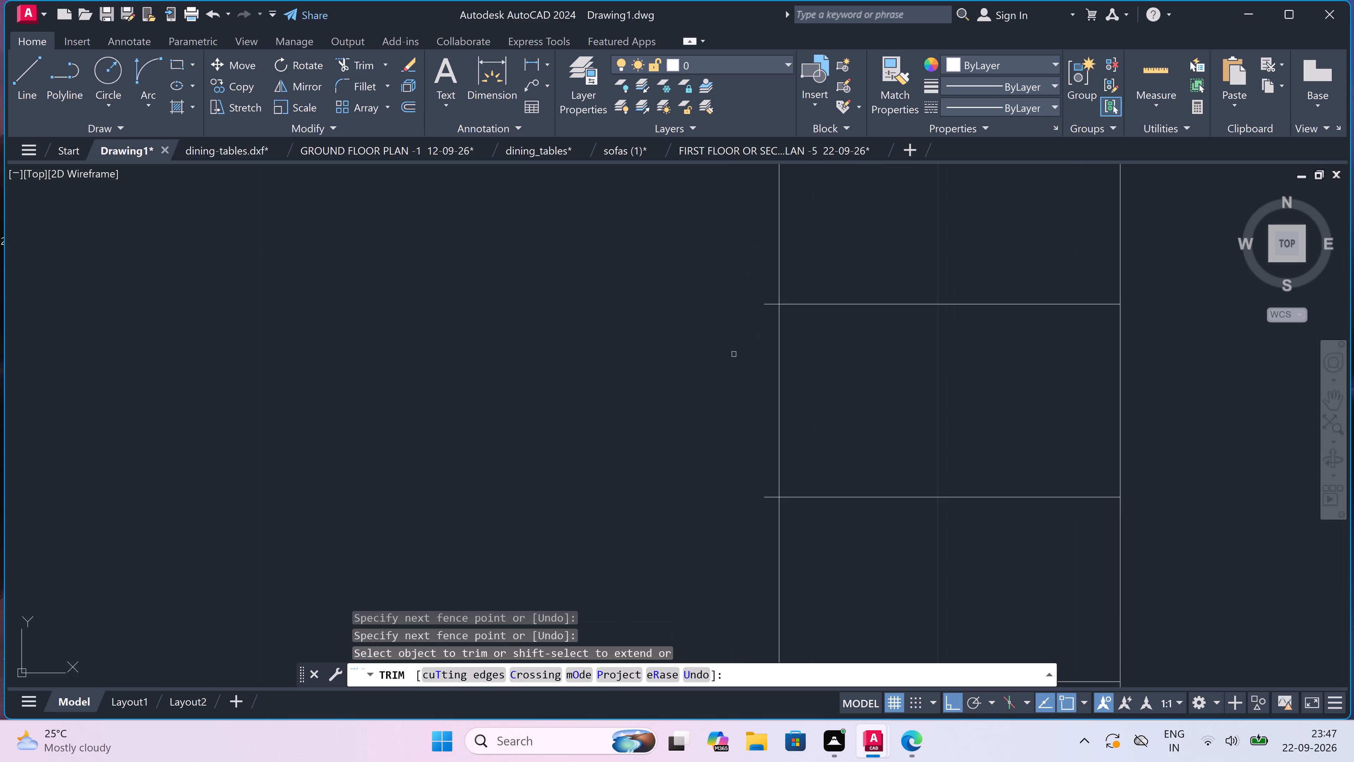
{"action": "left_click_drag", "start_coordinate": [768, 269], "coordinate": [770, 280]}
{"action": "left_click", "coordinate": [769, 504]}
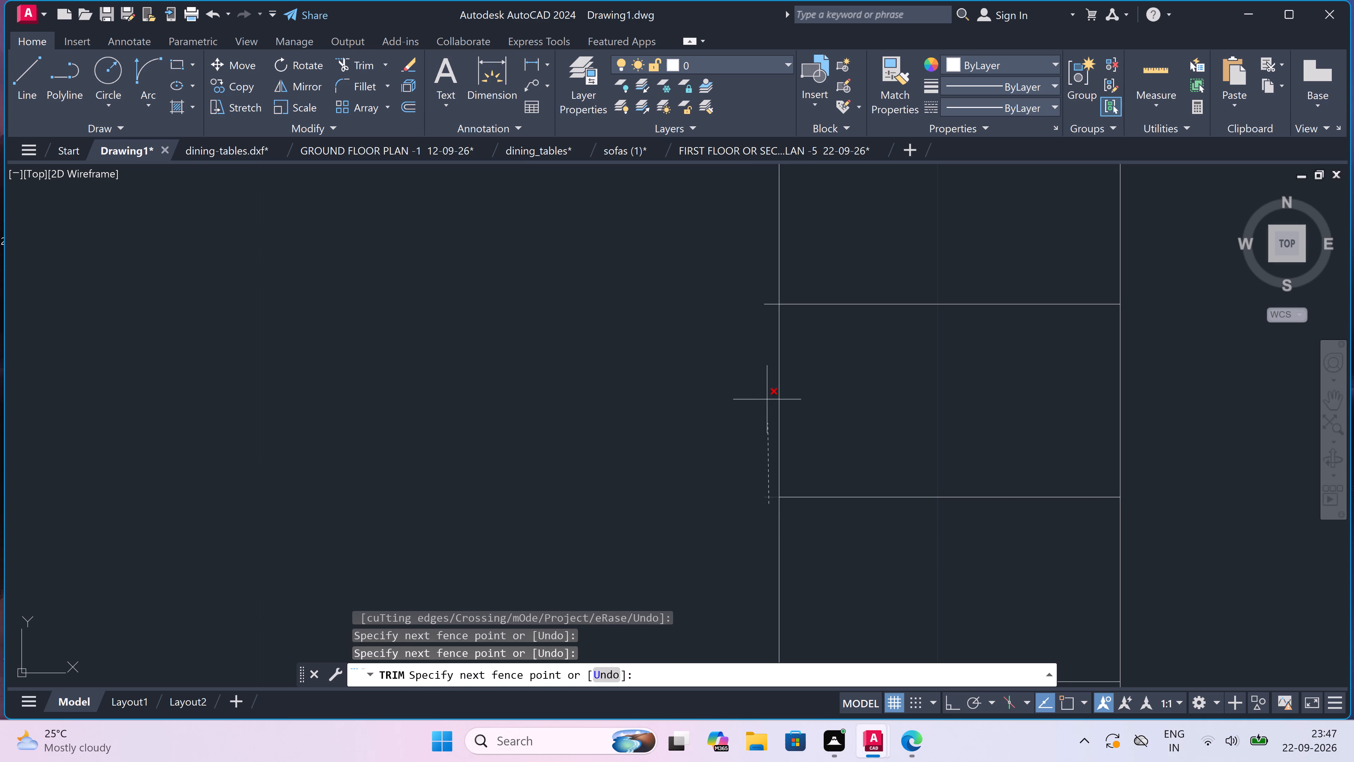
{"action": "left_click", "coordinate": [769, 294]}
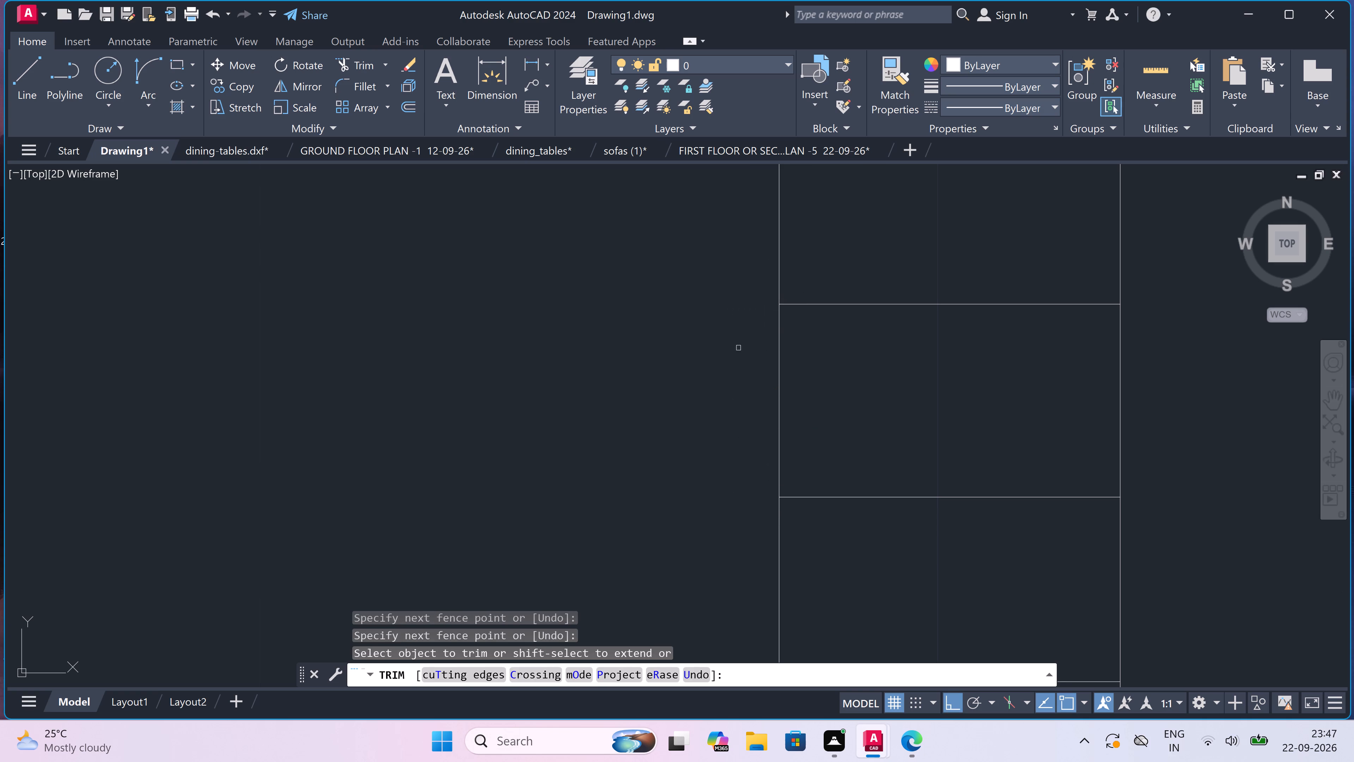
Trim the projecting ends of the eighth, ninth and tenth course lines at the right parapet wall's inner face.
{"action": "scroll", "coordinate": [721, 439], "scroll_direction": "down", "scroll_amount": 6}
{"action": "scroll", "coordinate": [719, 390], "scroll_direction": "up", "scroll_amount": 3}
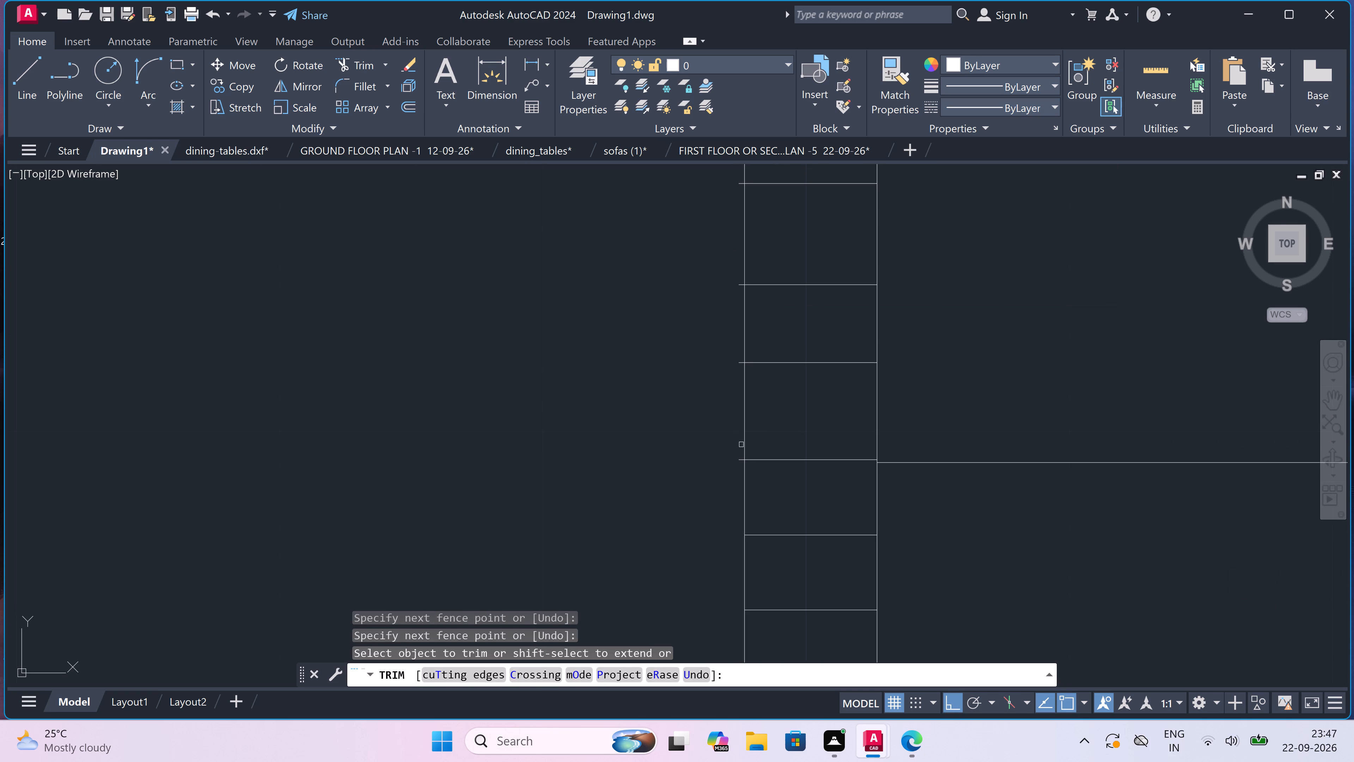
{"action": "scroll", "coordinate": [733, 464], "scroll_direction": "up", "scroll_amount": 3}
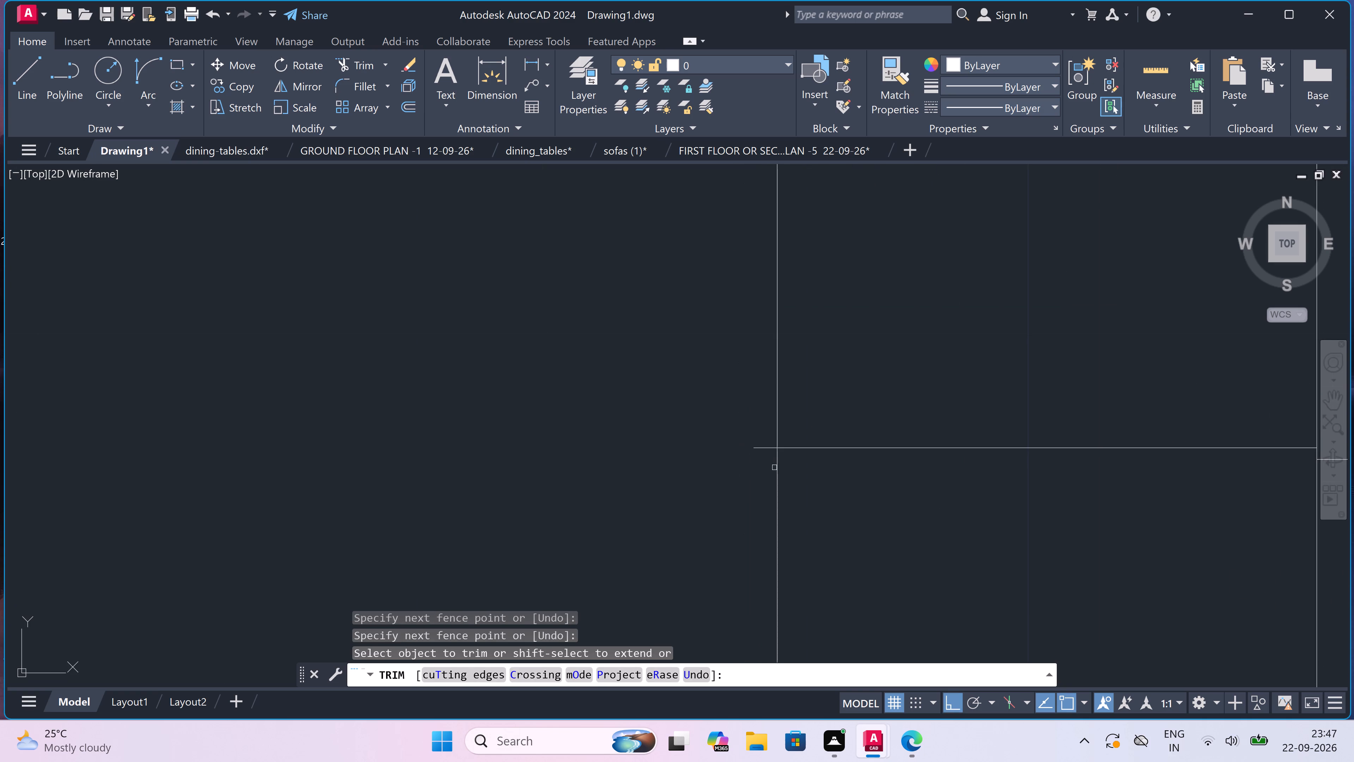
{"action": "left_click", "coordinate": [768, 461]}
{"action": "scroll", "coordinate": [753, 372], "scroll_direction": "down", "scroll_amount": 4}
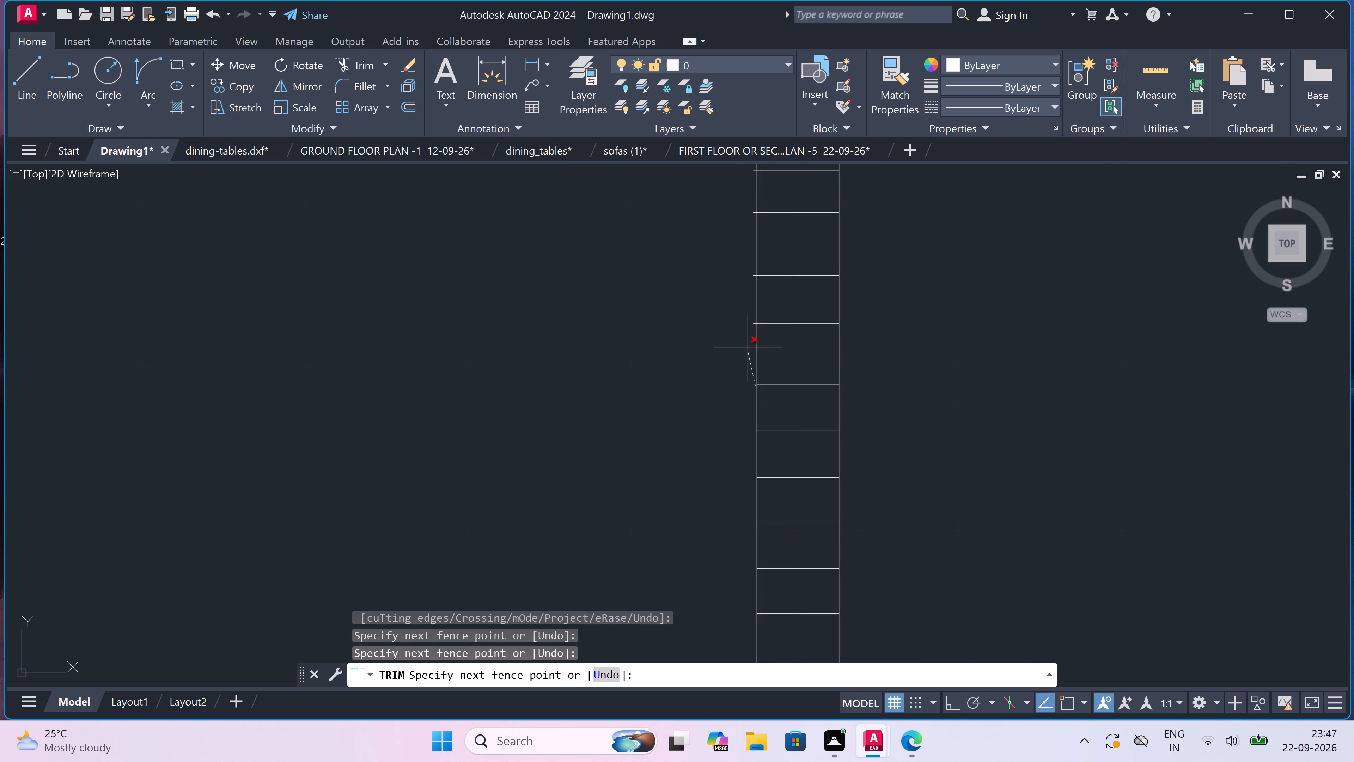
{"action": "scroll", "coordinate": [754, 252], "scroll_direction": "up", "scroll_amount": 2}
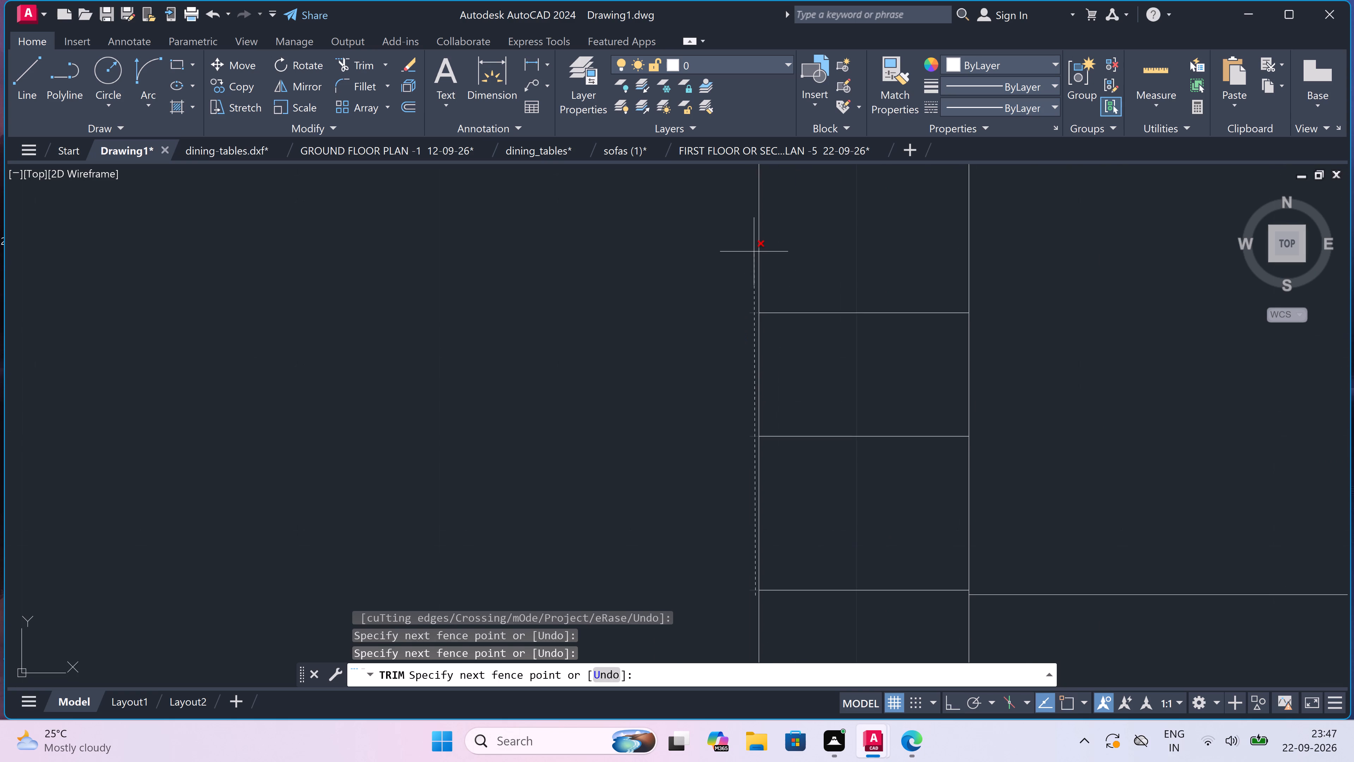
{"action": "left_click", "coordinate": [754, 252]}
Trim the projecting ends of the top three course lines at the right parapet wall's inner face and finish trimming.
{"action": "scroll", "coordinate": [754, 252], "scroll_direction": "down", "scroll_amount": 3}
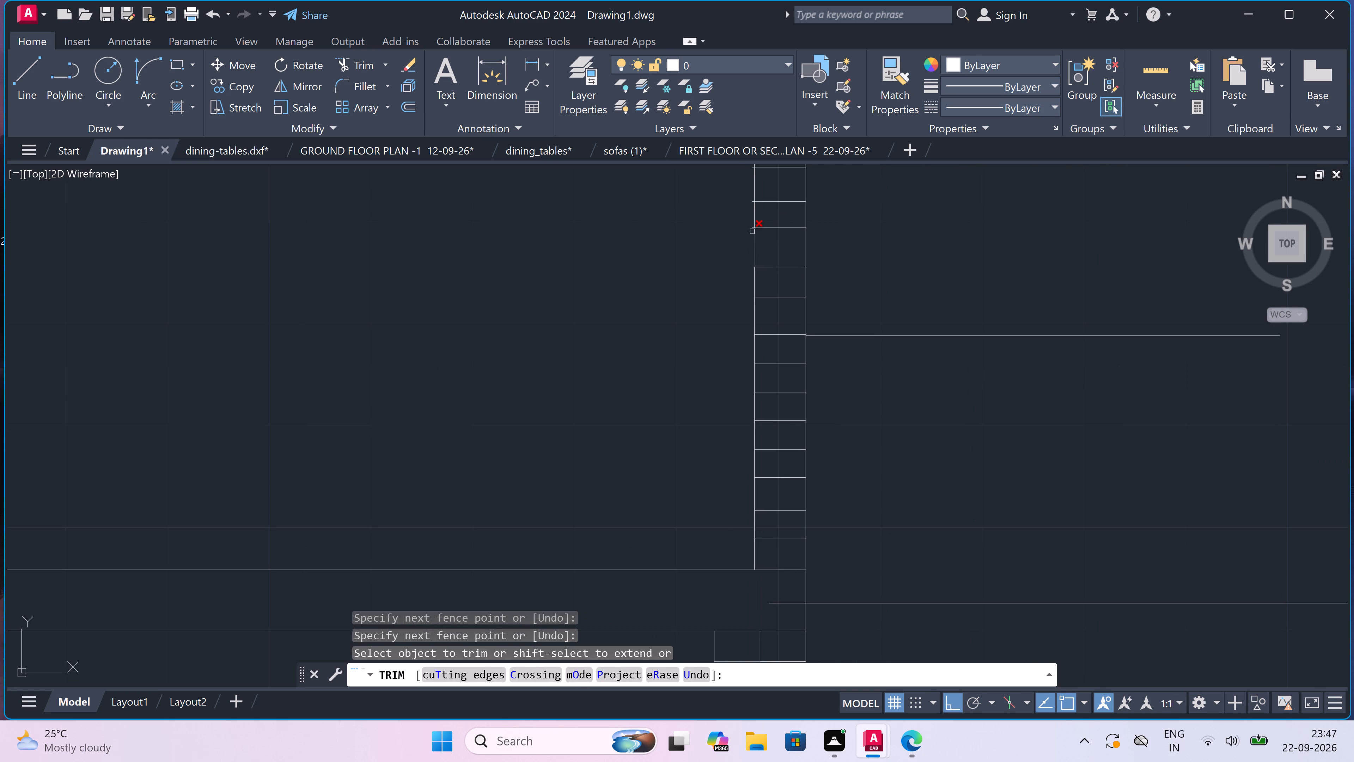
{"action": "scroll", "coordinate": [750, 232], "scroll_direction": "down", "scroll_amount": 5}
{"action": "scroll", "coordinate": [743, 240], "scroll_direction": "up", "scroll_amount": 3}
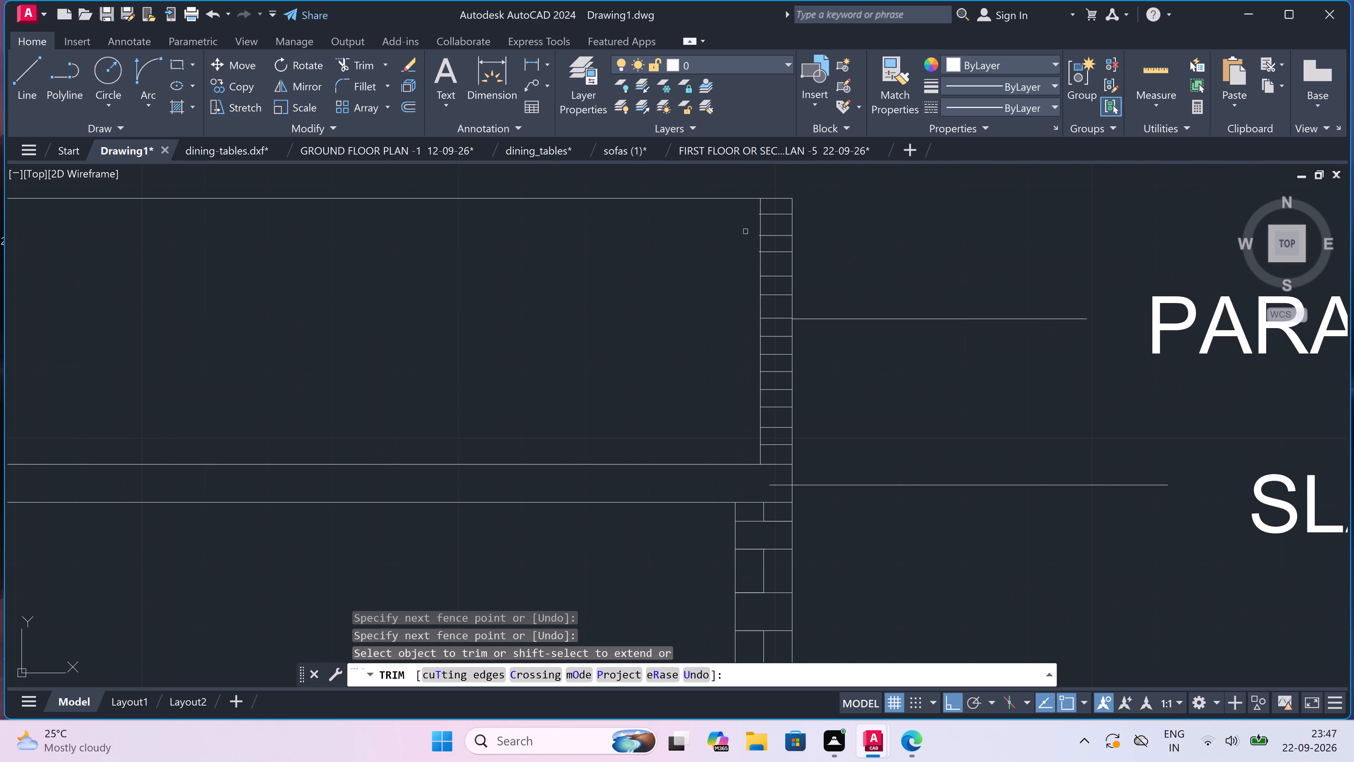
{"action": "scroll", "coordinate": [763, 204], "scroll_direction": "up", "scroll_amount": 3}
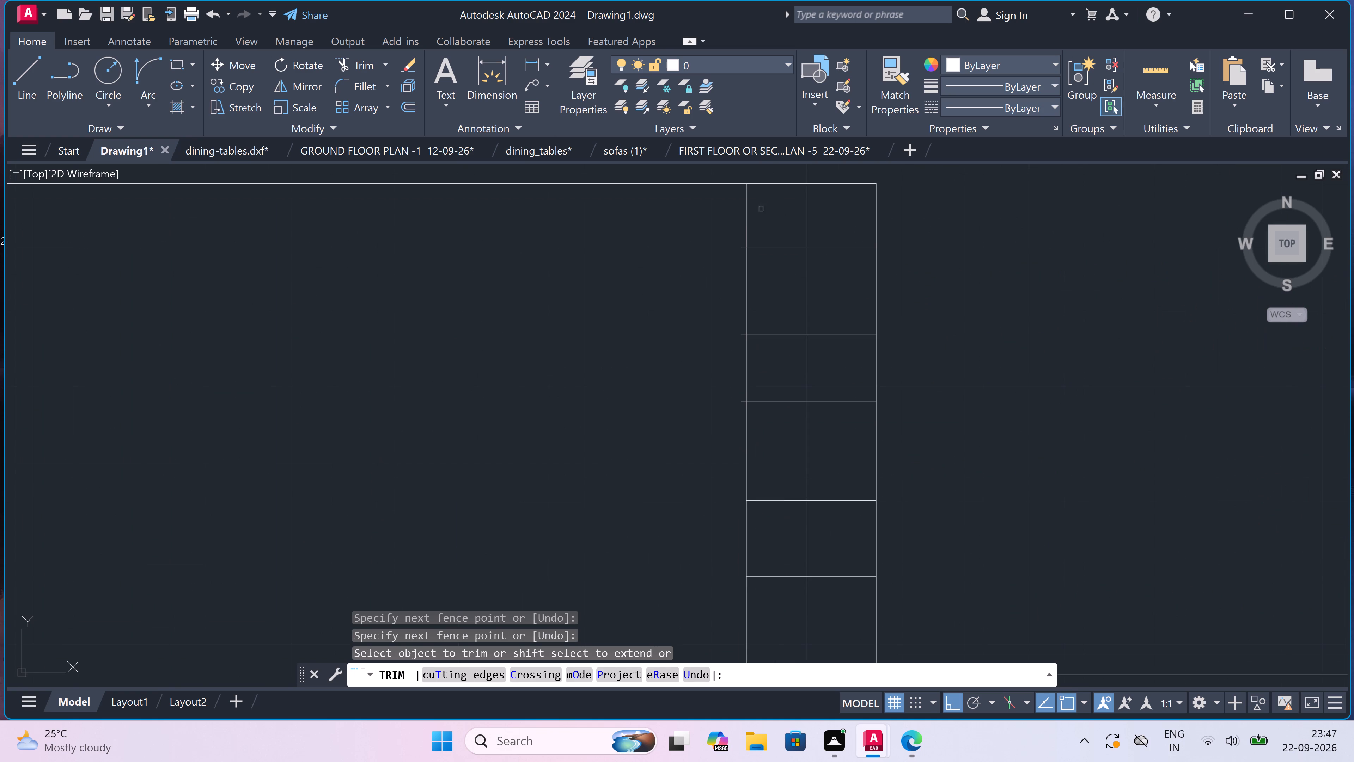
{"action": "scroll", "coordinate": [734, 248], "scroll_direction": "up", "scroll_amount": 1}
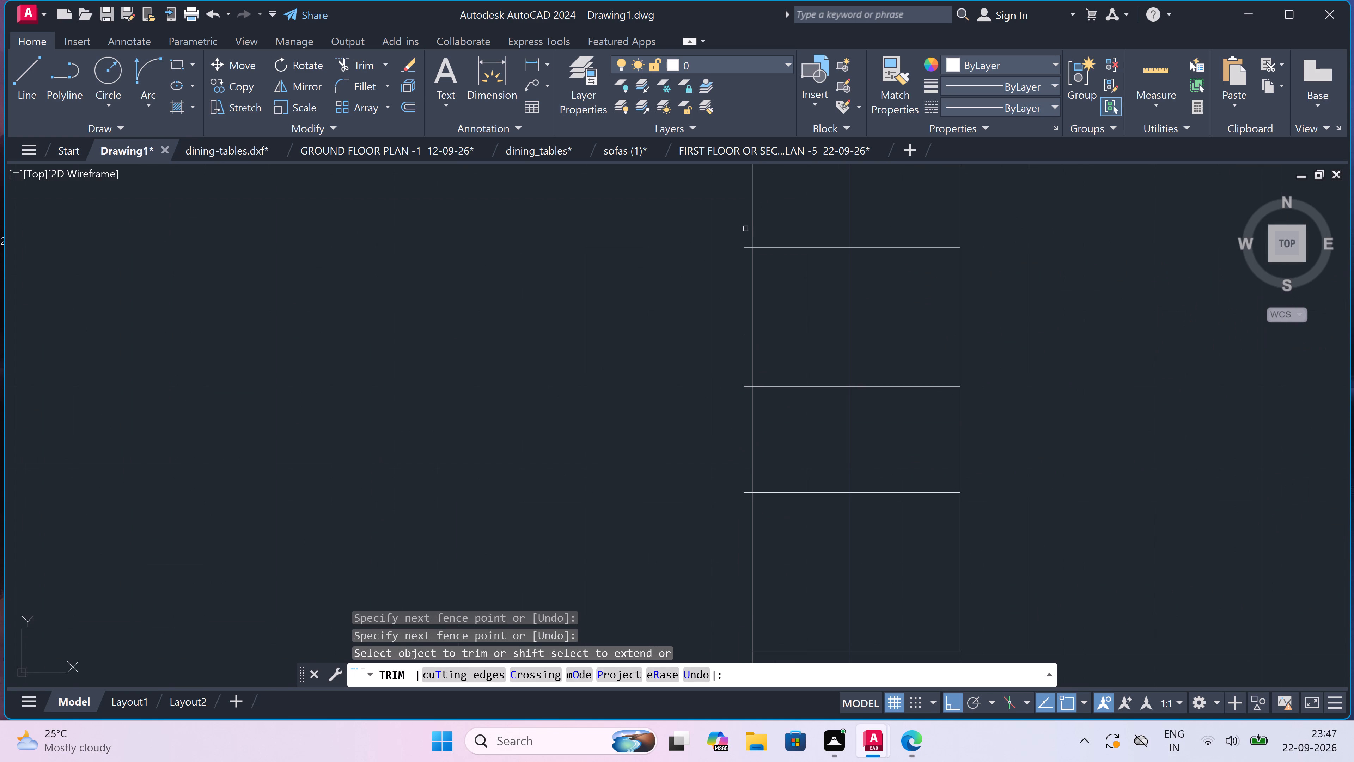
{"action": "left_click", "coordinate": [749, 229]}
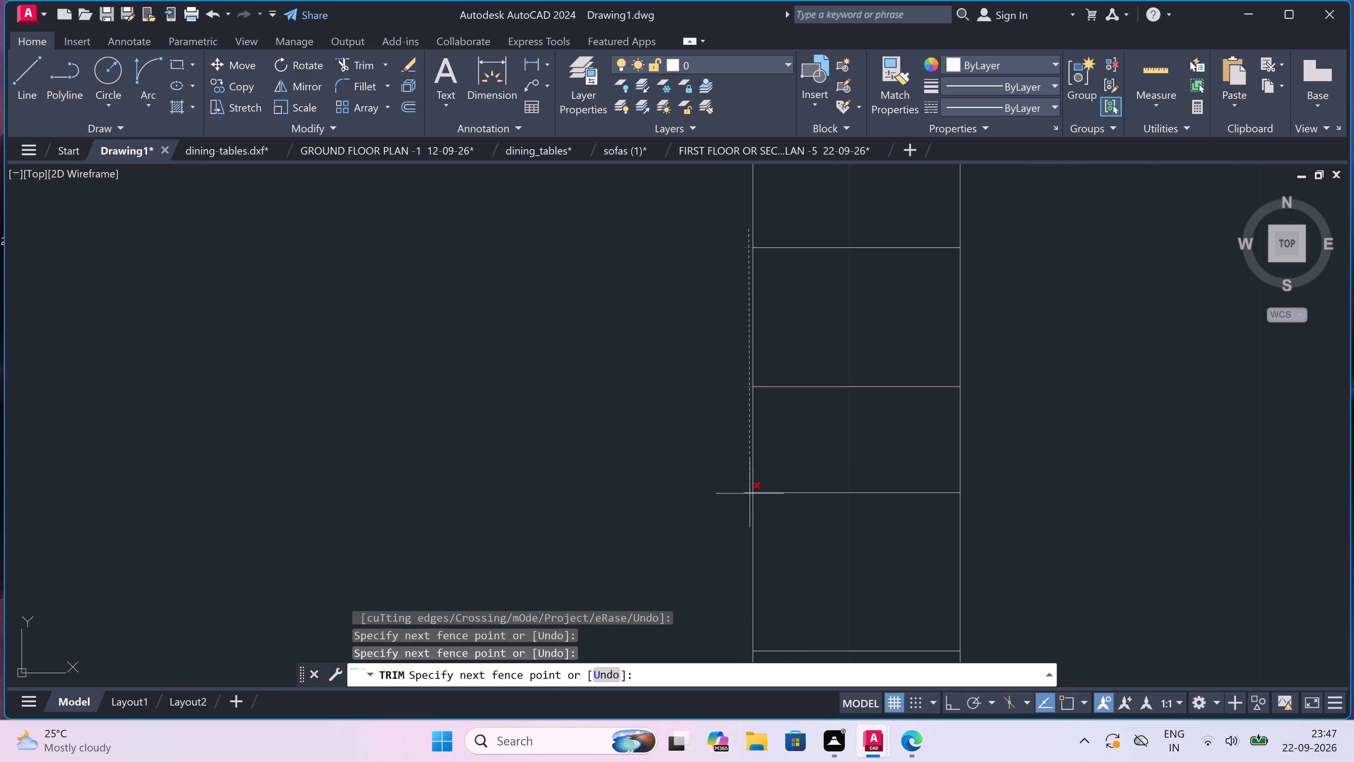
{"action": "left_click", "coordinate": [746, 524]}
{"action": "scroll", "coordinate": [648, 401], "scroll_direction": "down", "scroll_amount": 9}
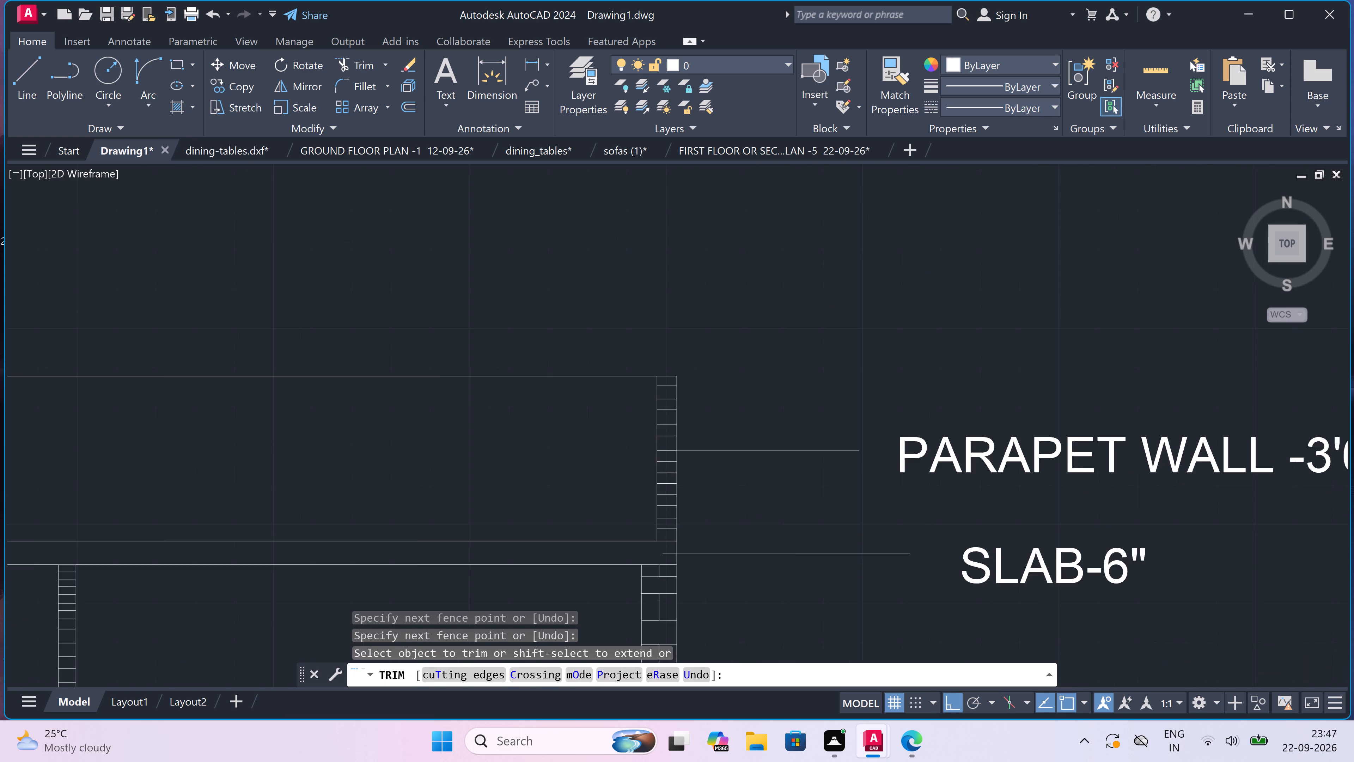
{"action": "key", "text": "Escape"}
{"action": "scroll", "coordinate": [651, 364], "scroll_direction": "down", "scroll_amount": 4}
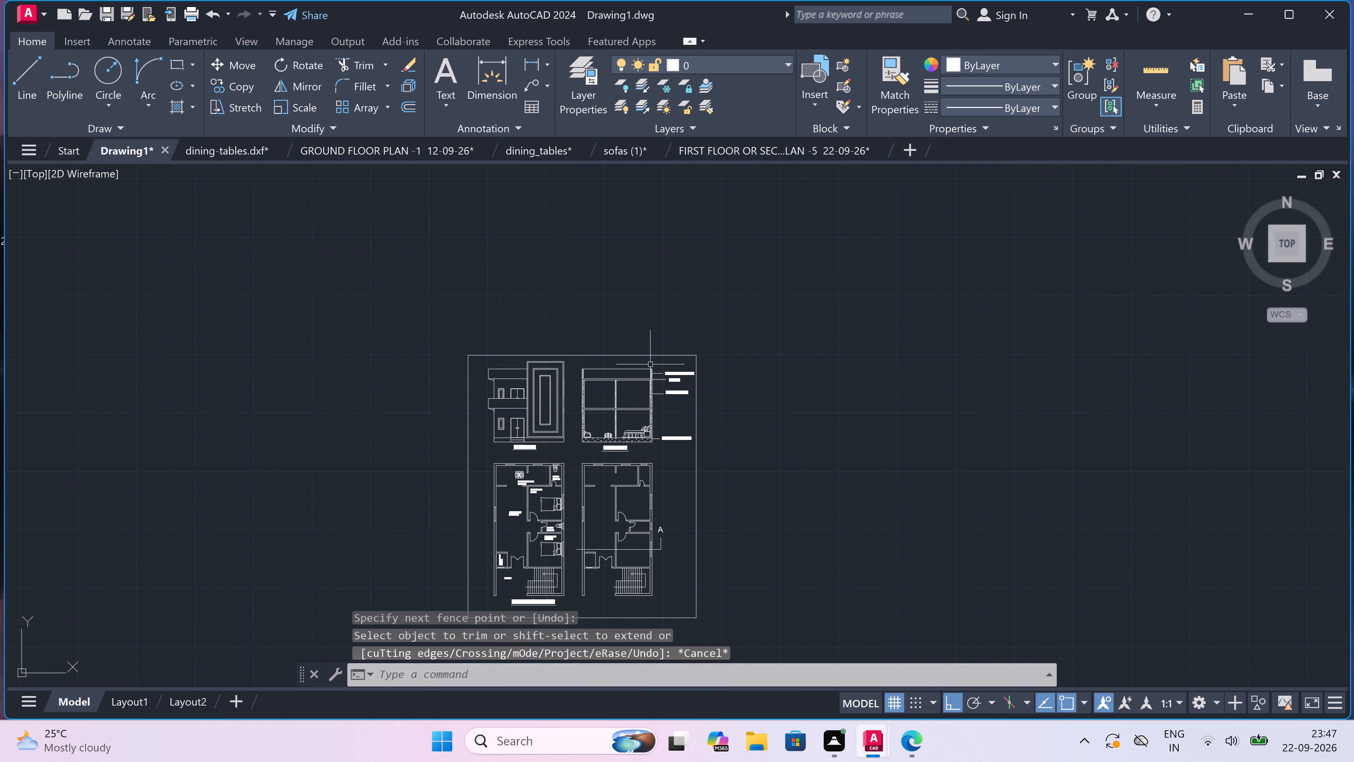
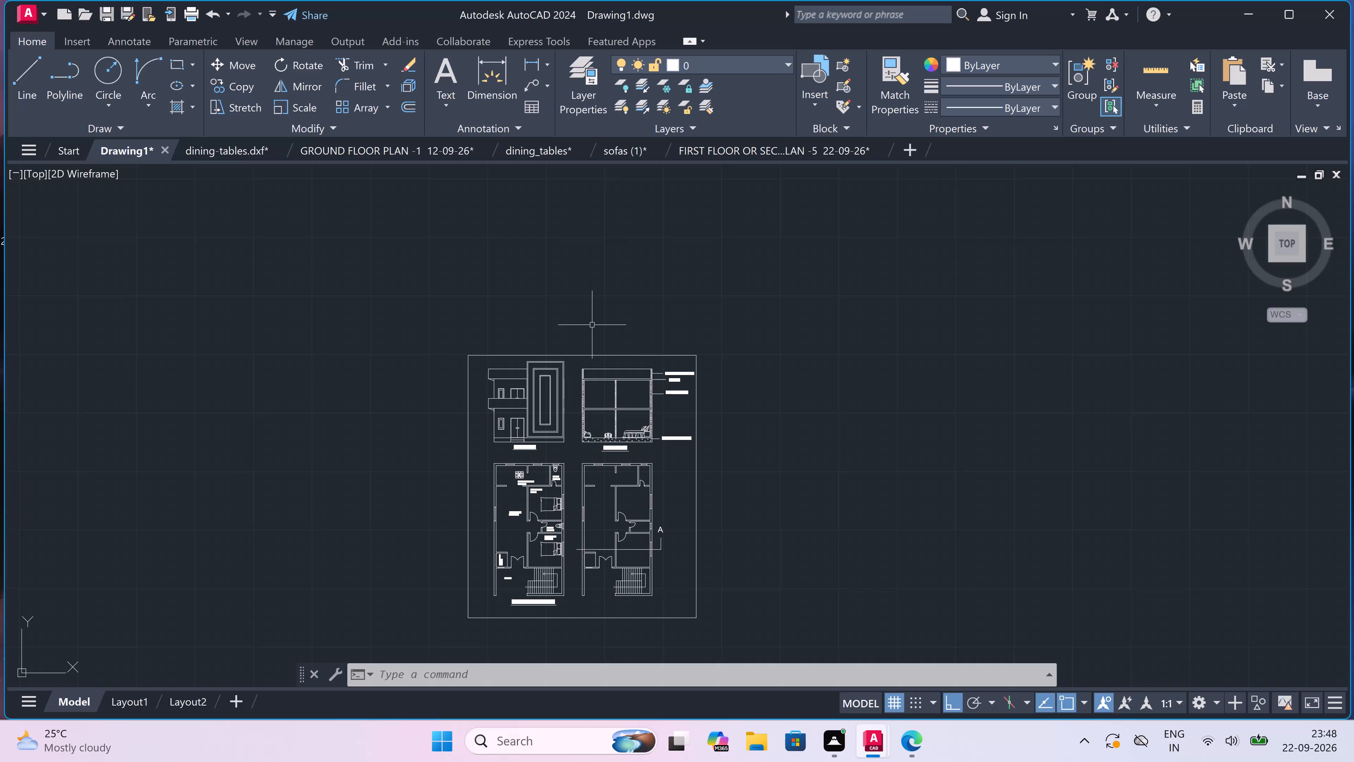
Set up a single-sheet plot using DWG To PDF.pc3, with a window plot area matching the drawing sheet's border.
{"action": "key", "text": "ctrl+p"}
{"action": "key", "text": "Escape"}
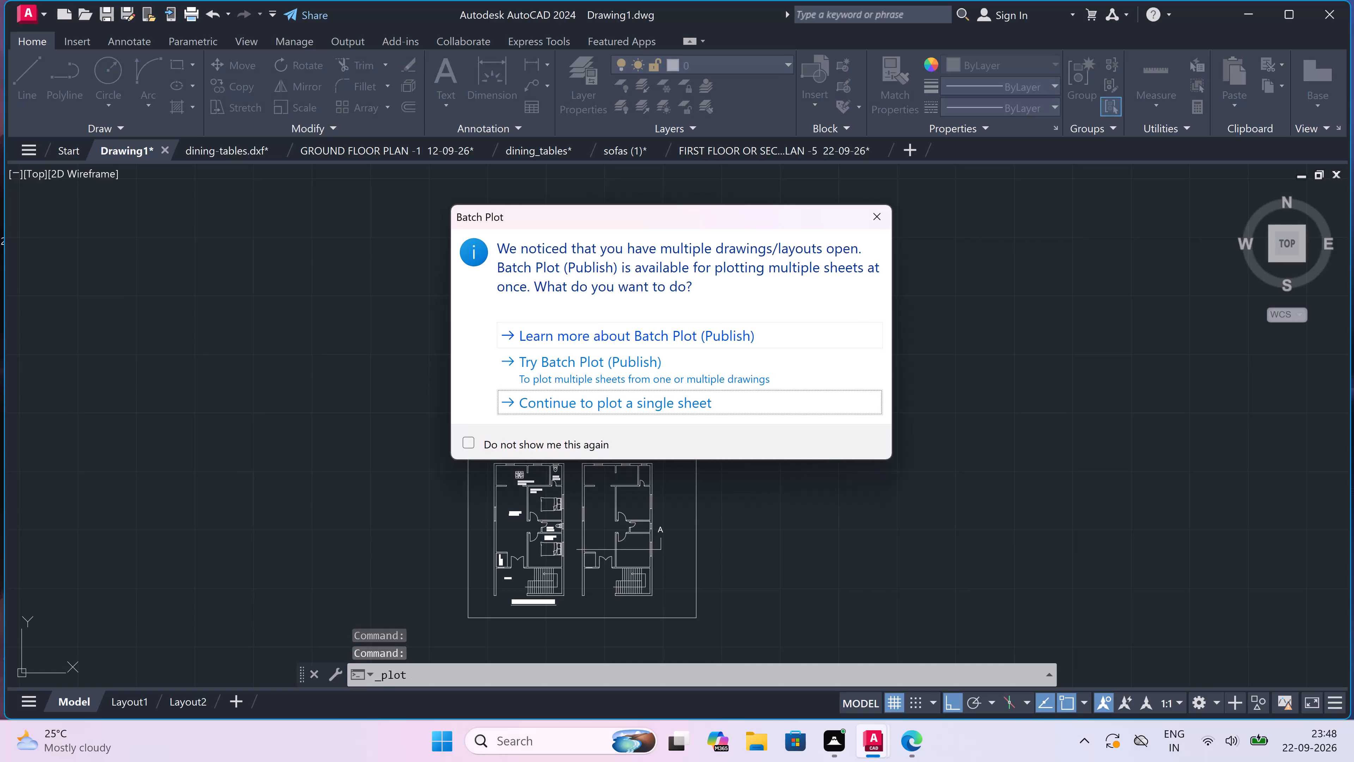
{"action": "left_click", "coordinate": [562, 225]}
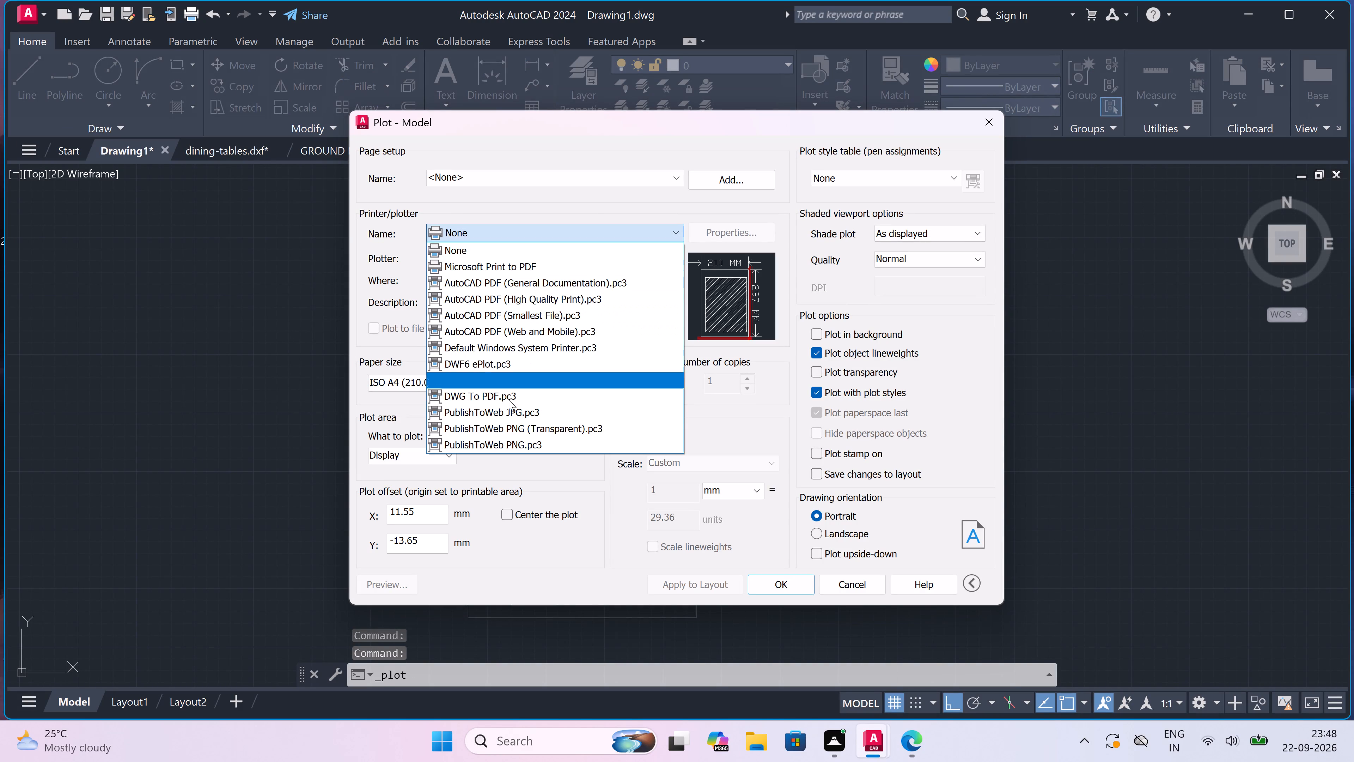
{"action": "left_click", "coordinate": [493, 400]}
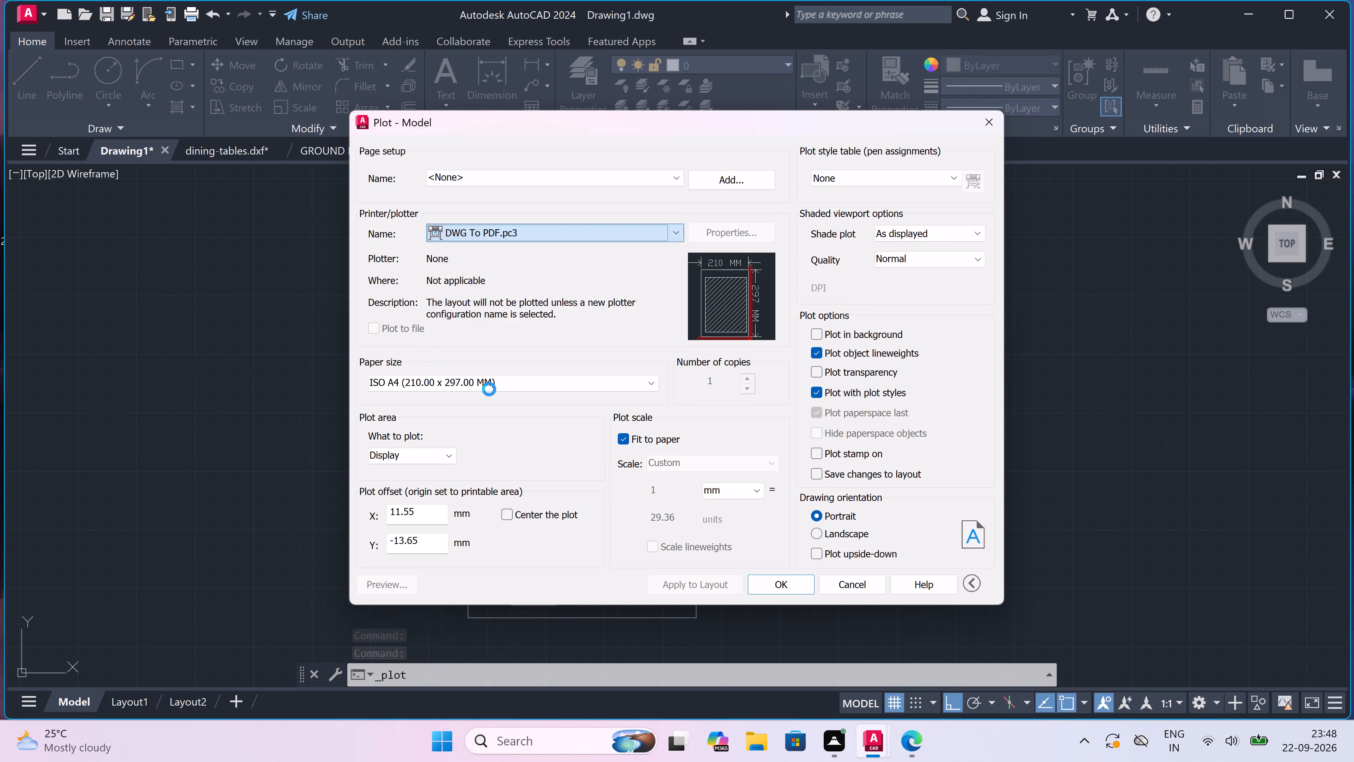
{"action": "left_click", "coordinate": [465, 376]}
{"action": "left_click", "coordinate": [458, 407]}
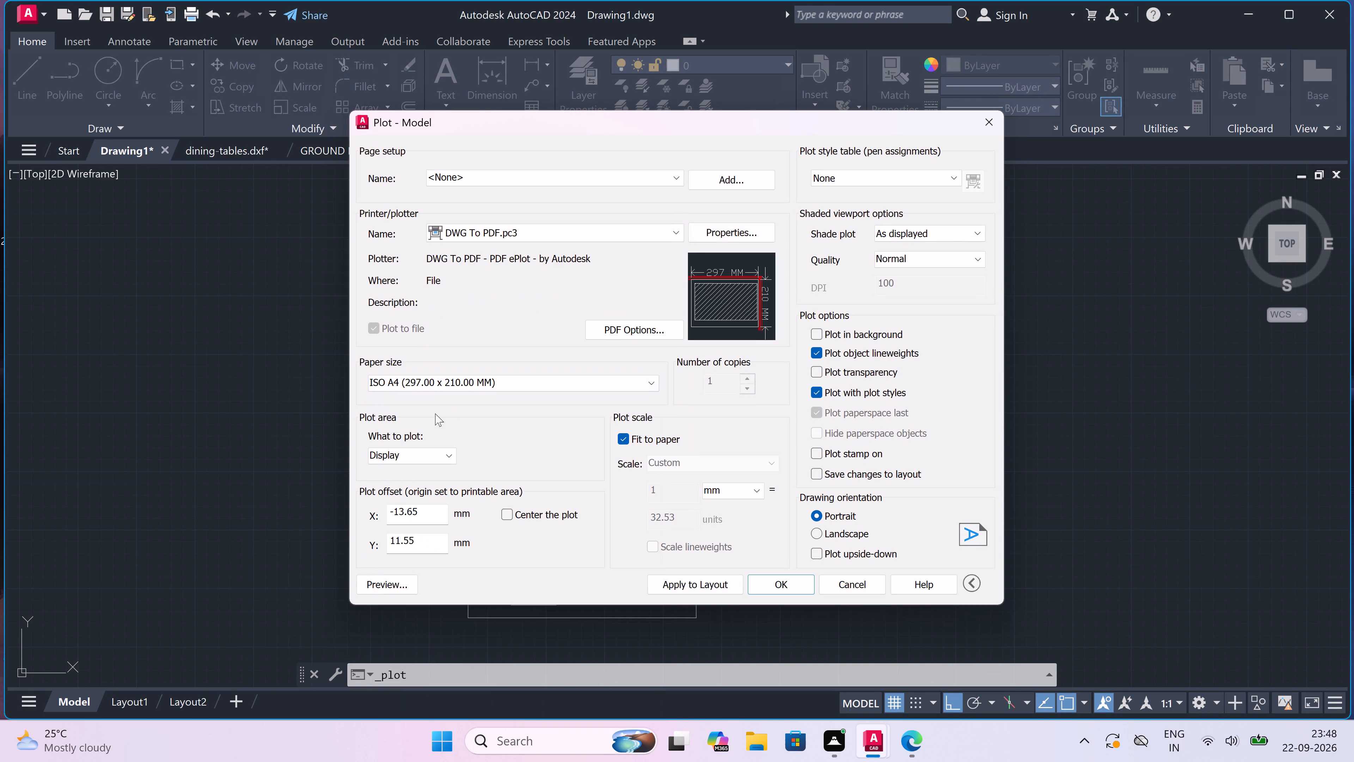
{"action": "left_click", "coordinate": [411, 453]}
{"action": "left_click", "coordinate": [421, 503]}
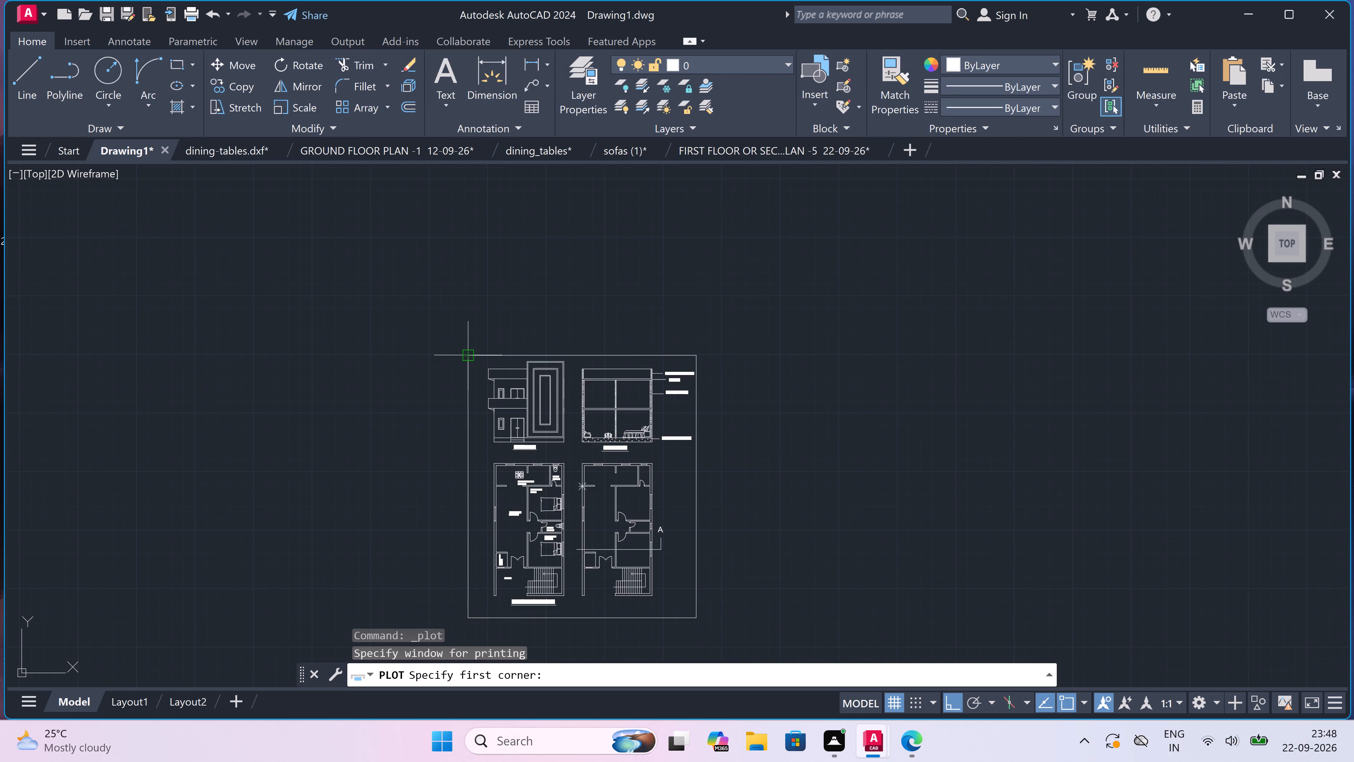
{"action": "left_click_drag", "start_coordinate": [467, 357], "coordinate": [479, 380]}
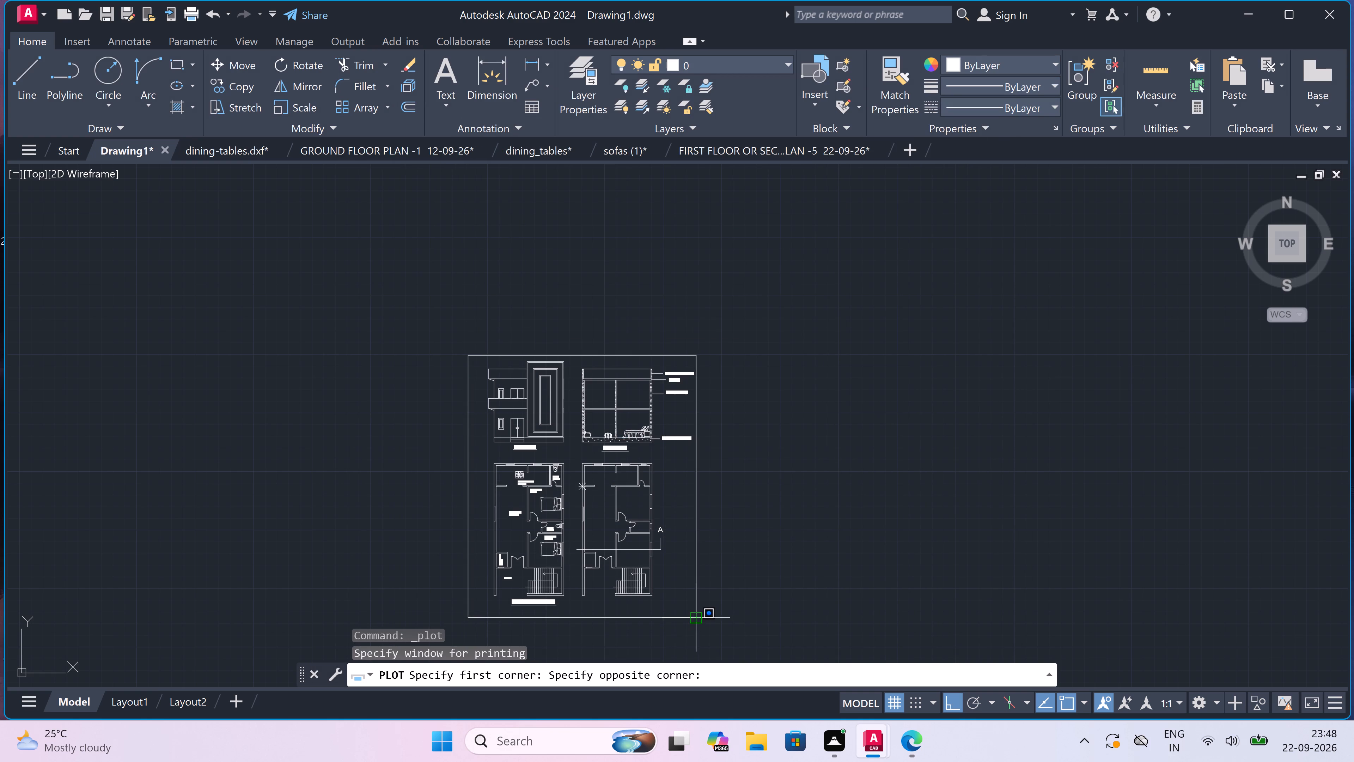
{"action": "left_click", "coordinate": [699, 622]}
Assign the acad.ctb plot style table to all layouts, centre the plot, and apply these plot settings to the layout.
{"action": "left_click", "coordinate": [838, 179]}
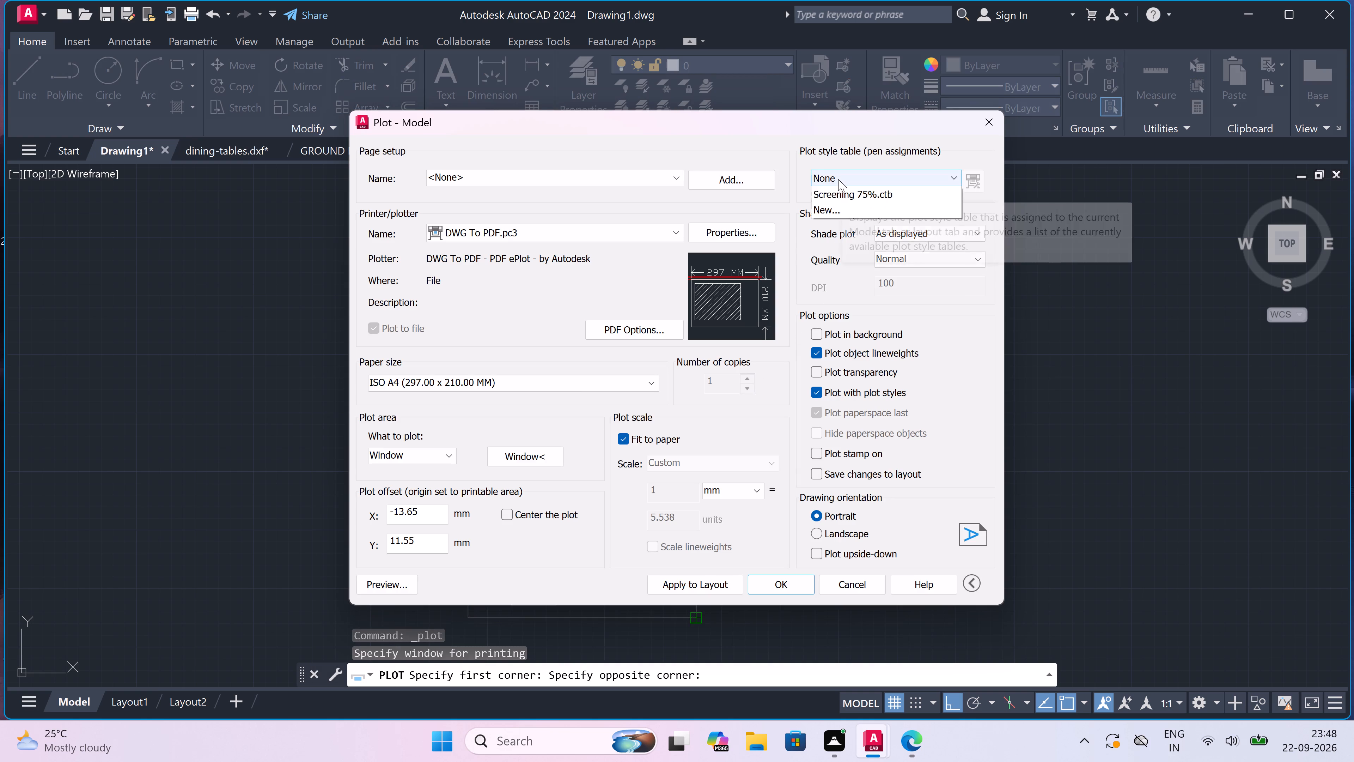
{"action": "left_click", "coordinate": [841, 206]}
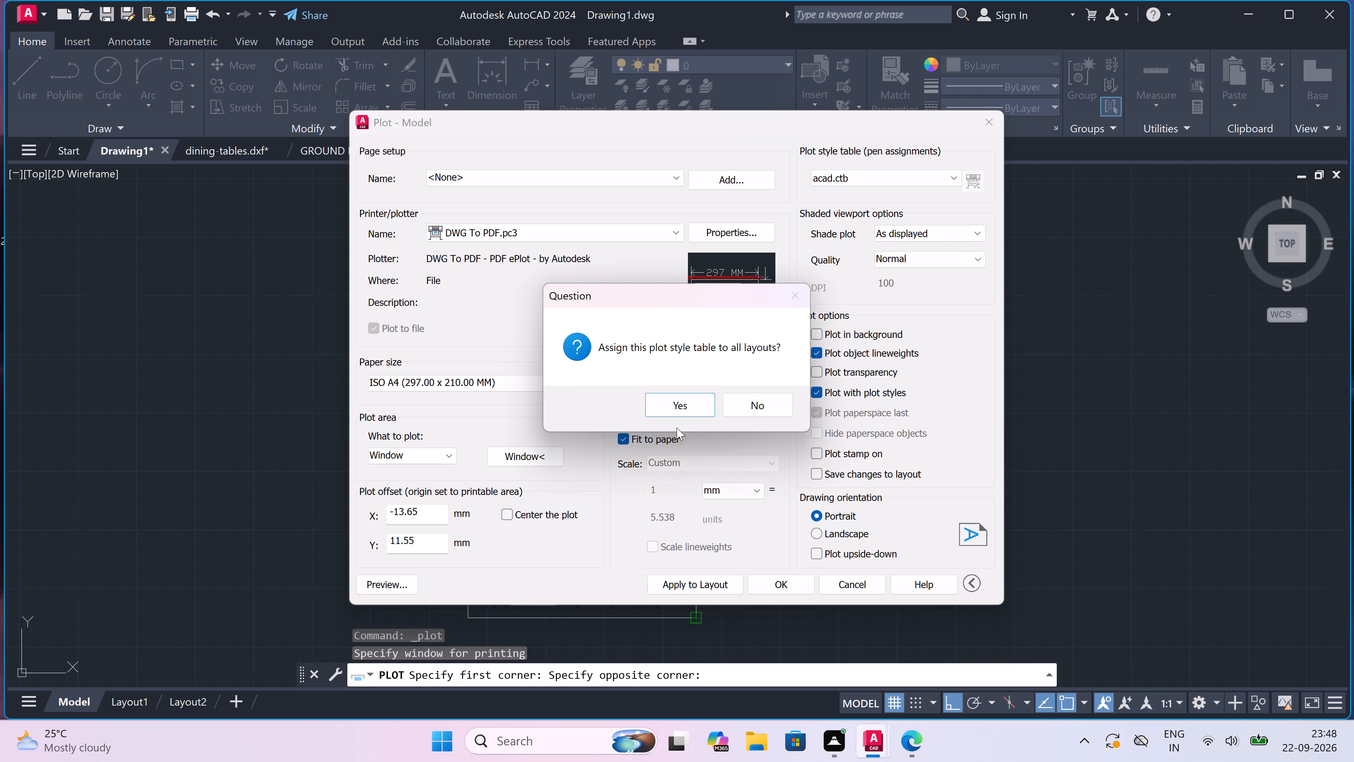
{"action": "left_click", "coordinate": [671, 406]}
{"action": "left_click", "coordinate": [508, 507]}
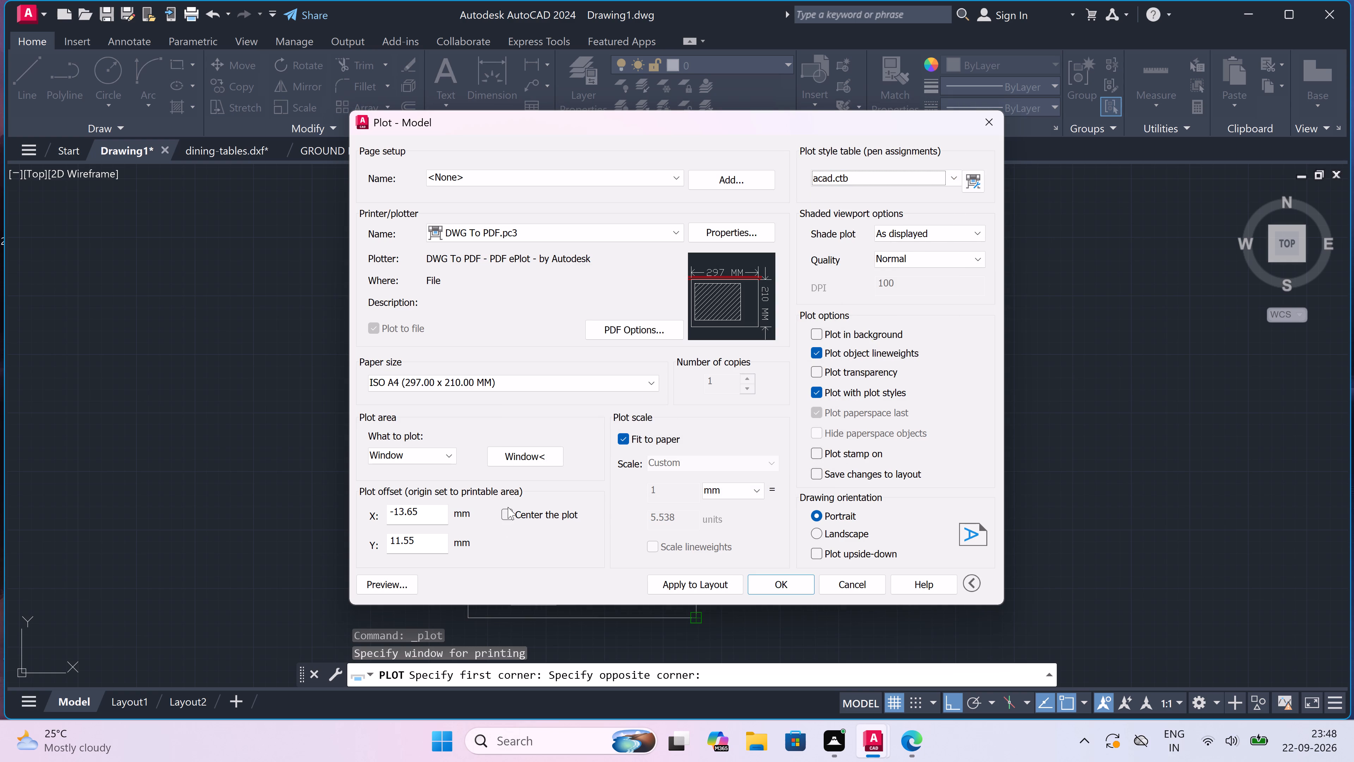
{"action": "left_click", "coordinate": [508, 515]}
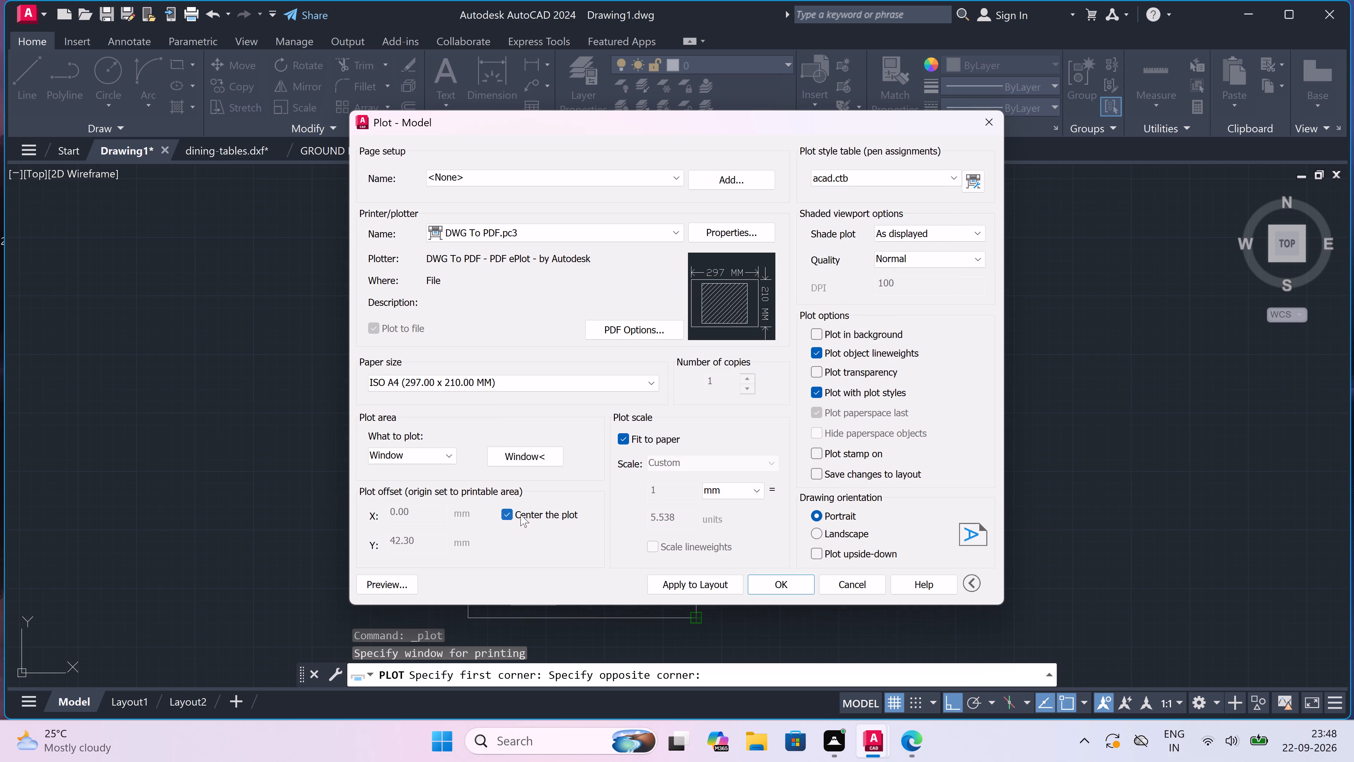
{"action": "left_click", "coordinate": [697, 588]}
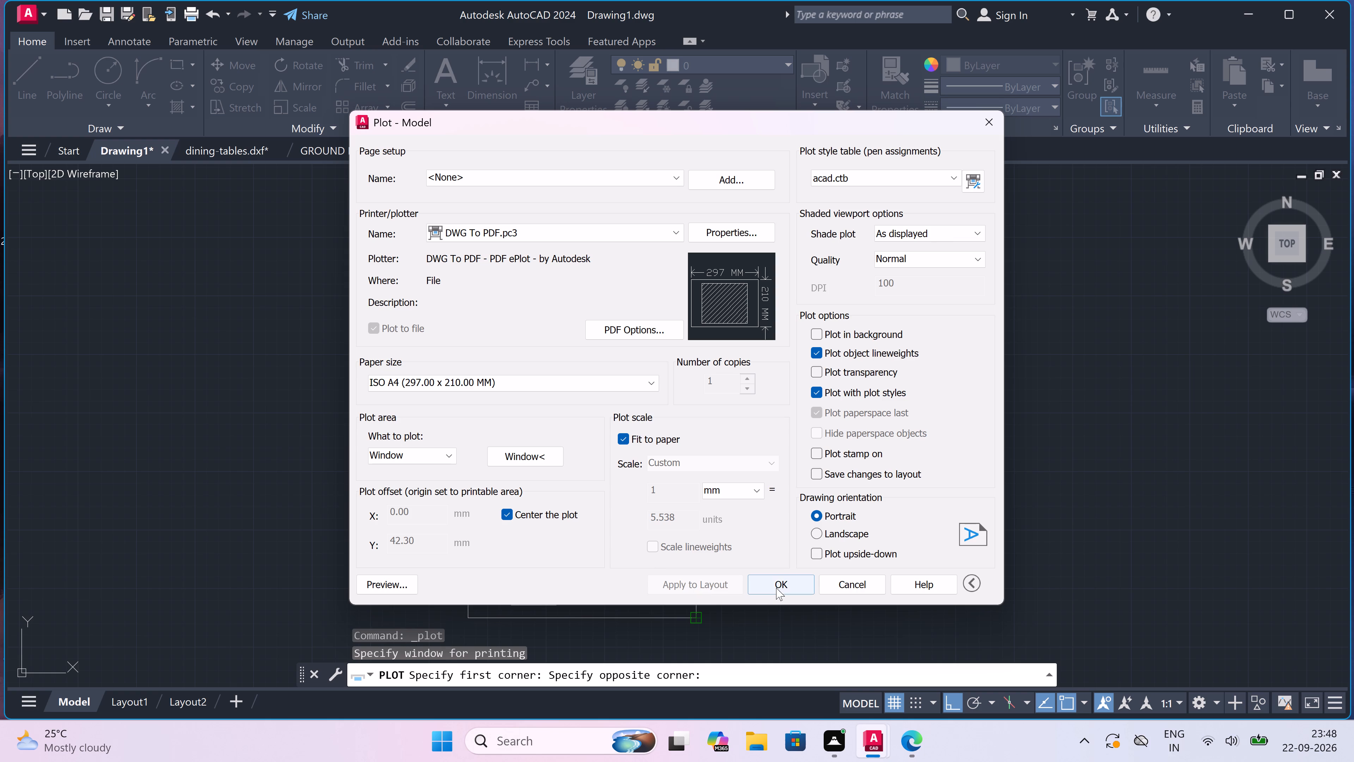
Plot the sheet to a PDF named GROUND FLOOR PLAN -6 22-09-26 in the Documents folder.
{"action": "left_click", "coordinate": [776, 588]}
{"action": "key", "text": "BackSpace"}
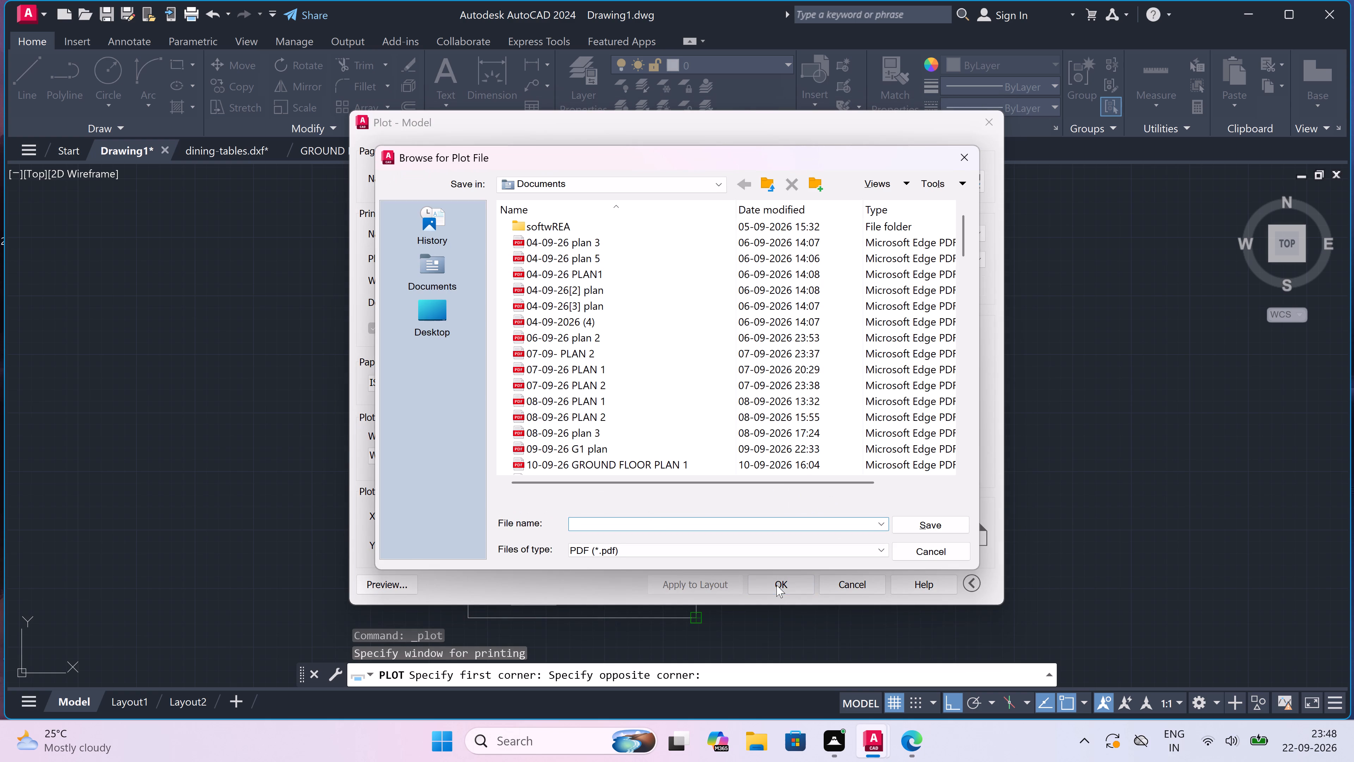
{"action": "type", "text": "GROUND FLOORPLAN -"}
{"action": "key", "text": "5"}
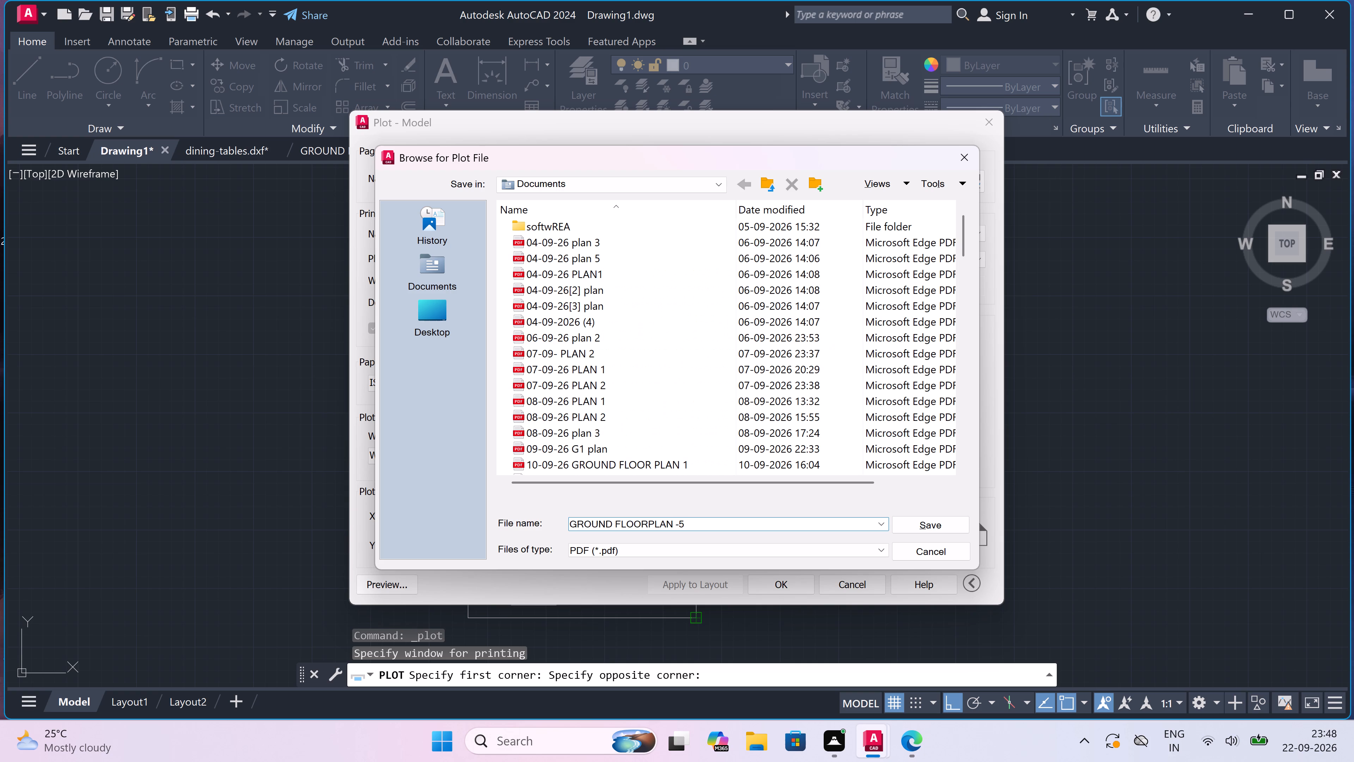
{"action": "key", "text": "BackSpace"}
{"action": "type", "text": "6"}
{"action": "key", "text": "space"}
{"action": "key", "text": "space"}
{"action": "type", "text": "22-09-26"}
{"action": "left_click", "coordinate": [646, 524]}
{"action": "key", "text": "space"}
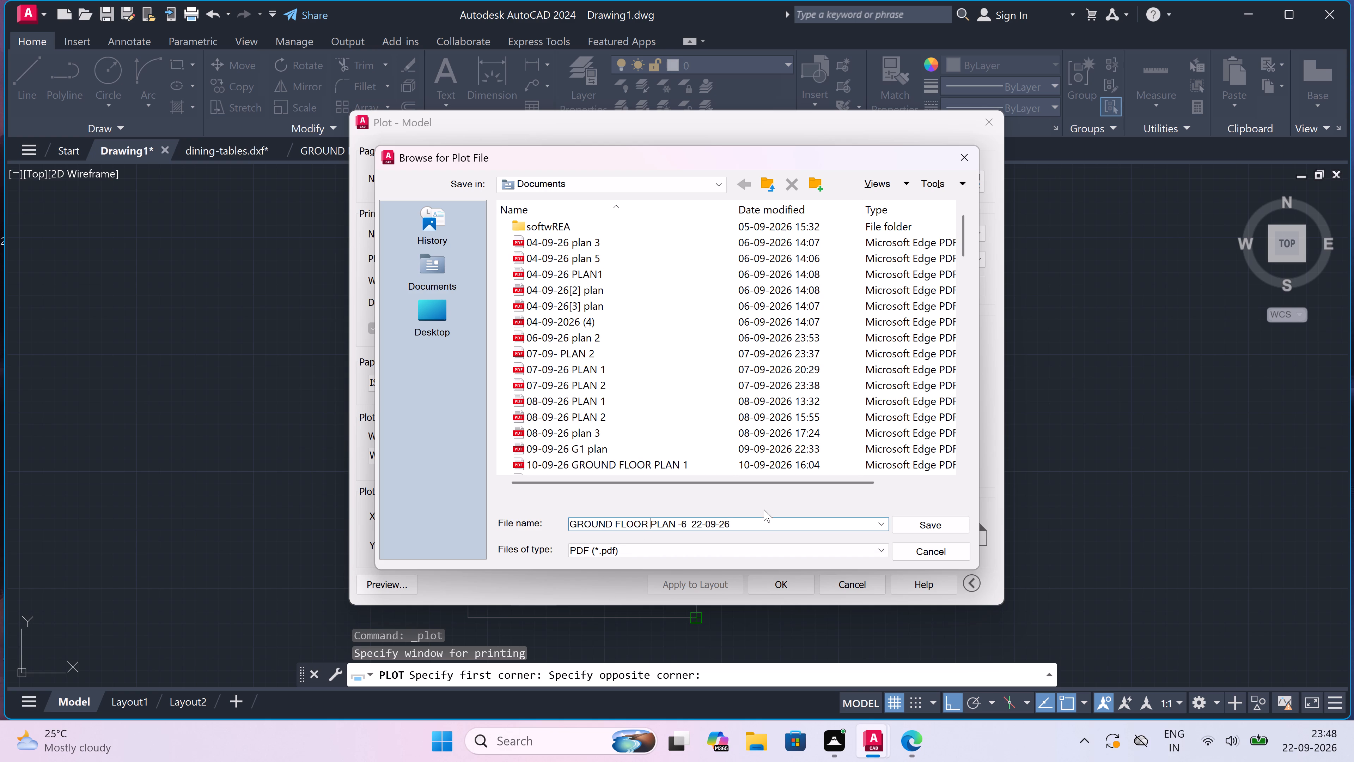
{"action": "left_click", "coordinate": [929, 528]}
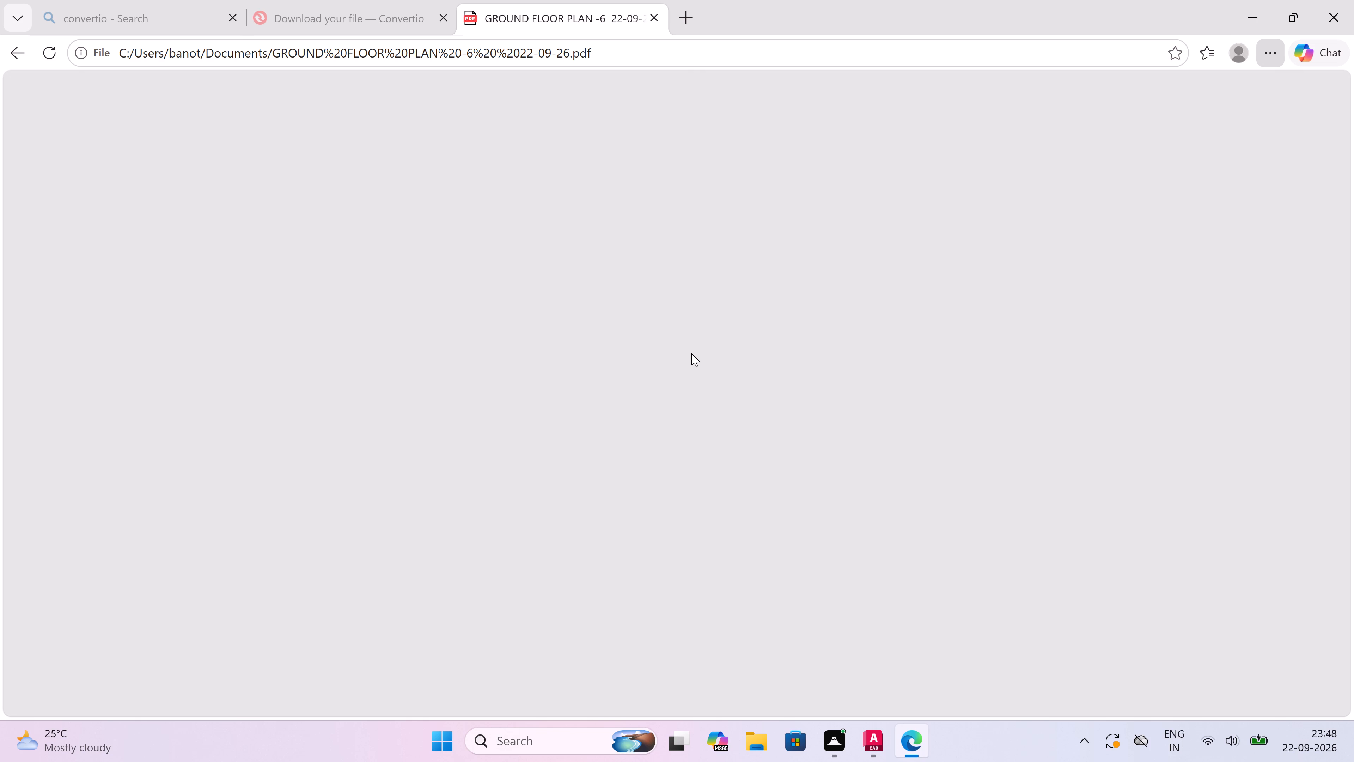
Check the plotted elevation, section and floor plans in the PDF in the browser, and close the browser.
{"action": "scroll", "coordinate": [691, 353], "scroll_direction": "down", "scroll_amount": 2}
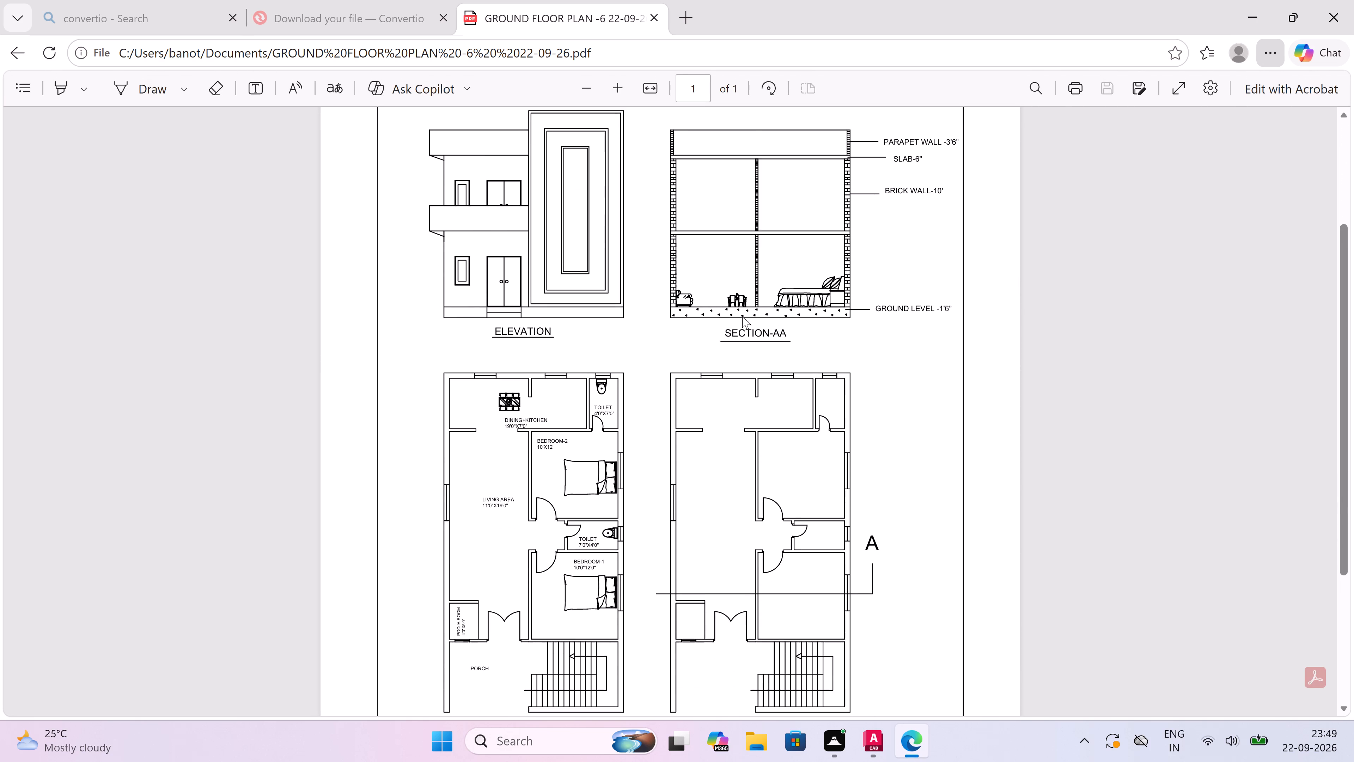
{"action": "left_click", "coordinate": [1341, 1]}
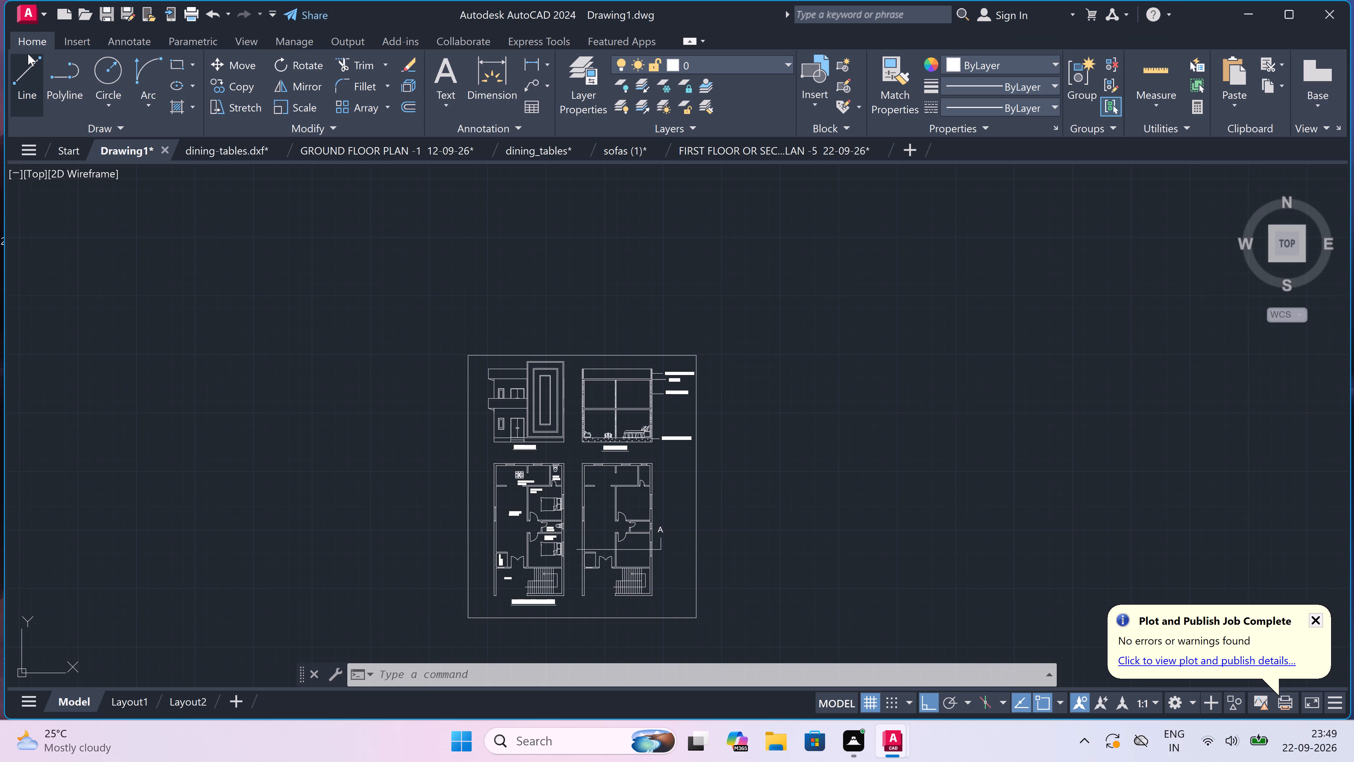
Save the drawing as GROUND FLOOR PLAN -6 22-09-26 in Documents, in AutoCAD 2018 Drawing format.
{"action": "left_click", "coordinate": [24, 14]}
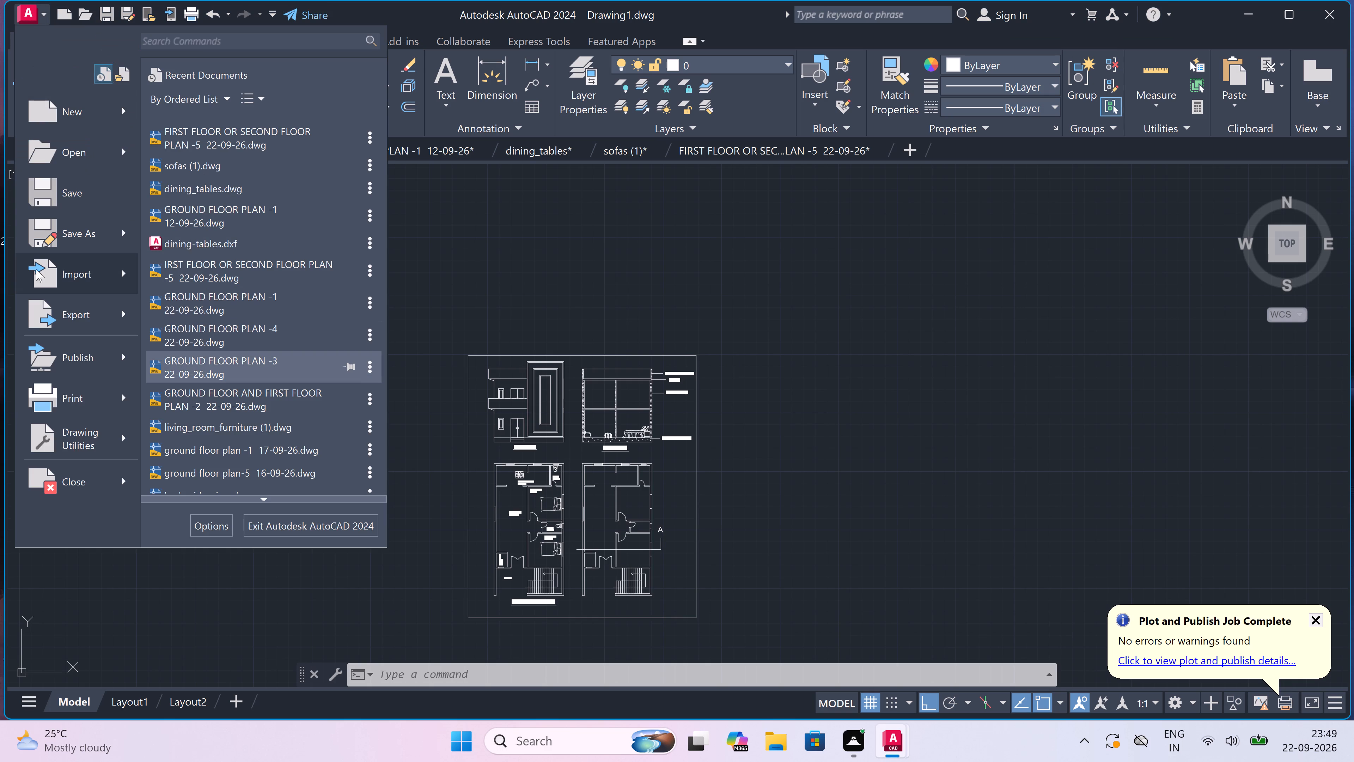
{"action": "left_click", "coordinate": [93, 229]}
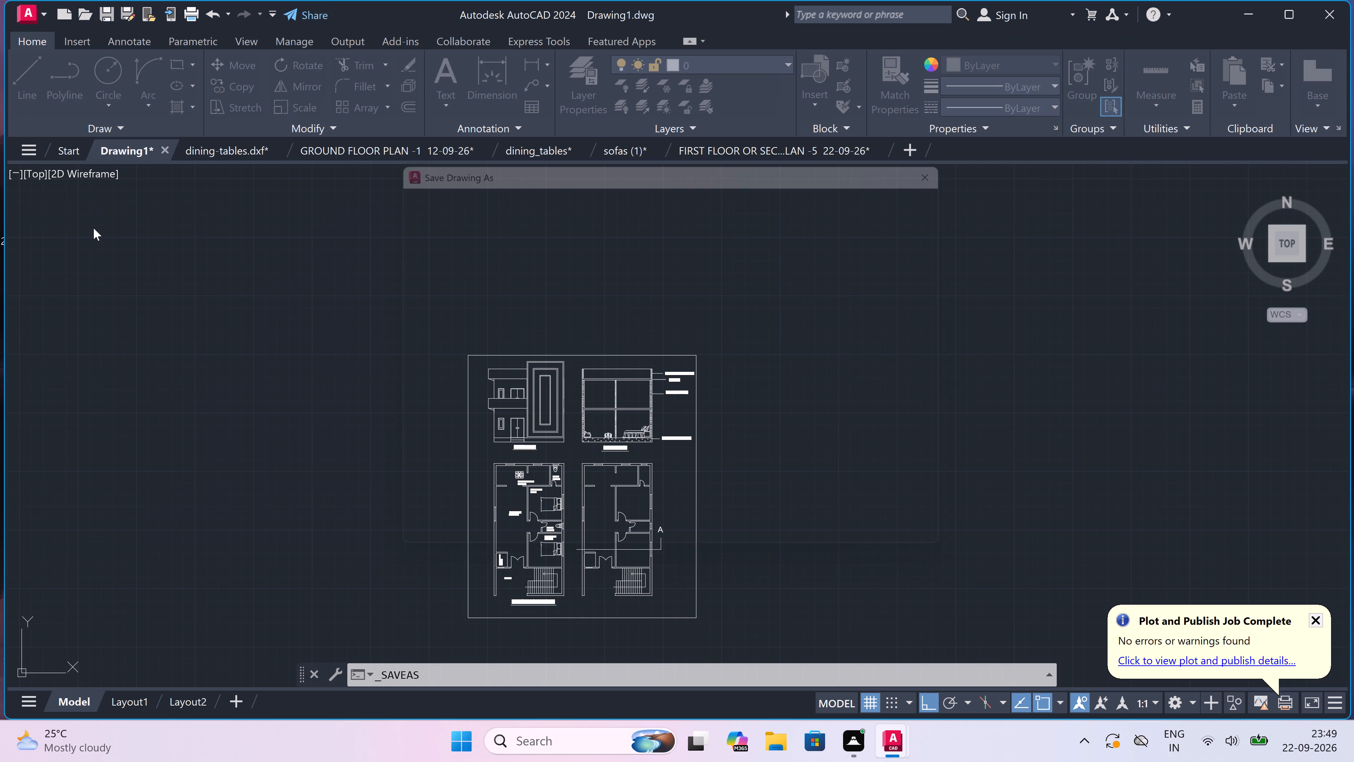
{"action": "key", "text": "BackSpace"}
{"action": "type", "text": "GROUND FLOOR PAN"}
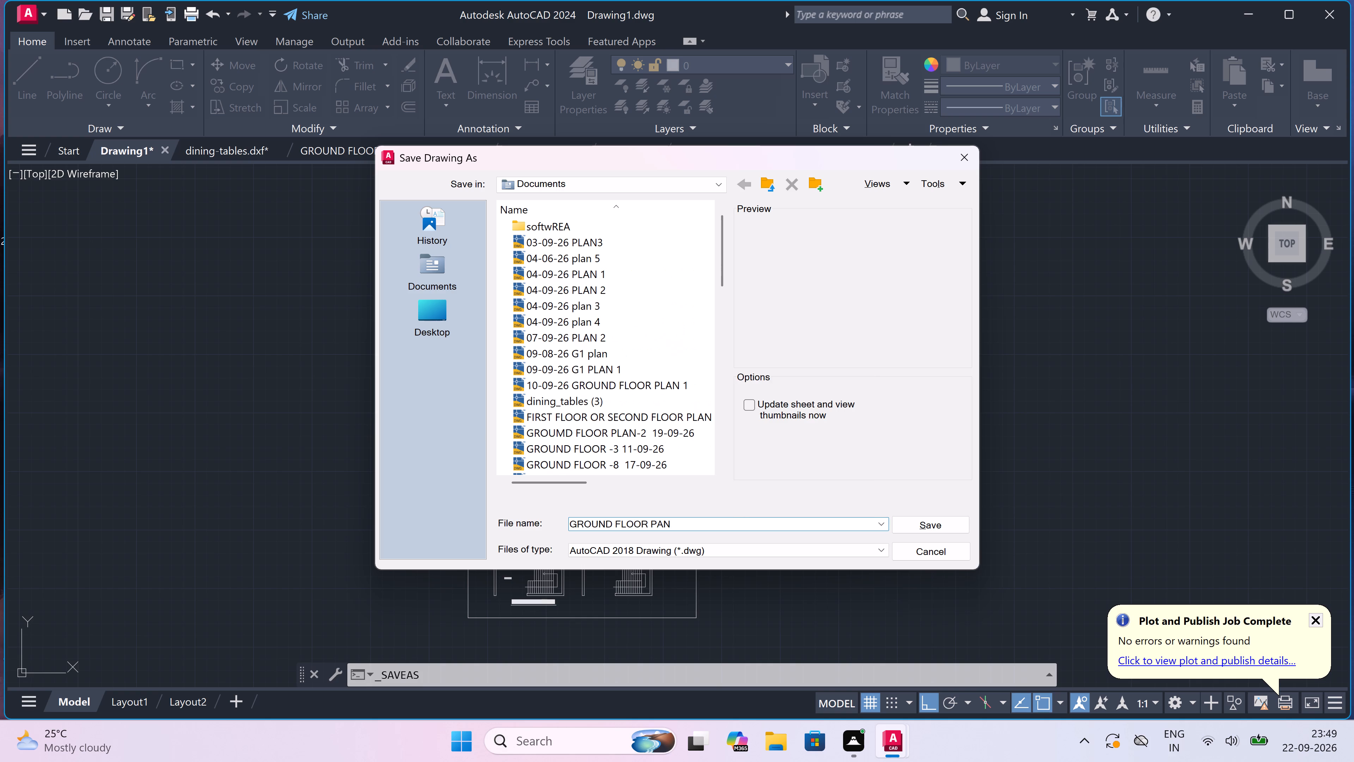
{"action": "key", "text": "BackSpace"}
{"action": "key", "text": "BackSpace"}
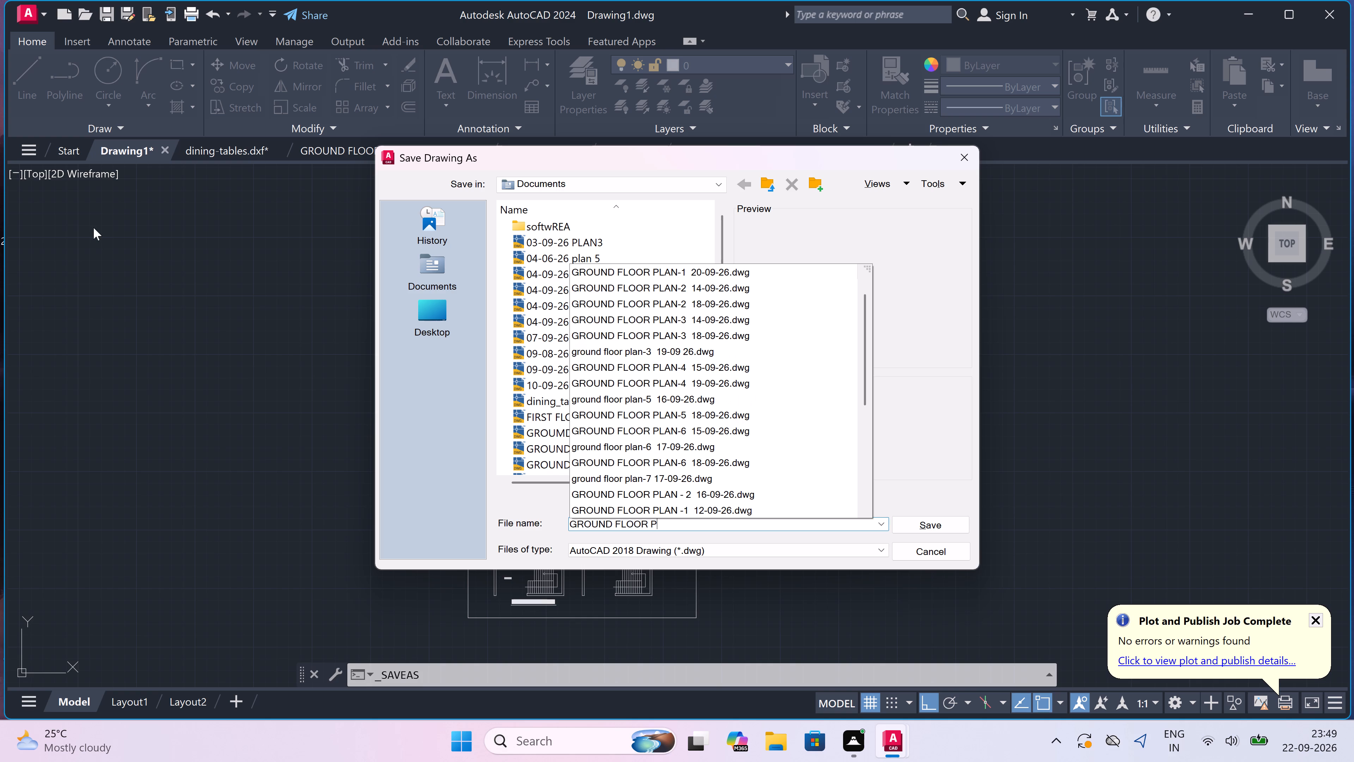
{"action": "type", "text": "LAN -"}
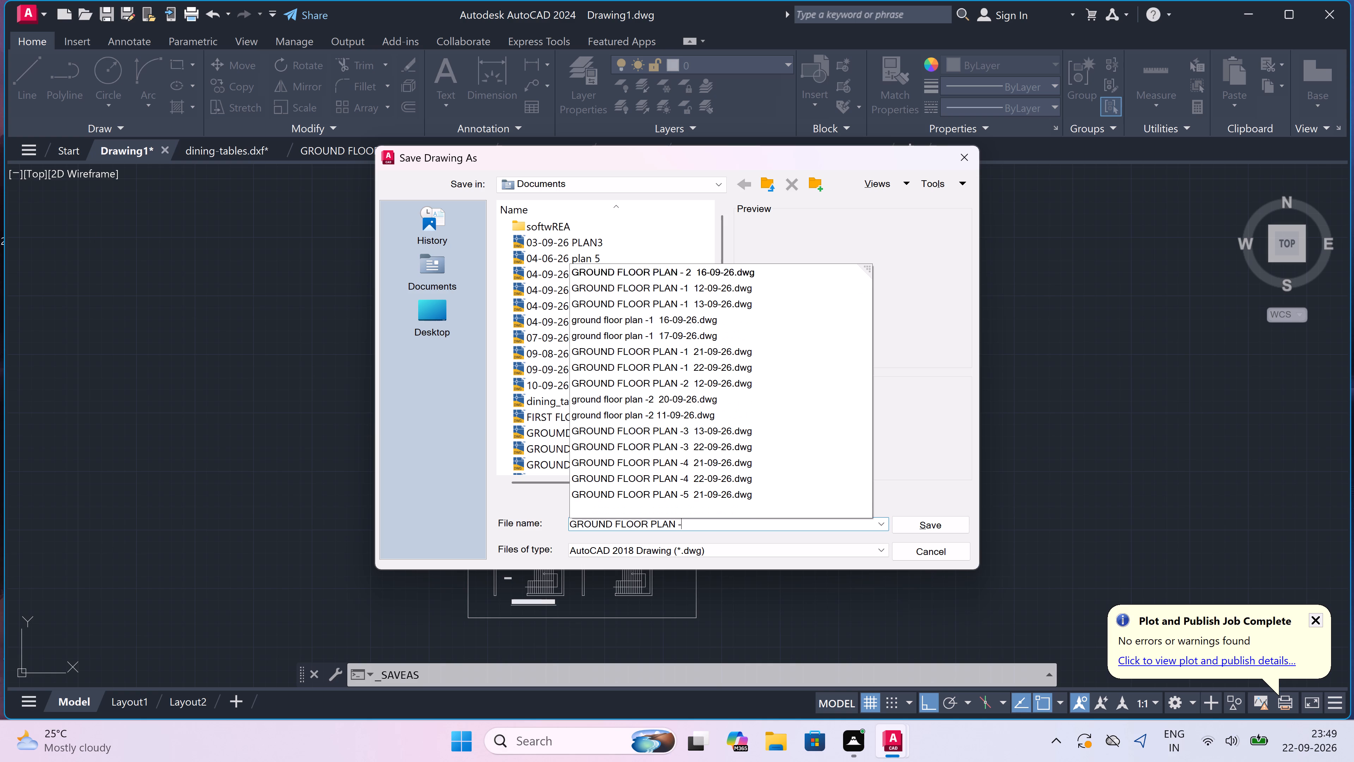
{"action": "type", "text": "6"}
{"action": "key", "text": "space"}
{"action": "key", "text": "space"}
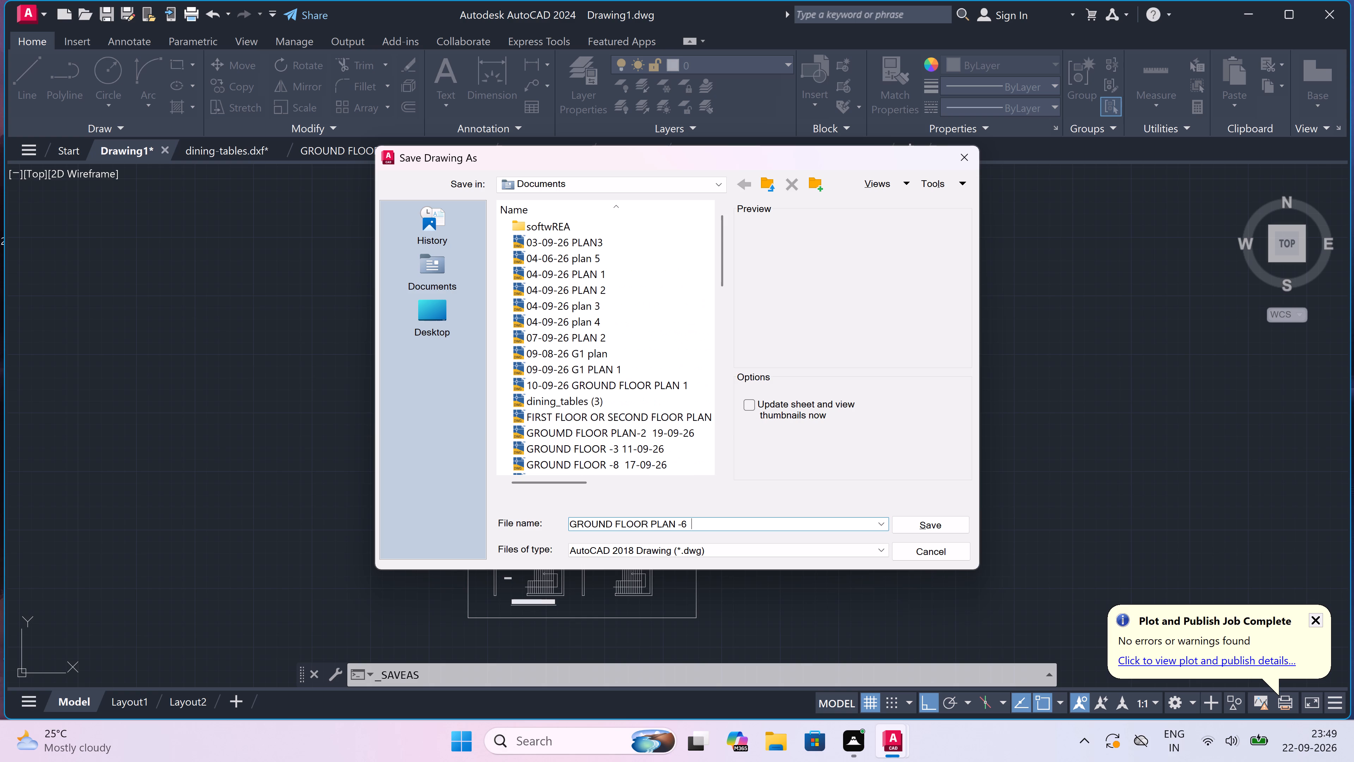
{"action": "type", "text": "22-09-26"}
{"action": "left_click", "coordinate": [929, 523]}
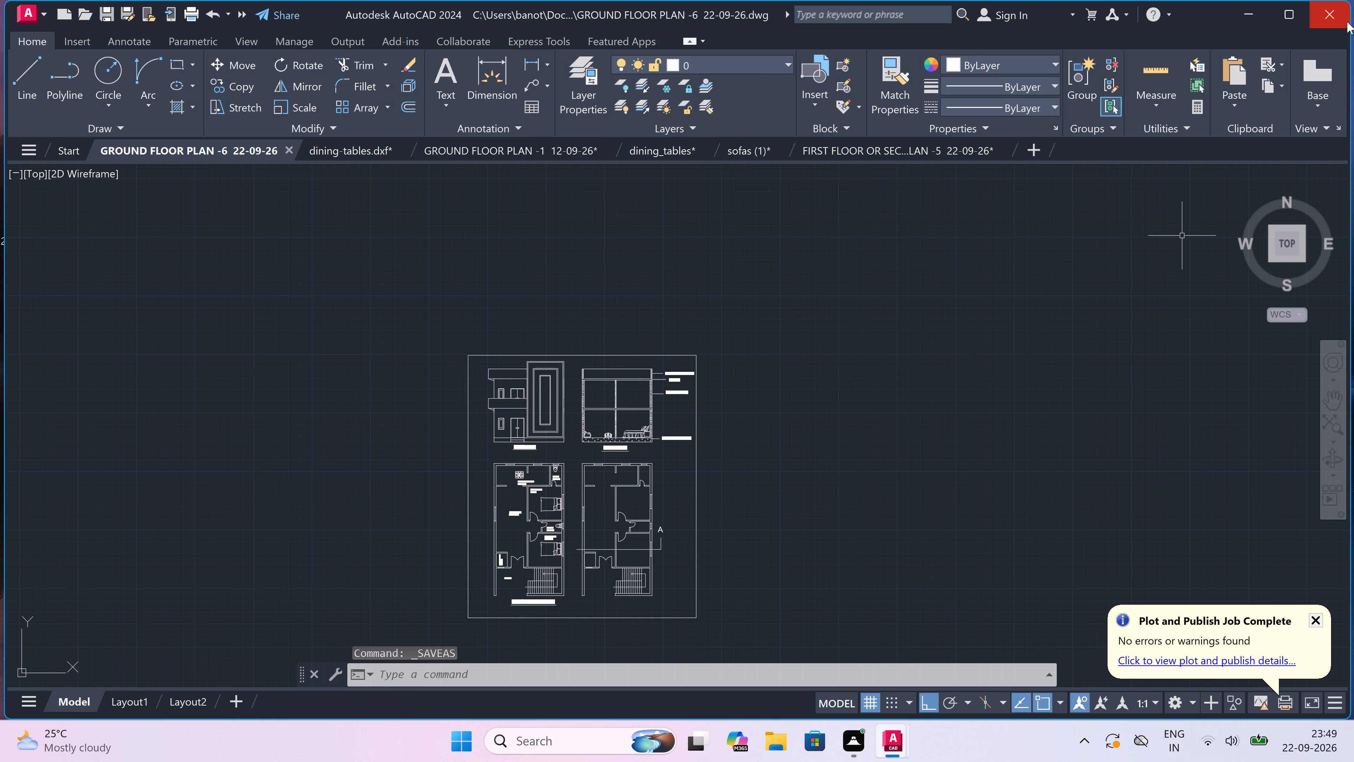
Quit AutoCAD and save the modified dining-tables drawing as dining-tables.dwg in the Downloads folder.
{"action": "left_click", "coordinate": [1344, 20]}
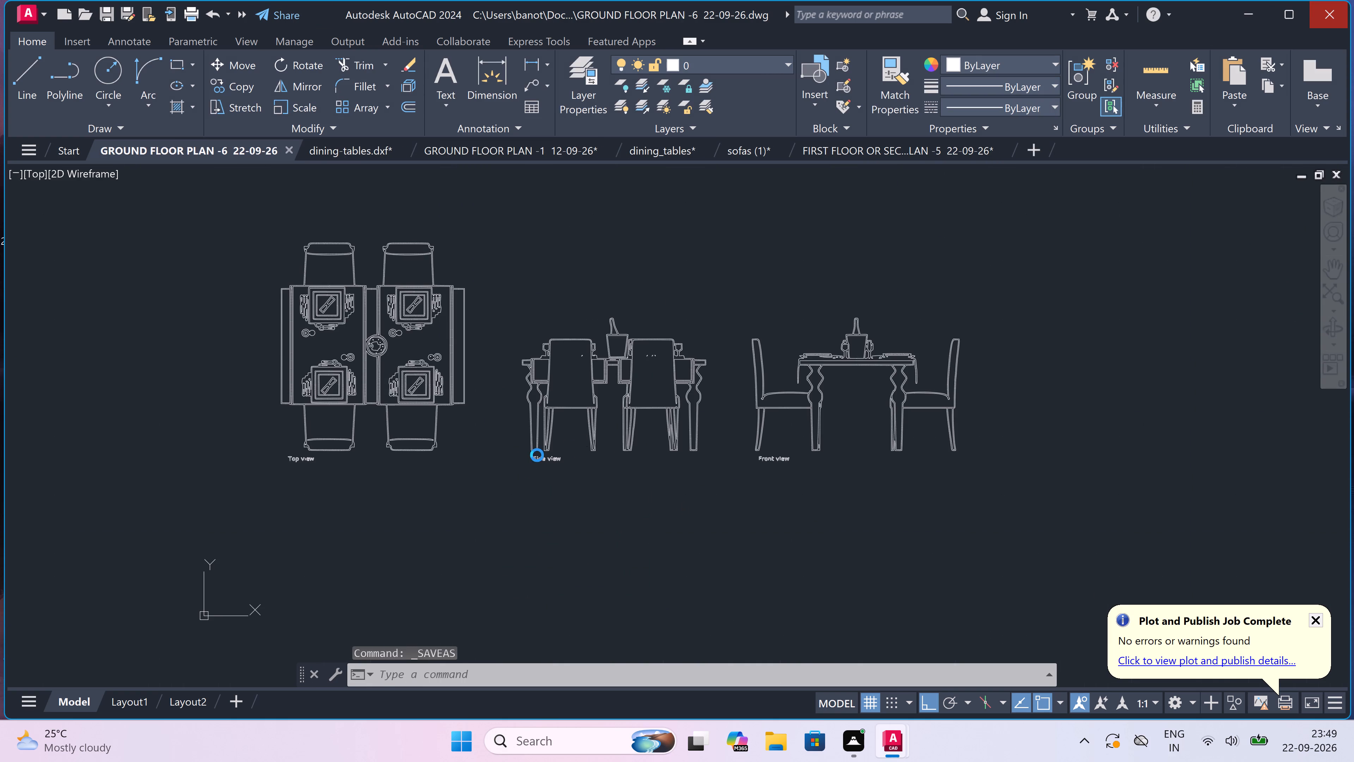
{"action": "left_click", "coordinate": [642, 413]}
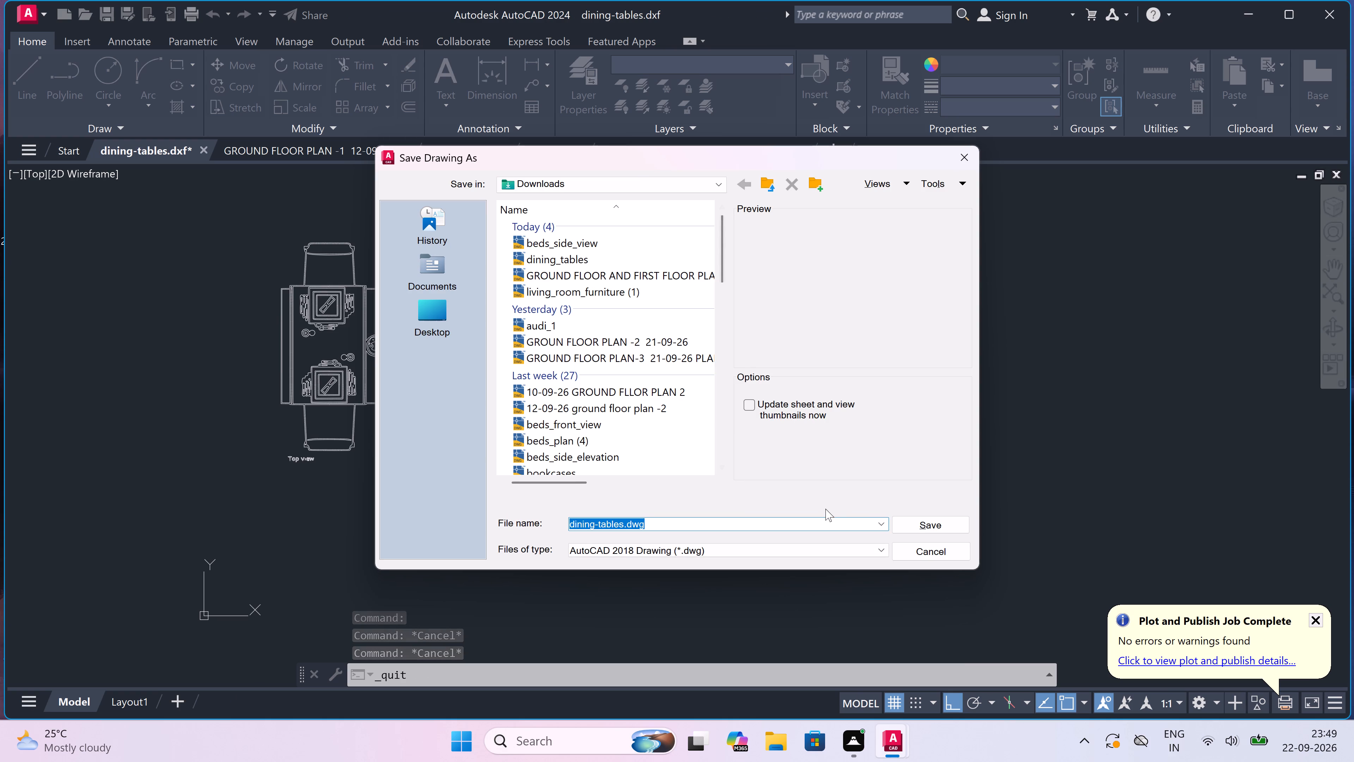
{"action": "left_click", "coordinate": [919, 514]}
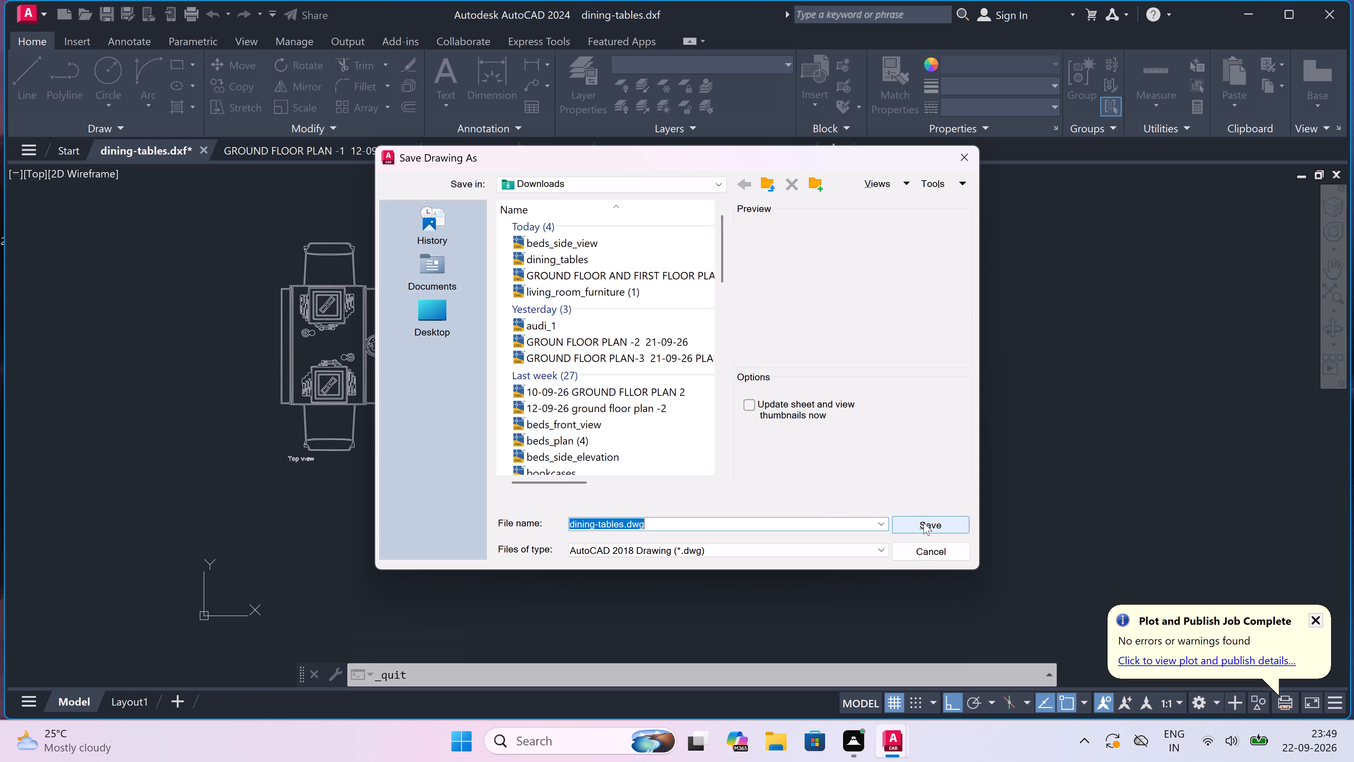
{"action": "left_click", "coordinate": [923, 524]}
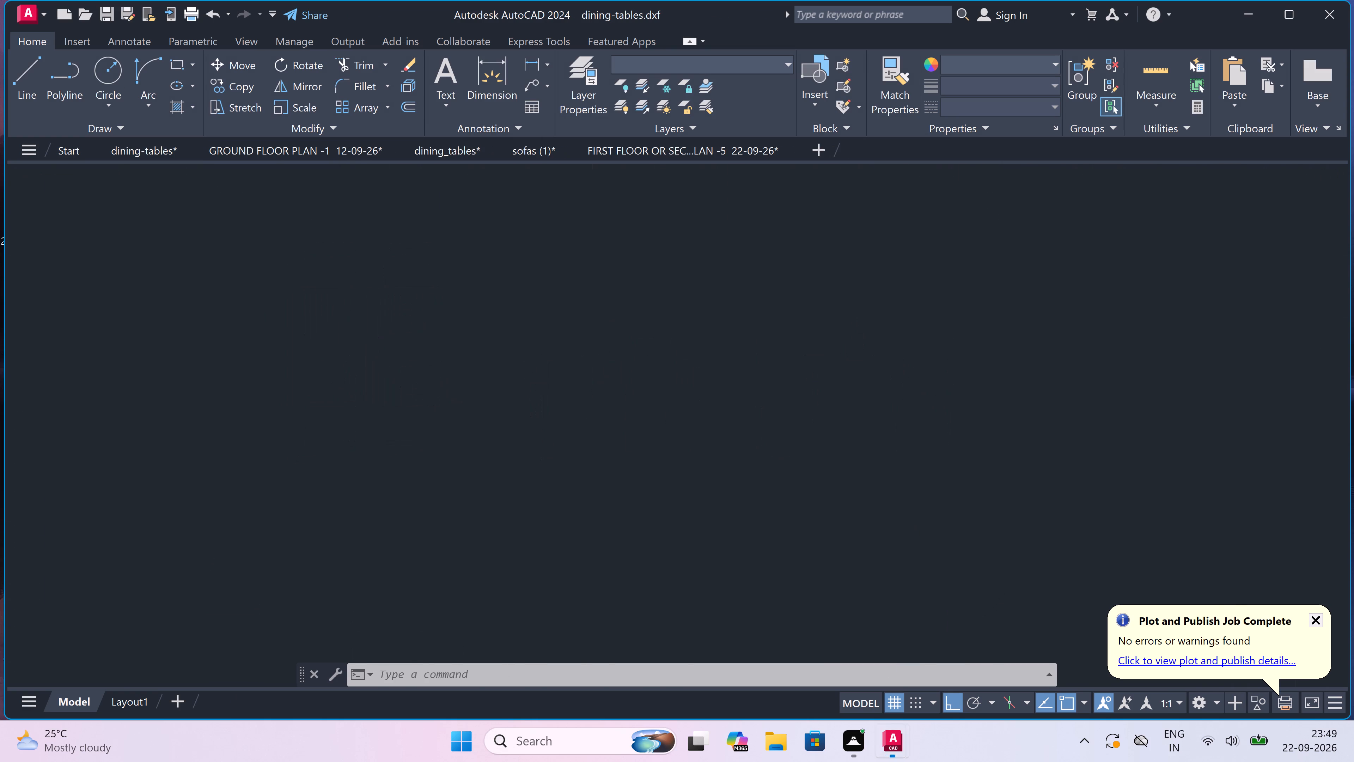
Accept saving the changes to the remaining open floor plan, dining_tables and sofas (1) drawings while quitting.
{"action": "left_click", "coordinate": [651, 405]}
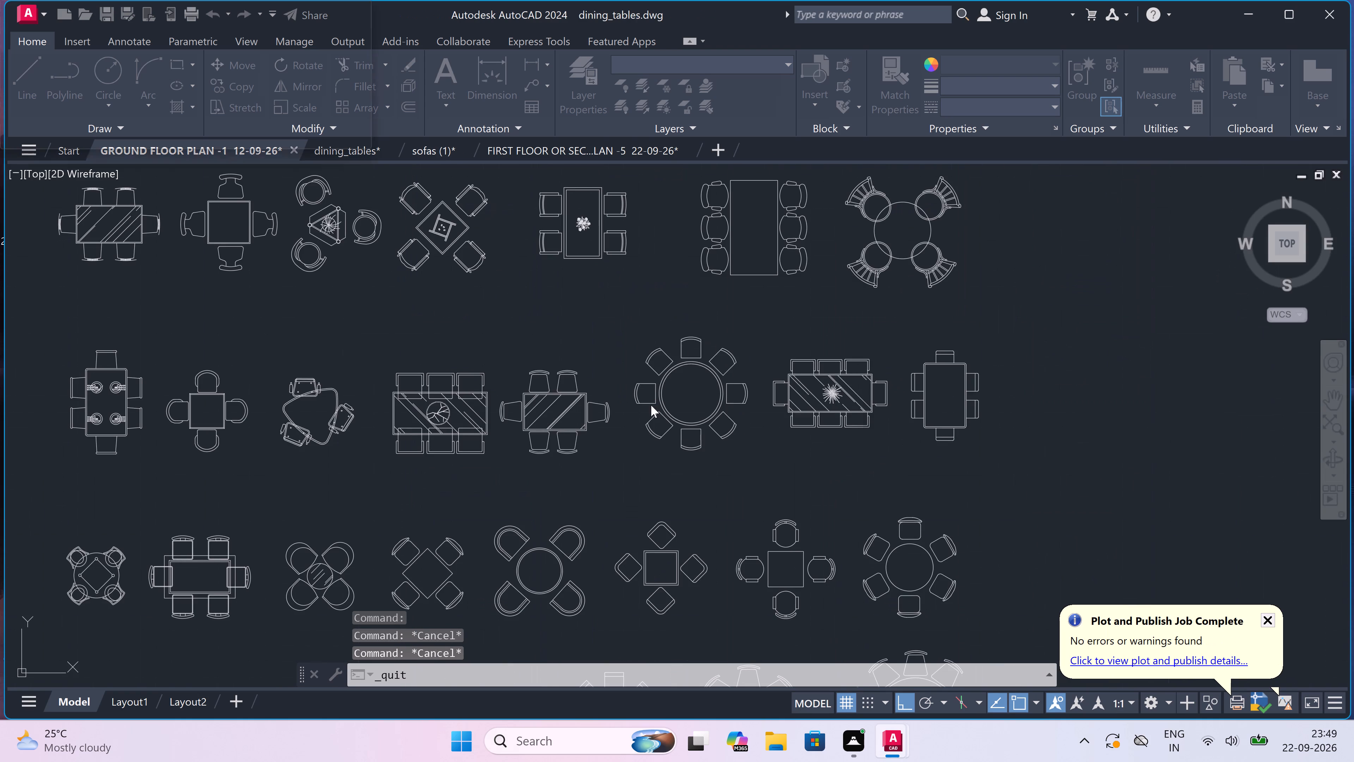
{"action": "left_click", "coordinate": [651, 405]}
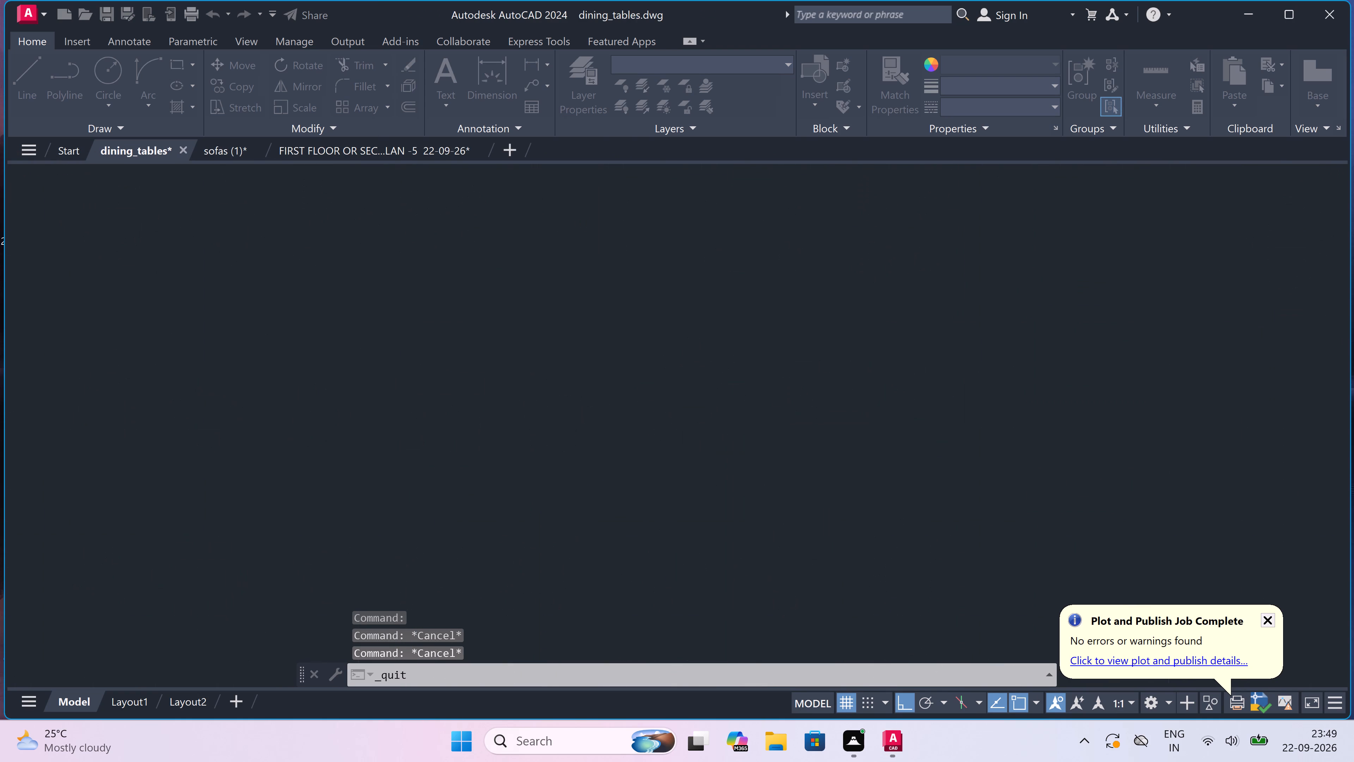
{"action": "left_click", "coordinate": [651, 405]}
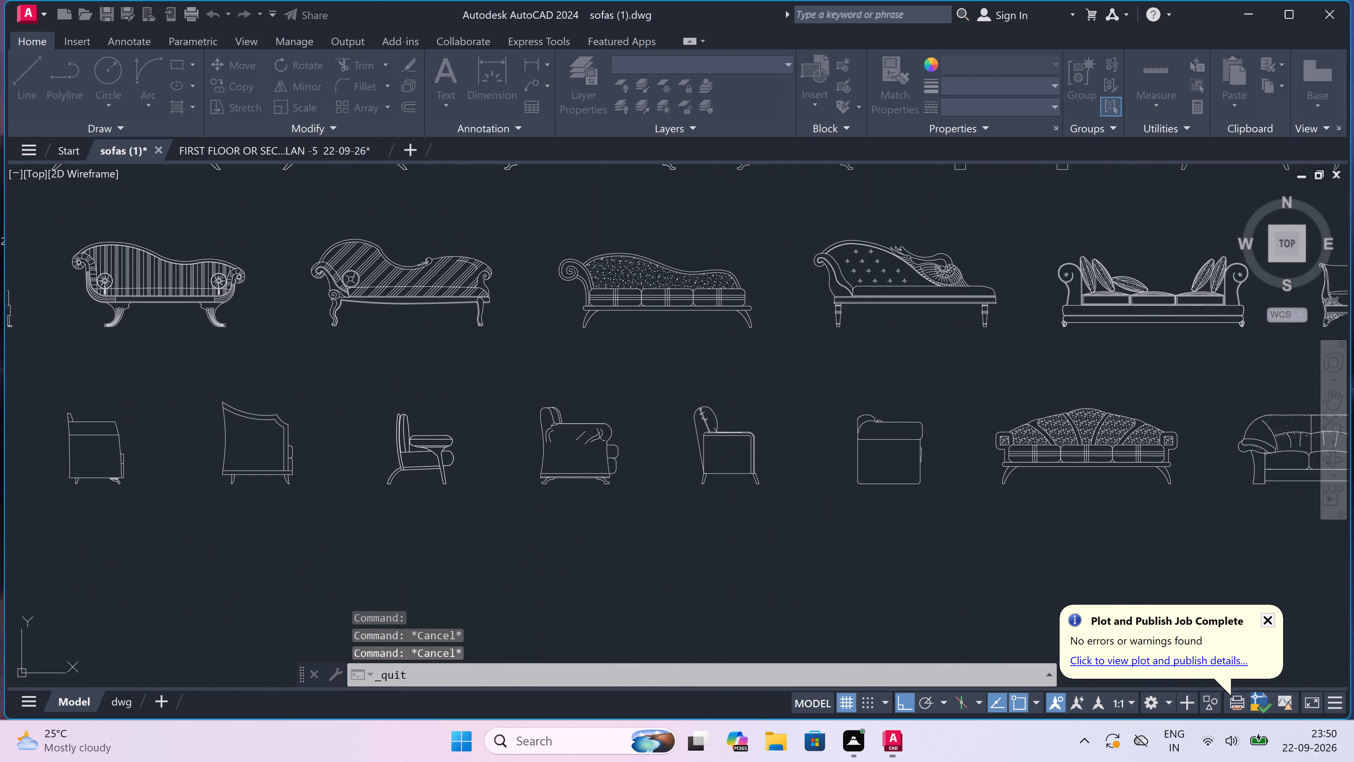
{"action": "left_click", "coordinate": [651, 405]}
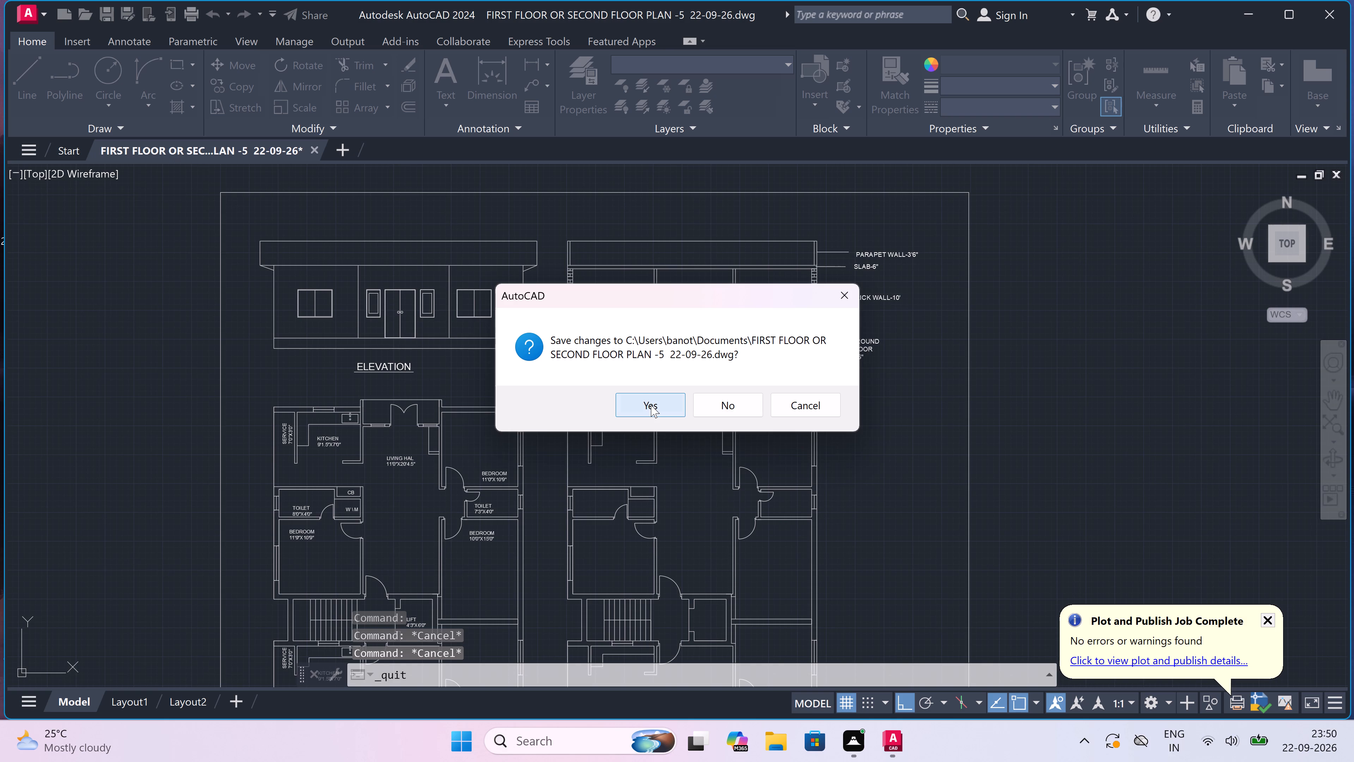